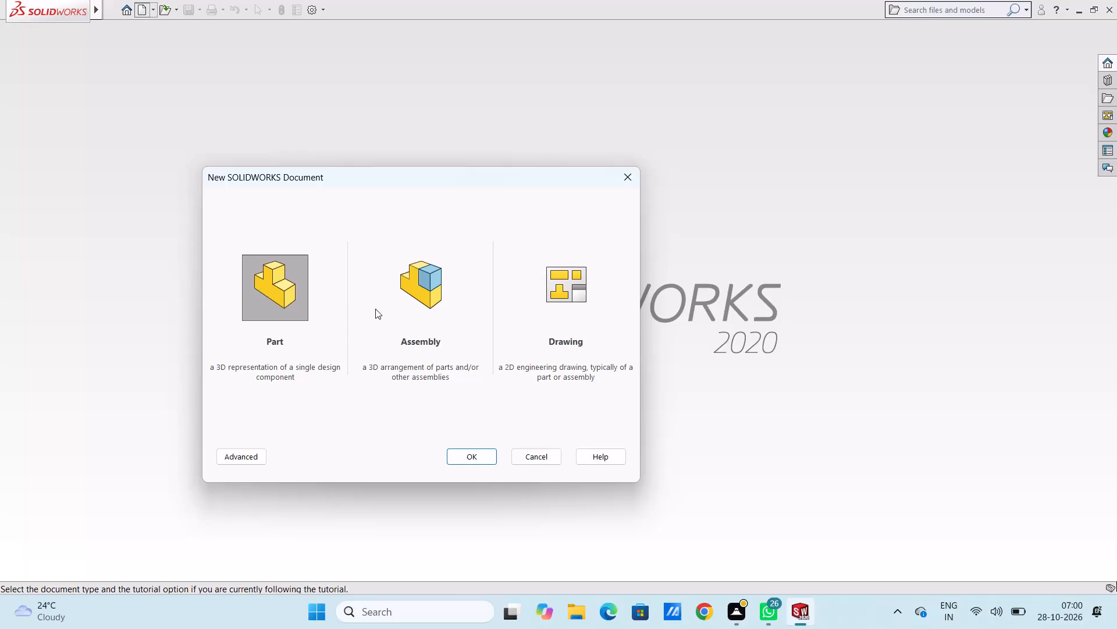
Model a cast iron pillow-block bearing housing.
Create a new part document and open a sketch on its Front Plane.
{"action": "left_click", "coordinate": [478, 459]}
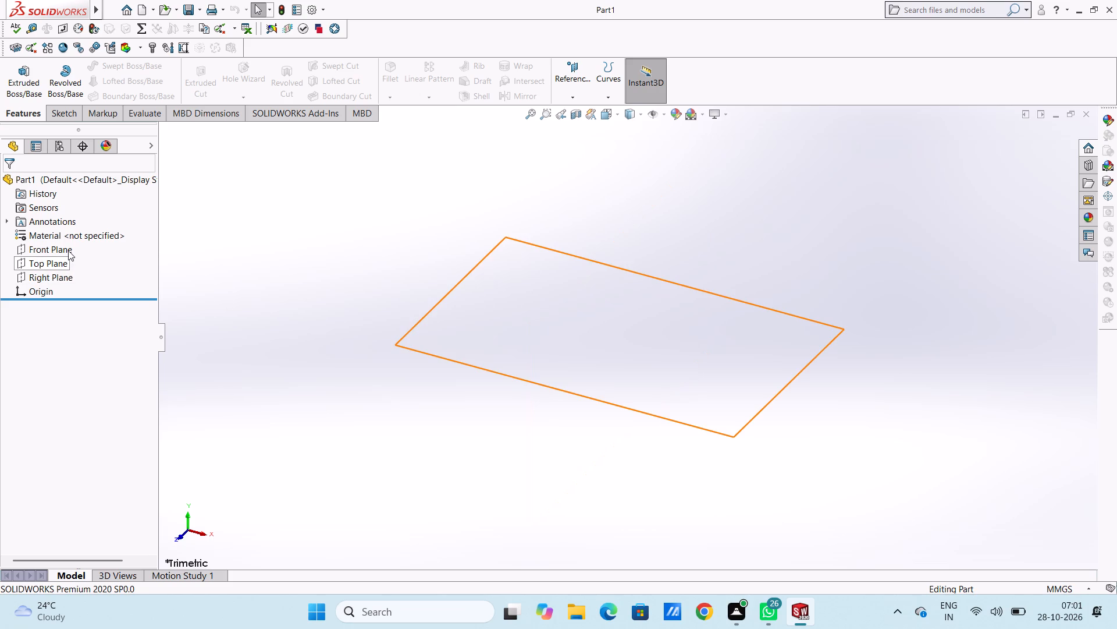
{"action": "left_click", "coordinate": [68, 250]}
{"action": "left_click", "coordinate": [77, 231]}
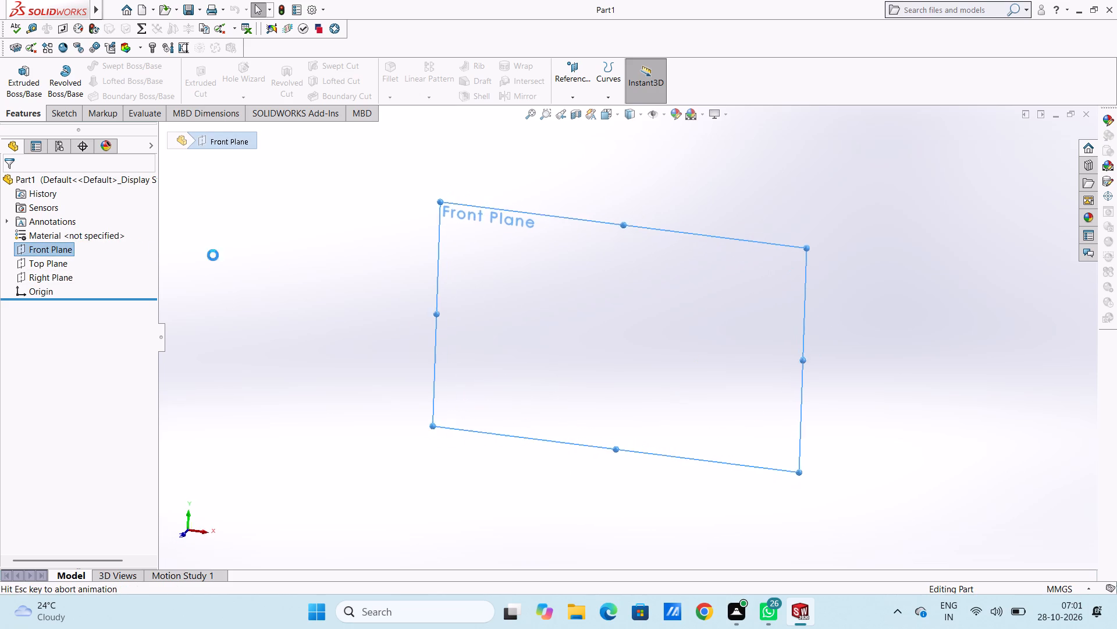
{"action": "left_click", "coordinate": [599, 287]}
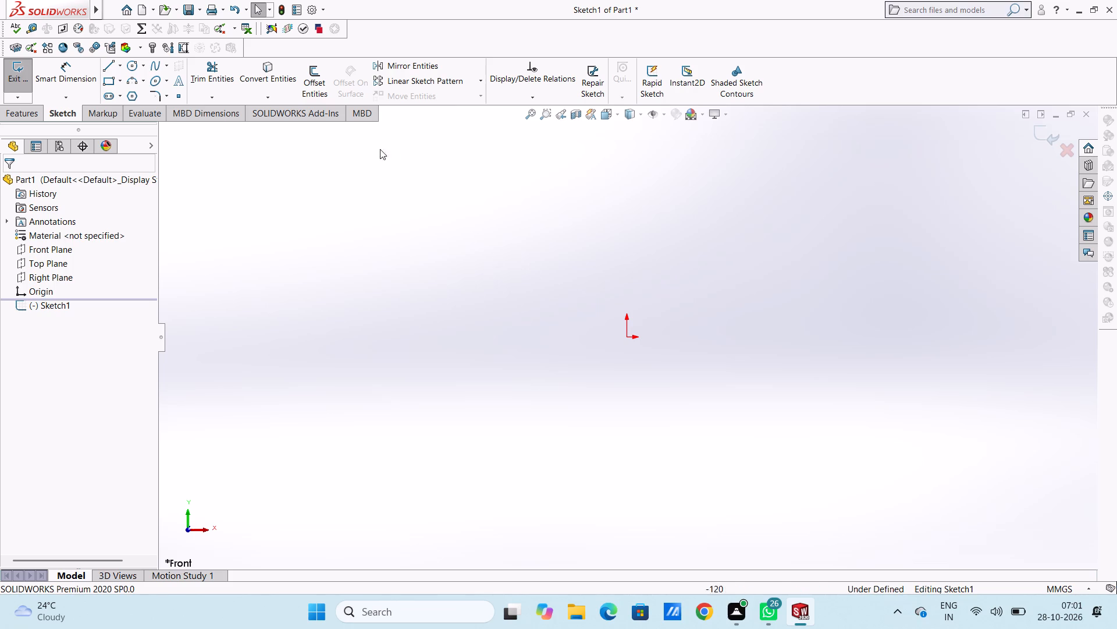
Sketch two concentric circles centred on the origin, one with a 47 mm radius and a smaller one of about 35 mm radius.
{"action": "left_click", "coordinate": [132, 66]}
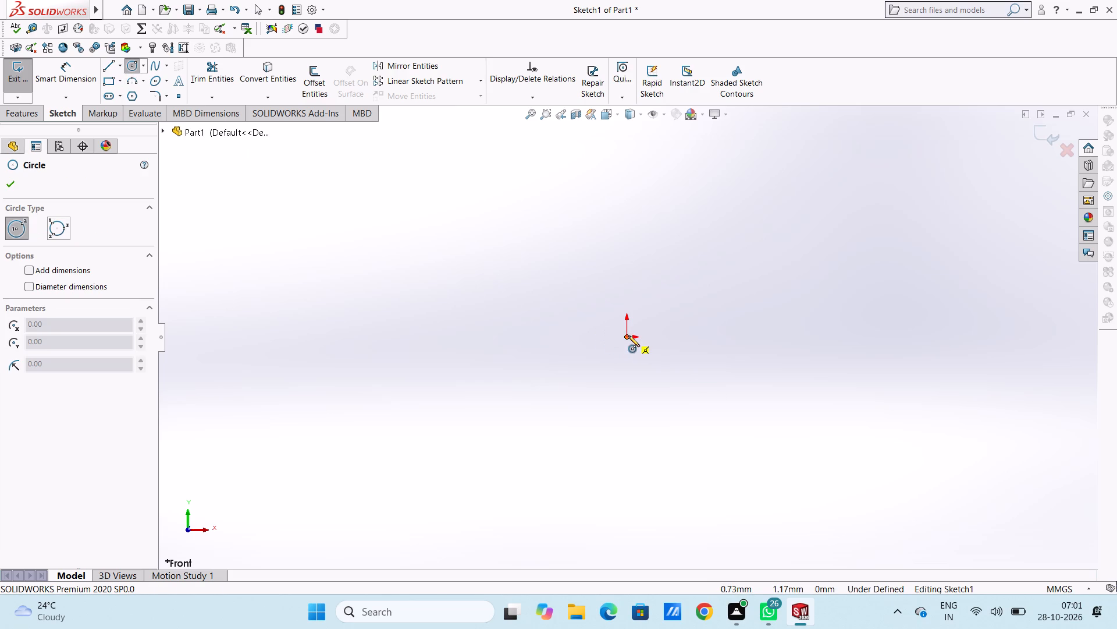
{"action": "left_click", "coordinate": [628, 335]}
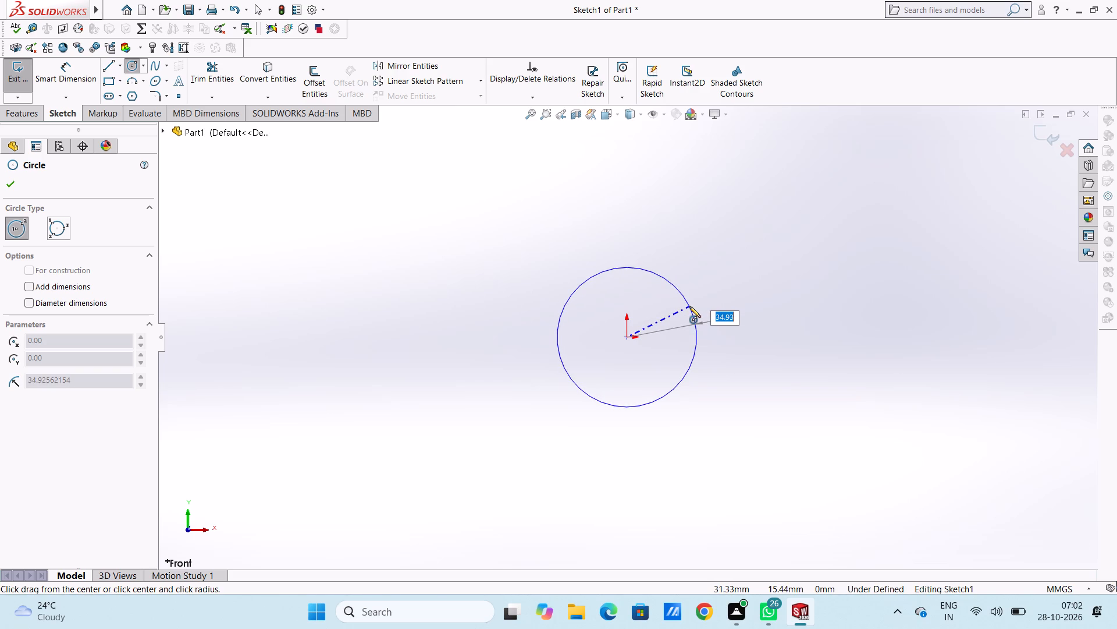
{"action": "type", "text": "47"}
{"action": "key", "text": "Return"}
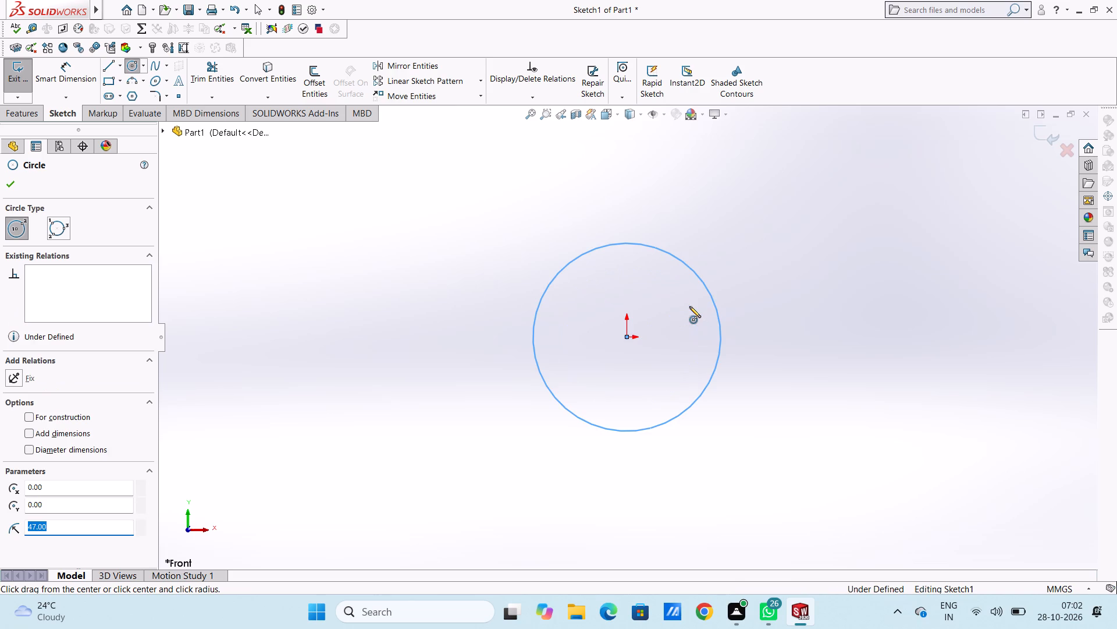
{"action": "left_click", "coordinate": [625, 336]}
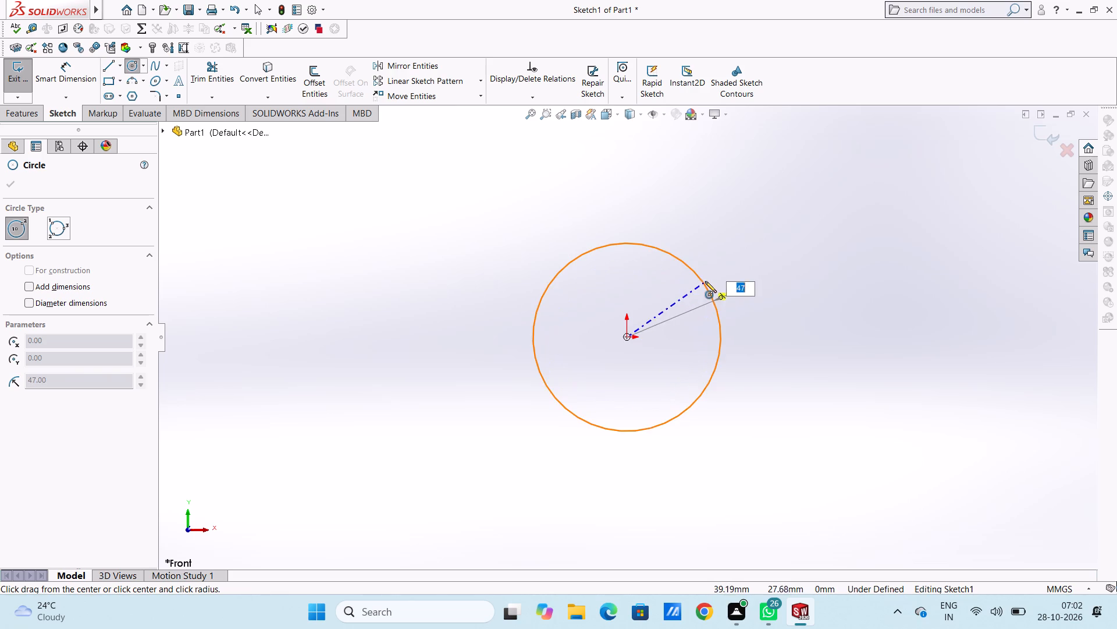
{"action": "left_click", "coordinate": [691, 306]}
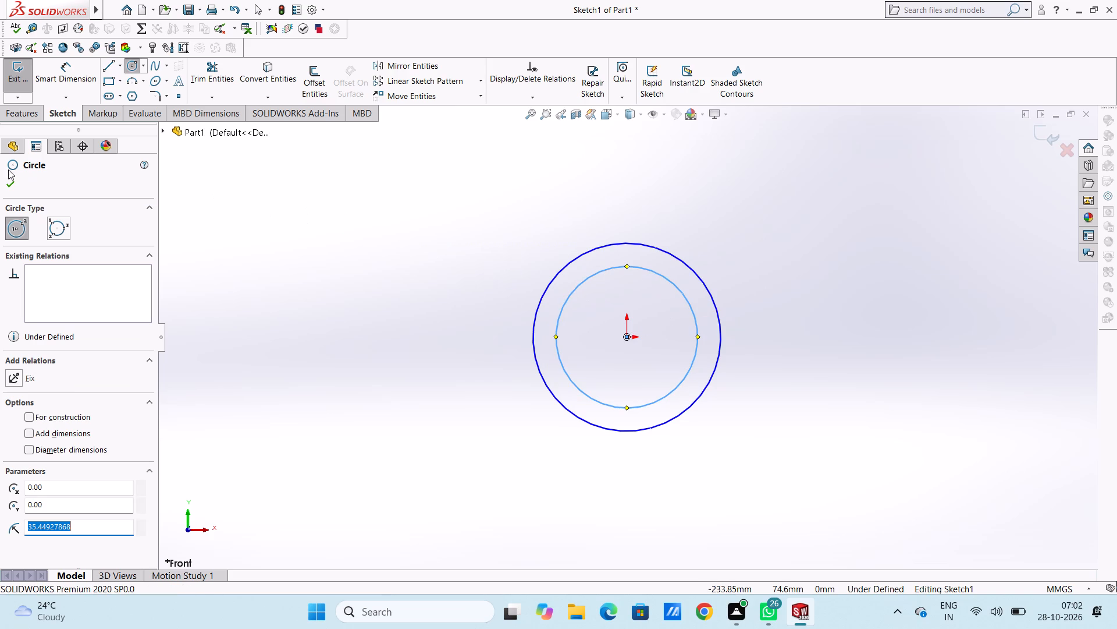
{"action": "left_click", "coordinate": [10, 185]}
Dimension the inner circle with a diameter of 102 mm.
{"action": "left_click", "coordinate": [87, 72]}
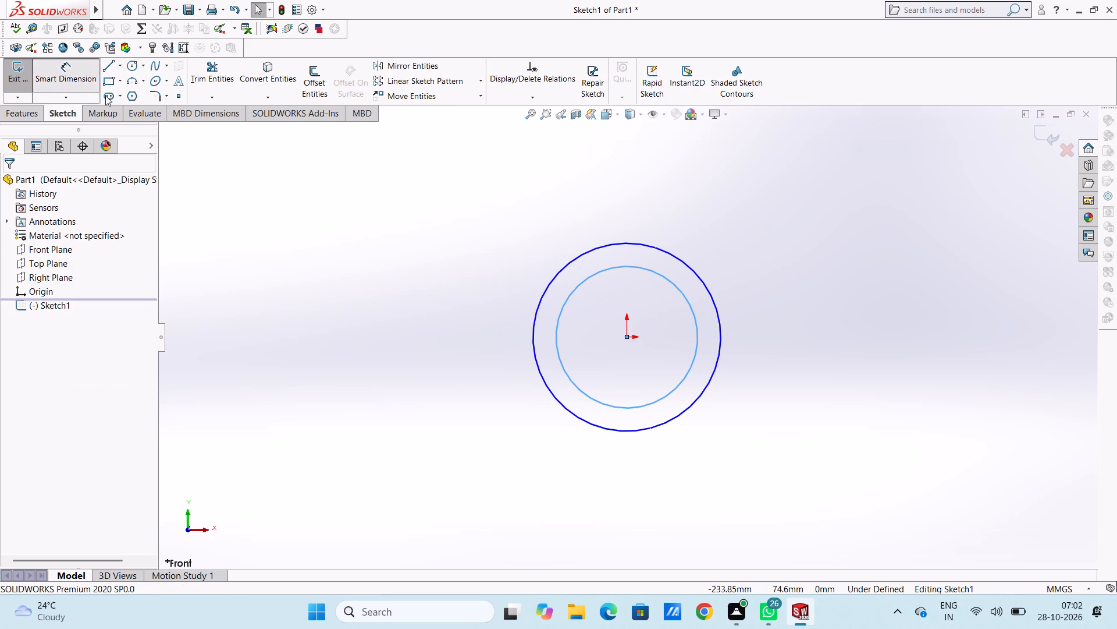
{"action": "left_click", "coordinate": [670, 395]}
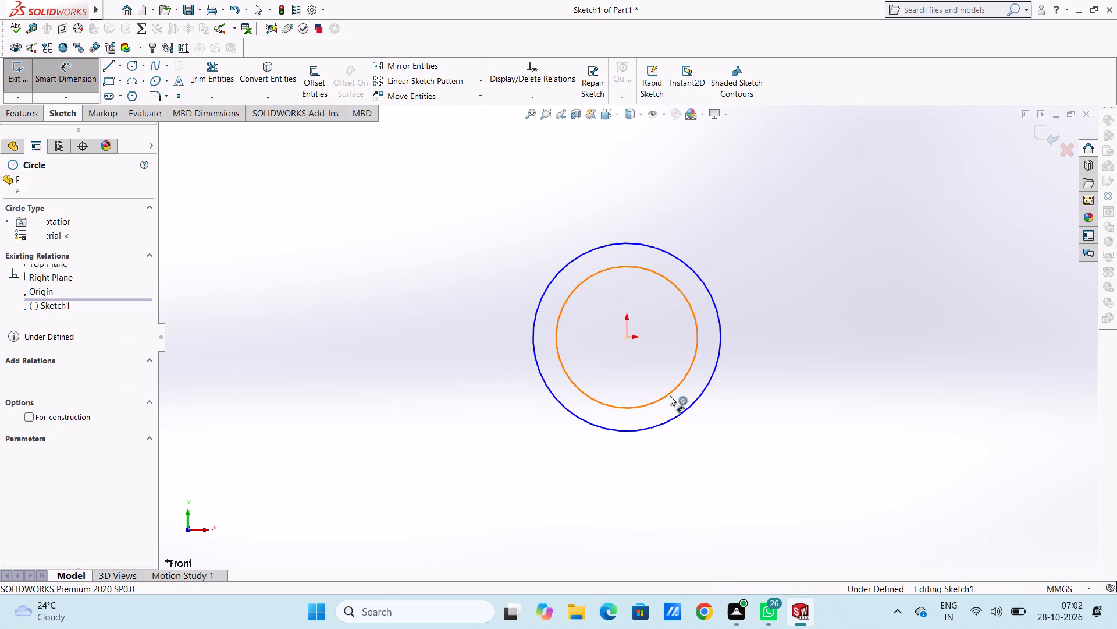
{"action": "left_click", "coordinate": [819, 476]}
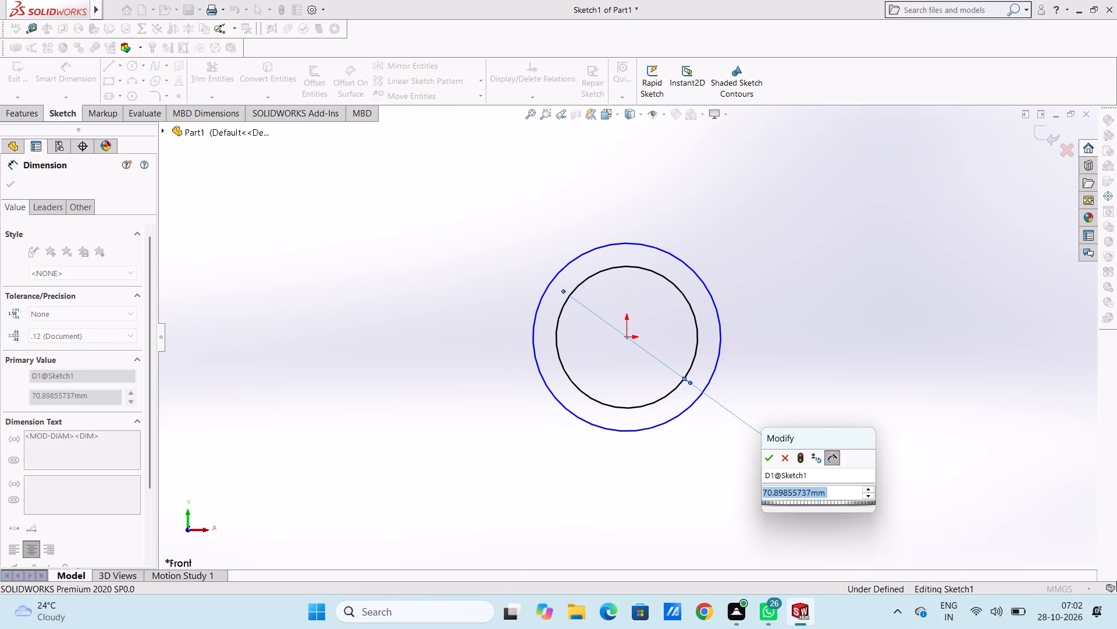
{"action": "type", "text": "102"}
{"action": "key", "text": "Return"}
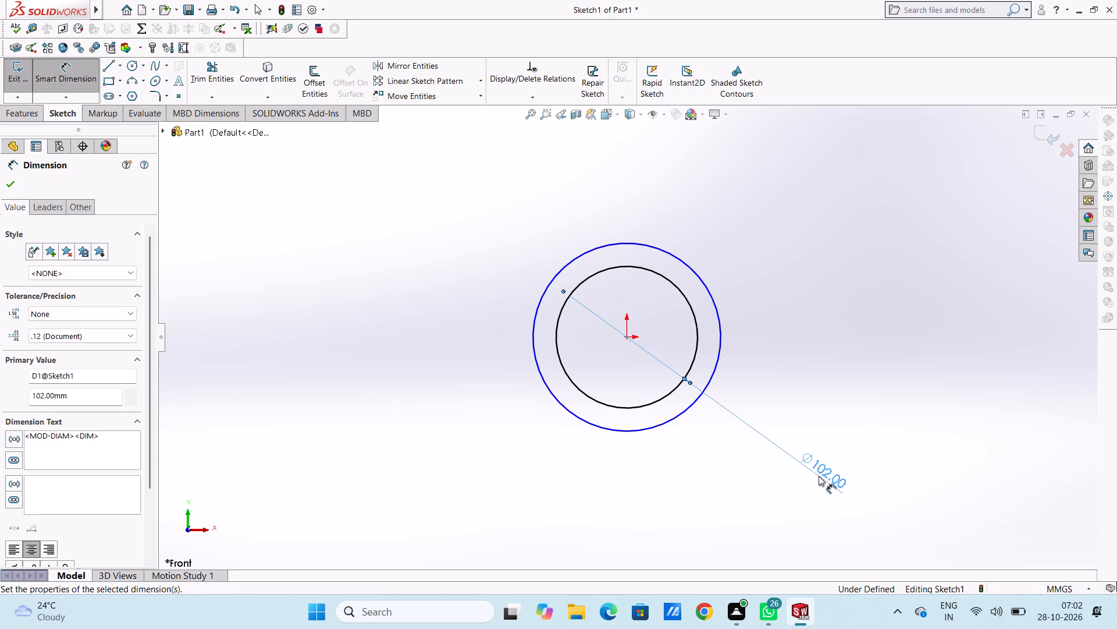
{"action": "left_click", "coordinate": [788, 345]}
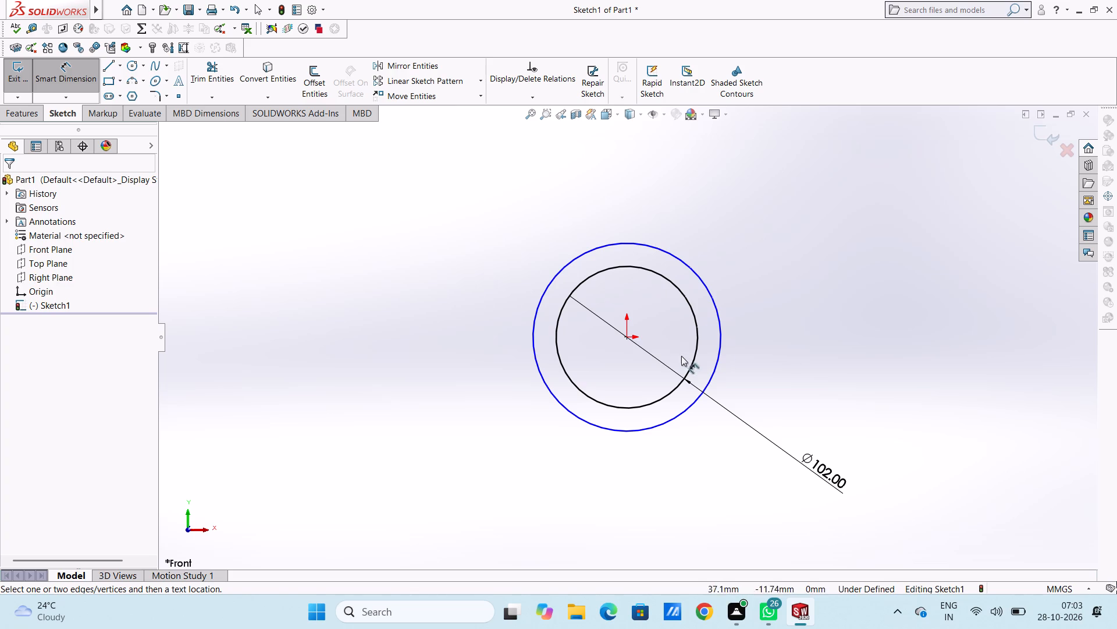
Dimension the outer circle with a diameter of 47+47 mm, giving 94 mm.
{"action": "left_click", "coordinate": [719, 357]}
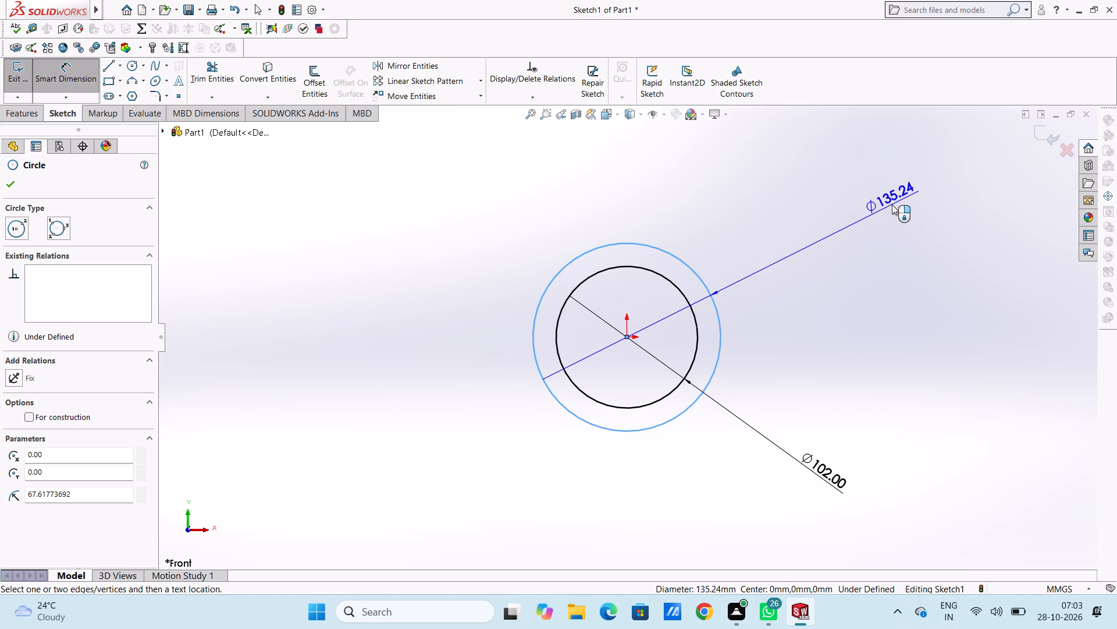
{"action": "left_click", "coordinate": [892, 204]}
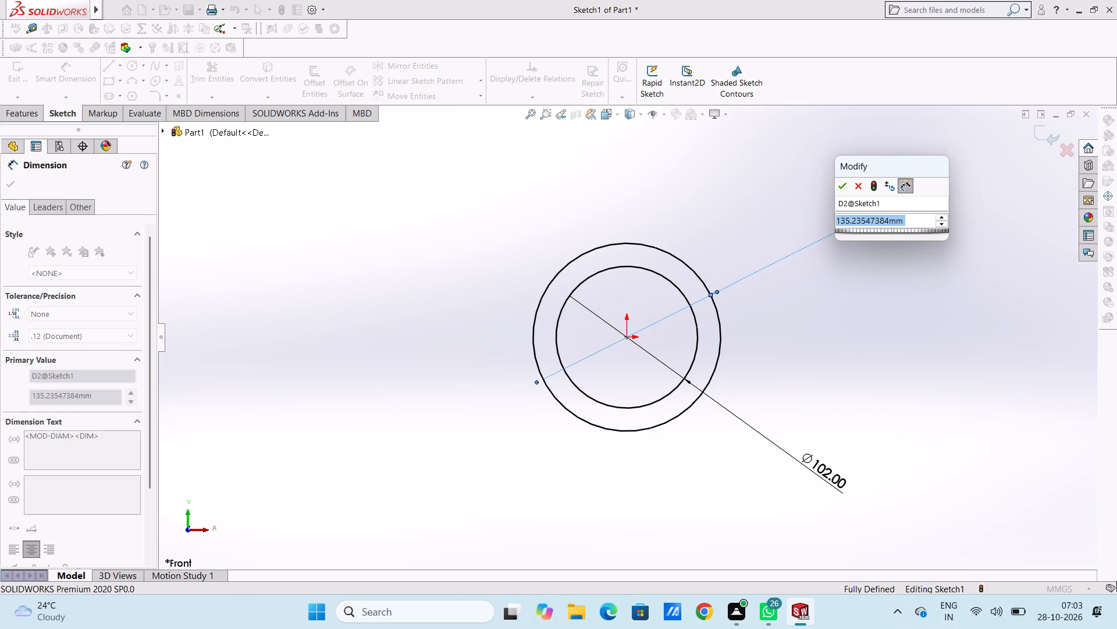
{"action": "type", "text": "47"}
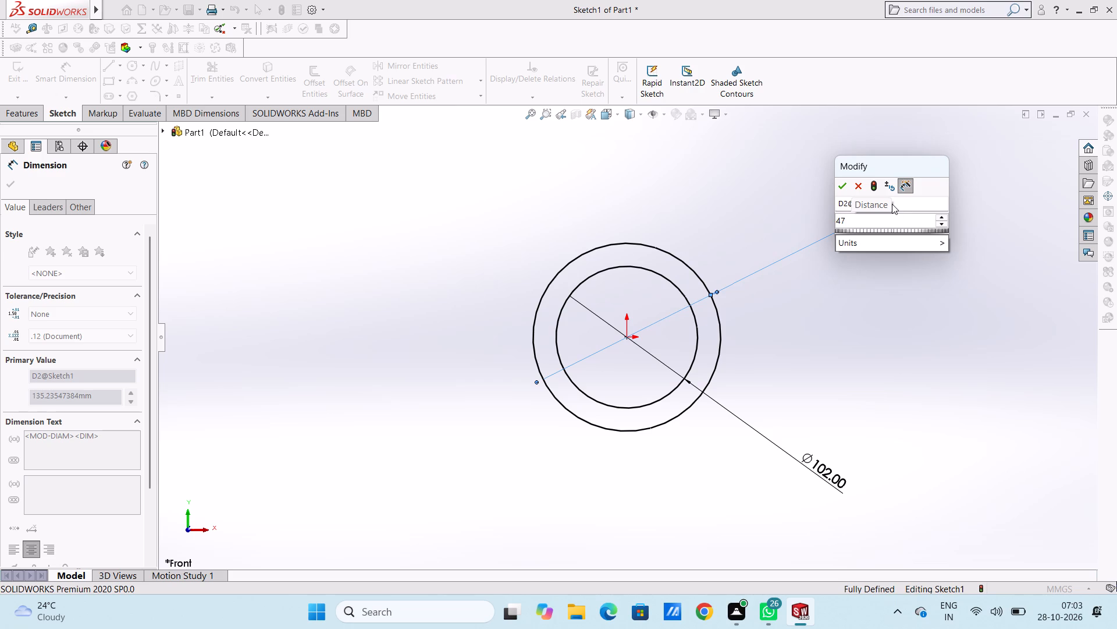
{"action": "key", "text": "plus"}
{"action": "type", "text": "47"}
{"action": "key", "text": "Return"}
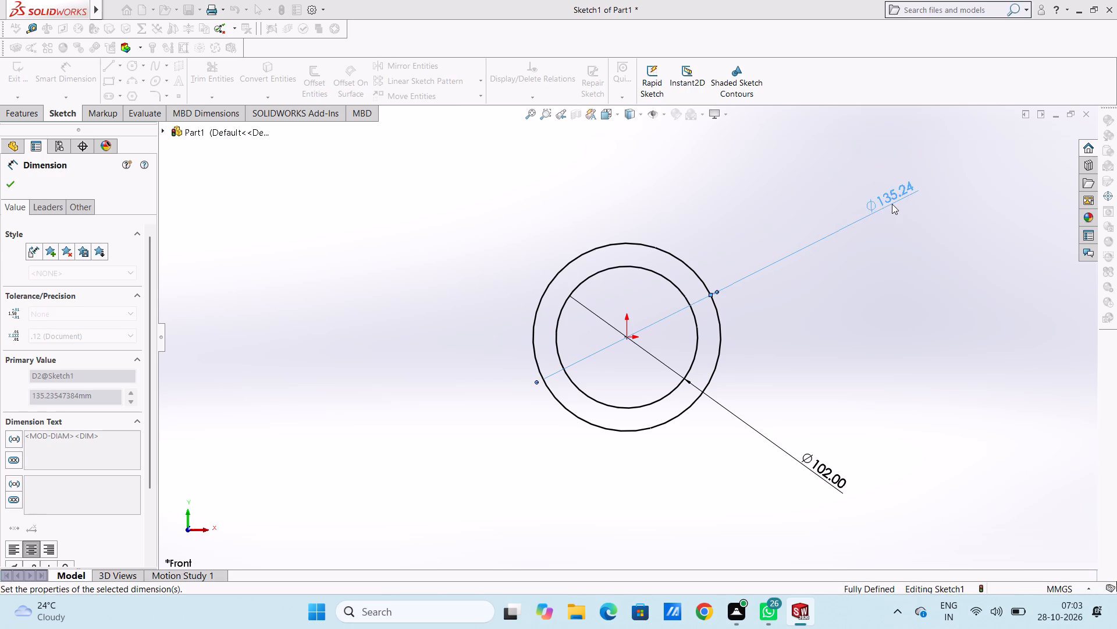
{"action": "left_click", "coordinate": [723, 353]}
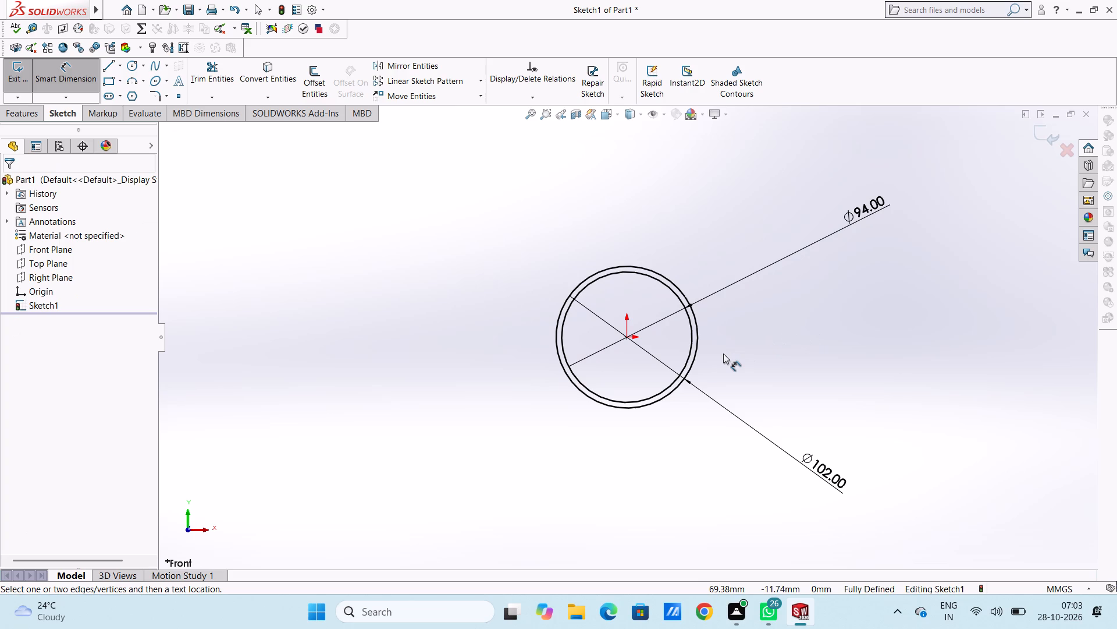
Start the Circle tool for a third circle in the sketch.
{"action": "scroll", "coordinate": [617, 295], "scroll_direction": "down", "scroll_amount": 1}
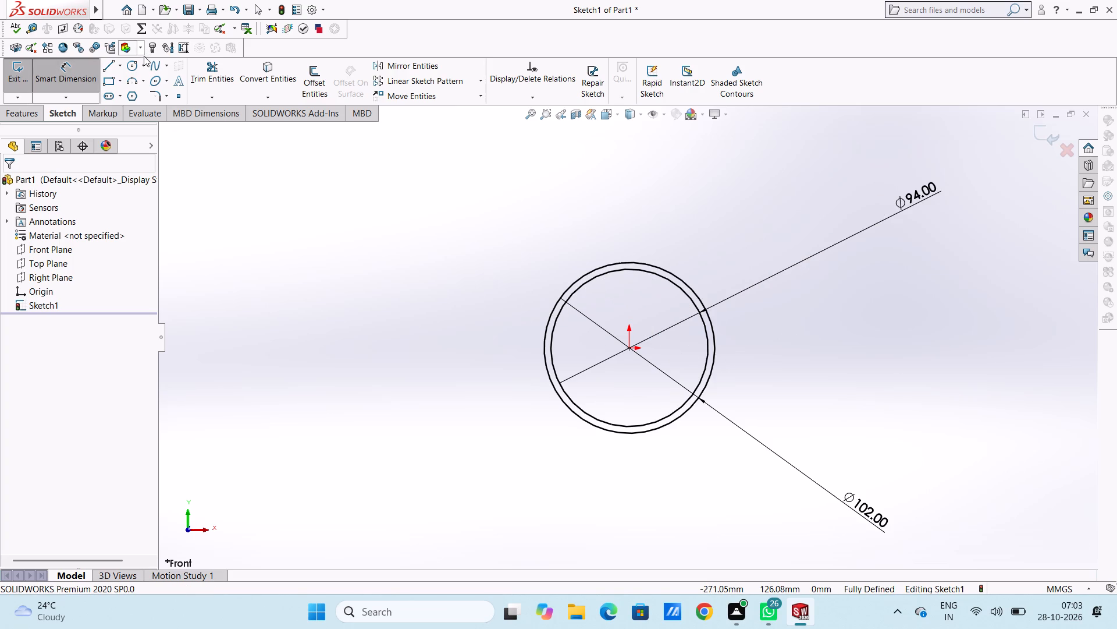
{"action": "left_click", "coordinate": [131, 66]}
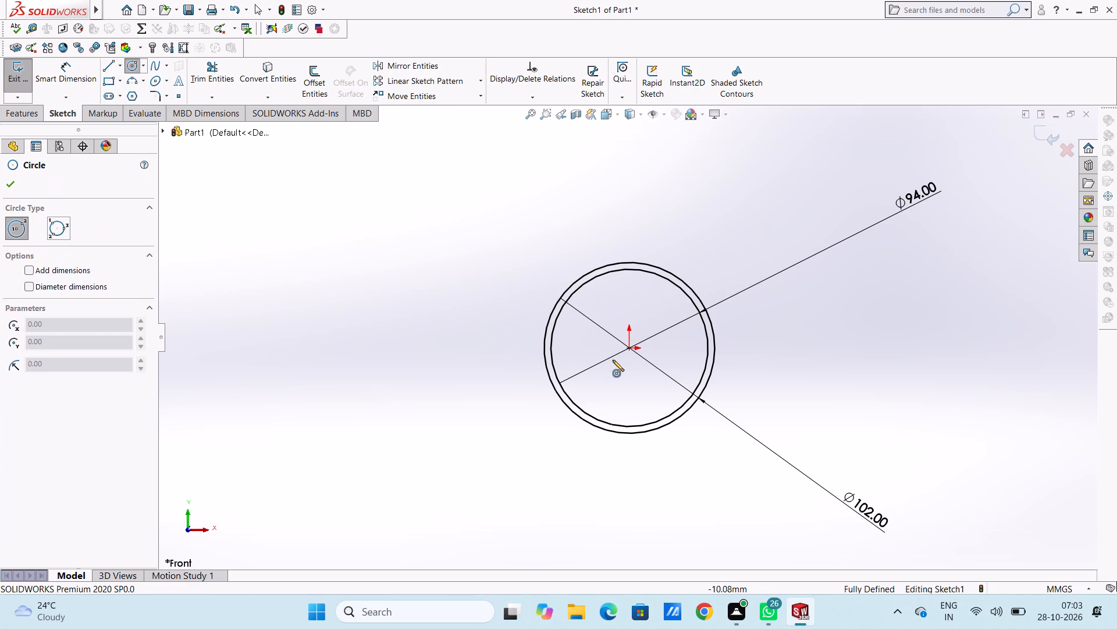
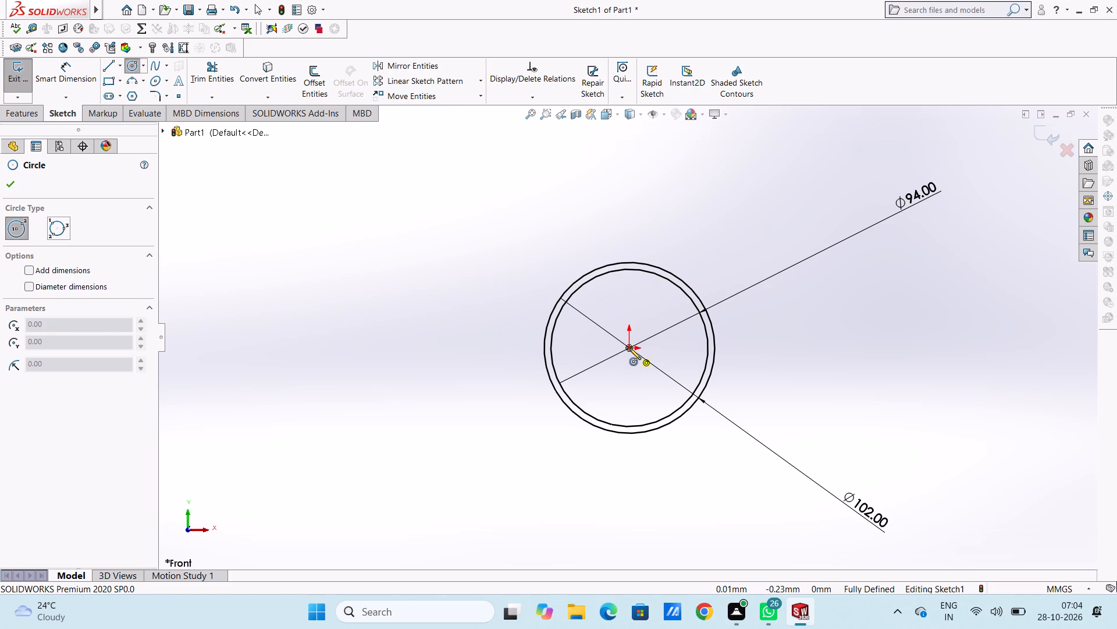
Sketch a circle with a 4 mm radius centred on the top quadrant point of the 94 mm circle.
{"action": "left_click", "coordinate": [629, 348]}
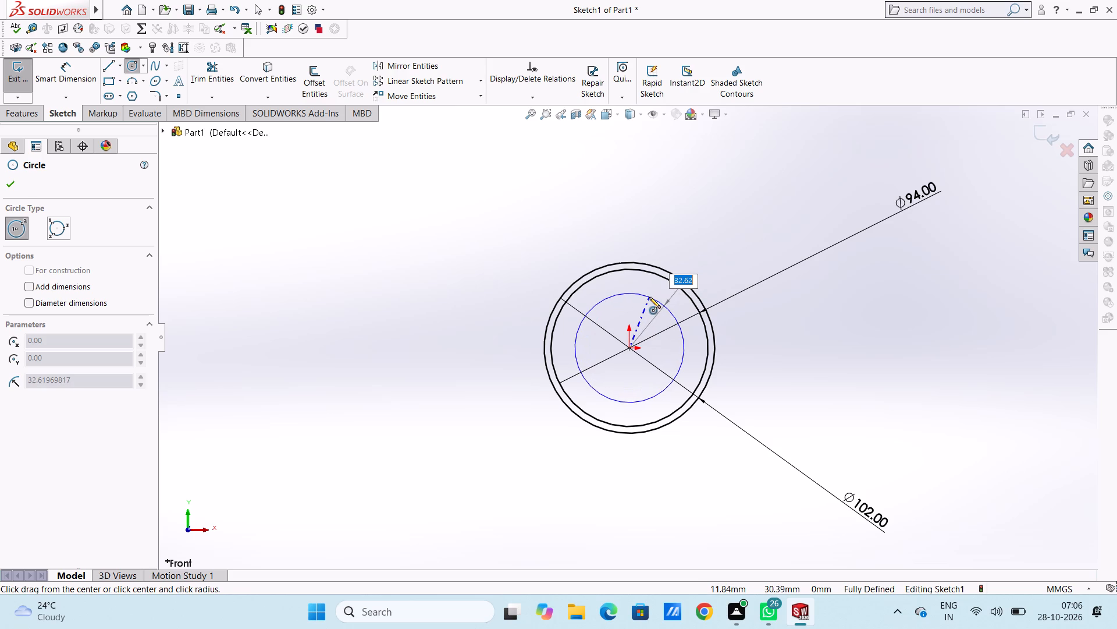
{"action": "key", "text": "Escape"}
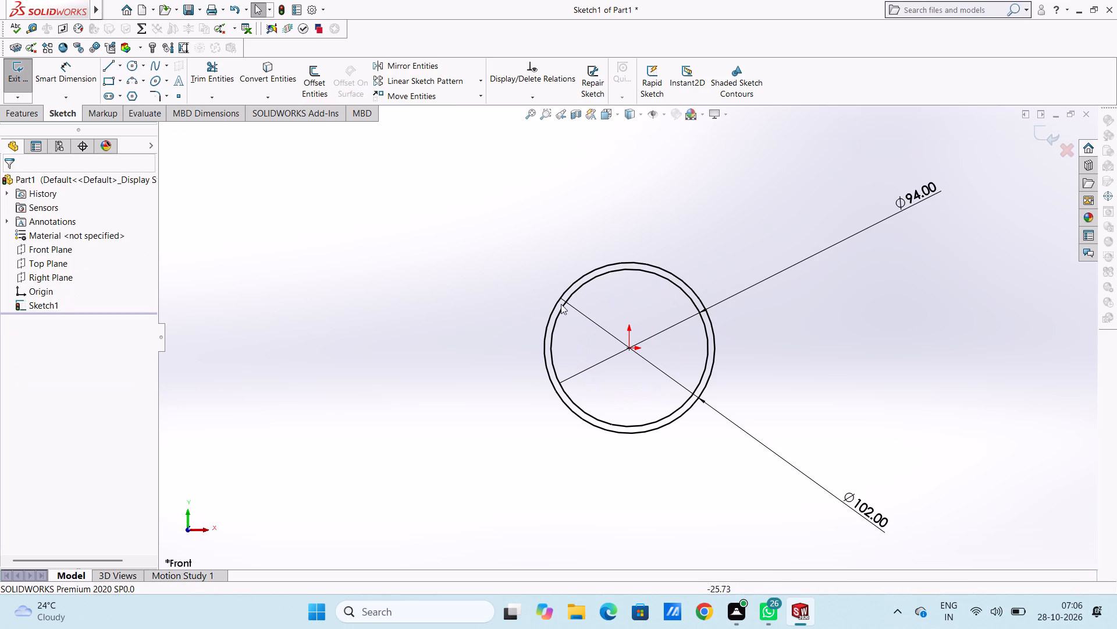
{"action": "left_click", "coordinate": [129, 66]}
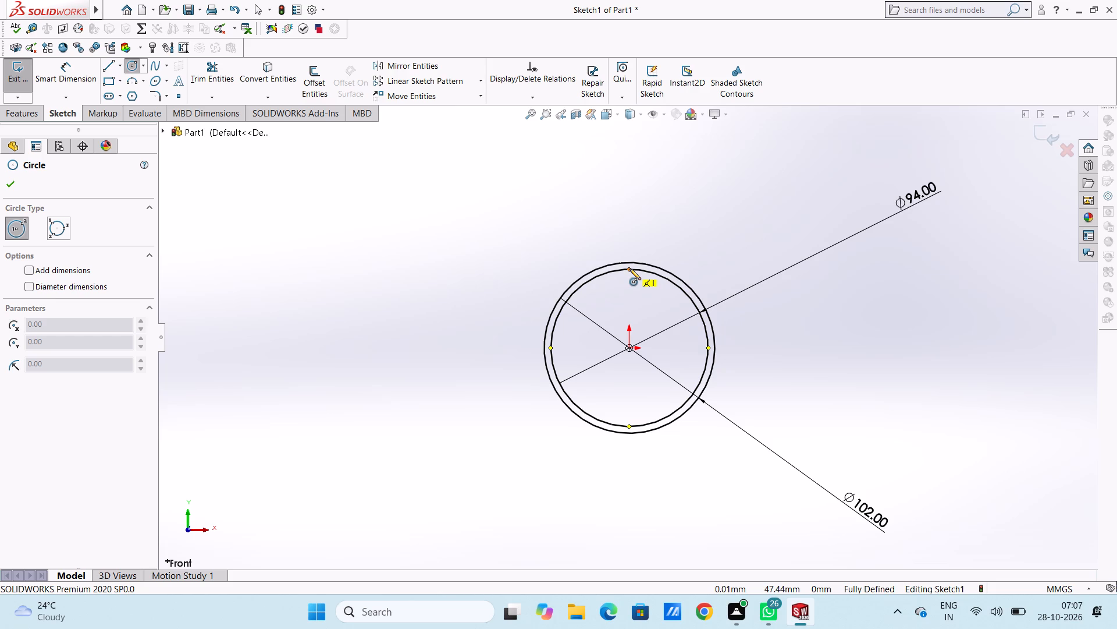
{"action": "scroll", "coordinate": [628, 283], "scroll_direction": "down", "scroll_amount": 6}
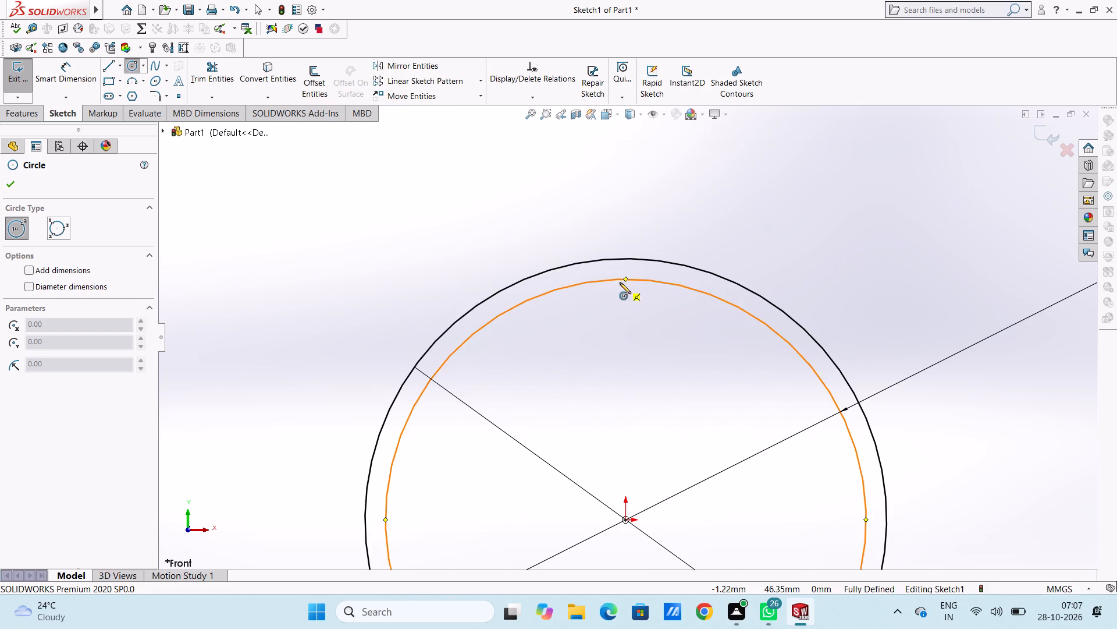
{"action": "left_click", "coordinate": [625, 278]}
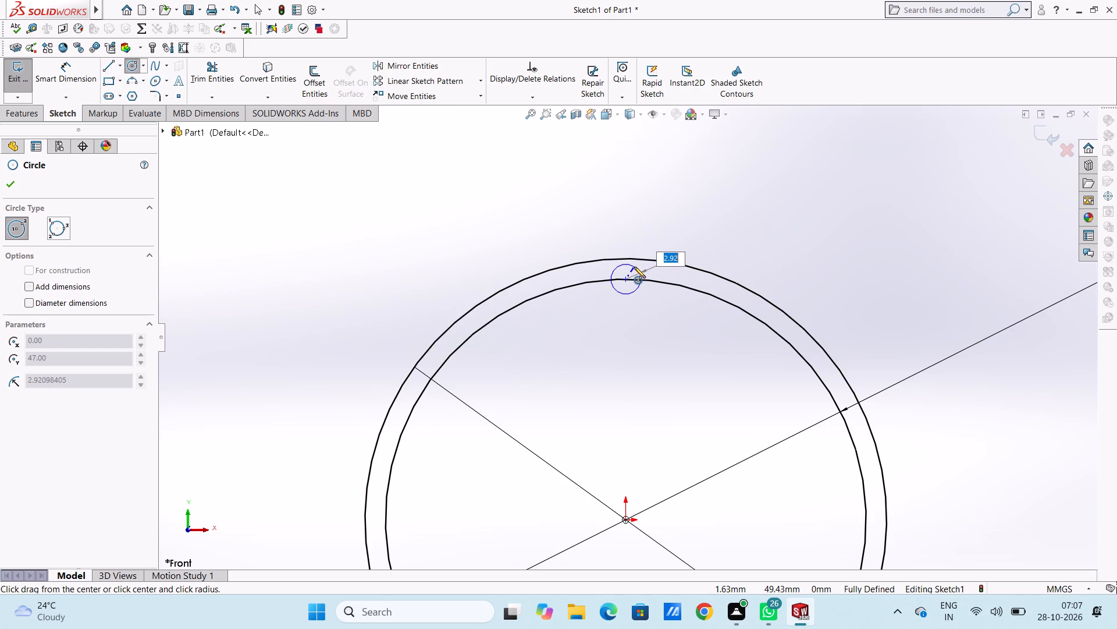
{"action": "key", "text": "4"}
{"action": "key", "text": "Return"}
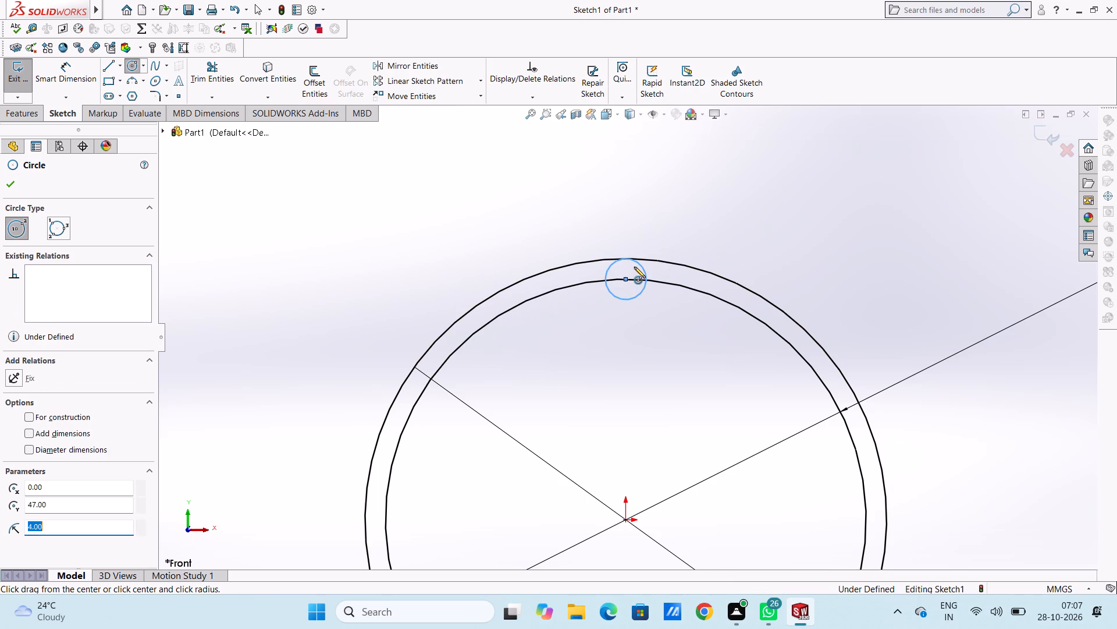
{"action": "scroll", "coordinate": [668, 385], "scroll_direction": "up", "scroll_amount": 3}
{"action": "scroll", "coordinate": [668, 385], "scroll_direction": "down", "scroll_amount": 1}
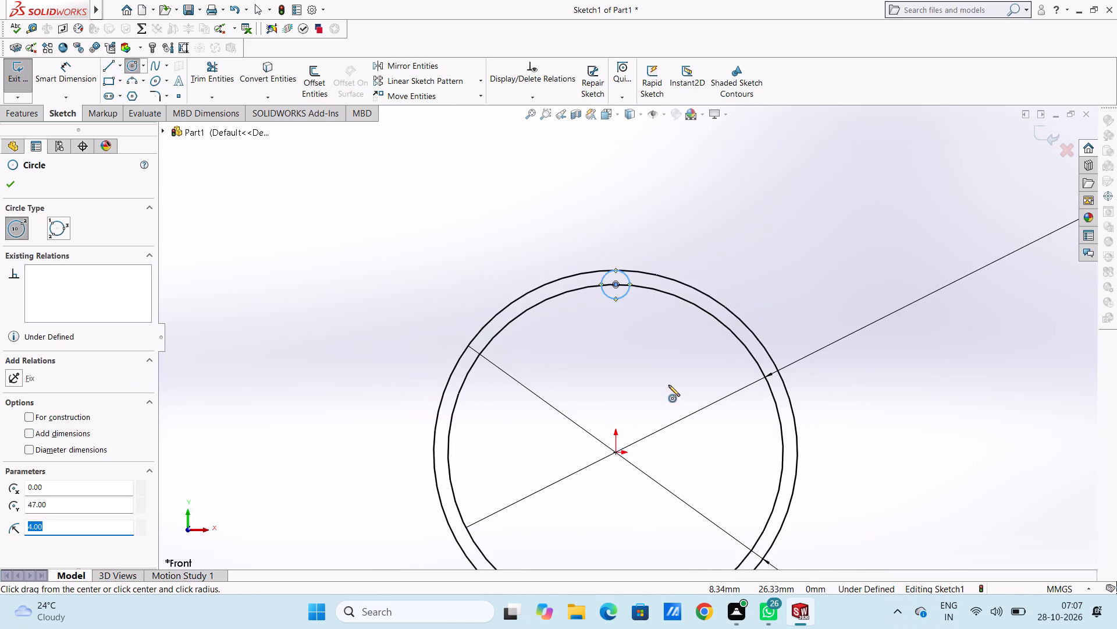
{"action": "scroll", "coordinate": [668, 385], "scroll_direction": "up", "scroll_amount": 3}
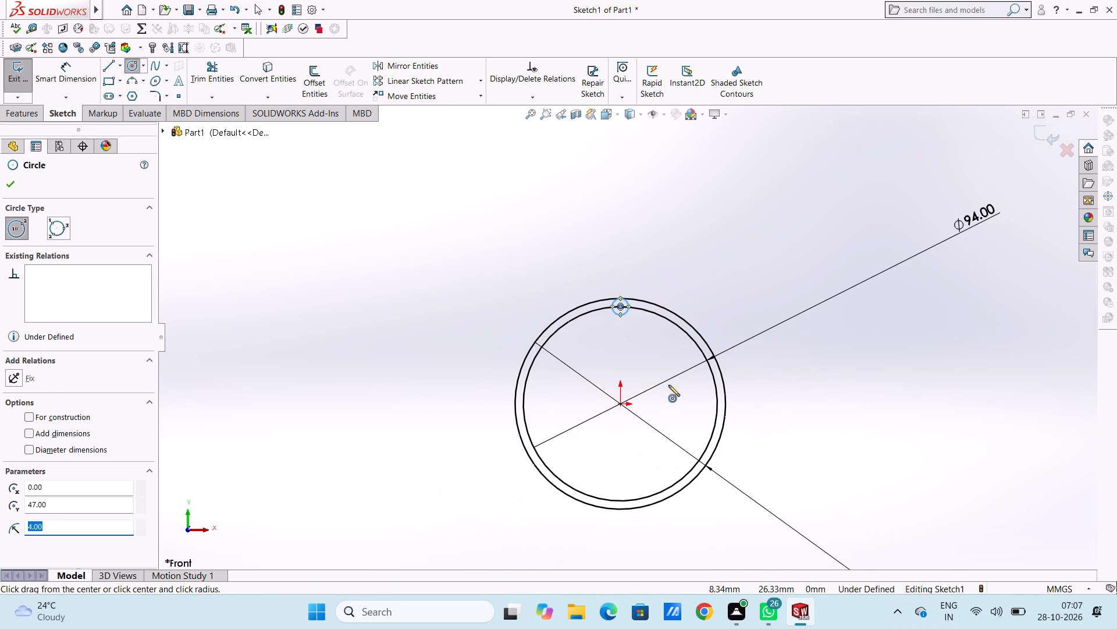
{"action": "left_click", "coordinate": [7, 179]}
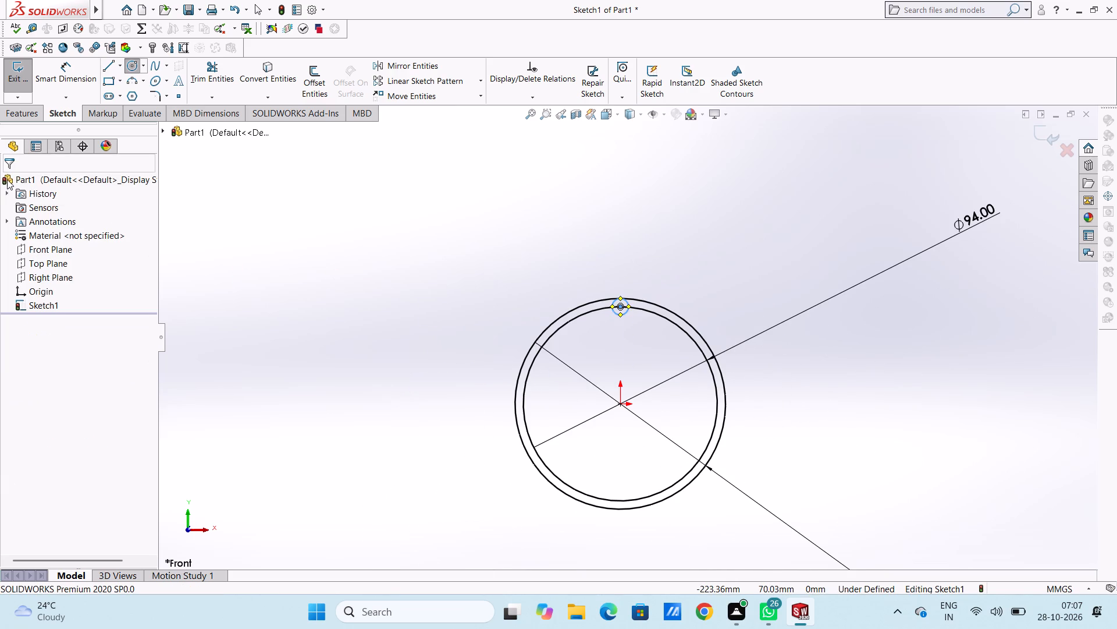
Dimension the diameter of the small circle at the top of the 94 mm circle.
{"action": "left_click", "coordinate": [67, 72]}
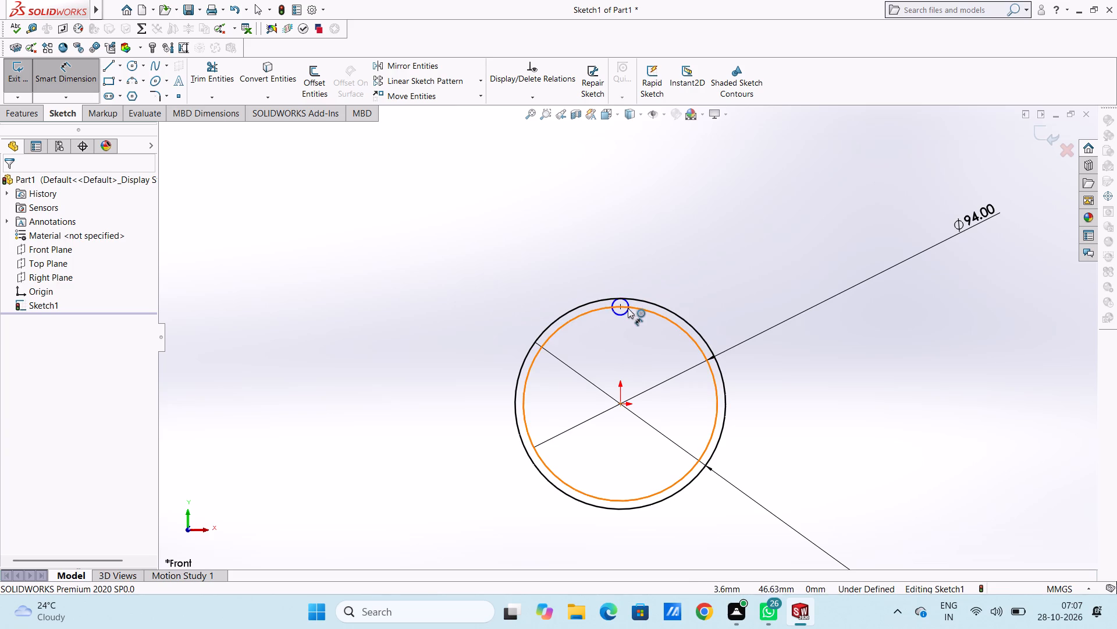
{"action": "left_click", "coordinate": [625, 312]}
{"action": "left_click", "coordinate": [830, 170]}
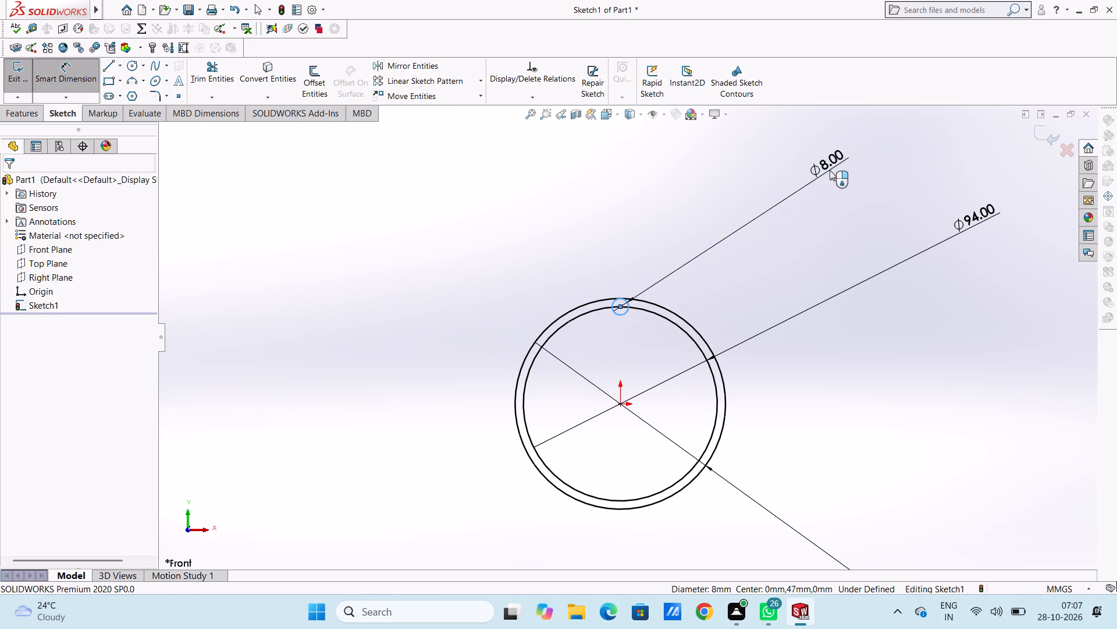
{"action": "left_click", "coordinate": [777, 153]}
{"action": "left_click", "coordinate": [755, 172]}
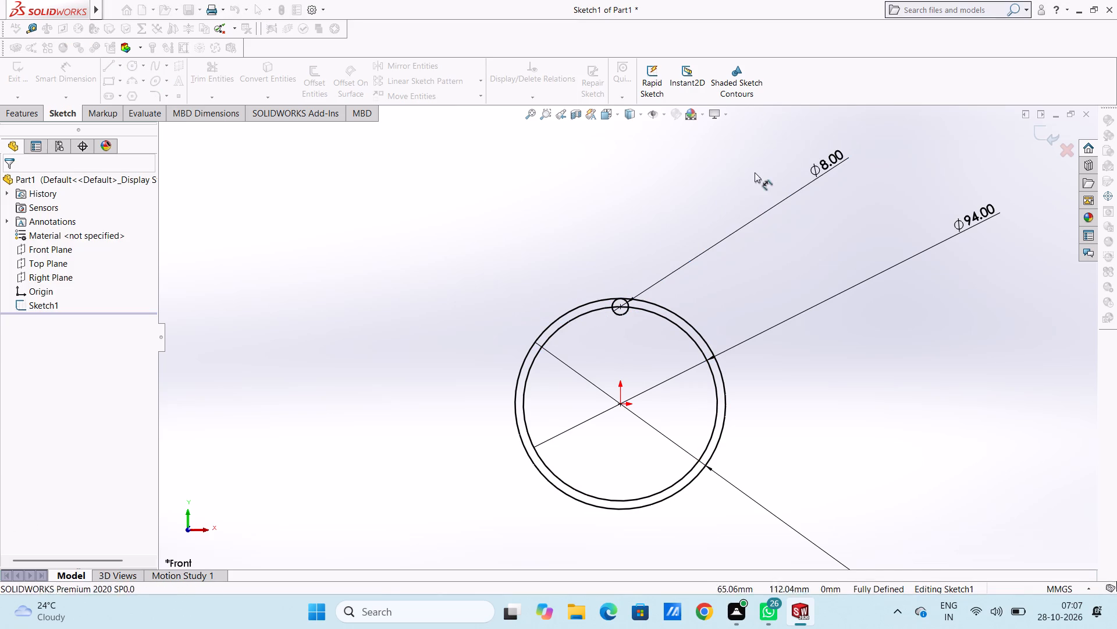
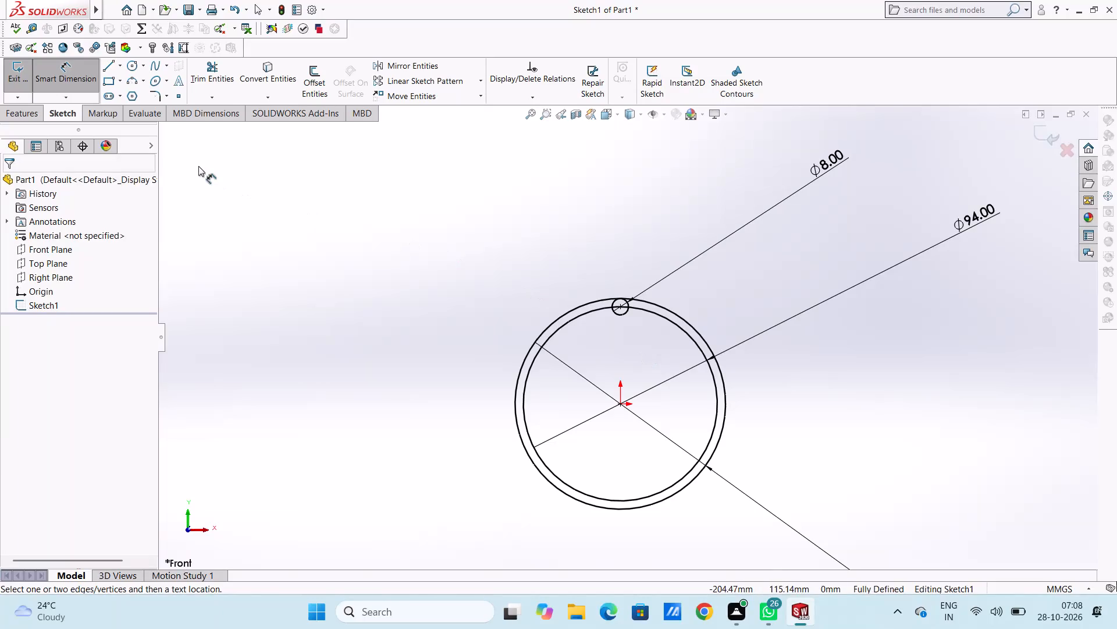
Sketch a line about 66 mm long from the origin up and to the left at 135°, crossing both large circles.
{"action": "left_click", "coordinate": [108, 68]}
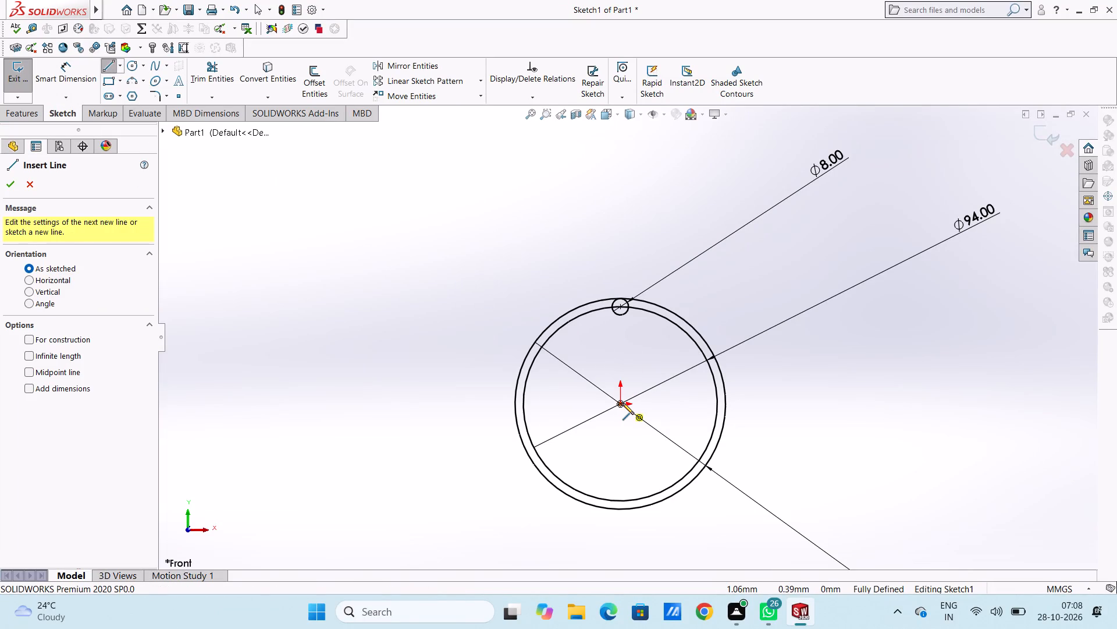
{"action": "left_click", "coordinate": [622, 403]}
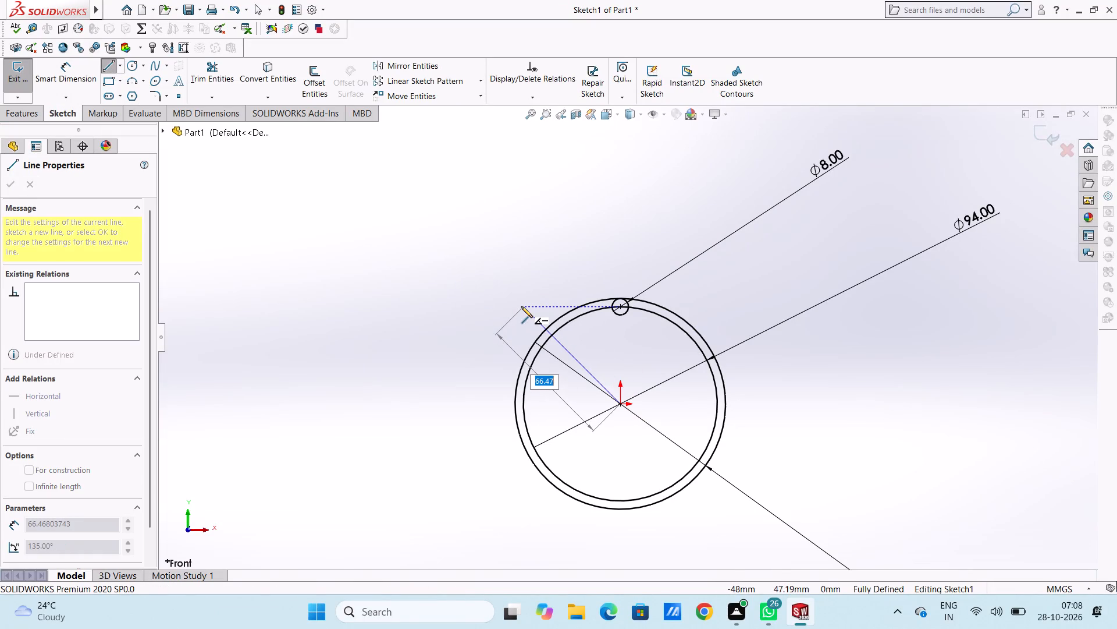
{"action": "left_click", "coordinate": [521, 306]}
{"action": "right_click", "coordinate": [468, 215]}
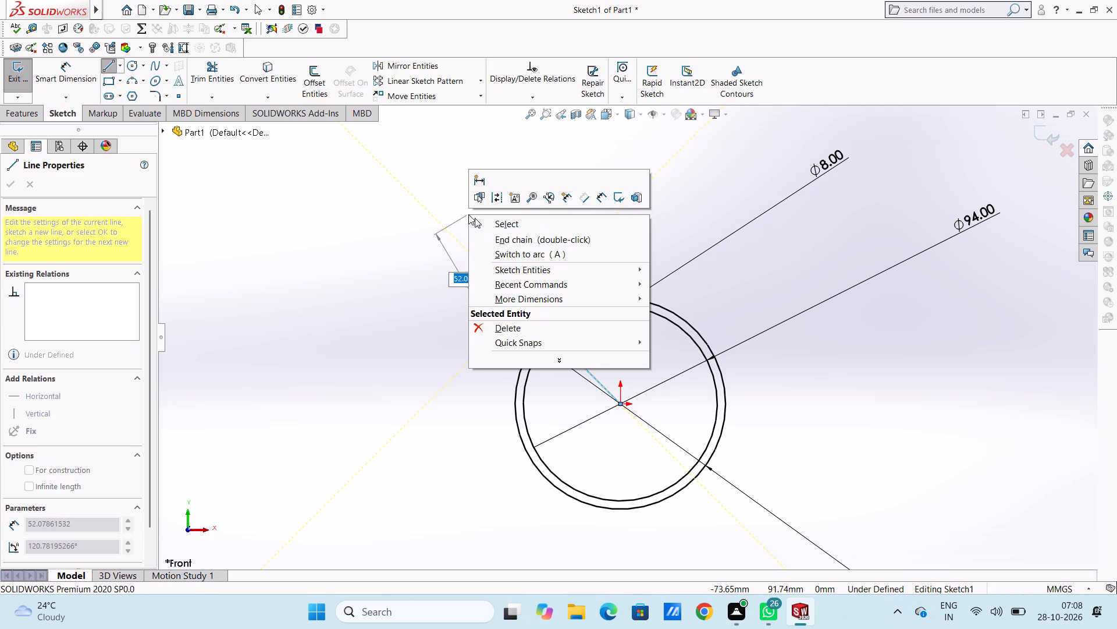
{"action": "left_click", "coordinate": [484, 225]}
{"action": "left_click", "coordinate": [424, 232]}
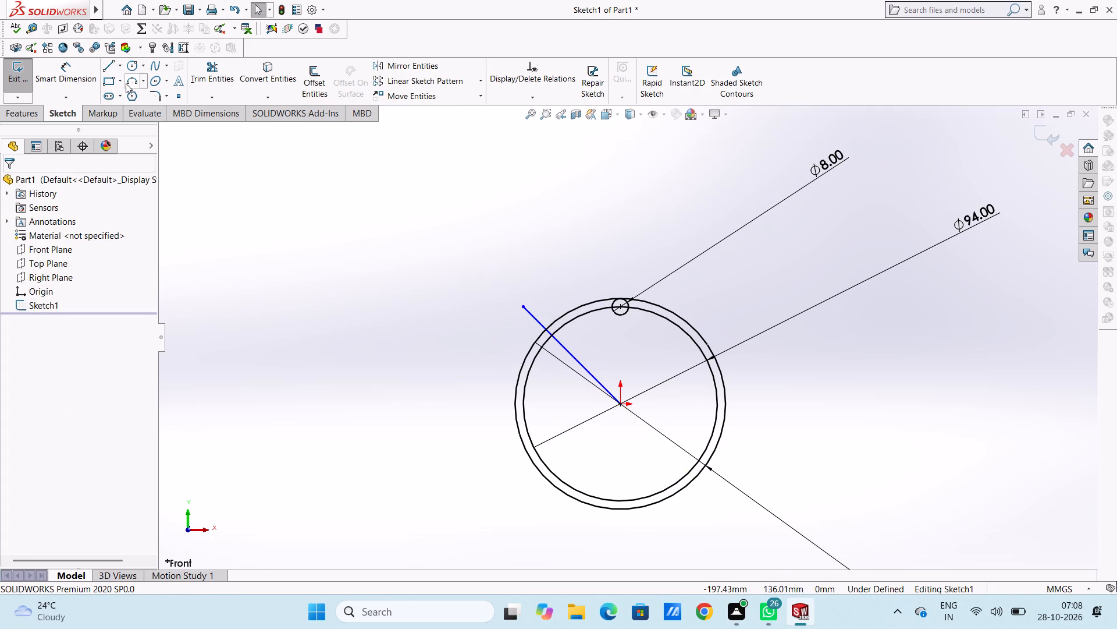
Dimension the angle between the slanted line and the vertical direction through the origin.
{"action": "left_click", "coordinate": [79, 72]}
{"action": "scroll", "coordinate": [654, 403], "scroll_direction": "down", "scroll_amount": 3}
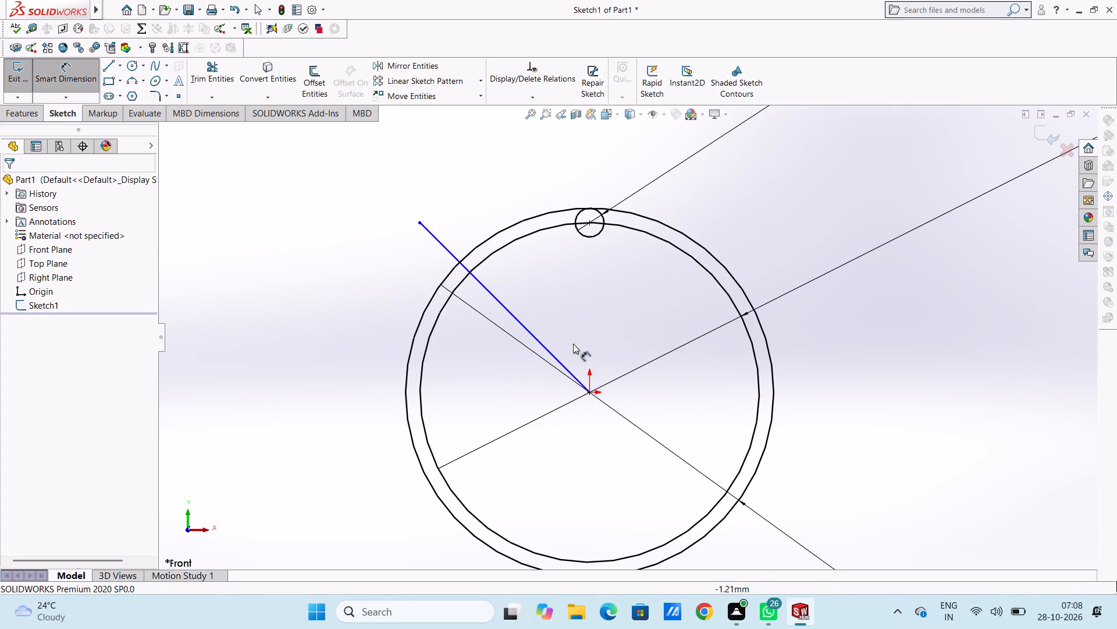
{"action": "left_click", "coordinate": [529, 330]}
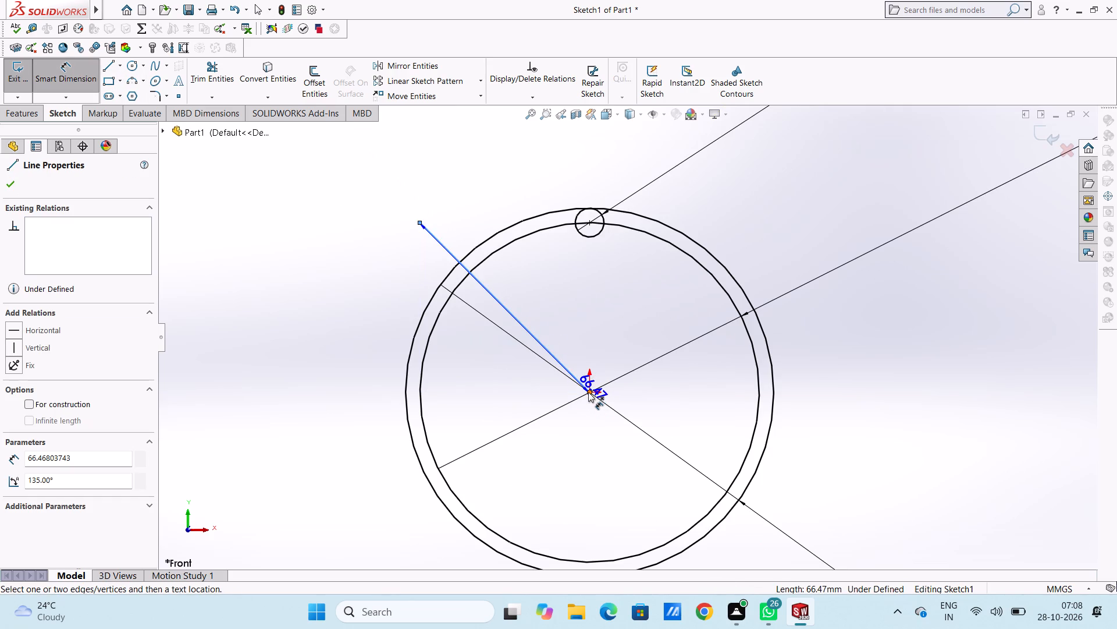
{"action": "left_click", "coordinate": [588, 392]}
{"action": "left_click", "coordinate": [588, 362]}
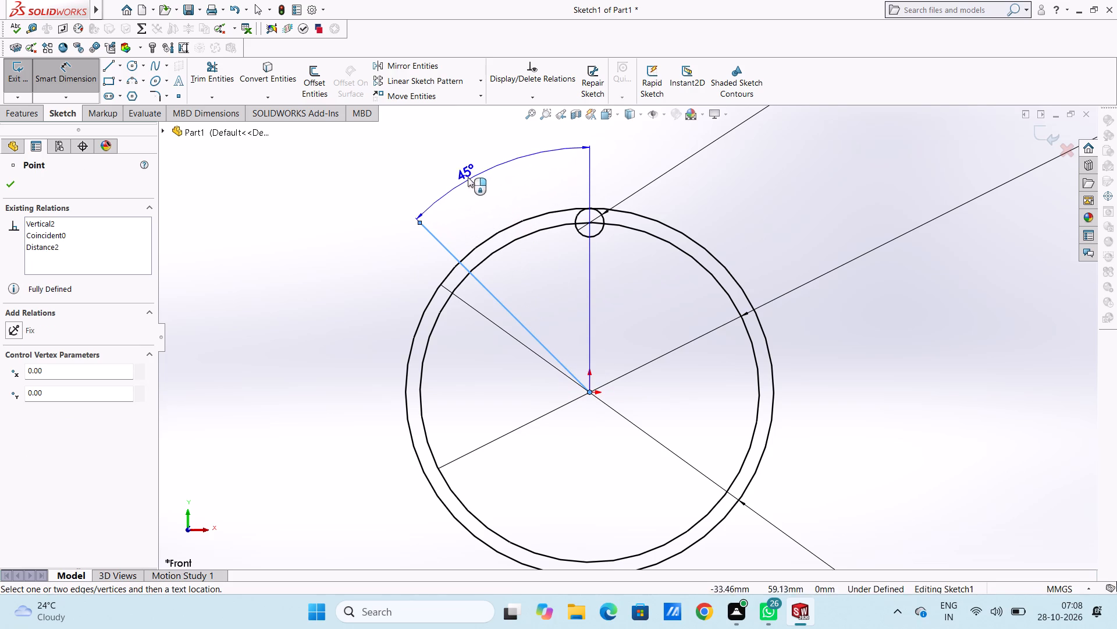
{"action": "left_click", "coordinate": [449, 161]}
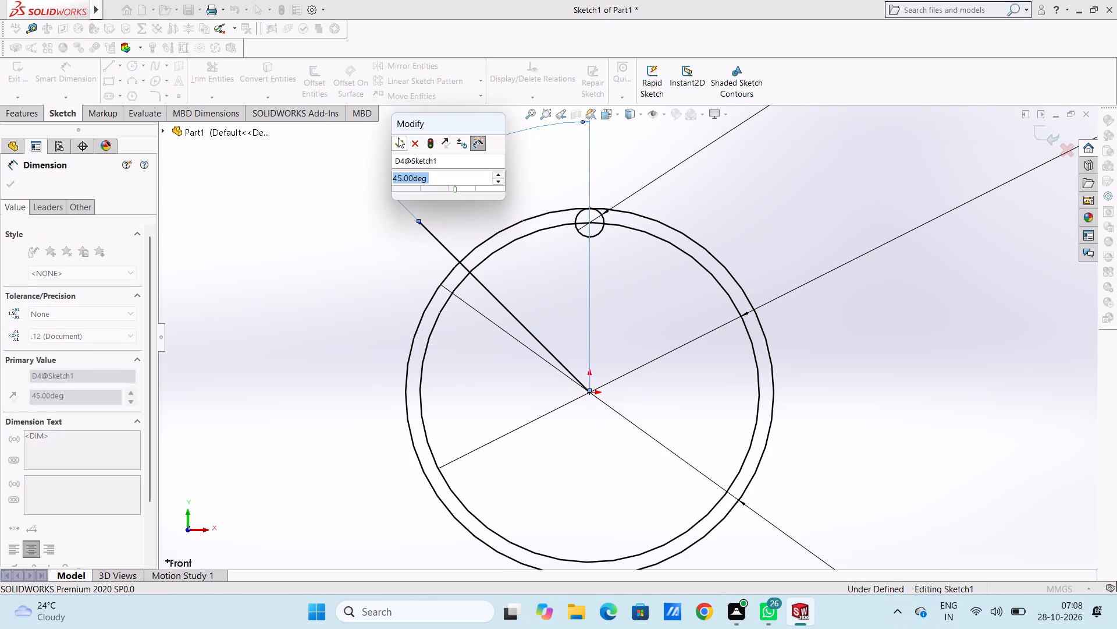
{"action": "left_click", "coordinate": [397, 138]}
{"action": "left_click", "coordinate": [389, 162]}
Set the slanted line's angle from the vertical to 50°.
{"action": "scroll", "coordinate": [599, 312], "scroll_direction": "up", "scroll_amount": 2}
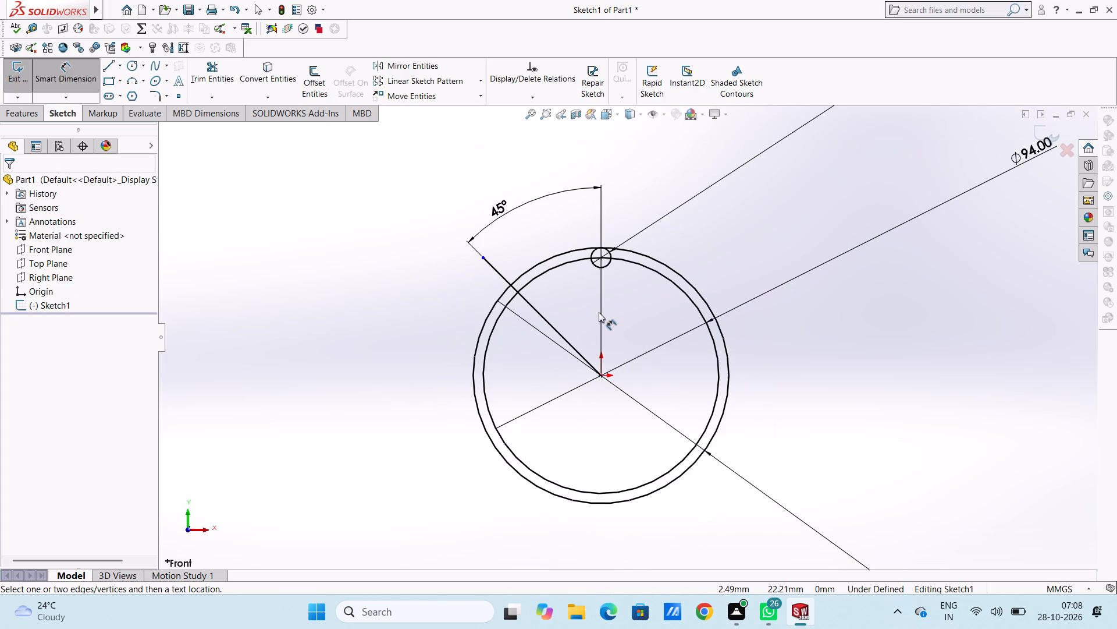
{"action": "scroll", "coordinate": [599, 312], "scroll_direction": "up", "scroll_amount": 2}
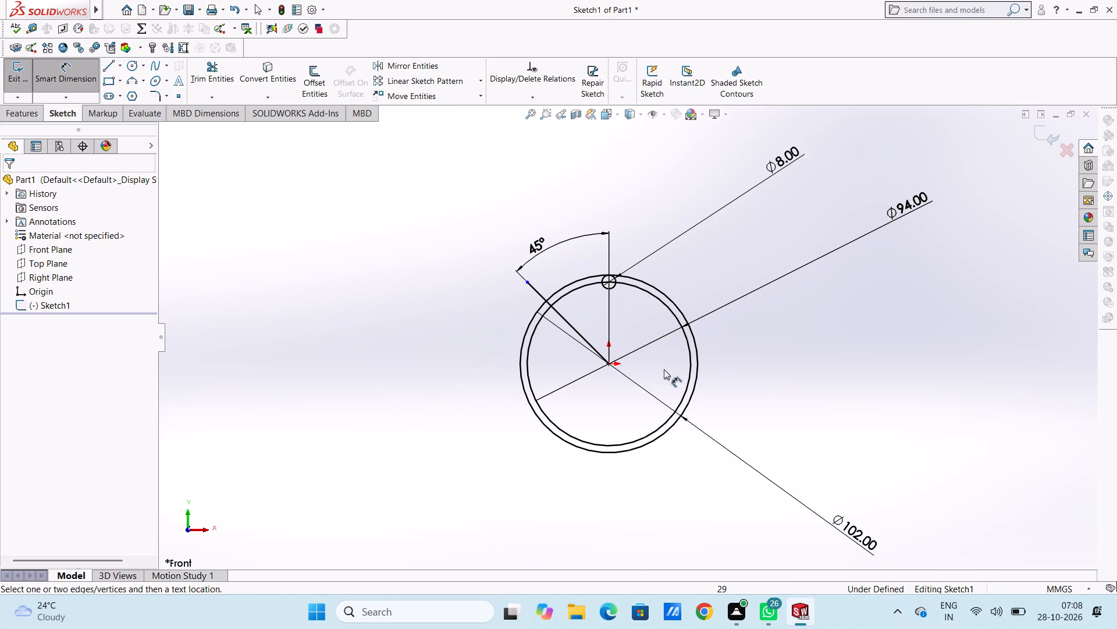
{"action": "scroll", "coordinate": [635, 379], "scroll_direction": "down", "scroll_amount": 1}
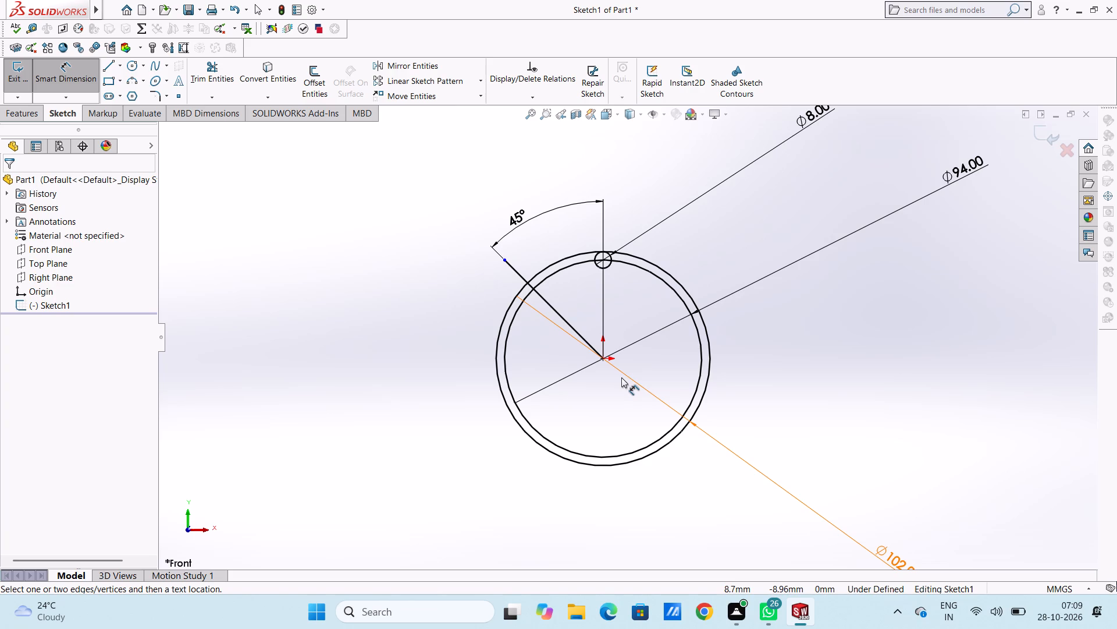
{"action": "double_click", "coordinate": [522, 222]}
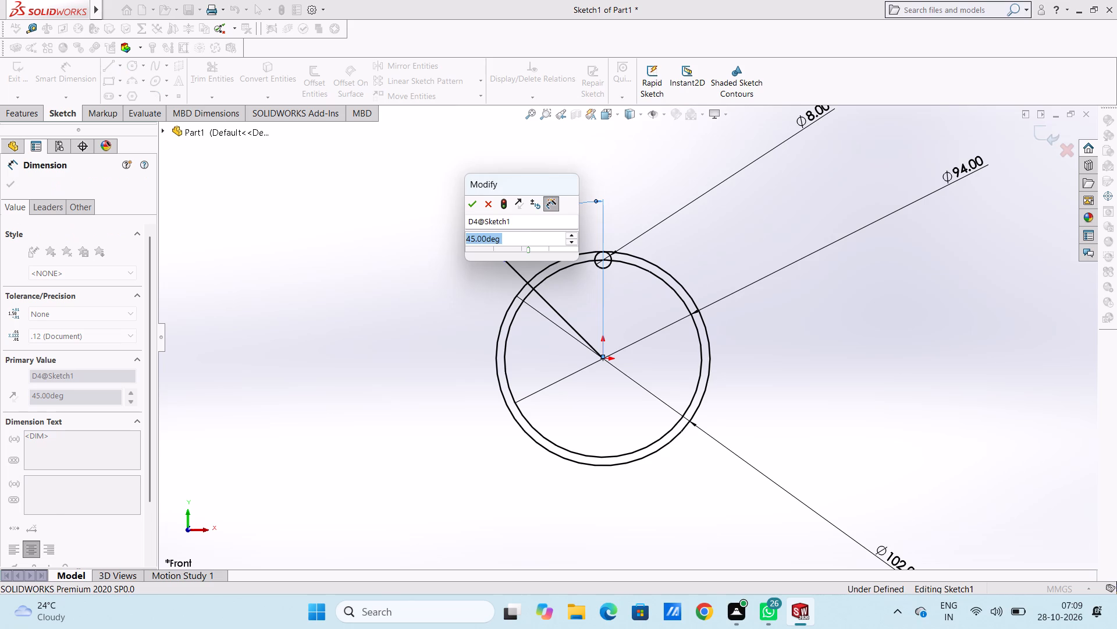
{"action": "type", "text": "50"}
{"action": "key", "text": "Return"}
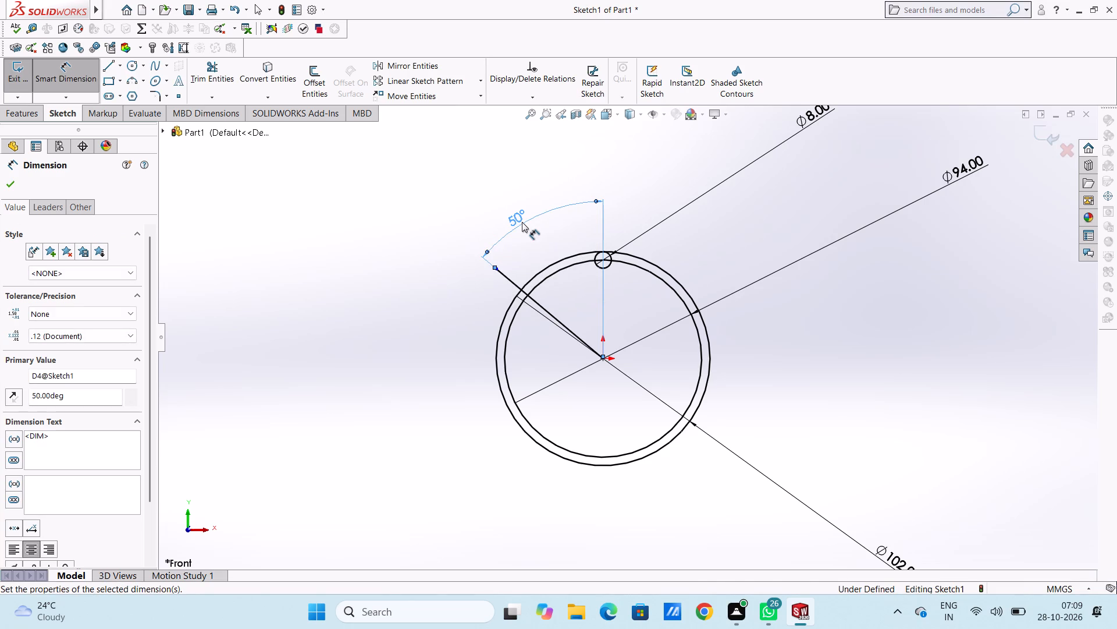
{"action": "left_click", "coordinate": [348, 273]}
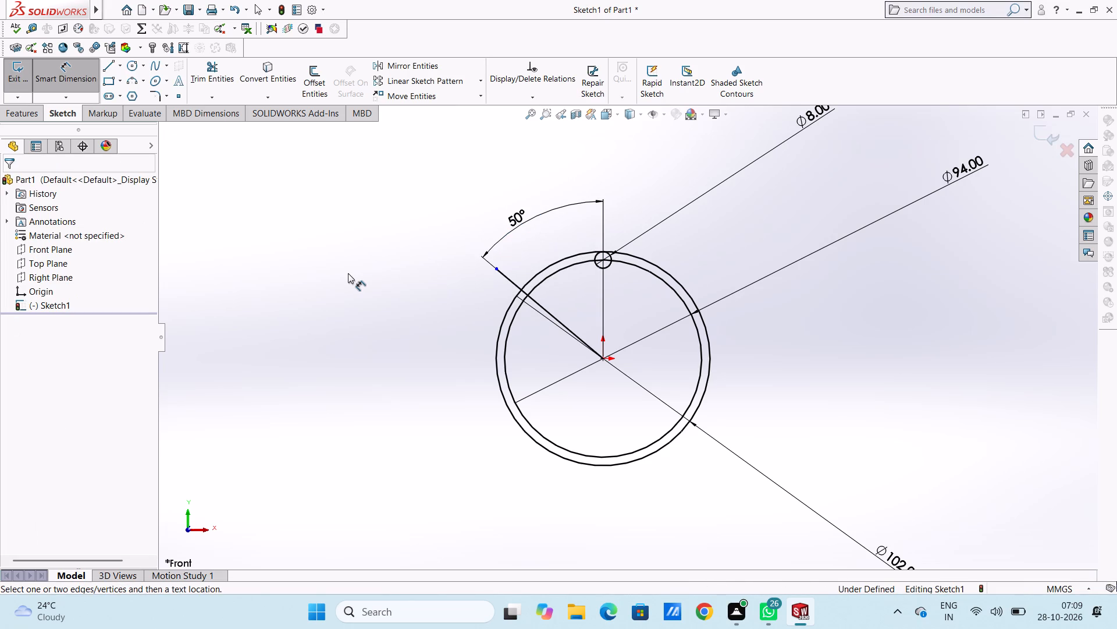
Sketch a circle of about 1.93 mm radius centred where the slanted line crosses the 102 mm circle.
{"action": "scroll", "coordinate": [598, 330], "scroll_direction": "up", "scroll_amount": 2}
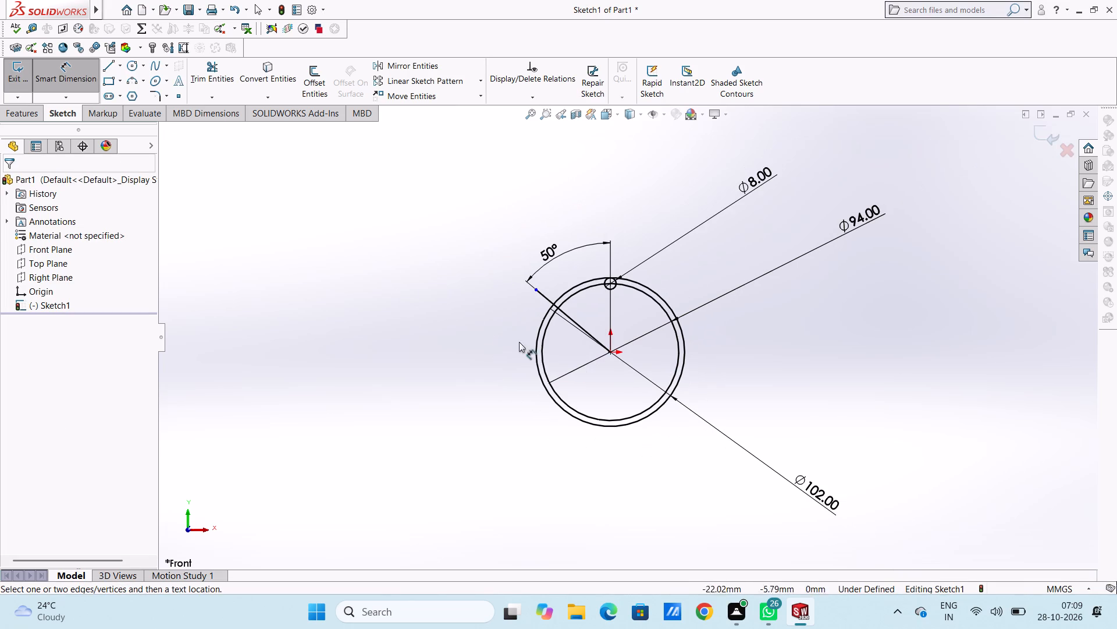
{"action": "left_click", "coordinate": [129, 67]}
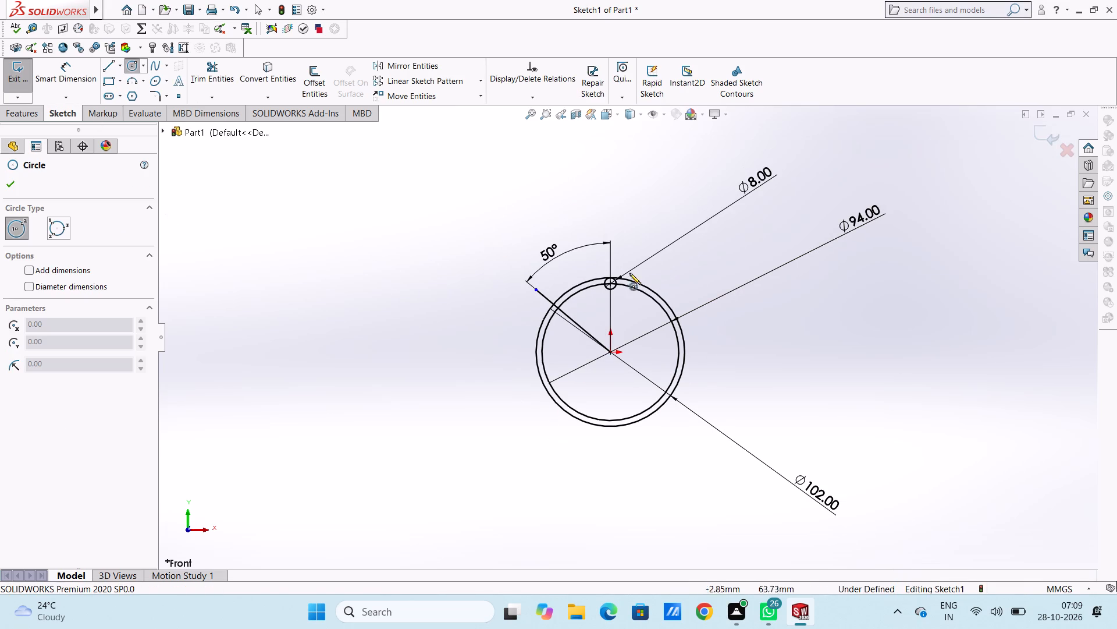
{"action": "scroll", "coordinate": [593, 326], "scroll_direction": "down", "scroll_amount": 3}
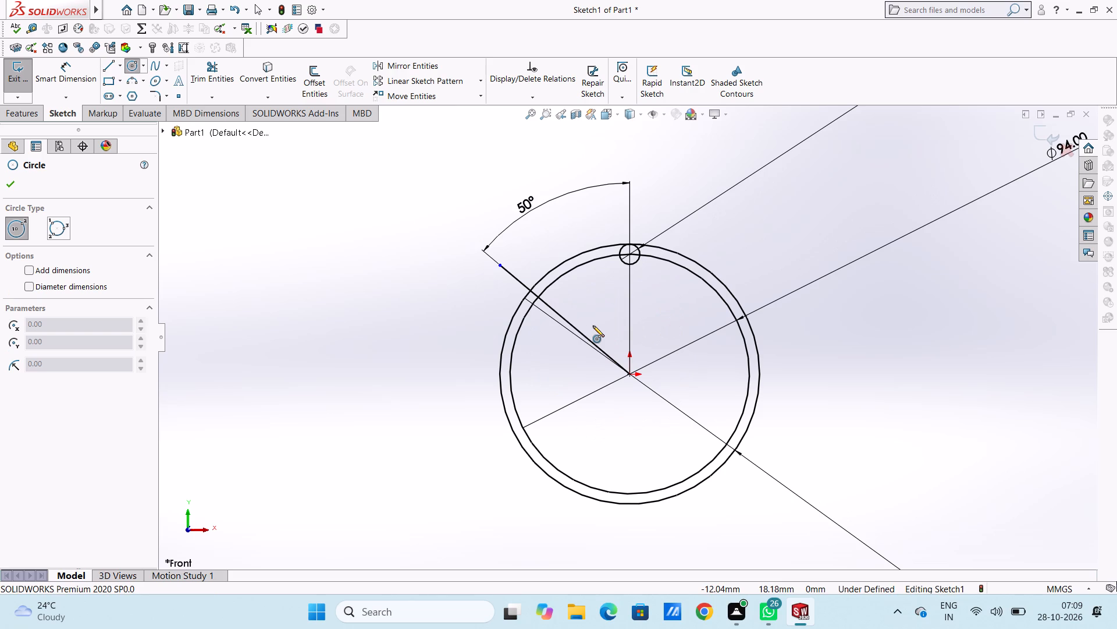
{"action": "scroll", "coordinate": [558, 305], "scroll_direction": "down", "scroll_amount": 4}
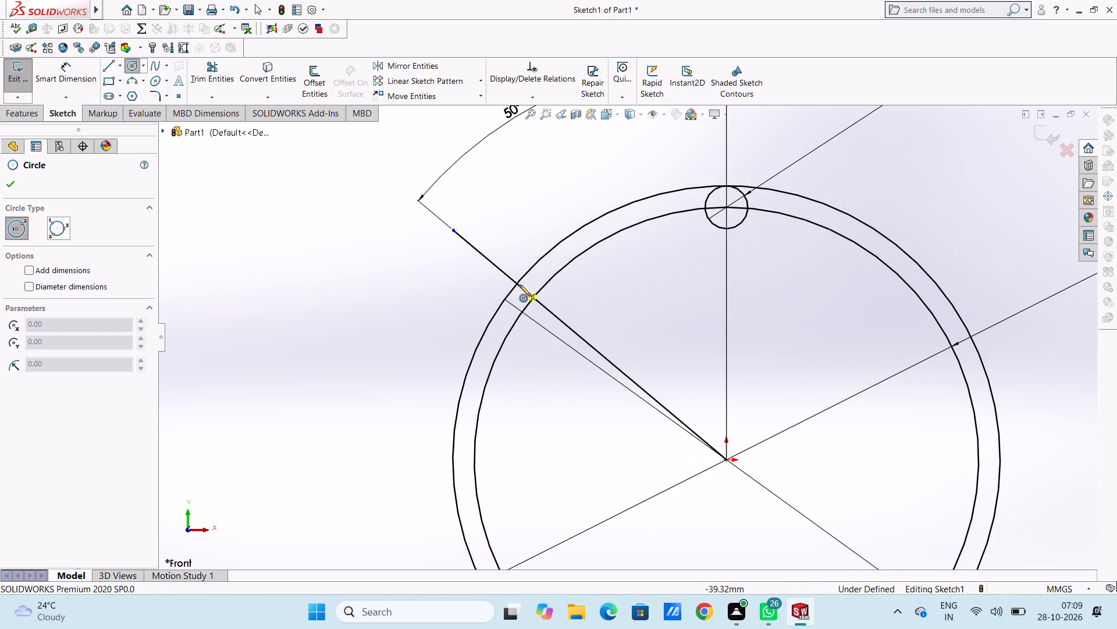
{"action": "scroll", "coordinate": [520, 285], "scroll_direction": "down", "scroll_amount": 6}
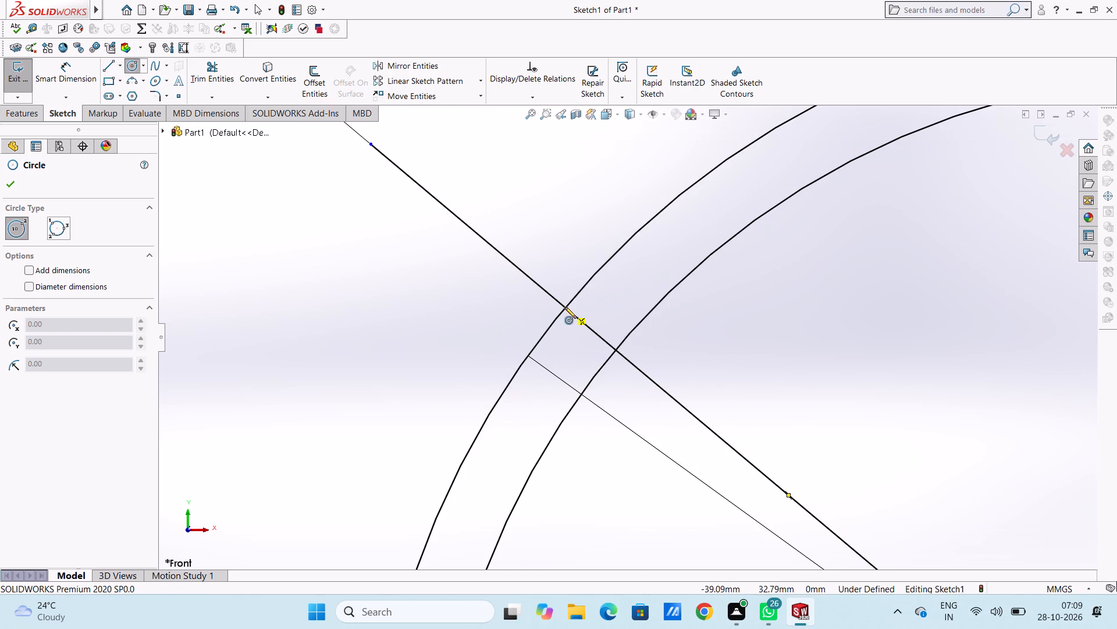
{"action": "left_click", "coordinate": [565, 307]}
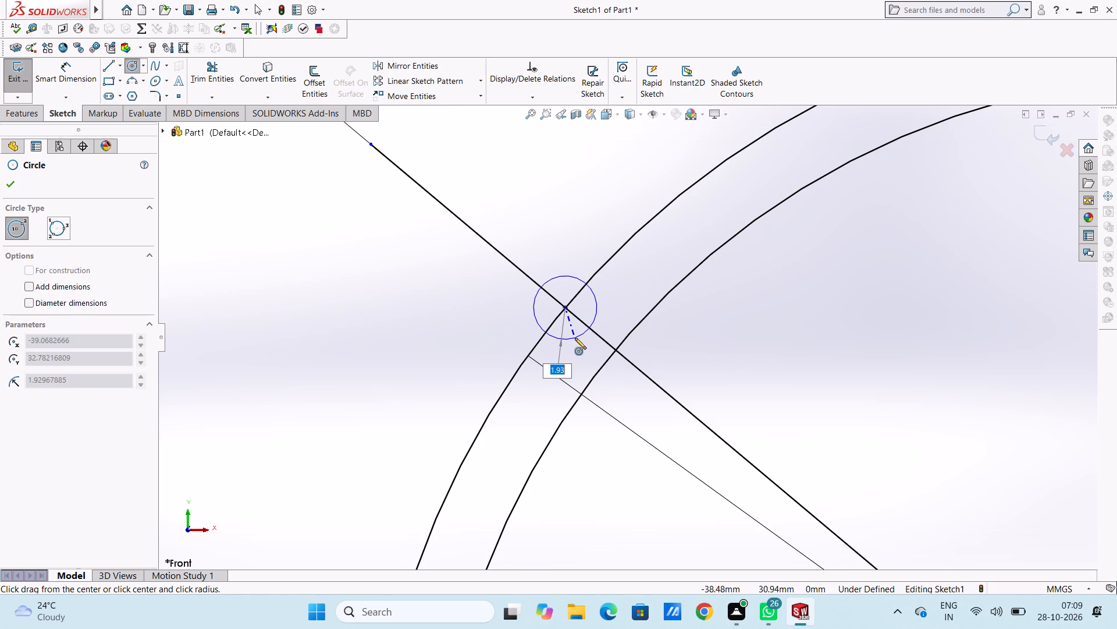
{"action": "left_click", "coordinate": [575, 338]}
{"action": "left_click", "coordinate": [15, 185]}
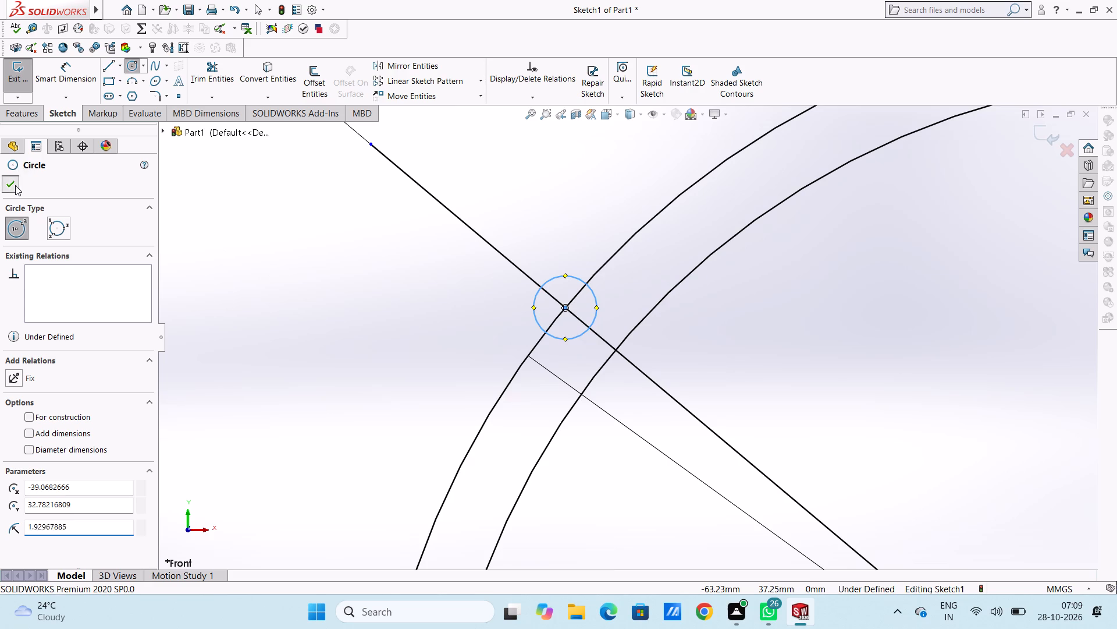
Dimension the new circle on the 102 mm circle with a diameter of 10.2 mm.
{"action": "left_click", "coordinate": [64, 80]}
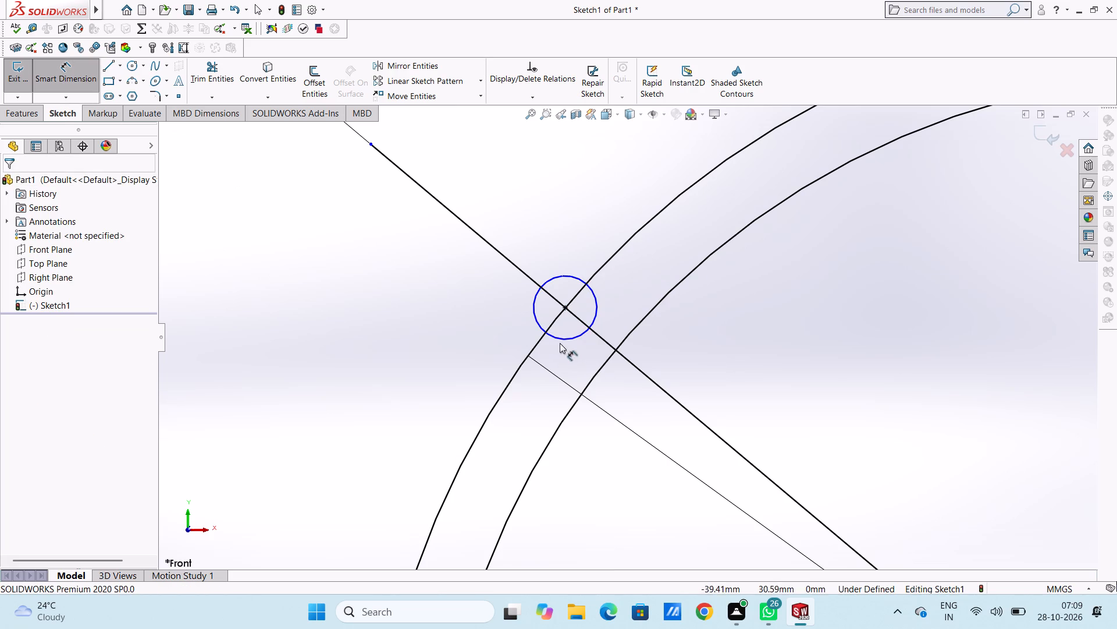
{"action": "left_click", "coordinate": [557, 341]}
{"action": "scroll", "coordinate": [364, 322], "scroll_direction": "up", "scroll_amount": 4}
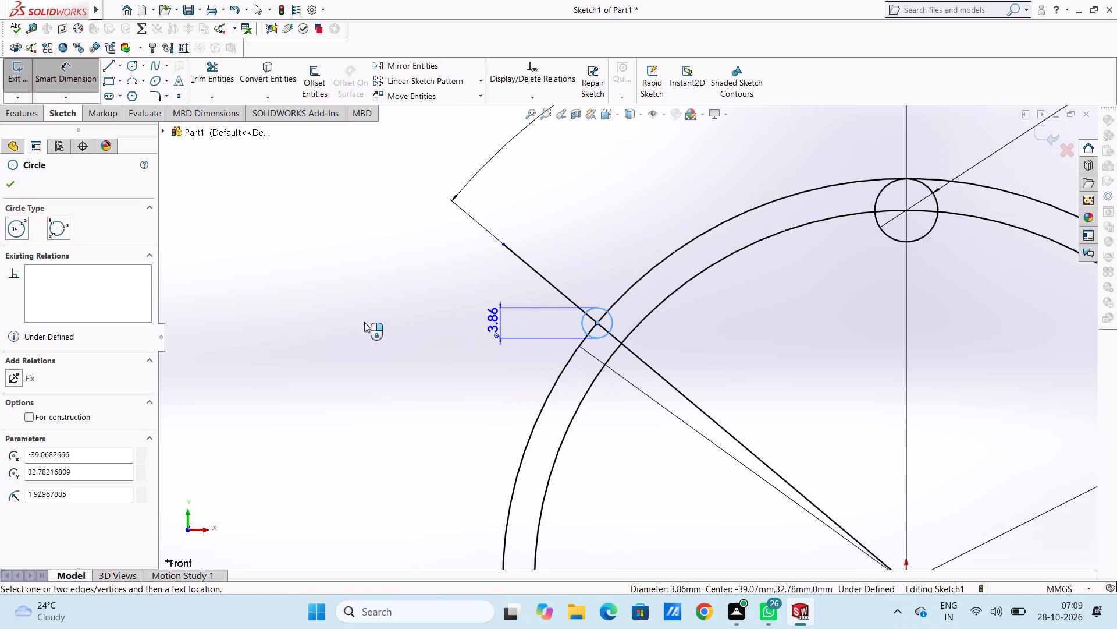
{"action": "left_click", "coordinate": [335, 393]}
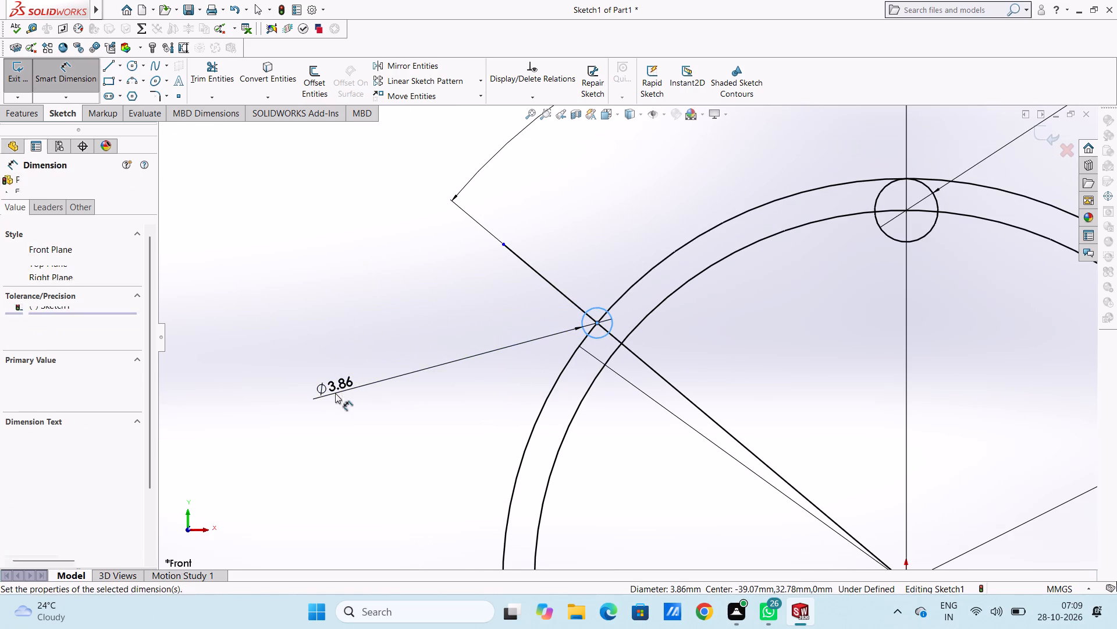
{"action": "type", "text": "10.2"}
{"action": "key", "text": "Return"}
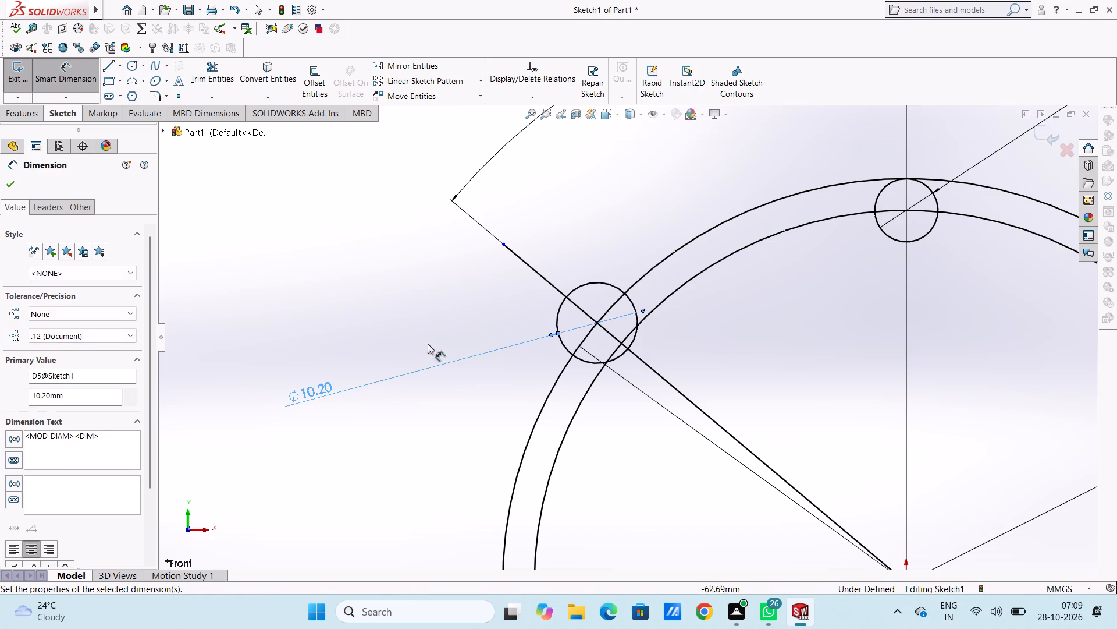
{"action": "left_click", "coordinate": [467, 320]}
Delete the slanted line running from the origin through the 10.2 mm circle.
{"action": "scroll", "coordinate": [774, 326], "scroll_direction": "up", "scroll_amount": 6}
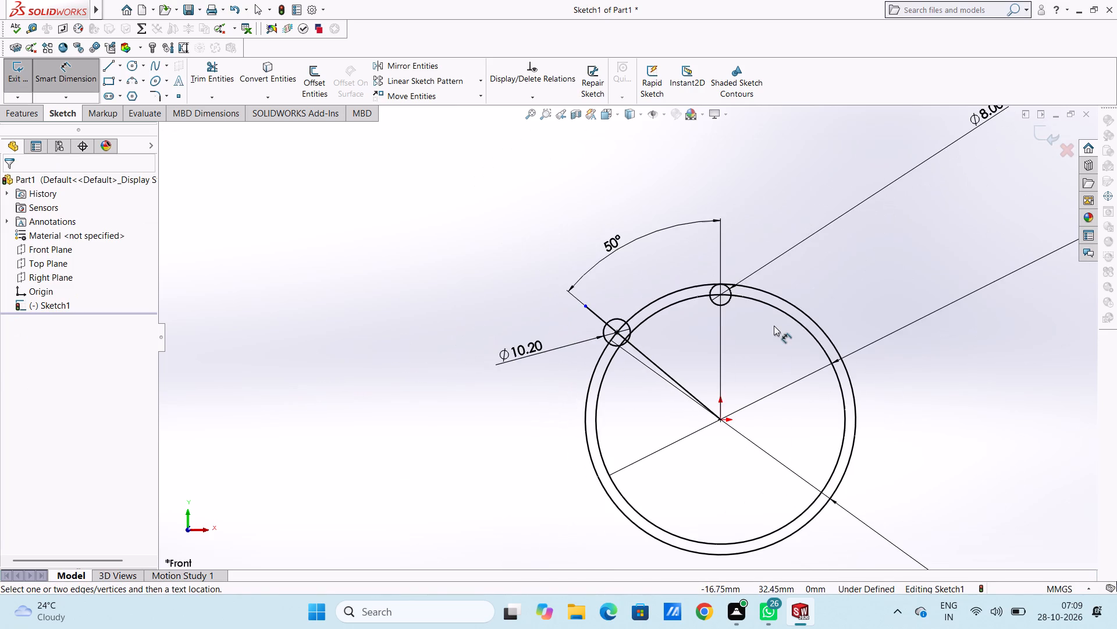
{"action": "scroll", "coordinate": [745, 365], "scroll_direction": "up", "scroll_amount": 2}
{"action": "scroll", "coordinate": [732, 410], "scroll_direction": "down", "scroll_amount": 2}
{"action": "scroll", "coordinate": [661, 331], "scroll_direction": "down", "scroll_amount": 1}
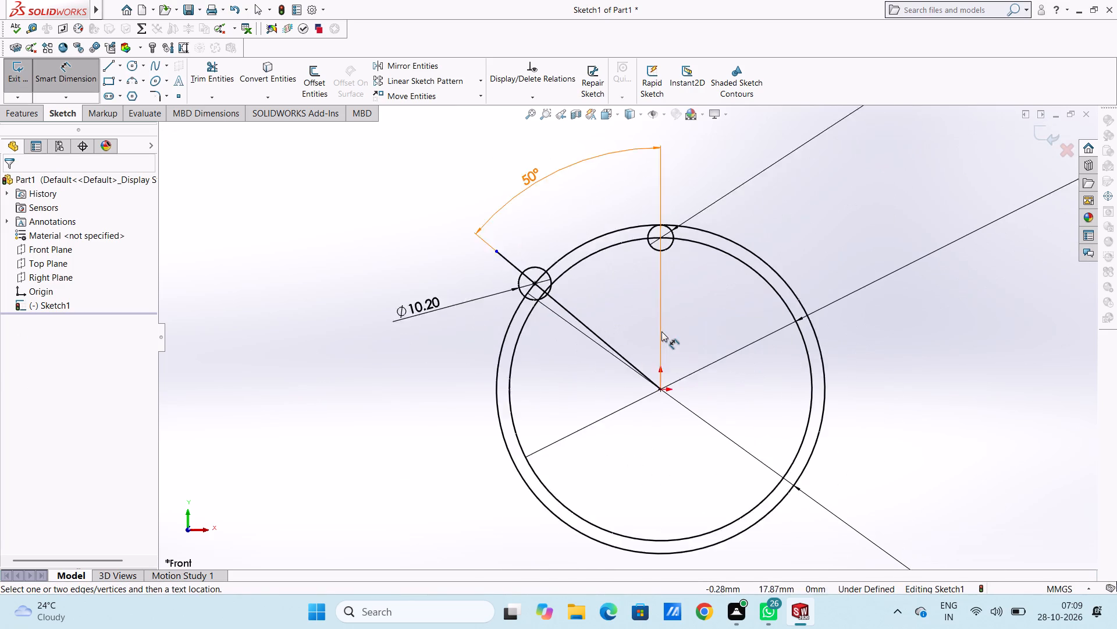
{"action": "scroll", "coordinate": [661, 331], "scroll_direction": "down", "scroll_amount": 2}
{"action": "scroll", "coordinate": [685, 313], "scroll_direction": "up", "scroll_amount": 4}
{"action": "scroll", "coordinate": [621, 297], "scroll_direction": "down", "scroll_amount": 2}
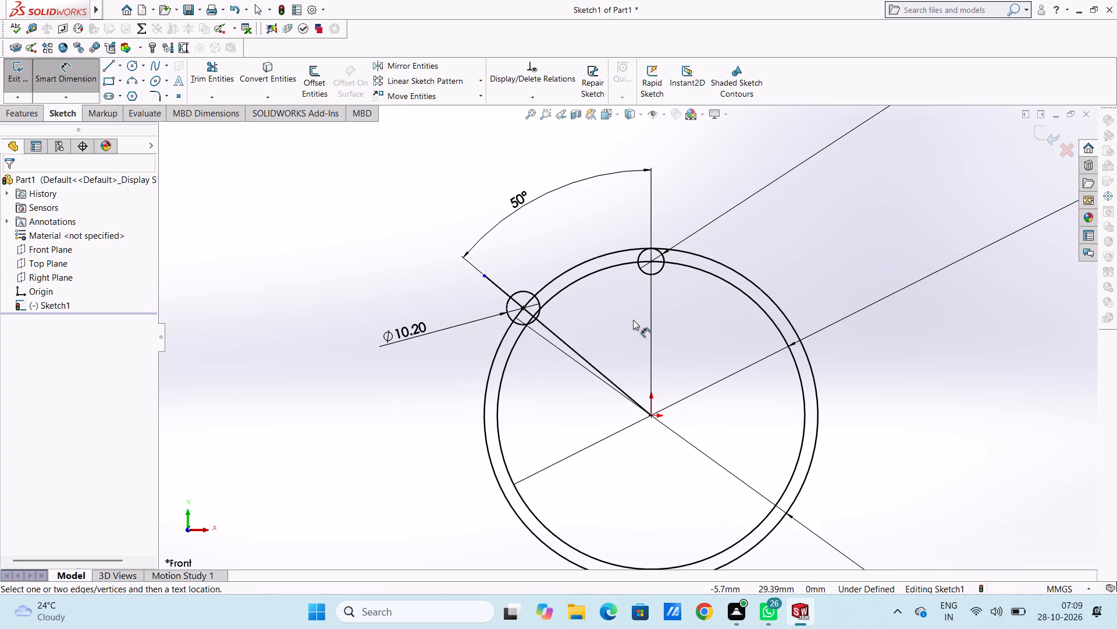
{"action": "left_click", "coordinate": [572, 347]}
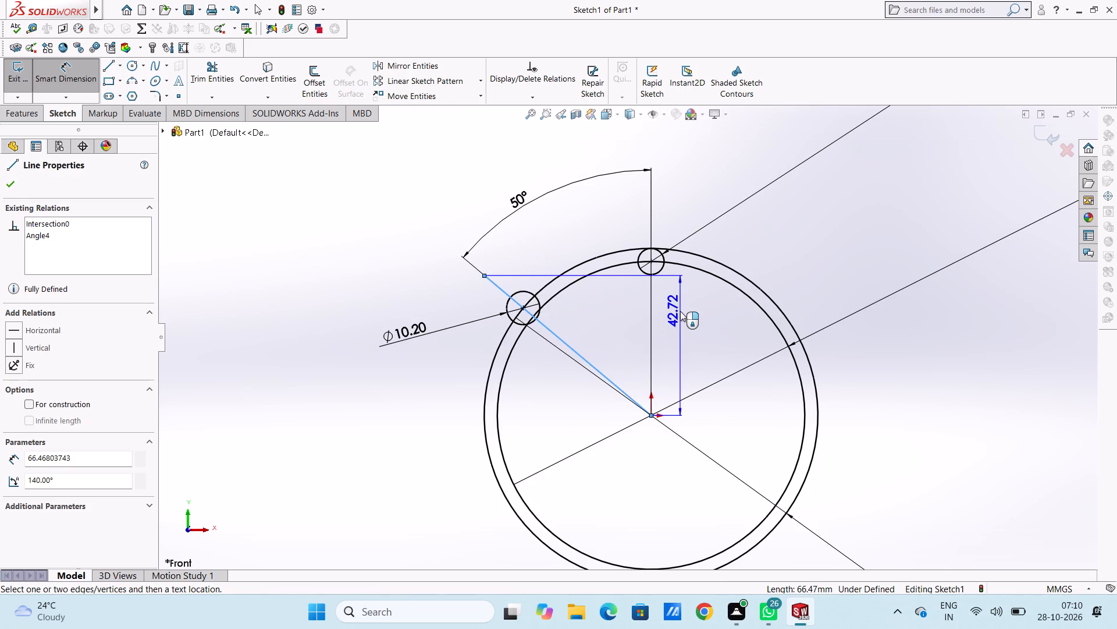
{"action": "right_click", "coordinate": [680, 311]}
{"action": "key", "text": "Delete"}
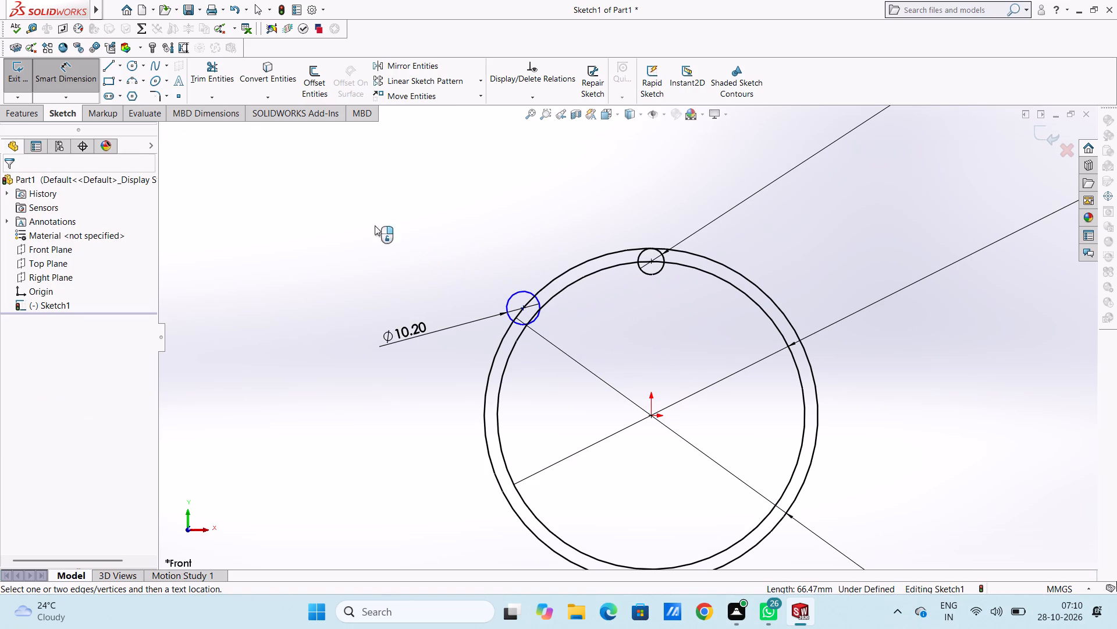
Sketch a circle of 12 mm radius concentric with the 10.2 mm circle on the ring.
{"action": "scroll", "coordinate": [650, 397], "scroll_direction": "down", "scroll_amount": 1}
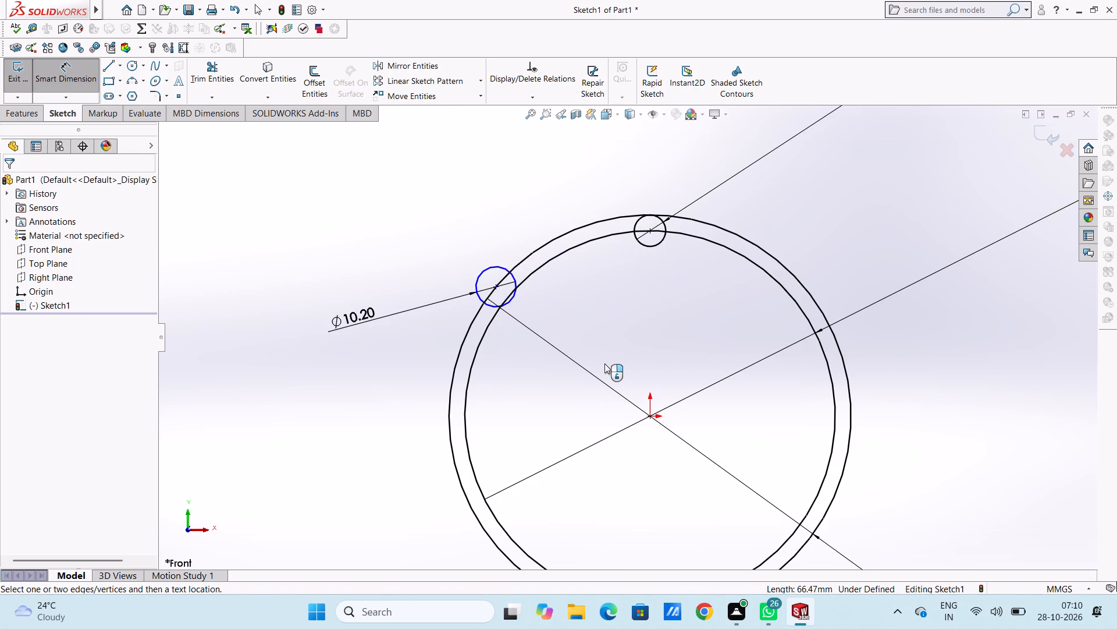
{"action": "left_click", "coordinate": [130, 68]}
{"action": "scroll", "coordinate": [547, 352], "scroll_direction": "down", "scroll_amount": 6}
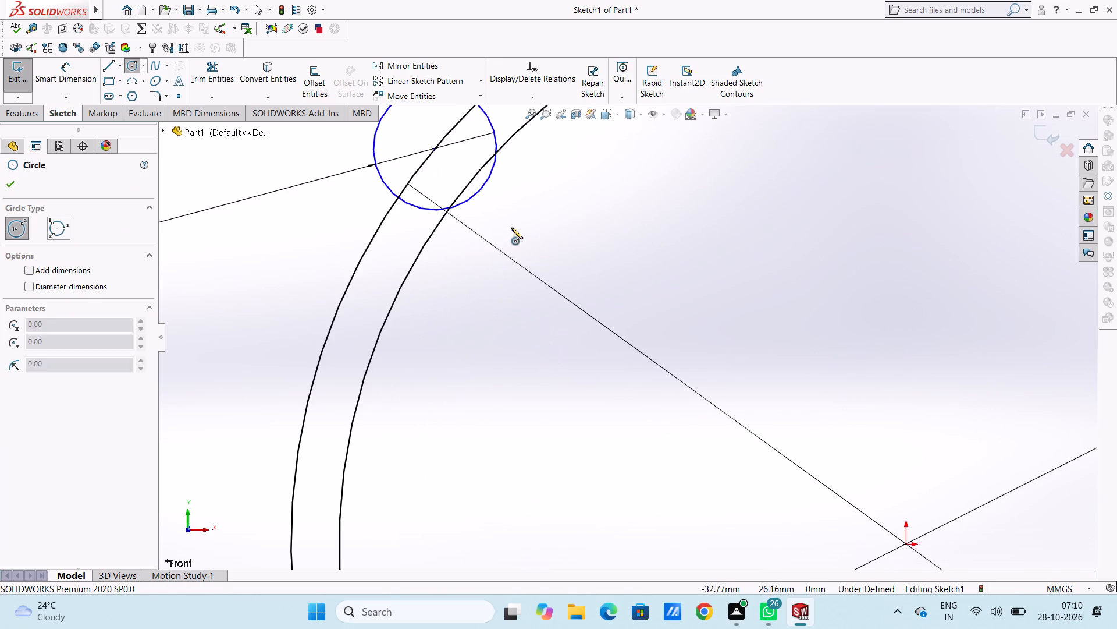
{"action": "scroll", "coordinate": [511, 228], "scroll_direction": "up", "scroll_amount": 5}
{"action": "scroll", "coordinate": [560, 233], "scroll_direction": "down", "scroll_amount": 4}
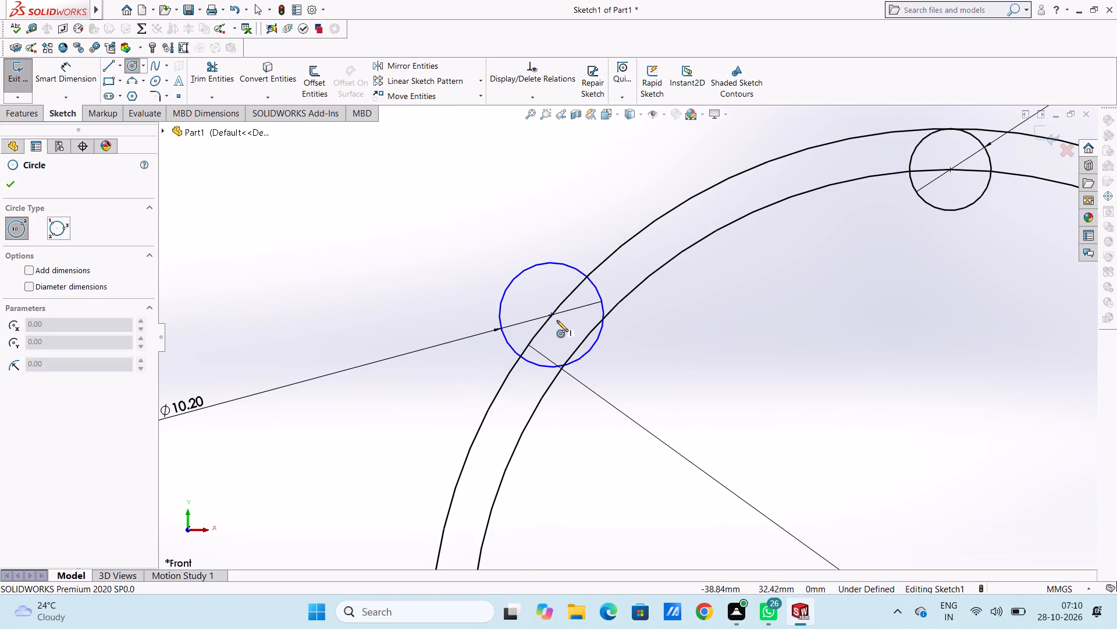
{"action": "scroll", "coordinate": [564, 326], "scroll_direction": "down", "scroll_amount": 9}
{"action": "scroll", "coordinate": [585, 279], "scroll_direction": "down", "scroll_amount": 7}
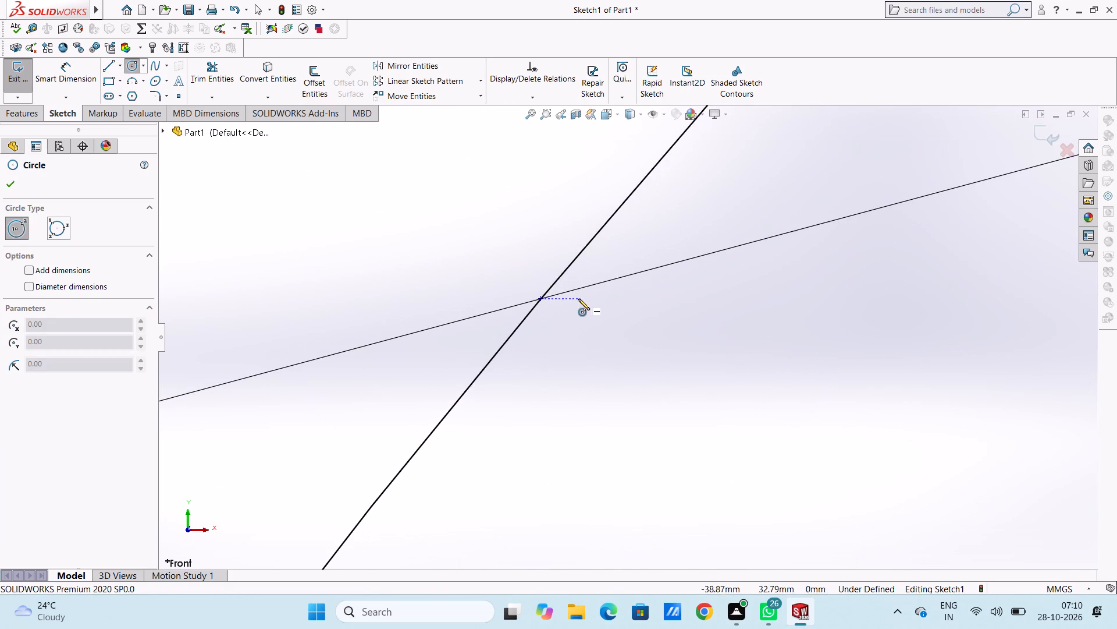
{"action": "left_click", "coordinate": [538, 299]}
{"action": "scroll", "coordinate": [597, 332], "scroll_direction": "up", "scroll_amount": 5}
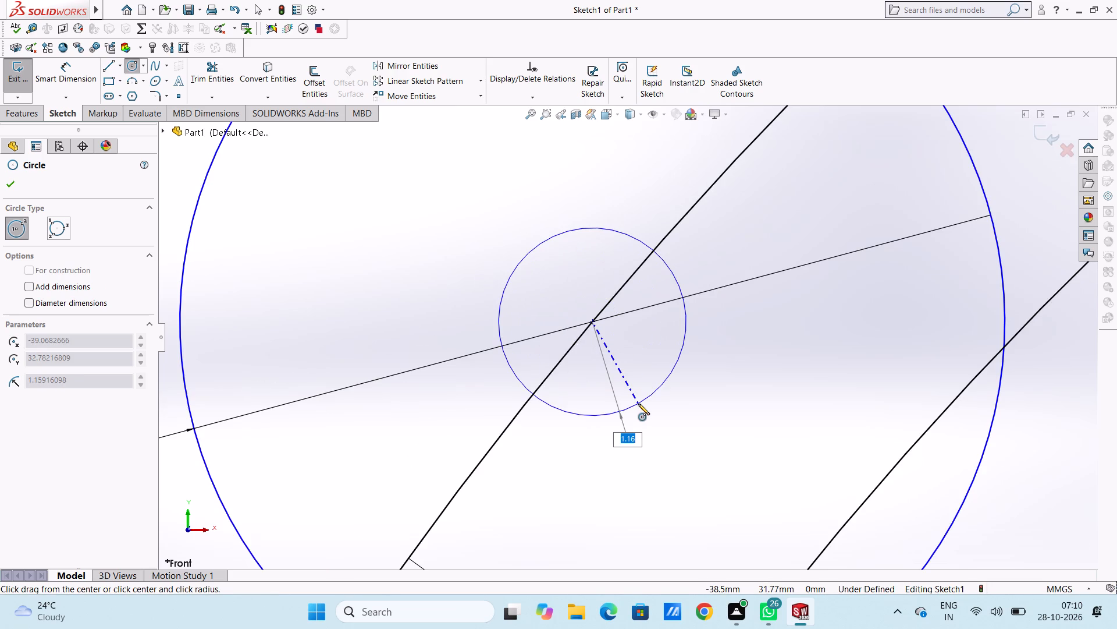
{"action": "type", "text": "12"}
{"action": "key", "text": "Return"}
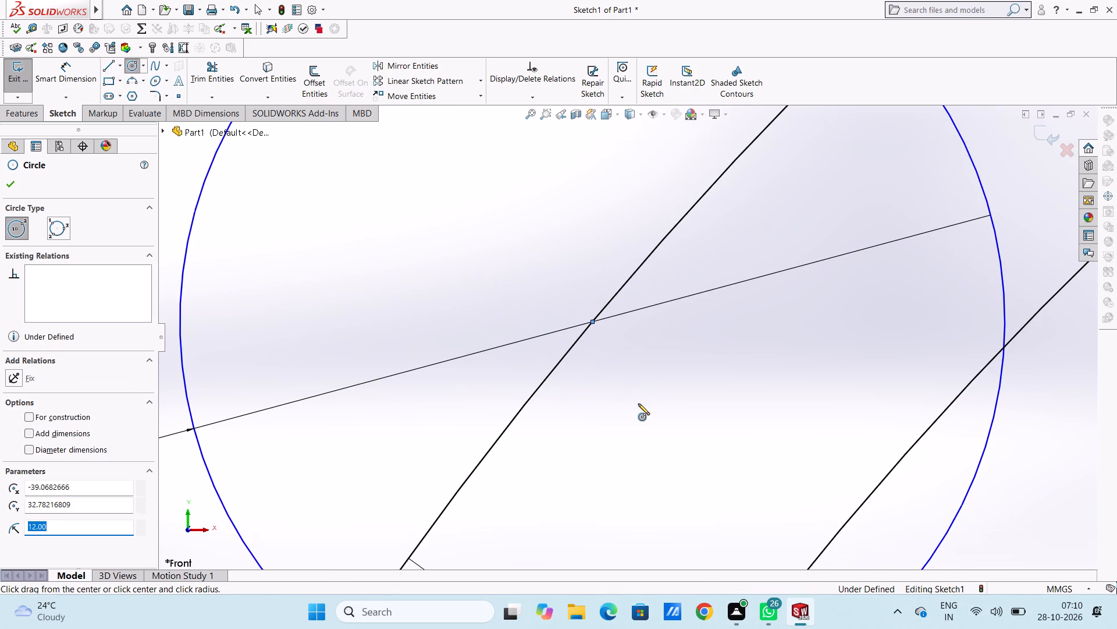
{"action": "scroll", "coordinate": [638, 404], "scroll_direction": "up", "scroll_amount": 19}
{"action": "scroll", "coordinate": [639, 404], "scroll_direction": "up", "scroll_amount": 2}
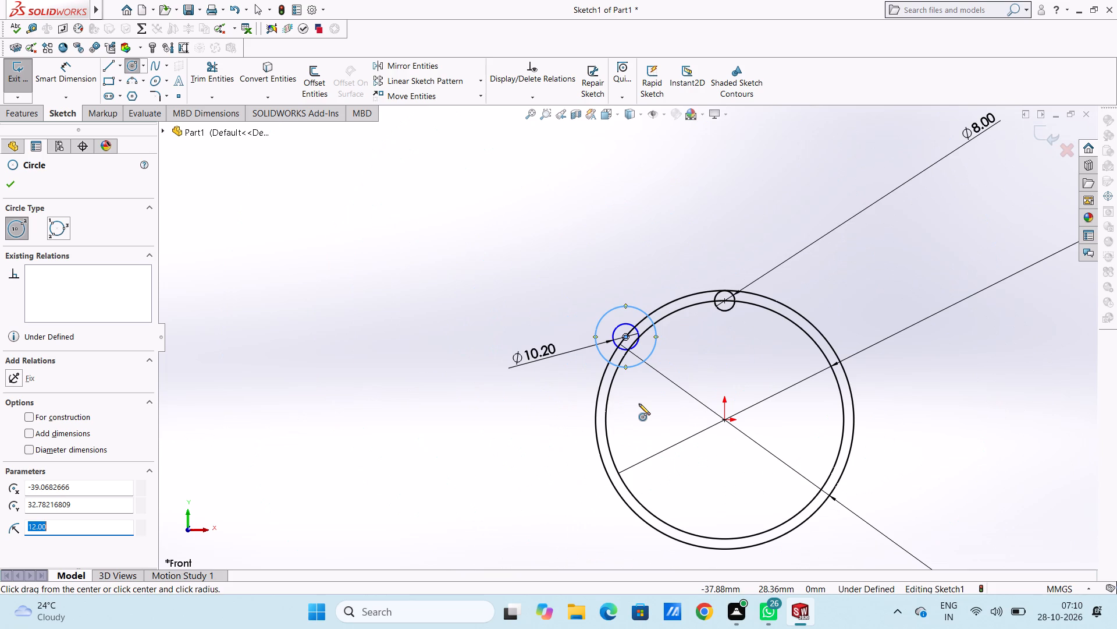
{"action": "left_click", "coordinate": [13, 183]}
Add a diameter dimension to the larger circle around the 10.2 mm circle.
{"action": "left_click", "coordinate": [82, 70]}
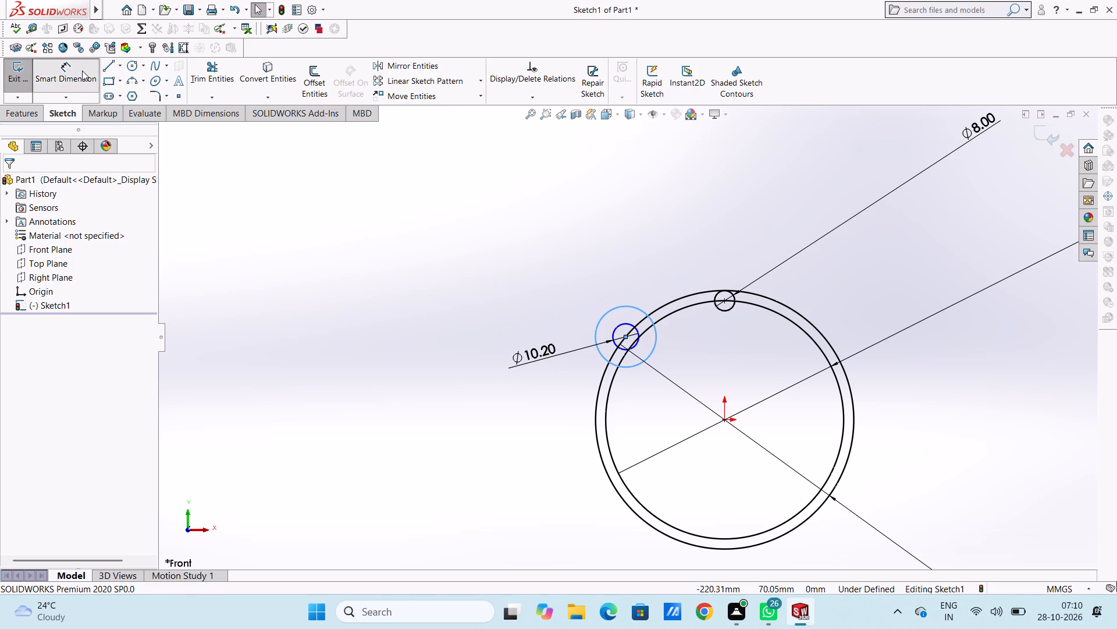
{"action": "left_click", "coordinate": [599, 348]}
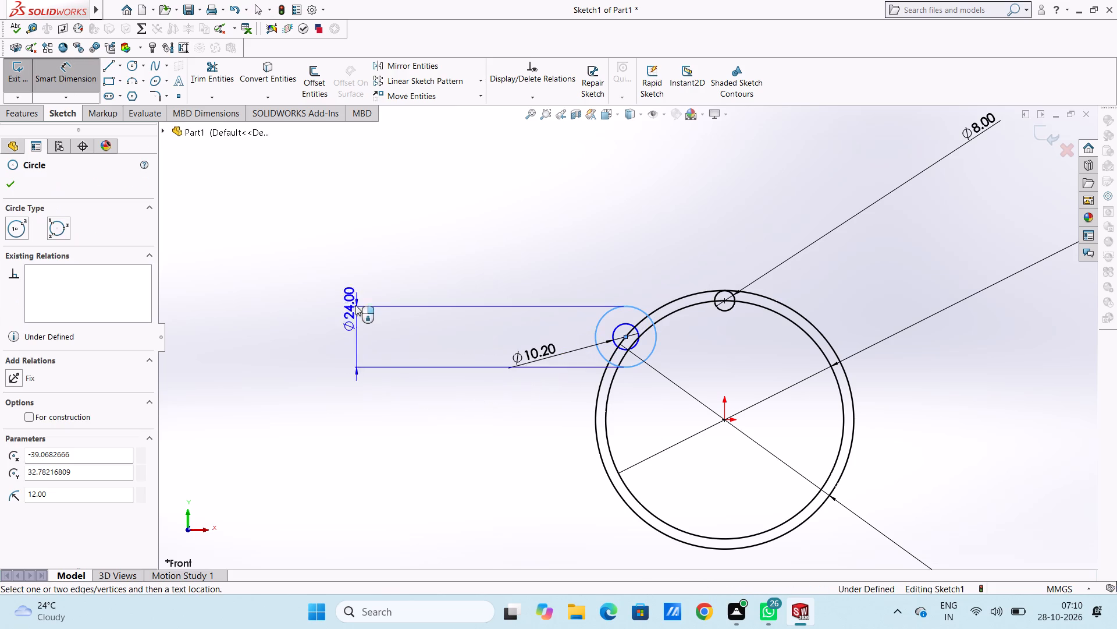
{"action": "left_click", "coordinate": [324, 235]}
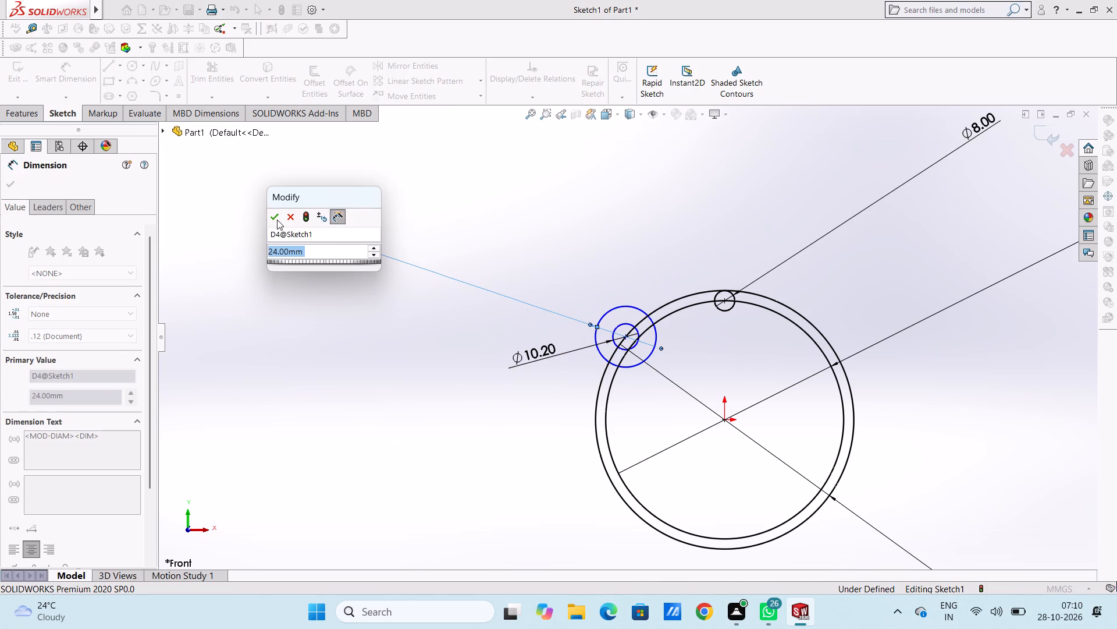
{"action": "left_click", "coordinate": [273, 211]}
{"action": "left_click", "coordinate": [273, 211]}
Move the 10.2 mm diameter dimension's text farther out from the circle.
{"action": "left_click_drag", "start_coordinate": [551, 342], "coordinate": [296, 409]}
{"action": "left_click", "coordinate": [382, 347]}
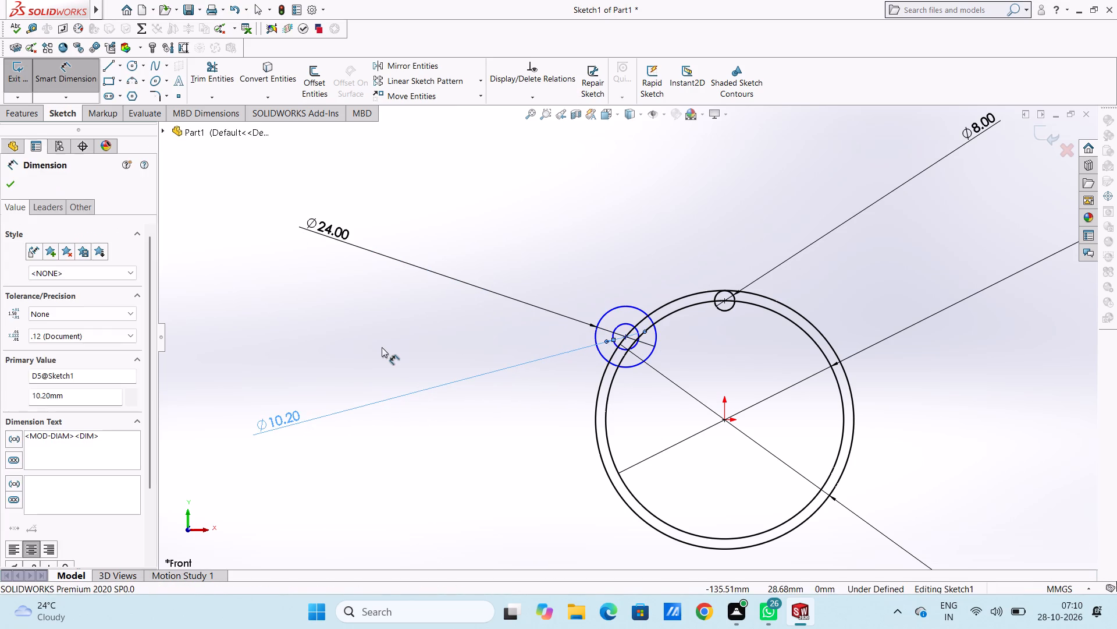
Dimension the horizontal distance between the small concentric circles' centre and the origin, placing it below the ring.
{"action": "scroll", "coordinate": [650, 382], "scroll_direction": "down", "scroll_amount": 2}
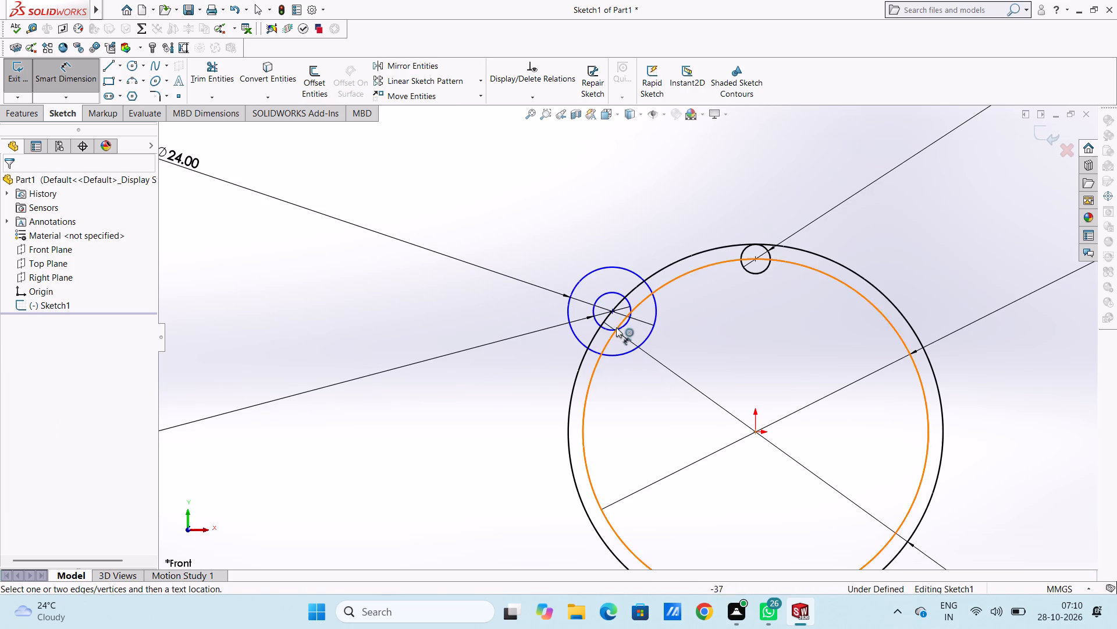
{"action": "left_click", "coordinate": [612, 312]}
{"action": "left_click", "coordinate": [757, 434]}
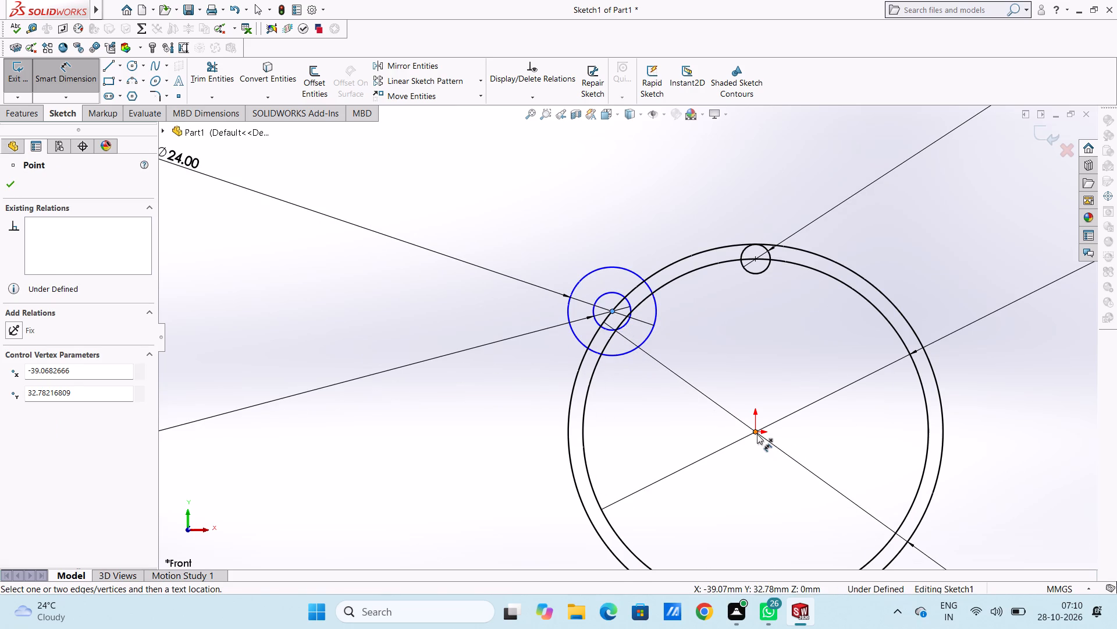
{"action": "scroll", "coordinate": [595, 496], "scroll_direction": "up", "scroll_amount": 5}
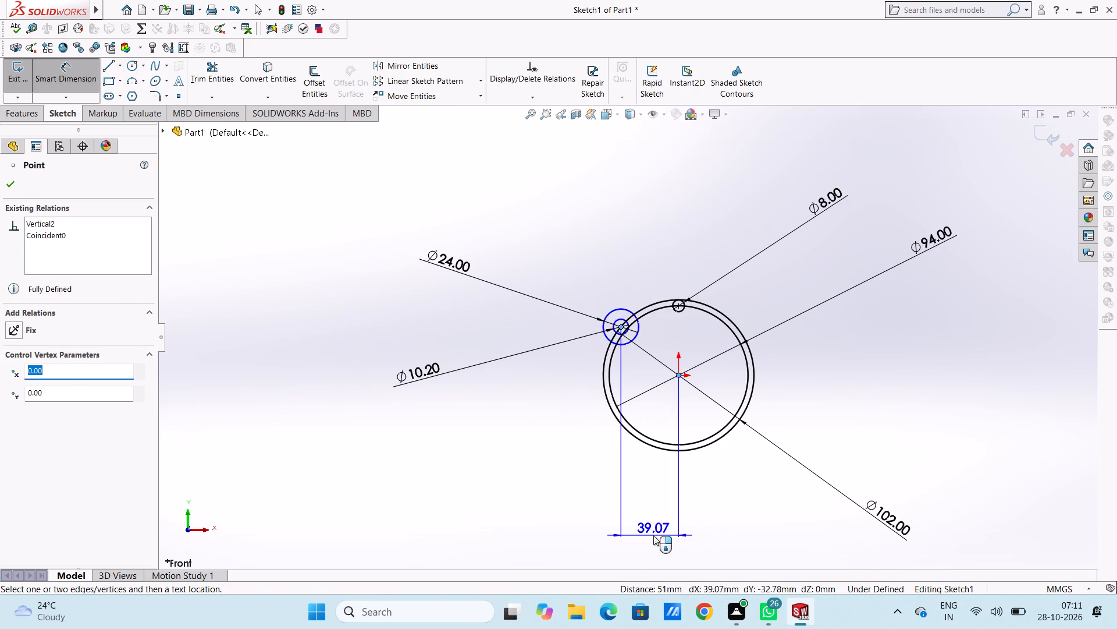
{"action": "left_click", "coordinate": [653, 535]}
{"action": "left_click", "coordinate": [604, 511]}
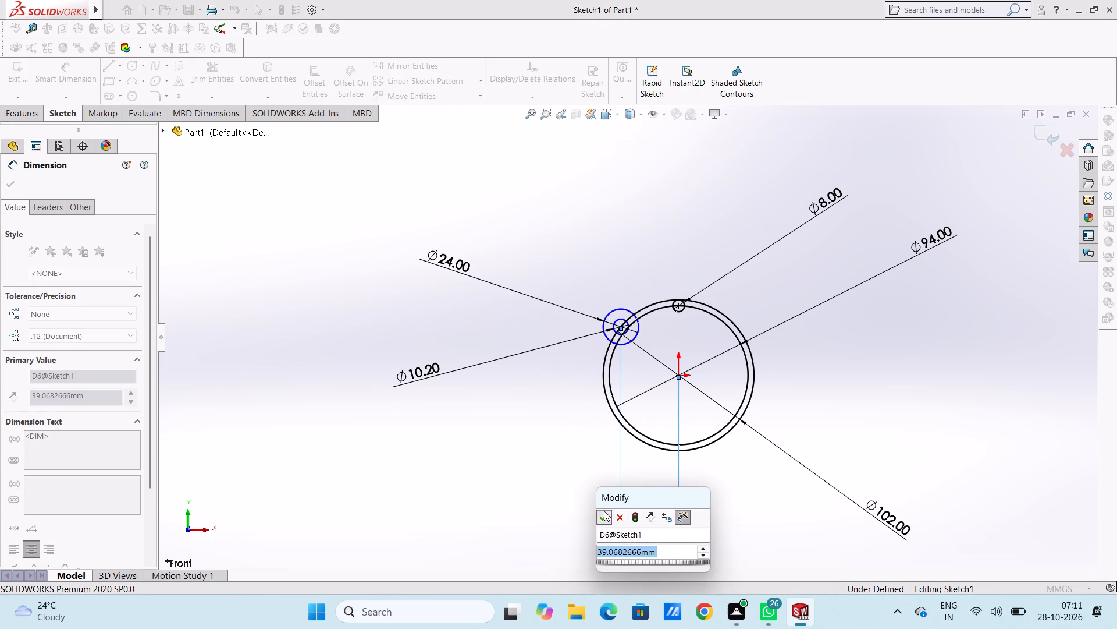
{"action": "left_click", "coordinate": [585, 473]}
Dimension the vertical distance between the origin and the small concentric circles' centre, placing it beside the ring.
{"action": "left_click", "coordinate": [680, 375]}
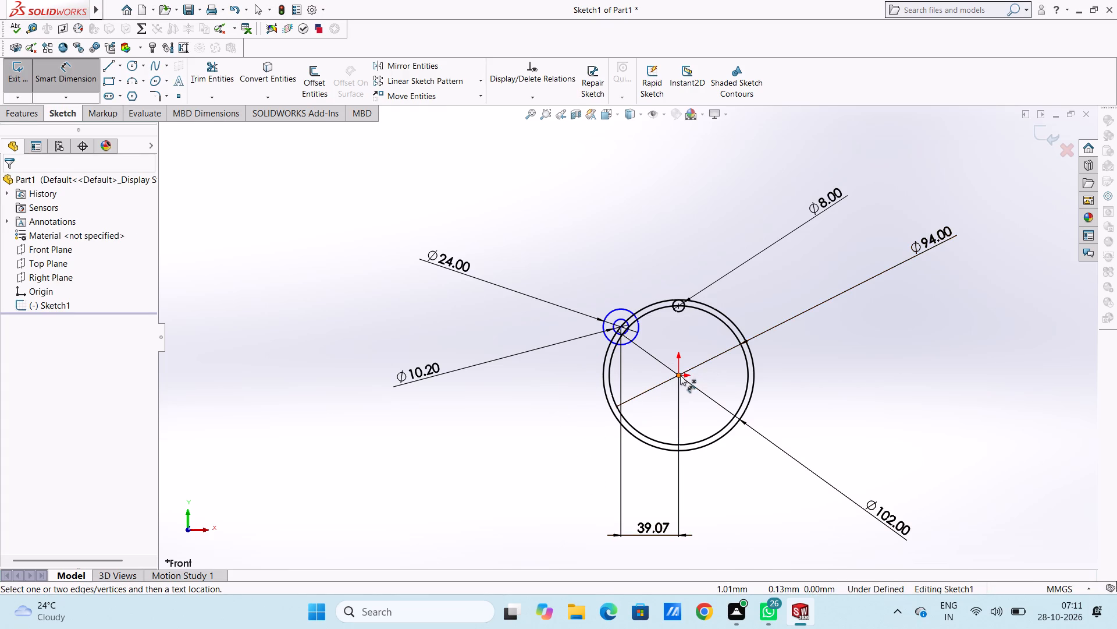
{"action": "left_click", "coordinate": [621, 327]}
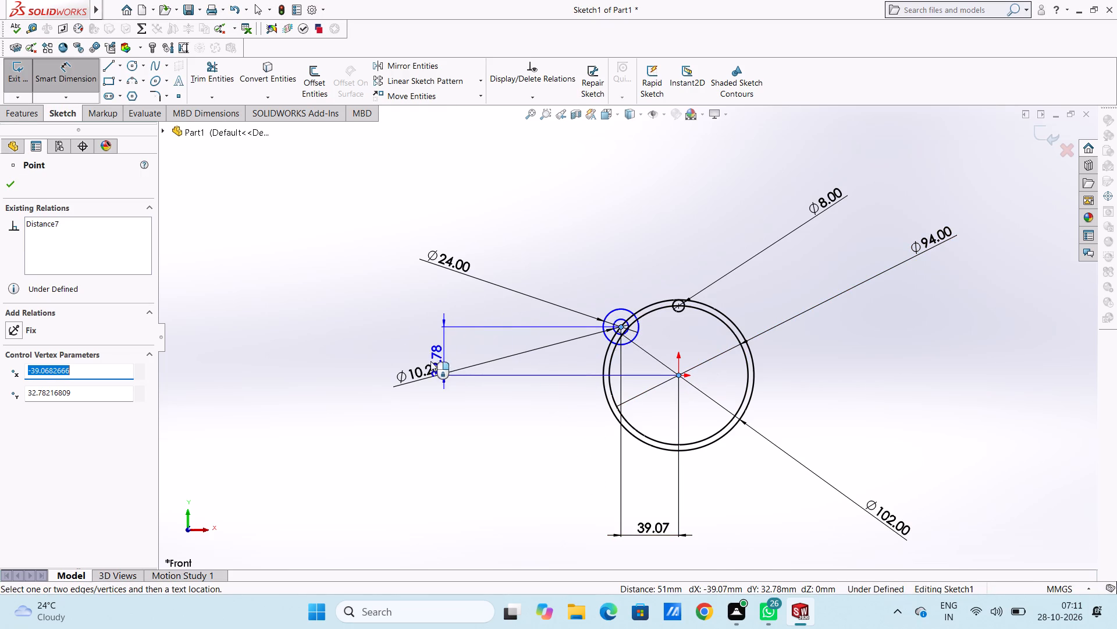
{"action": "left_click", "coordinate": [337, 373]}
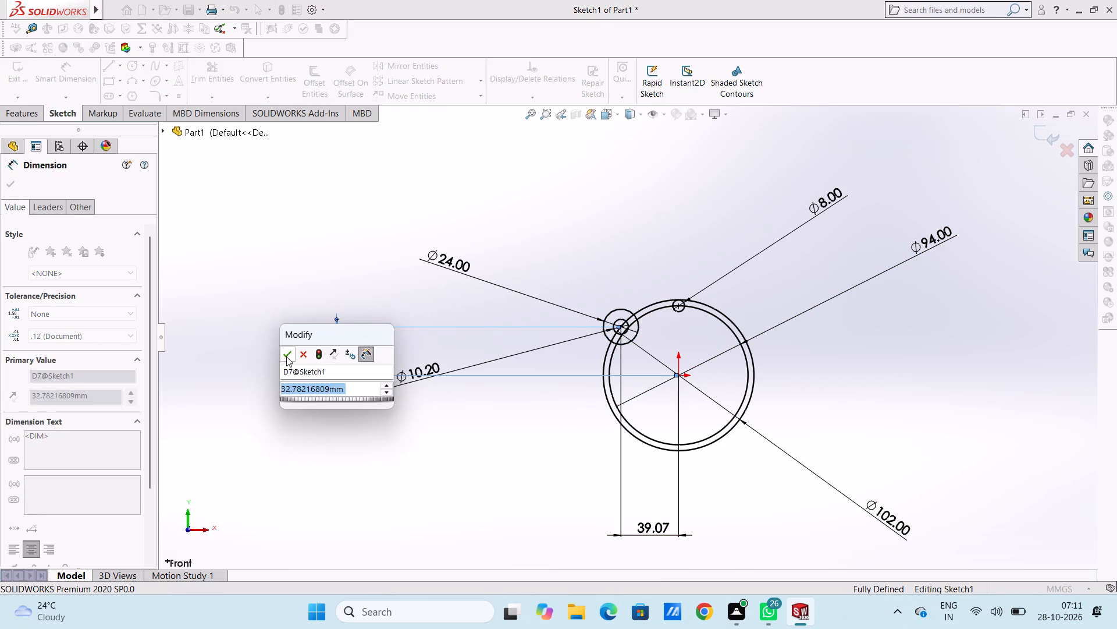
{"action": "left_click", "coordinate": [286, 355]}
{"action": "left_click", "coordinate": [287, 329]}
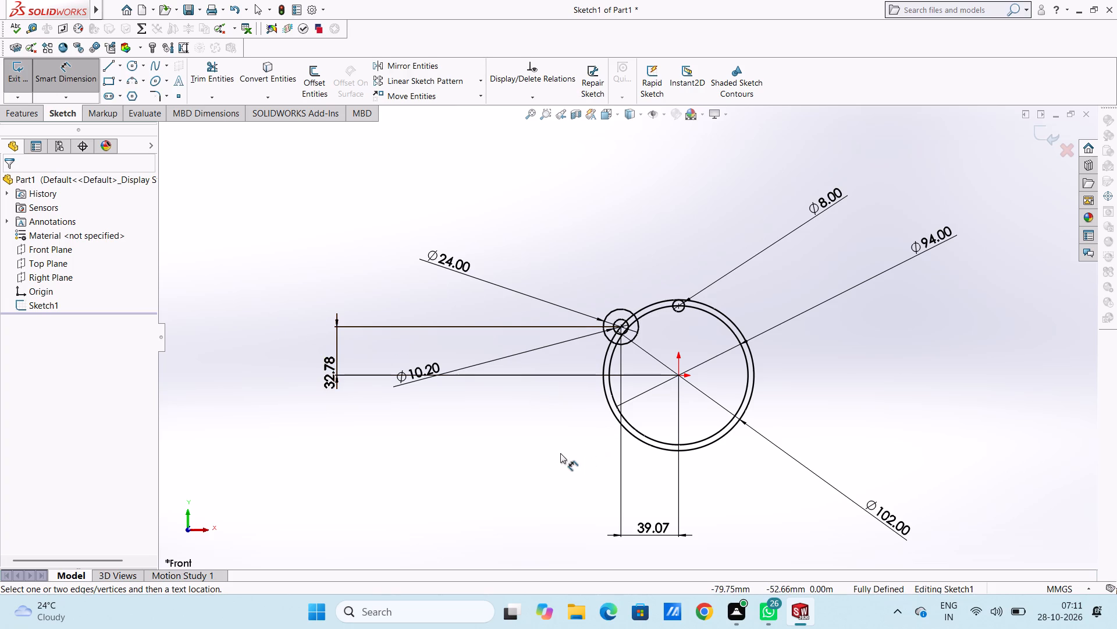
{"action": "left_click", "coordinate": [77, 73]}
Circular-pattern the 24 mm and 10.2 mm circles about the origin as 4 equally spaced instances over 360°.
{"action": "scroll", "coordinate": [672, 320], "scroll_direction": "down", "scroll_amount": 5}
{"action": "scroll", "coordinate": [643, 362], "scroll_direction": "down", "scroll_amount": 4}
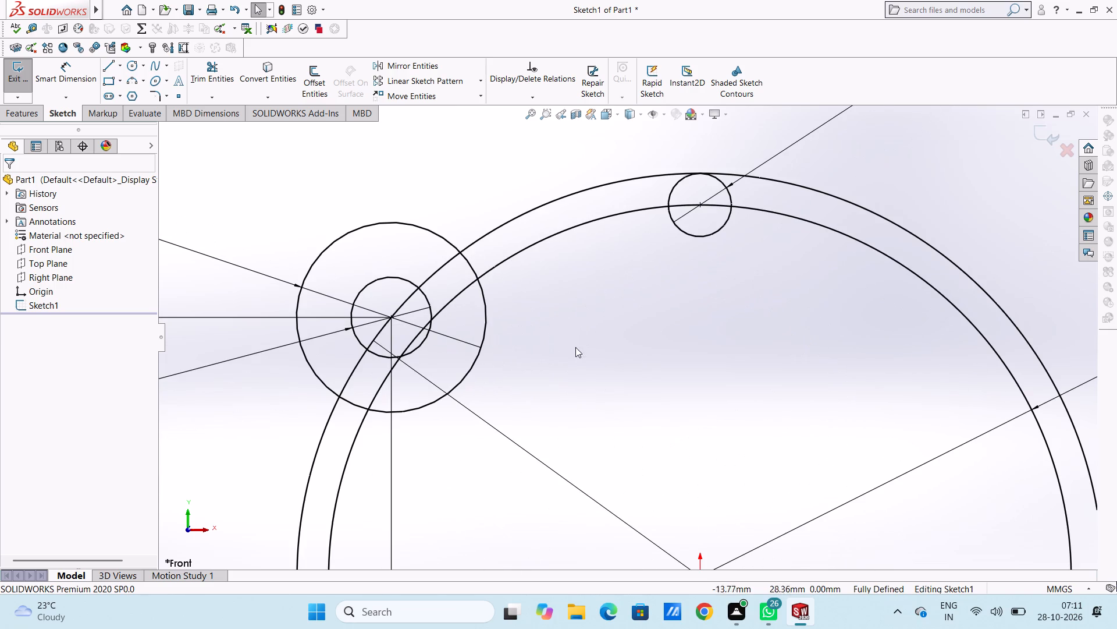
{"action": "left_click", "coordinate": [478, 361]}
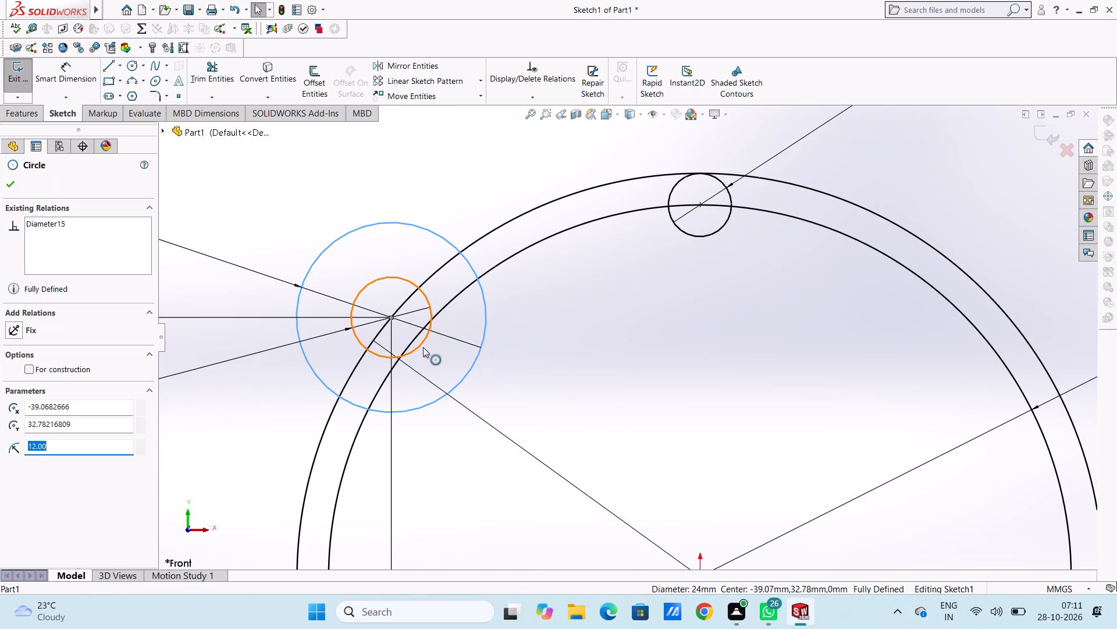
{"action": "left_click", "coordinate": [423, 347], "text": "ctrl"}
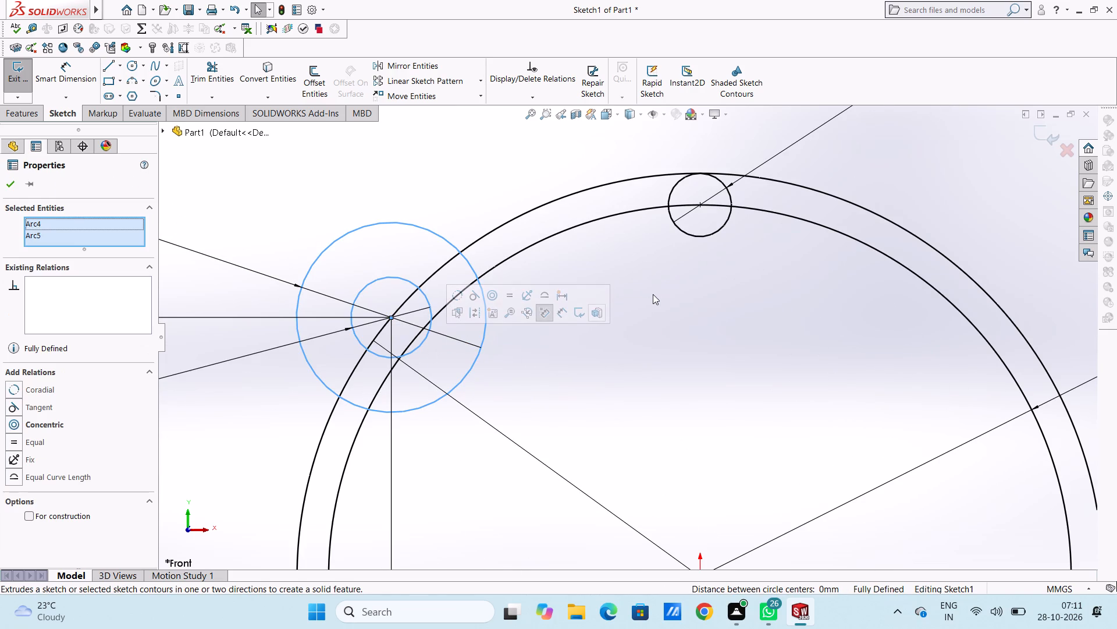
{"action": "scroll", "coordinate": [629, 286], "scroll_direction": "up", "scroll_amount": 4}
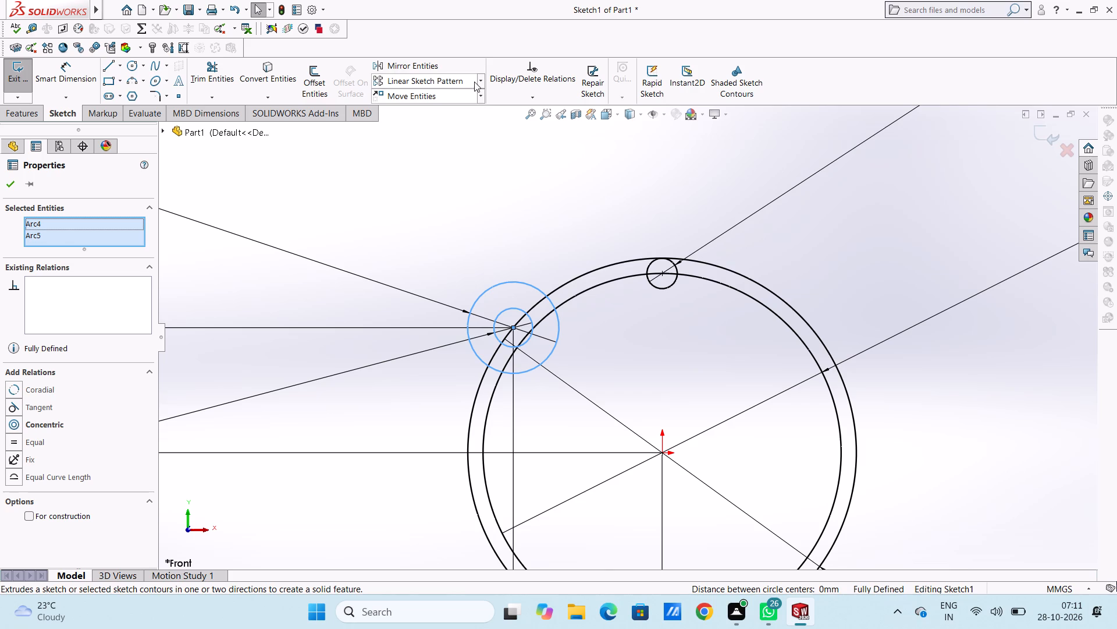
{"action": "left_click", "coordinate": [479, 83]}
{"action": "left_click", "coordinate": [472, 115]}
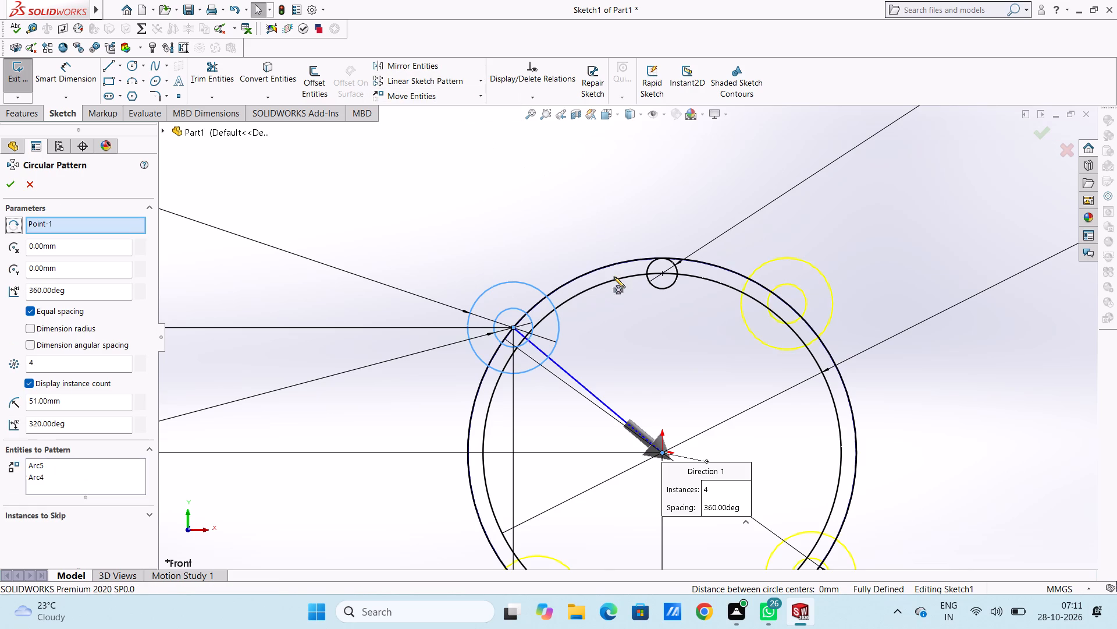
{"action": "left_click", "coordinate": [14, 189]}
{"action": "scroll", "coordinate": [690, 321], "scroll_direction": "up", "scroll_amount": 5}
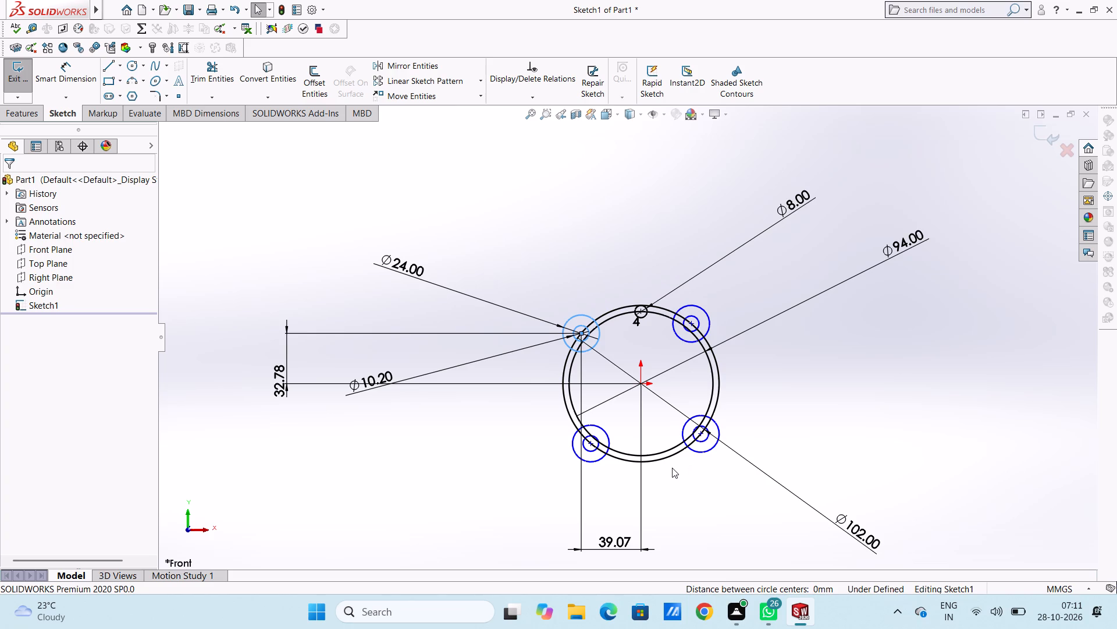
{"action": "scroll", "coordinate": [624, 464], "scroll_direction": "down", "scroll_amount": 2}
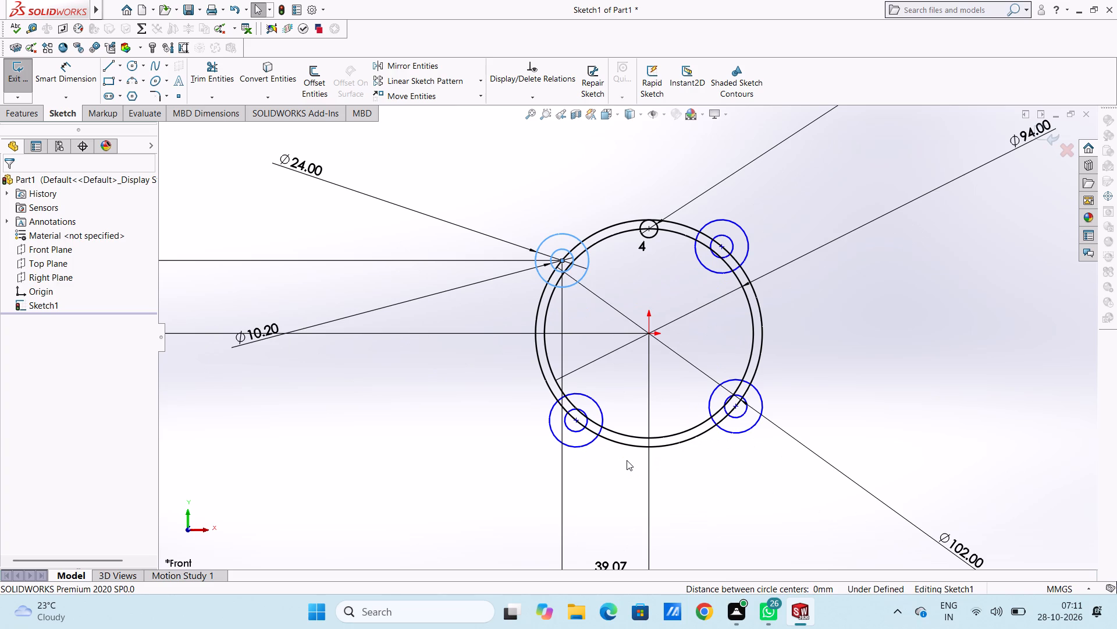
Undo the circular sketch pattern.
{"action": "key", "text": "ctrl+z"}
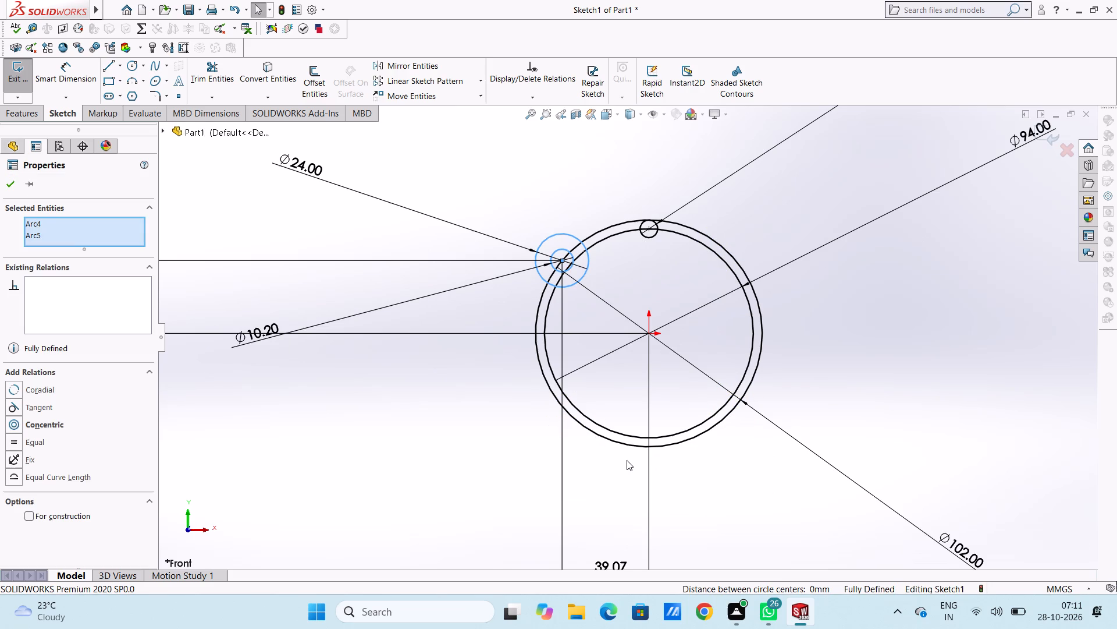
Set up a circular pattern of the 24 mm and 10.2 mm circles with 4 instances, dimensioned 50° angular spacing and 50 mm radius.
{"action": "left_click", "coordinate": [481, 80]}
{"action": "left_click", "coordinate": [485, 113]}
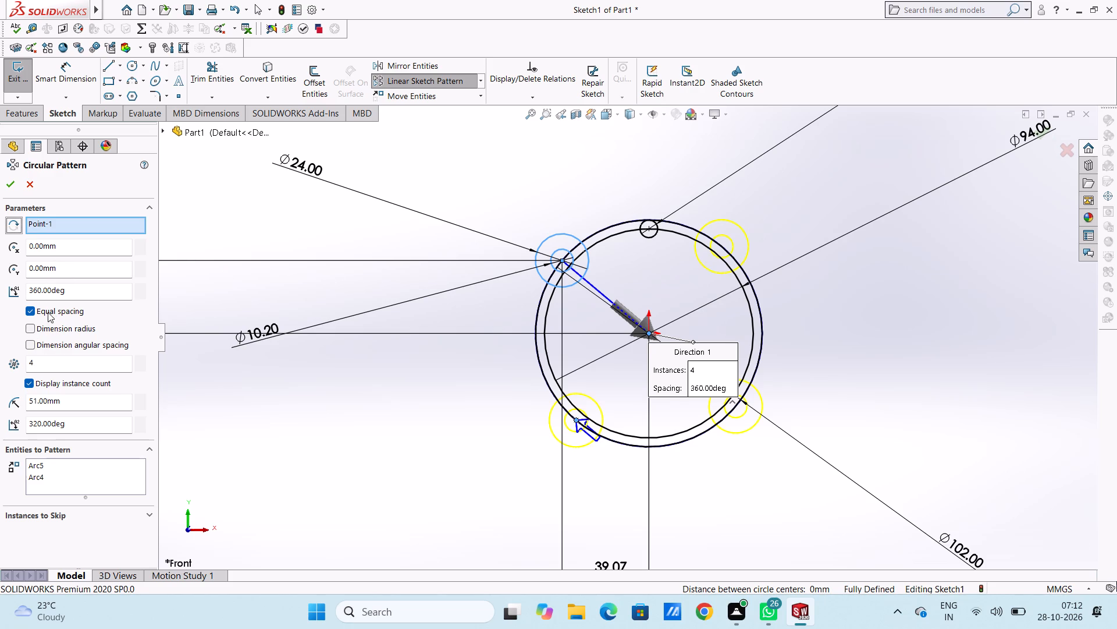
{"action": "left_click", "coordinate": [33, 345]}
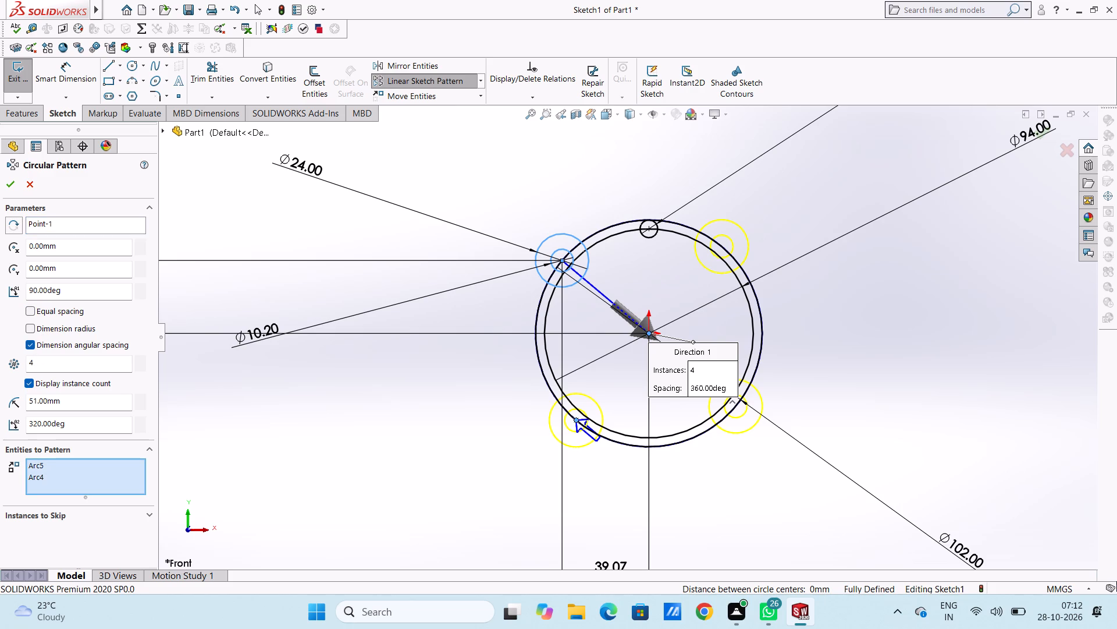
{"action": "double_click", "coordinate": [73, 400]}
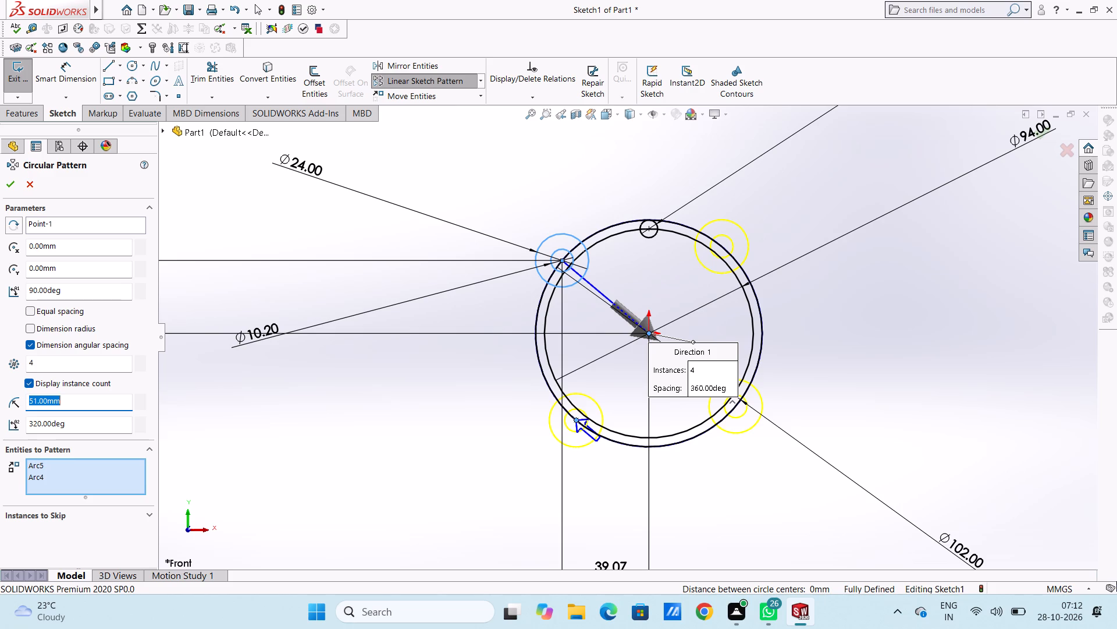
{"action": "type", "text": "50"}
{"action": "key", "text": "Return"}
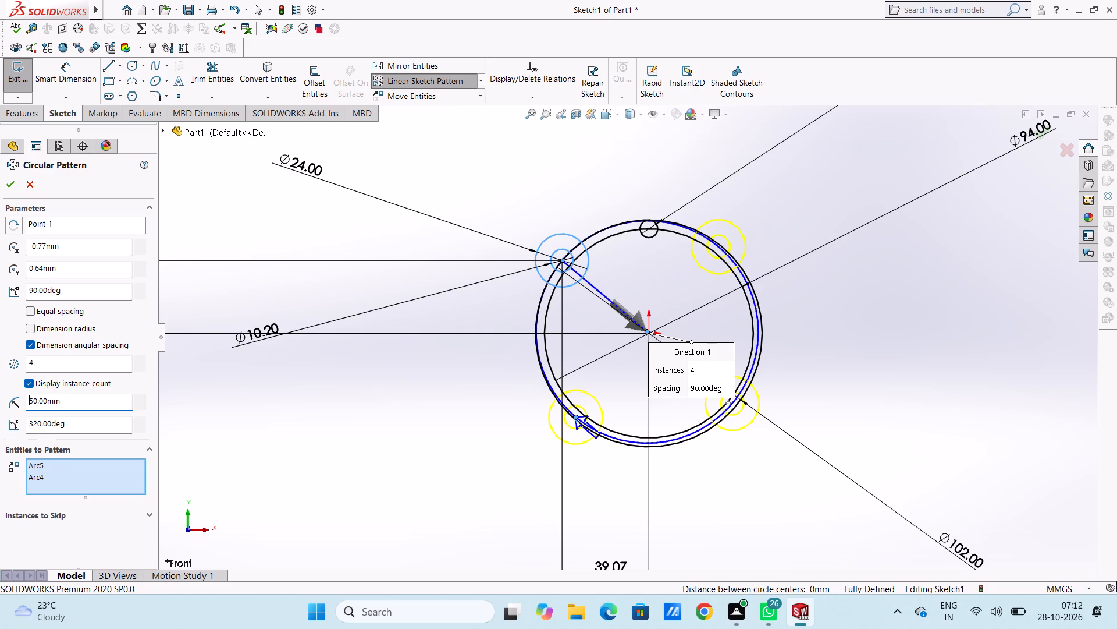
{"action": "double_click", "coordinate": [72, 294]}
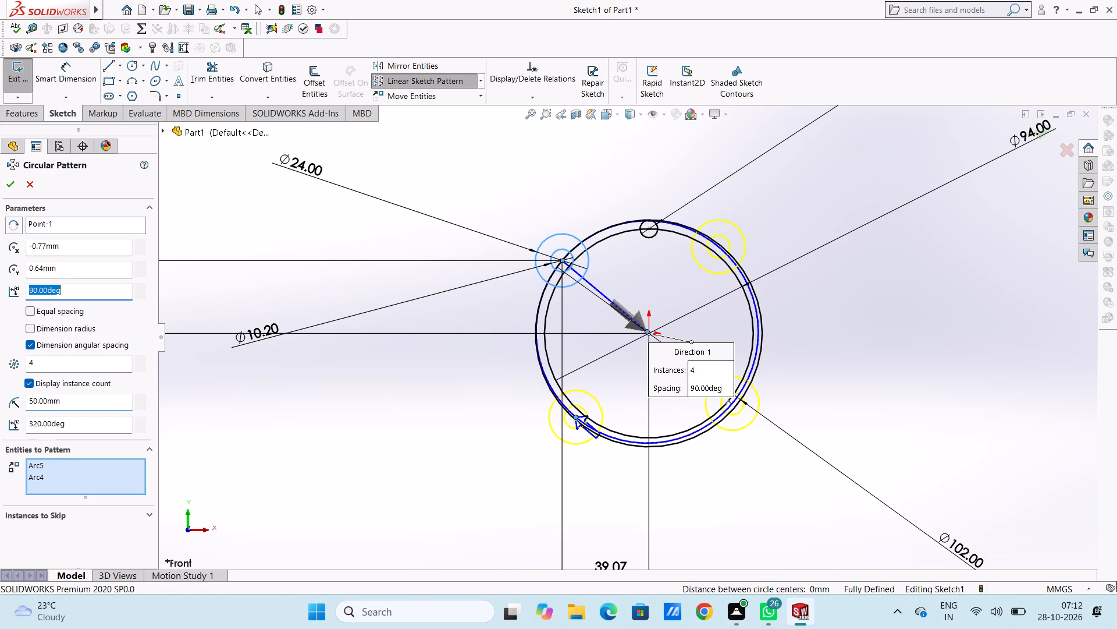
{"action": "type", "text": "50"}
{"action": "key", "text": "Return"}
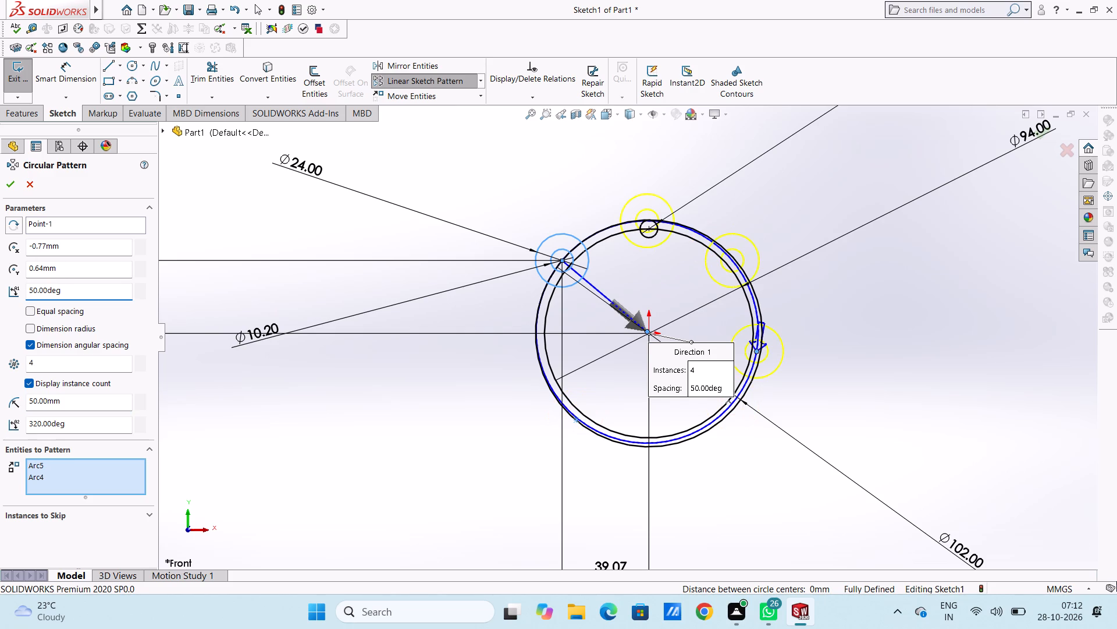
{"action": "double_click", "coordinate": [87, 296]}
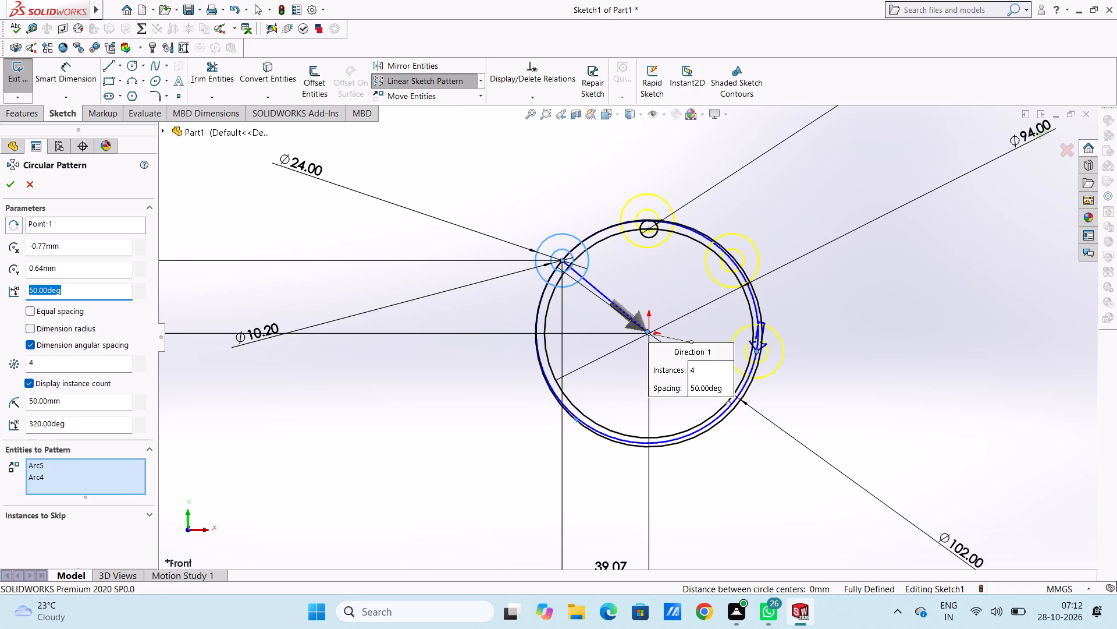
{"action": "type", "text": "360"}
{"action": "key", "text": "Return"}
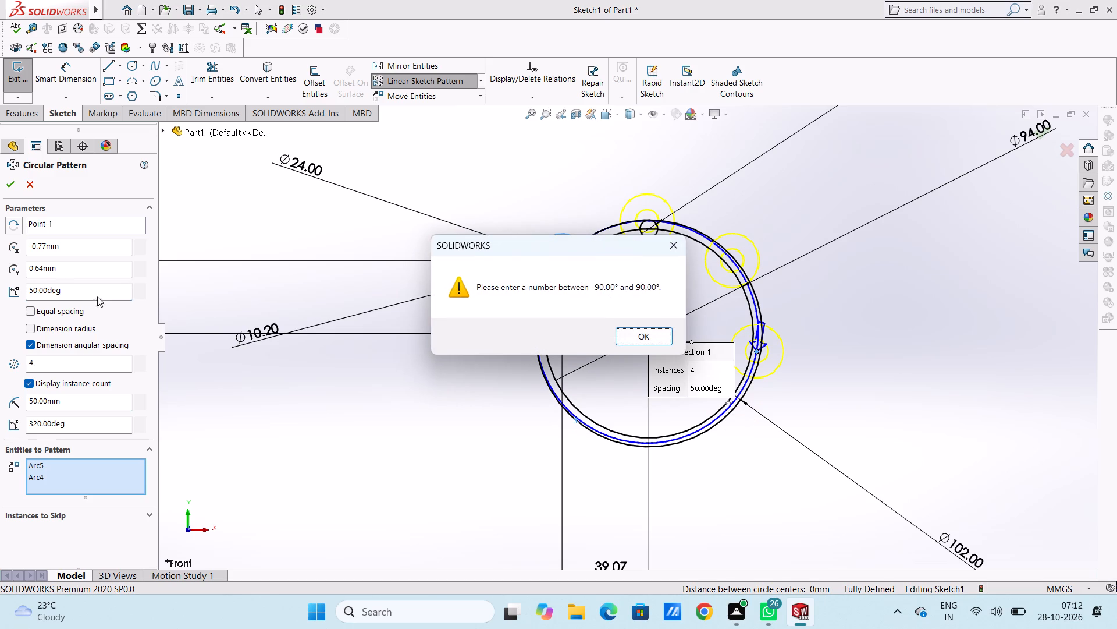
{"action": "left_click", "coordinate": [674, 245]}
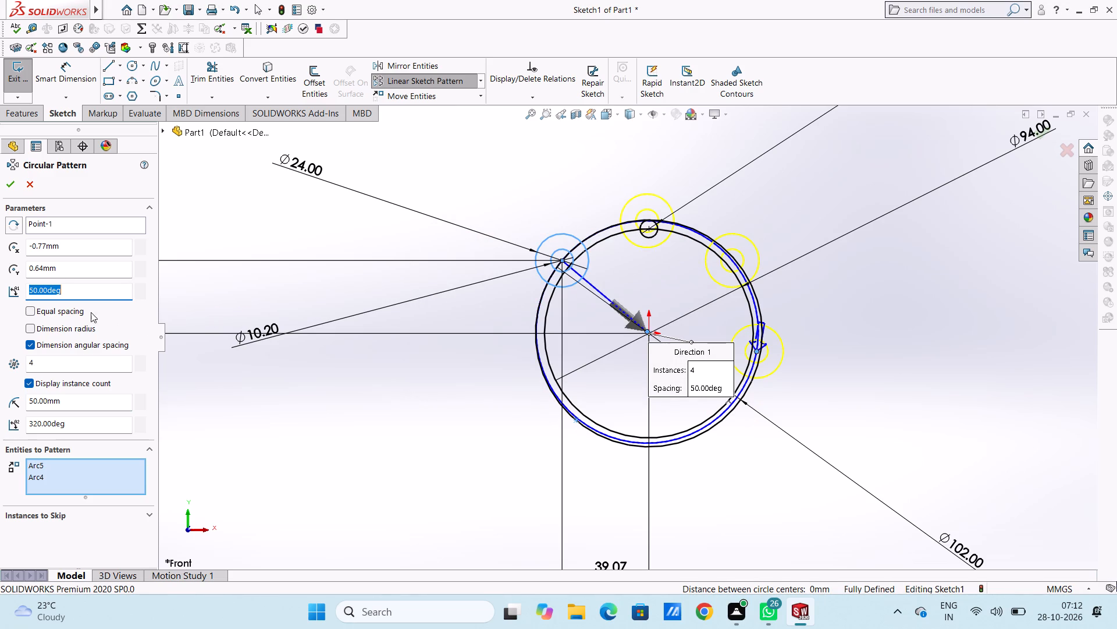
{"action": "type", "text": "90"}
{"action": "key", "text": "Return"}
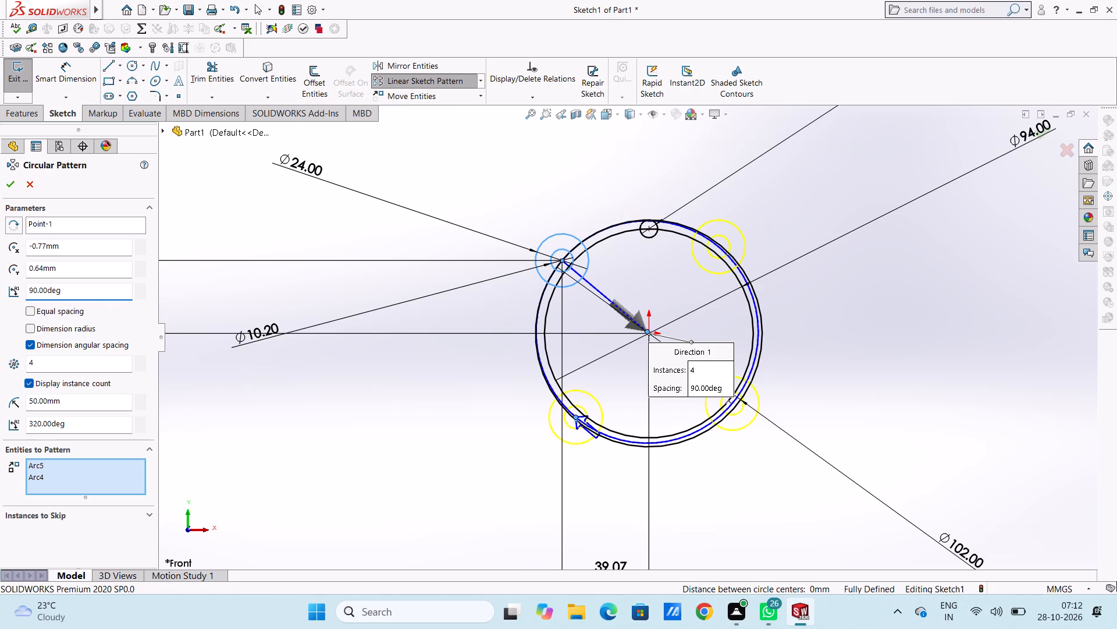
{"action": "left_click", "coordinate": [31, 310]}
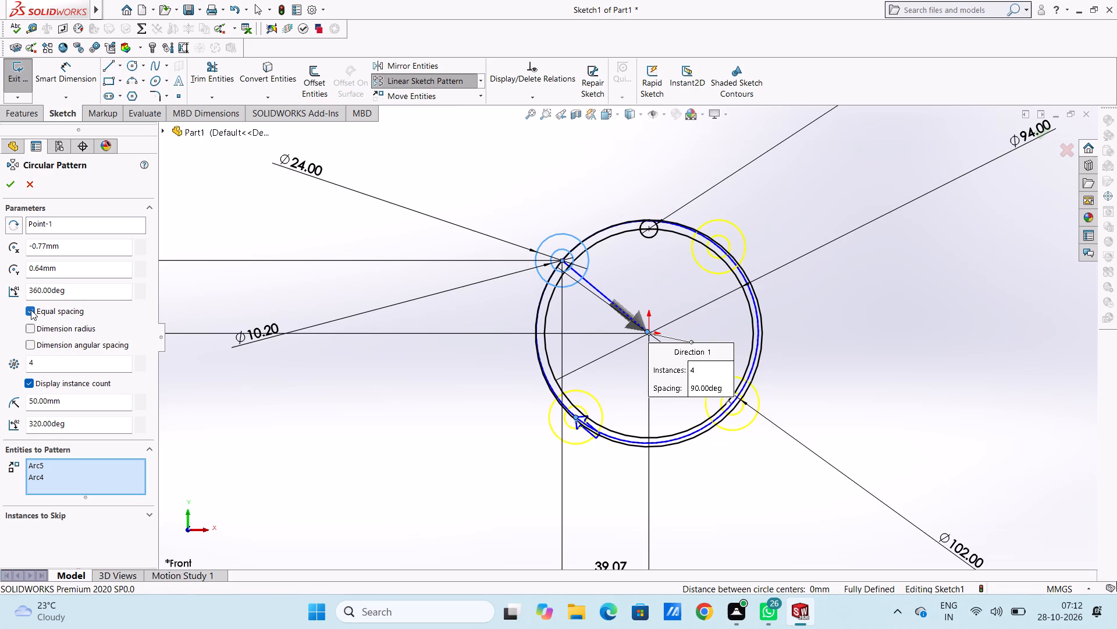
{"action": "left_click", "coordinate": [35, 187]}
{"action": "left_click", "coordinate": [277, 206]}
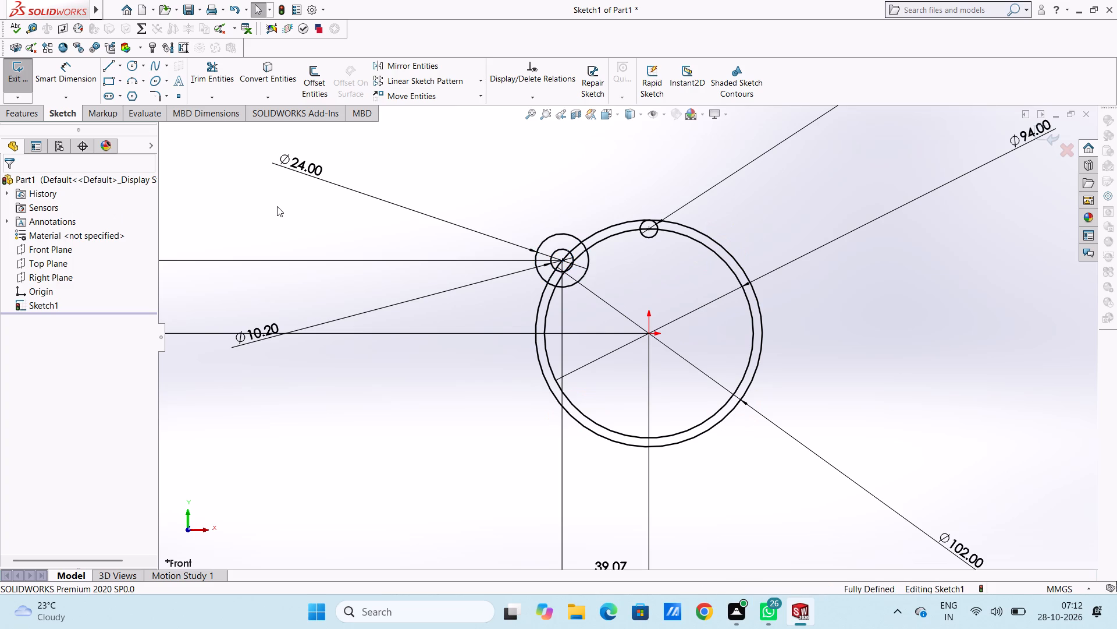
Sketch a line about 64 mm long from the origin, running up and to the right past the ring.
{"action": "scroll", "coordinate": [787, 178], "scroll_direction": "down", "scroll_amount": 1}
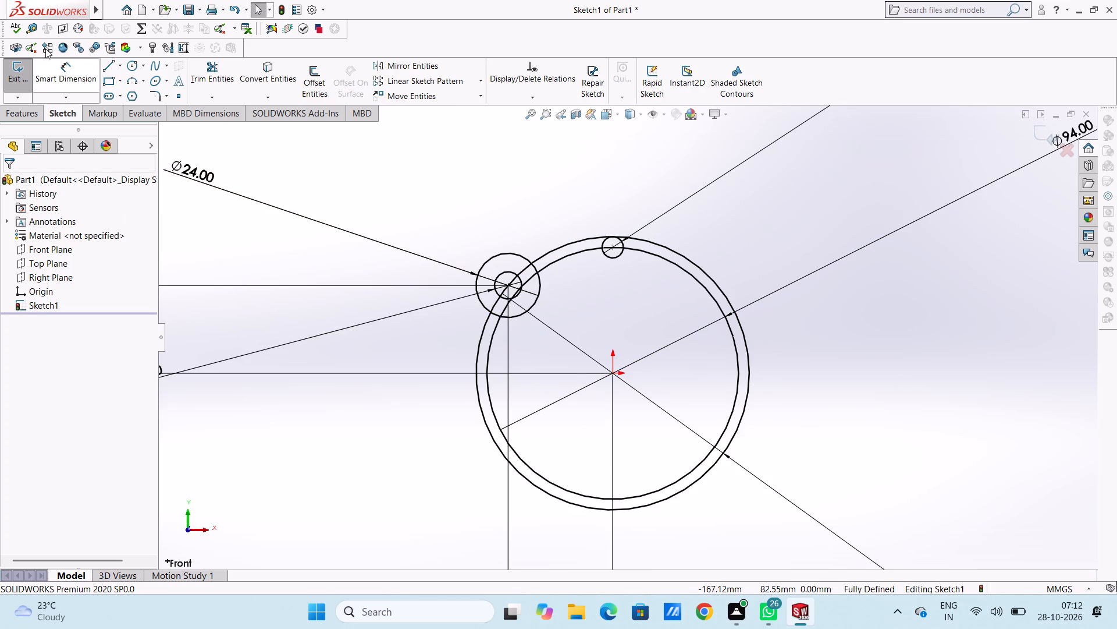
{"action": "left_click", "coordinate": [112, 70]}
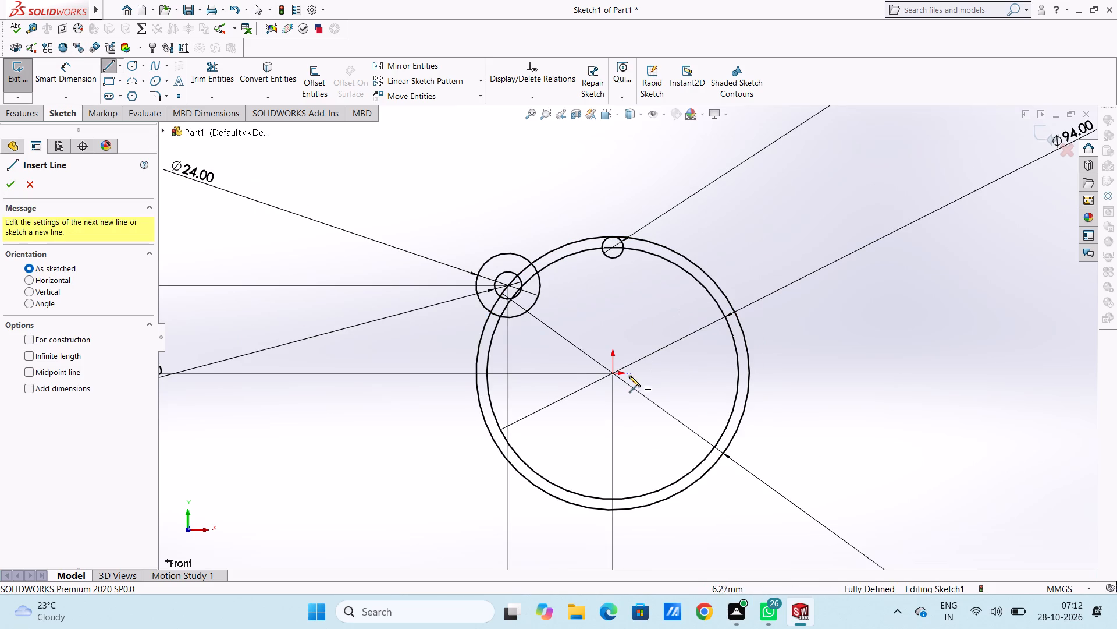
{"action": "left_click", "coordinate": [612, 373]}
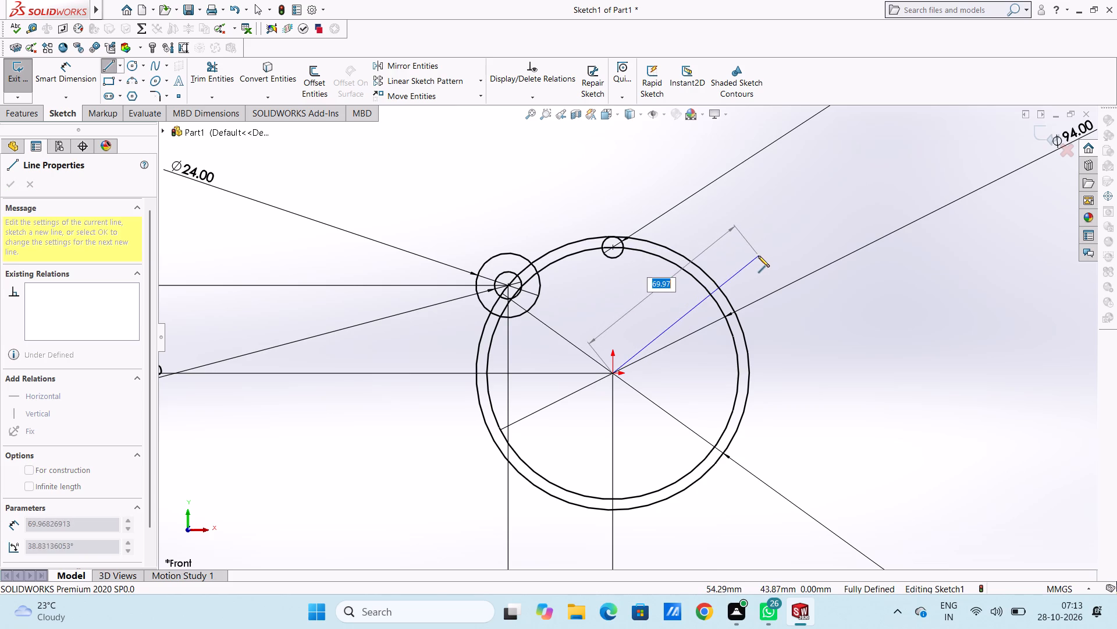
{"action": "left_click", "coordinate": [741, 260]}
{"action": "right_click", "coordinate": [859, 200]}
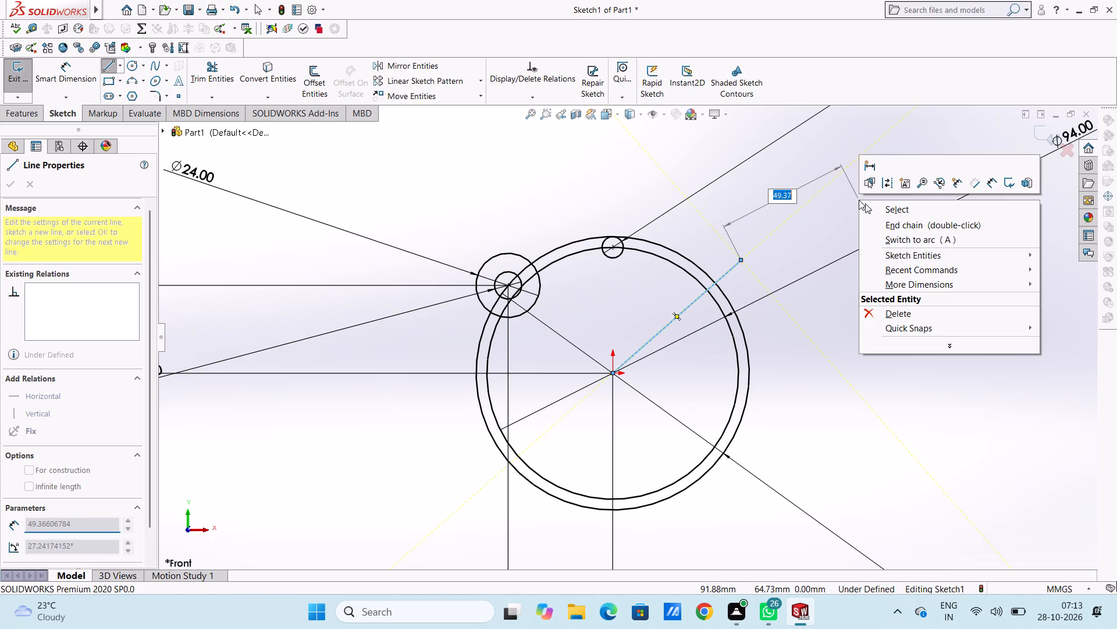
{"action": "left_click", "coordinate": [881, 209]}
{"action": "left_click", "coordinate": [819, 244]}
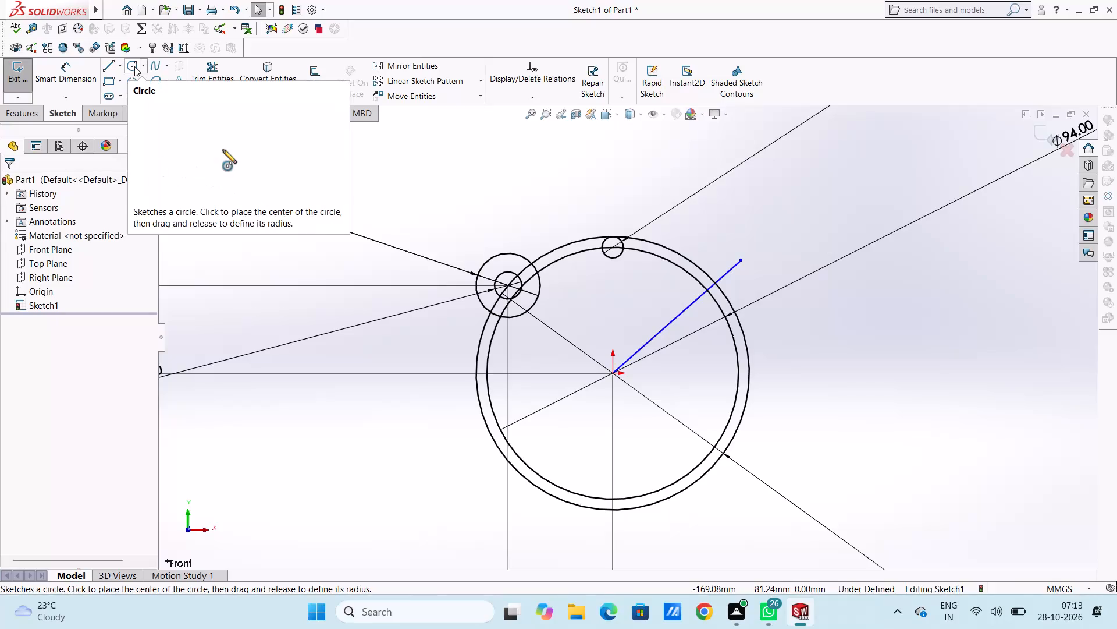
Sketch a second line from the origin past the ring's lower-left side, about 52° from the downward vertical.
{"action": "scroll", "coordinate": [556, 359], "scroll_direction": "up", "scroll_amount": 4}
{"action": "scroll", "coordinate": [656, 427], "scroll_direction": "down", "scroll_amount": 2}
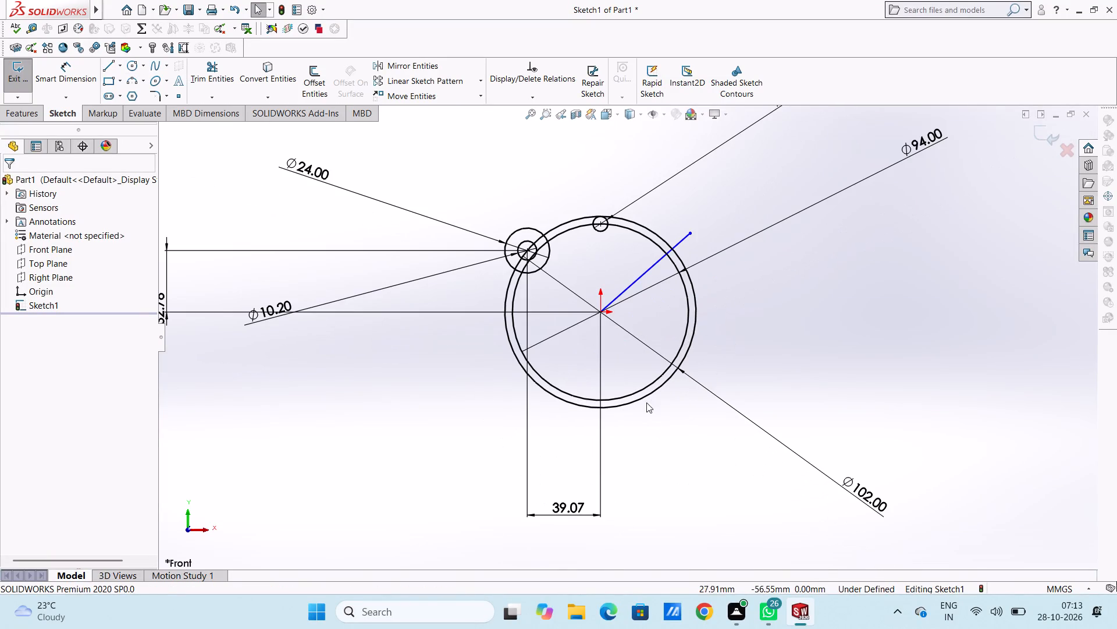
{"action": "left_click", "coordinate": [108, 70]}
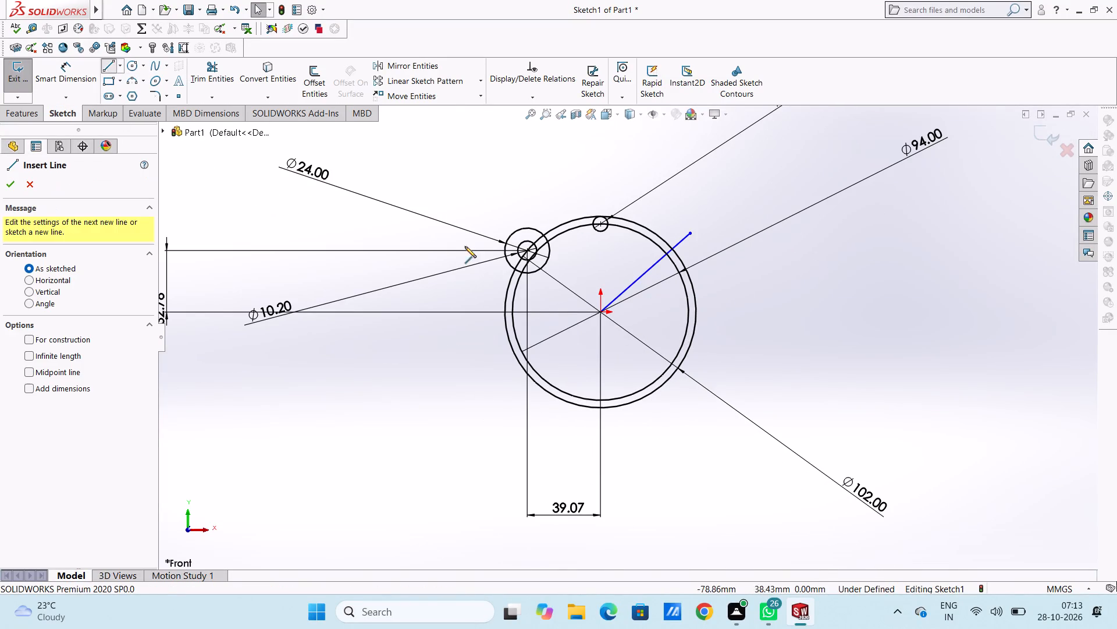
{"action": "left_click", "coordinate": [602, 309]}
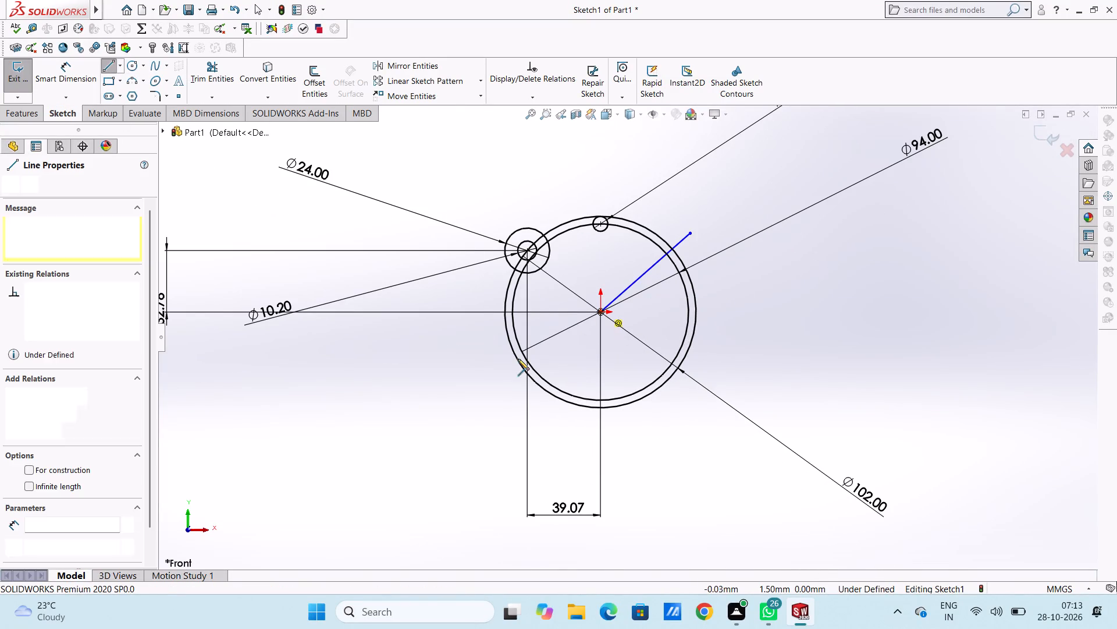
{"action": "left_click", "coordinate": [488, 401]}
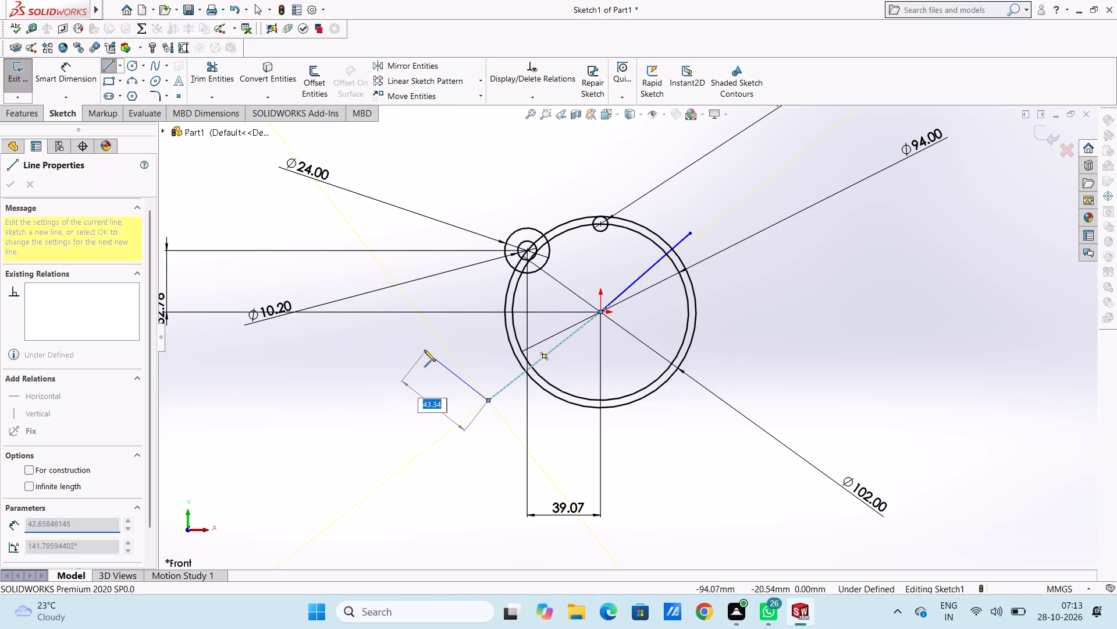
{"action": "right_click", "coordinate": [424, 349]}
{"action": "left_click", "coordinate": [435, 358]}
{"action": "left_click", "coordinate": [419, 354]}
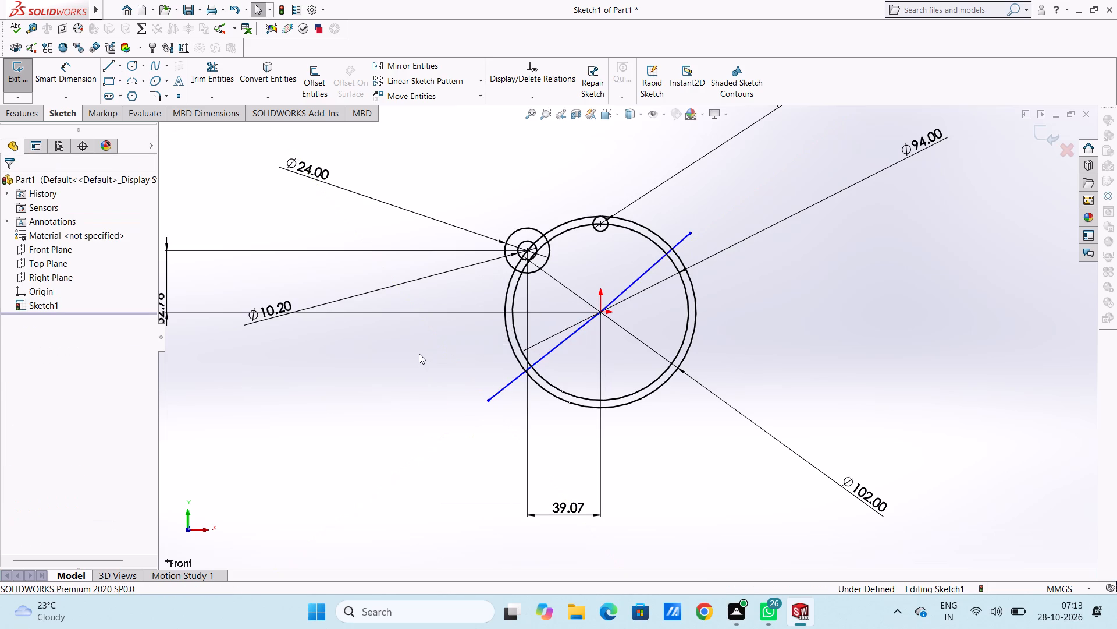
Sketch a third line about 72 mm long from the origin past the ring's lower-right side.
{"action": "left_click", "coordinate": [111, 72]}
{"action": "left_click", "coordinate": [599, 311]}
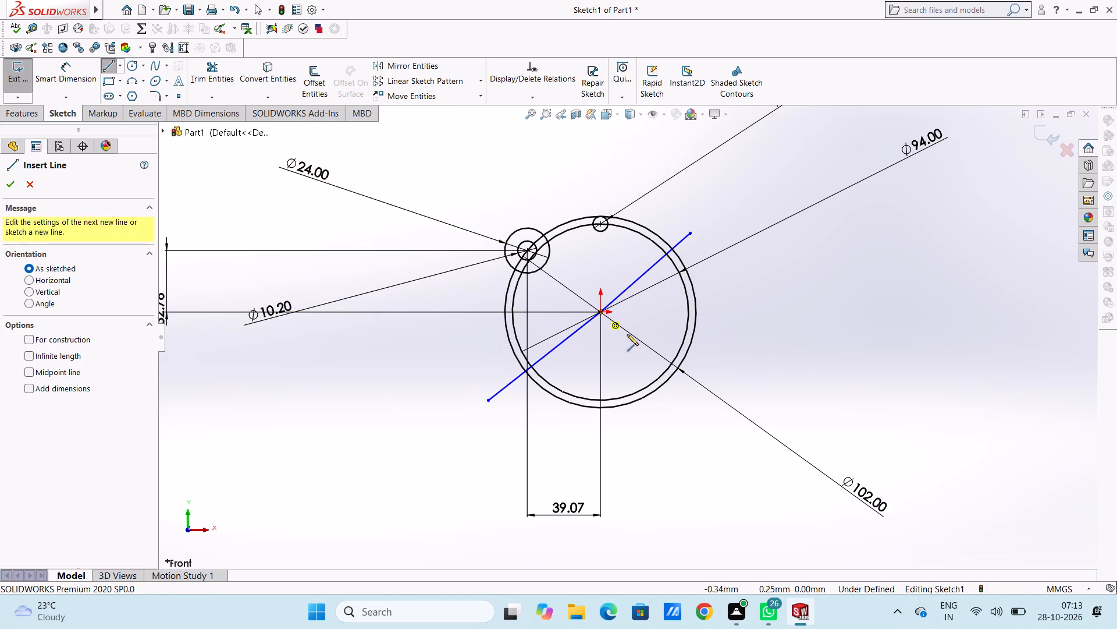
{"action": "left_click", "coordinate": [702, 398]}
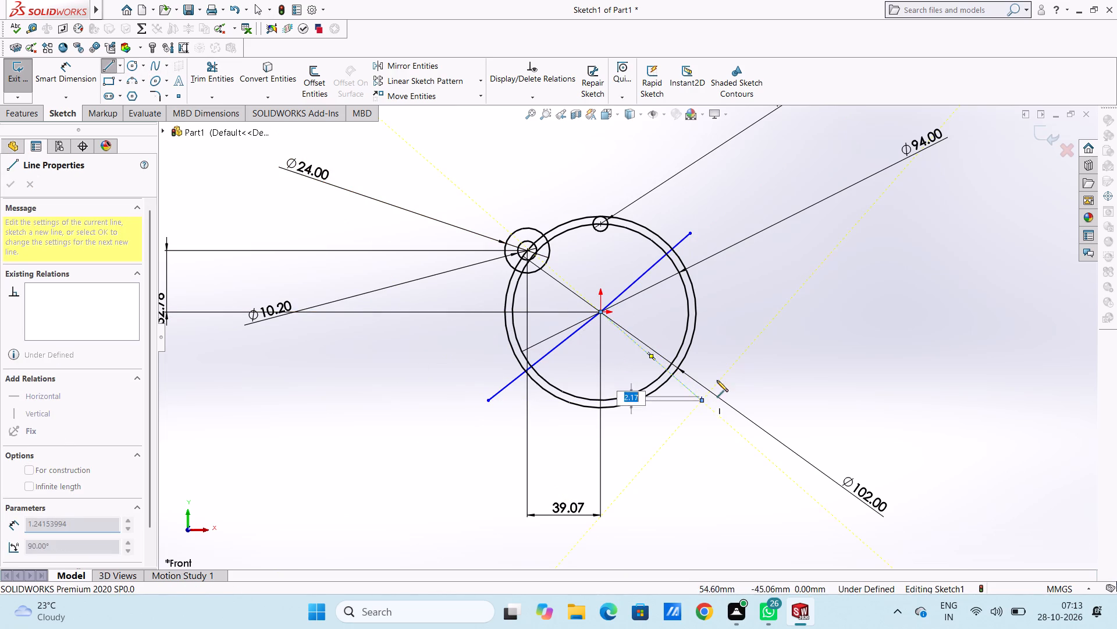
{"action": "right_click", "coordinate": [834, 298]}
{"action": "left_click", "coordinate": [852, 305]}
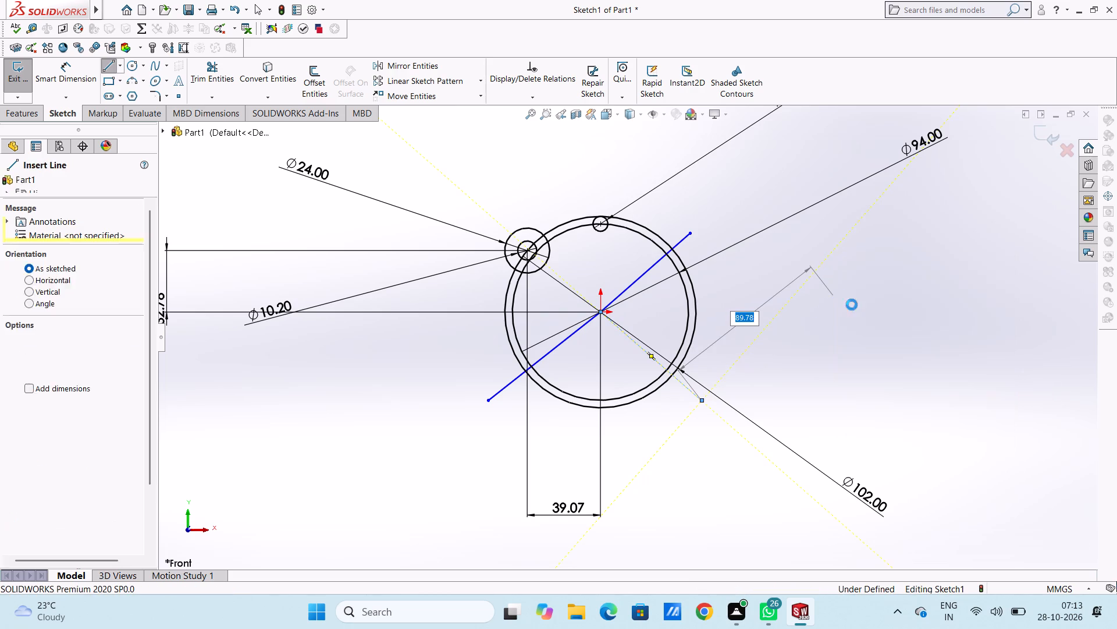
Dimension the lower-left line at 50° from the downward vertical through the origin.
{"action": "left_click", "coordinate": [86, 72]}
{"action": "left_click", "coordinate": [554, 349]}
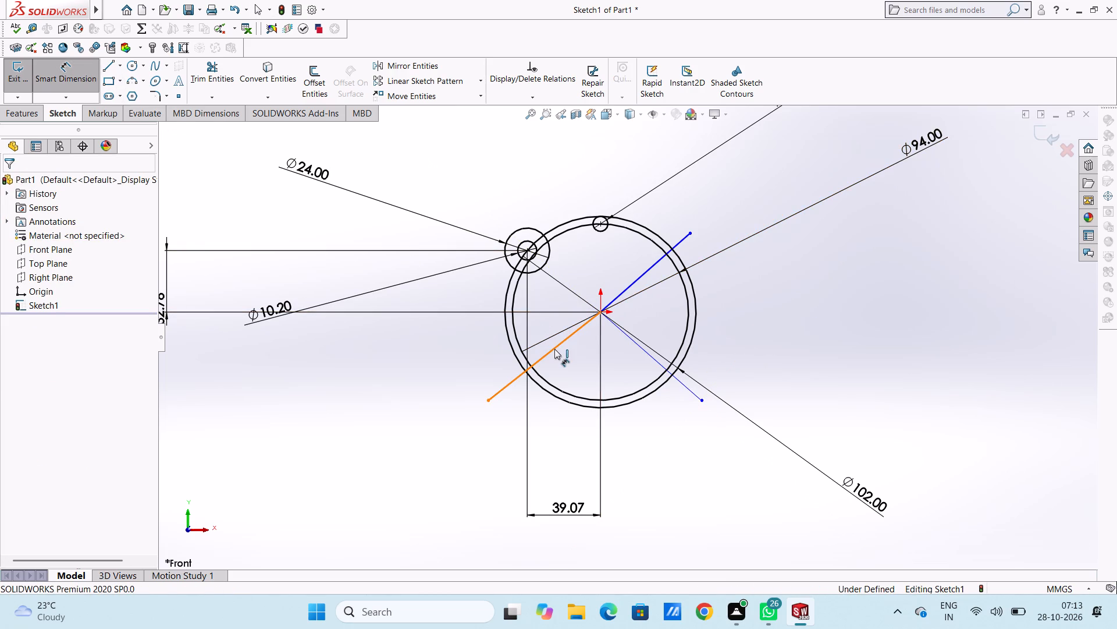
{"action": "left_click", "coordinate": [602, 310]}
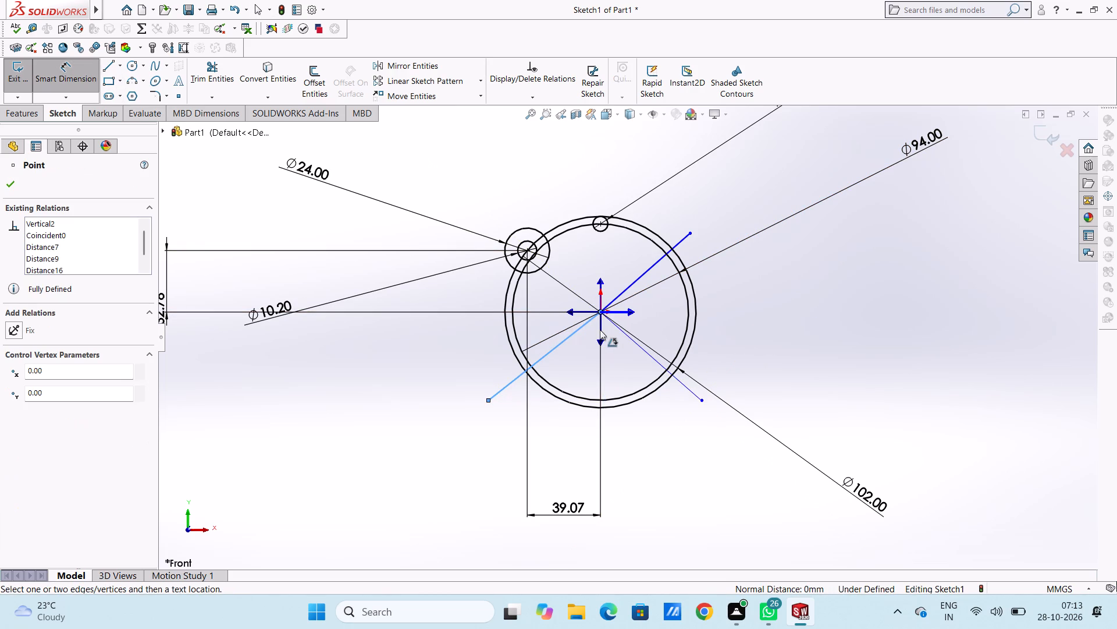
{"action": "left_click", "coordinate": [600, 337]}
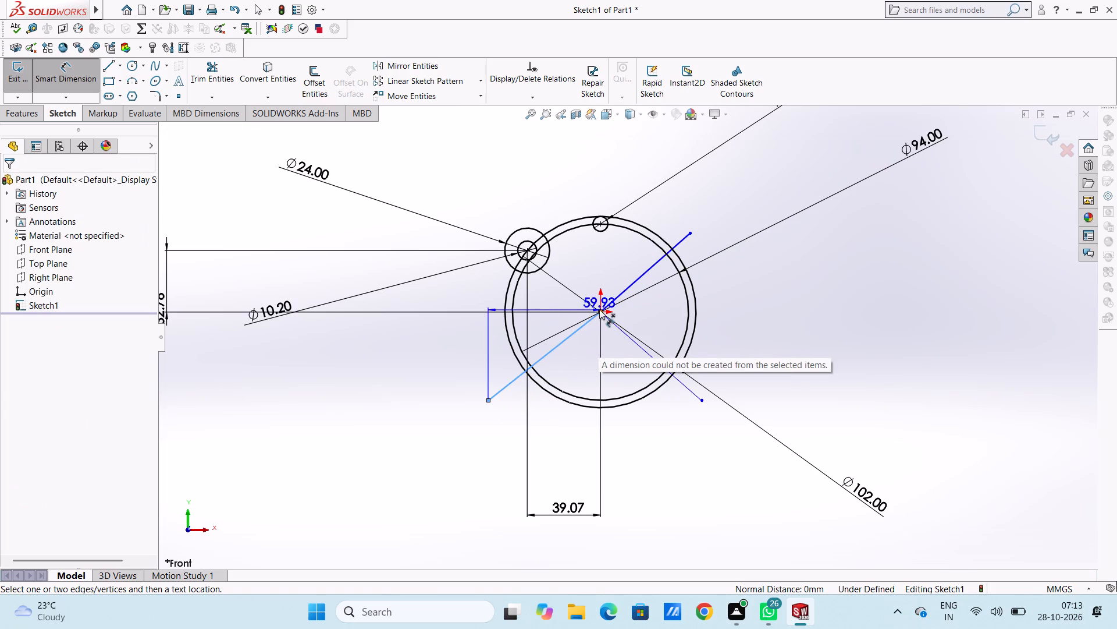
{"action": "left_click", "coordinate": [601, 313]}
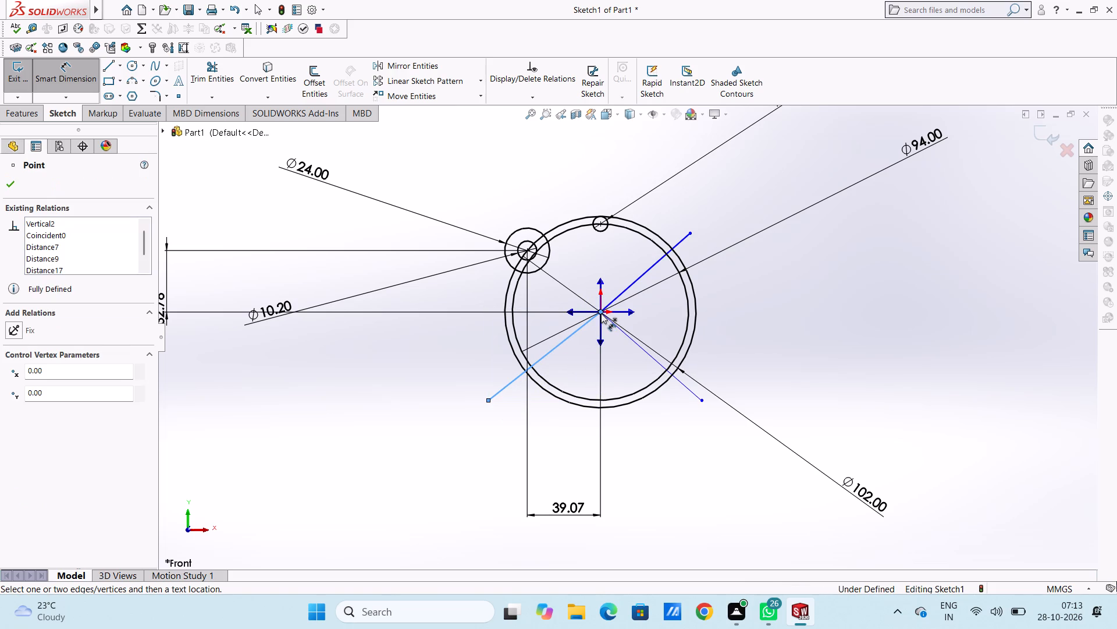
{"action": "left_click", "coordinate": [599, 343]}
{"action": "left_click", "coordinate": [539, 423]}
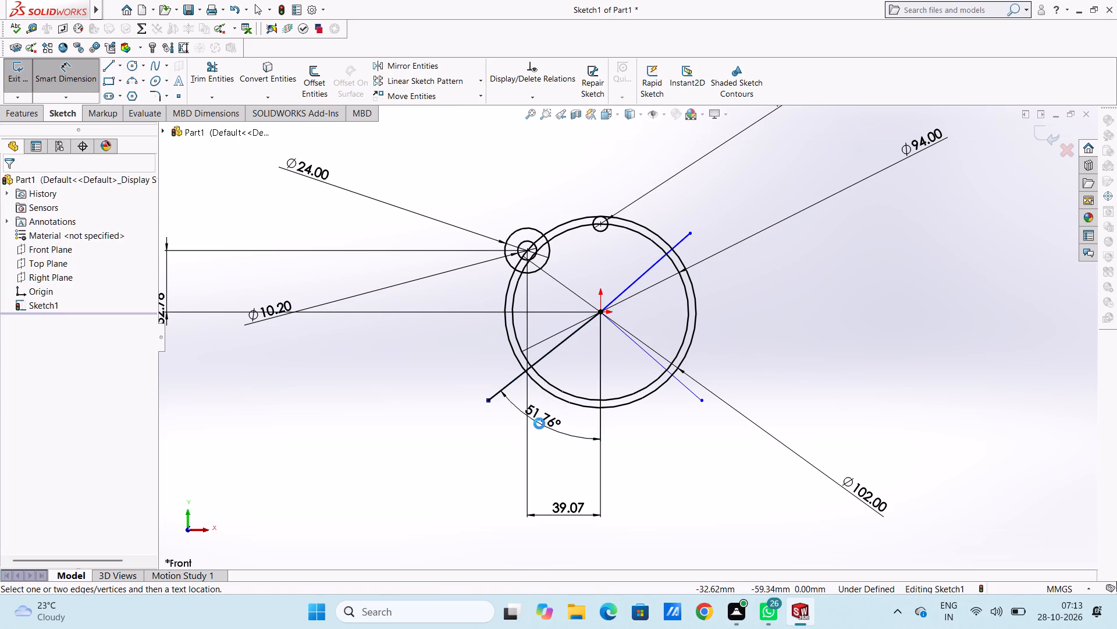
{"action": "type", "text": "50"}
{"action": "key", "text": "Return"}
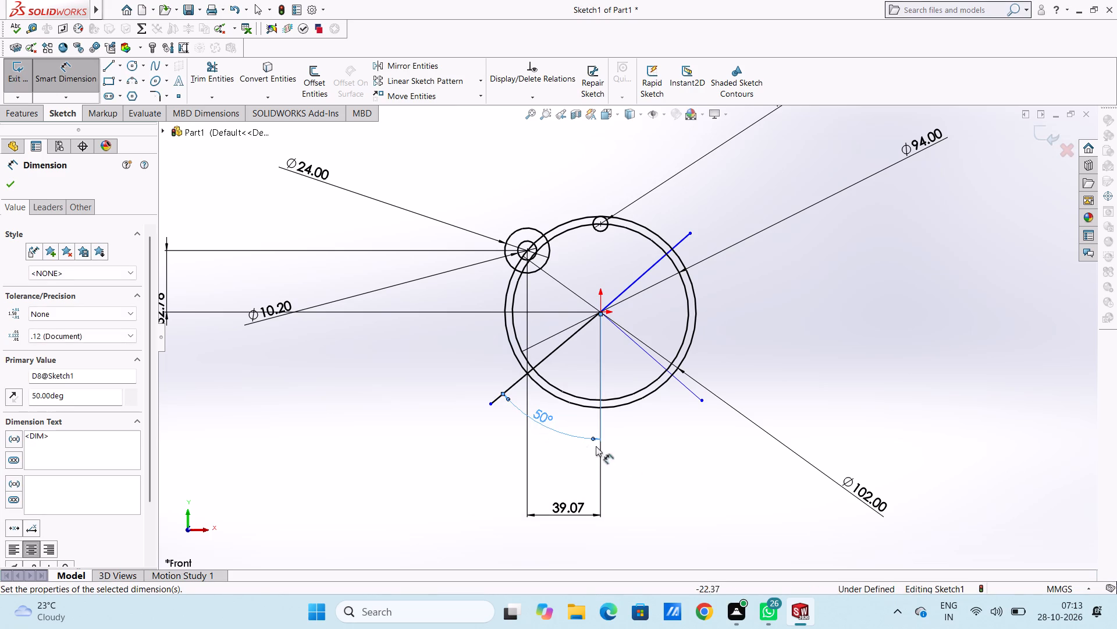
{"action": "left_click", "coordinate": [654, 465]}
Dimension the lower-right line at 50° from the downward vertical through the origin.
{"action": "left_click", "coordinate": [685, 386]}
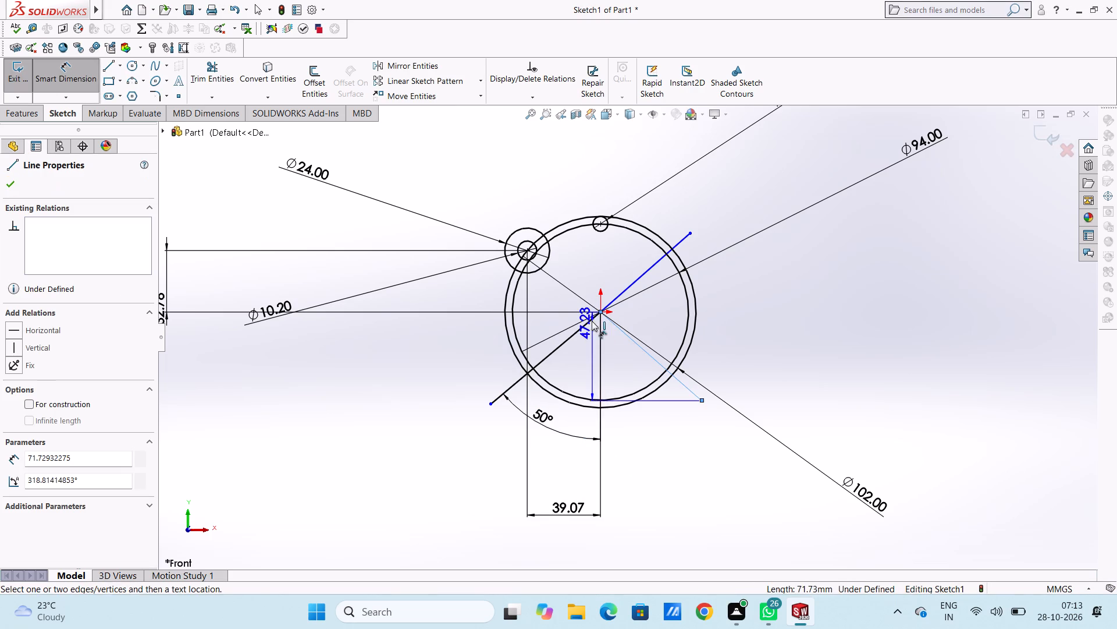
{"action": "left_click", "coordinate": [600, 312]}
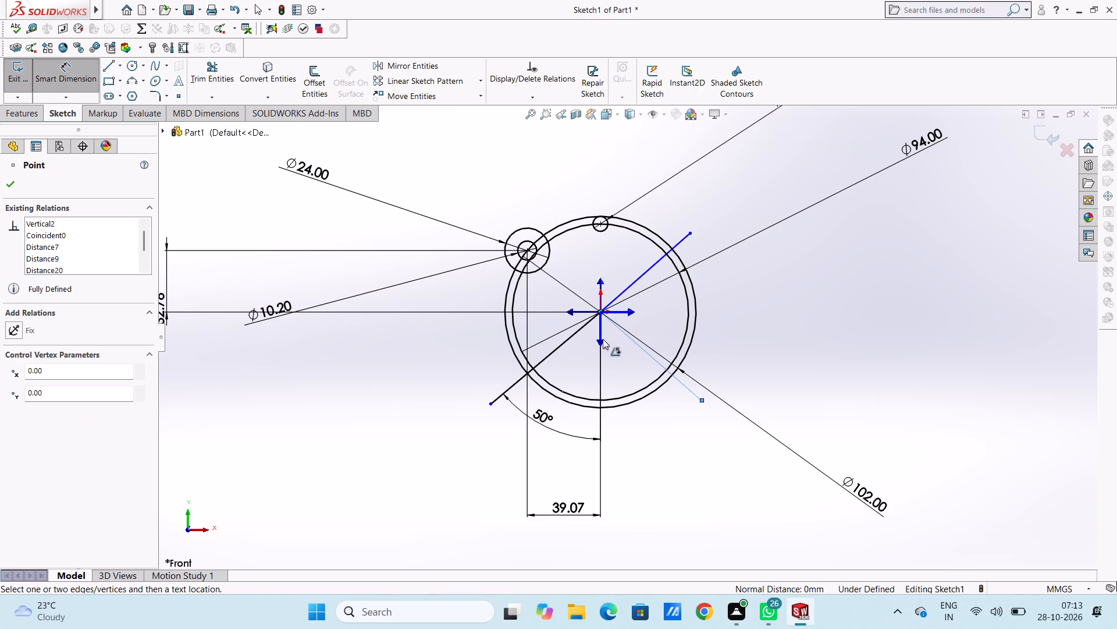
{"action": "left_click", "coordinate": [600, 341]}
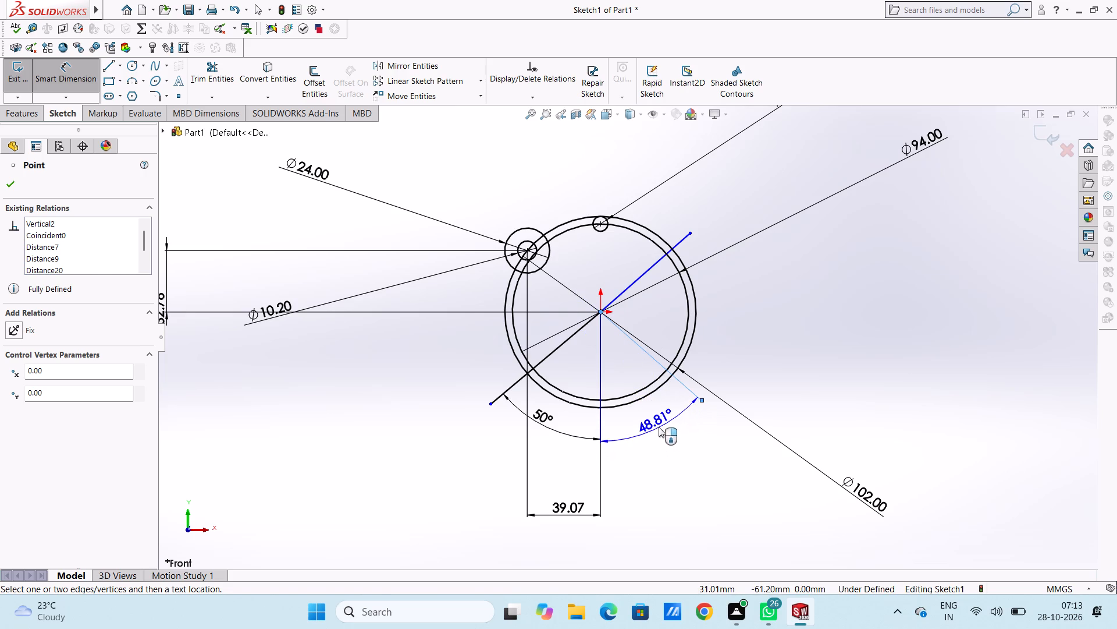
{"action": "left_click", "coordinate": [659, 426]}
{"action": "type", "text": "50"}
{"action": "key", "text": "Return"}
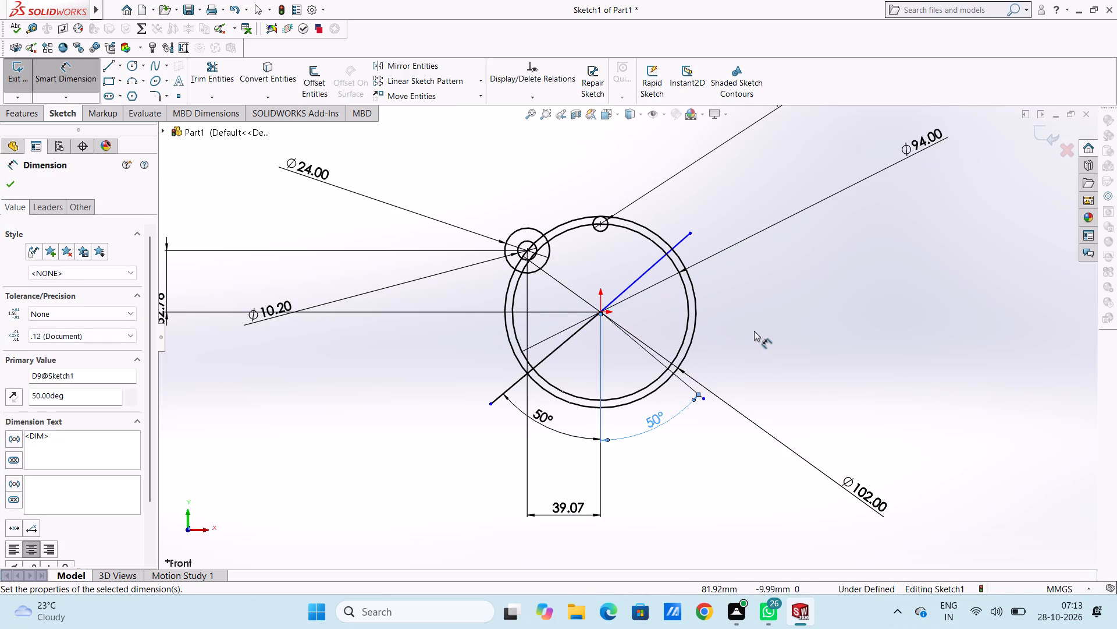
{"action": "left_click", "coordinate": [754, 330]}
Dimension the upper-right line at 50° from the upward vertical through the origin.
{"action": "scroll", "coordinate": [650, 256], "scroll_direction": "down", "scroll_amount": 4}
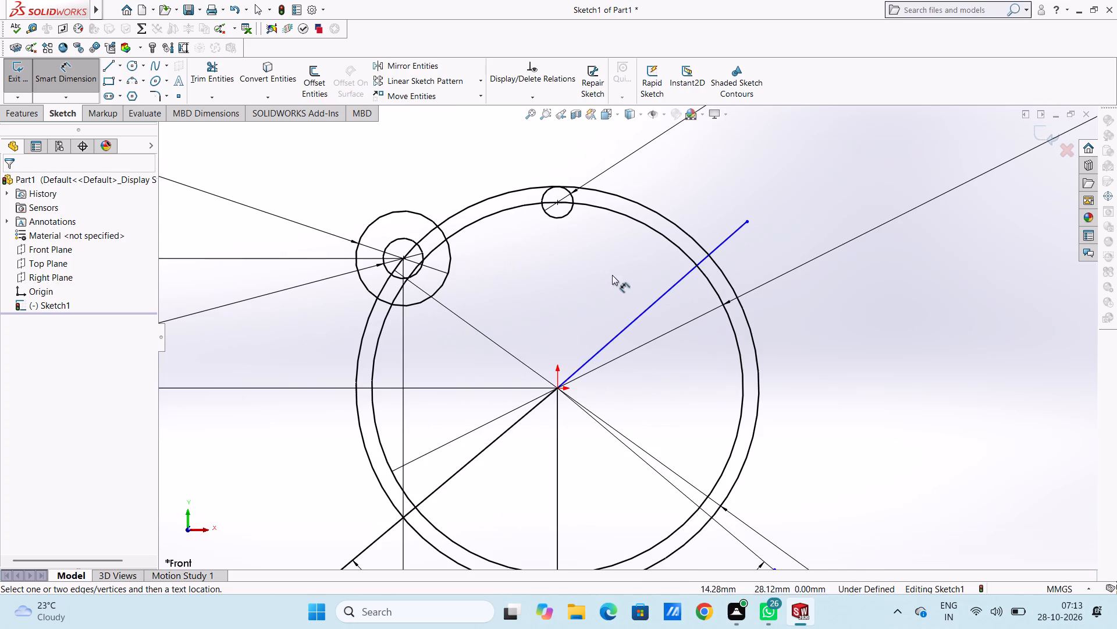
{"action": "left_click", "coordinate": [624, 327]}
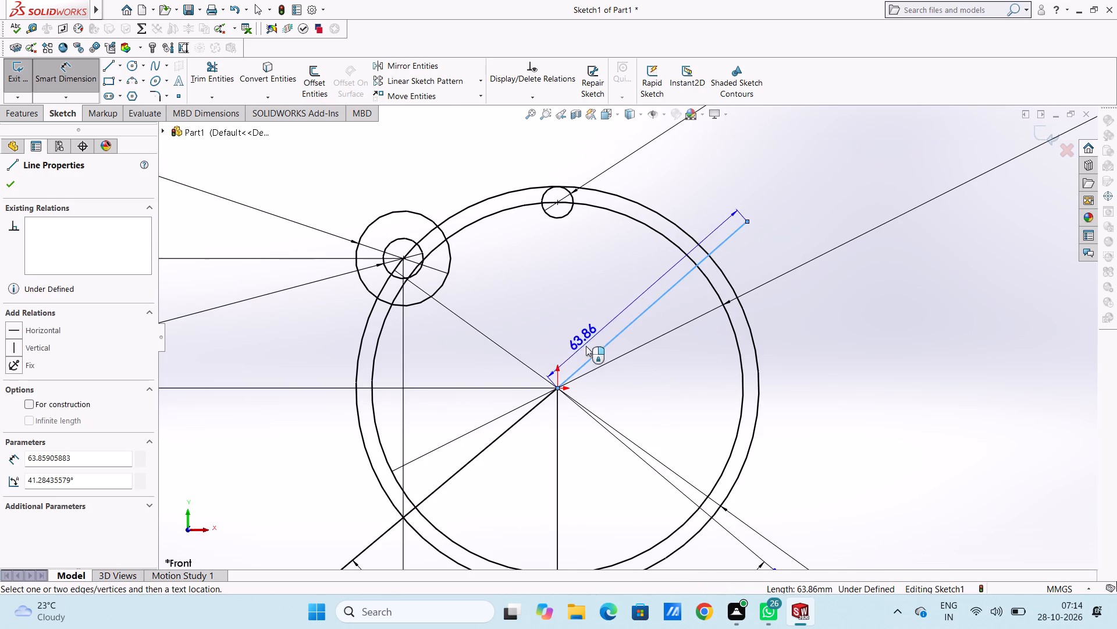
{"action": "left_click", "coordinate": [558, 388]}
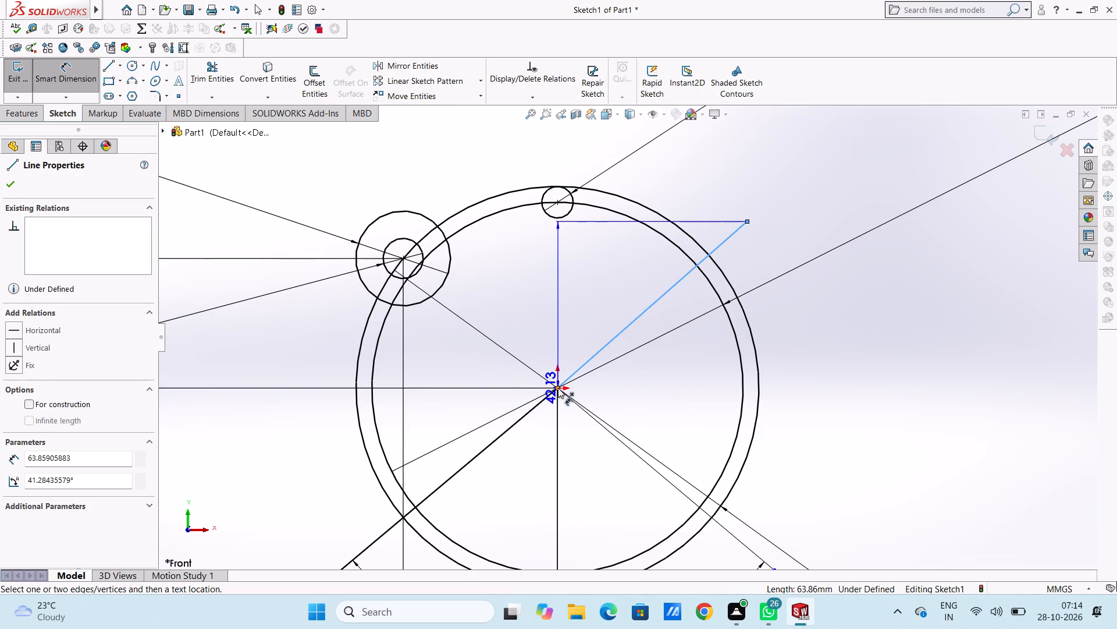
{"action": "left_click", "coordinate": [557, 356]}
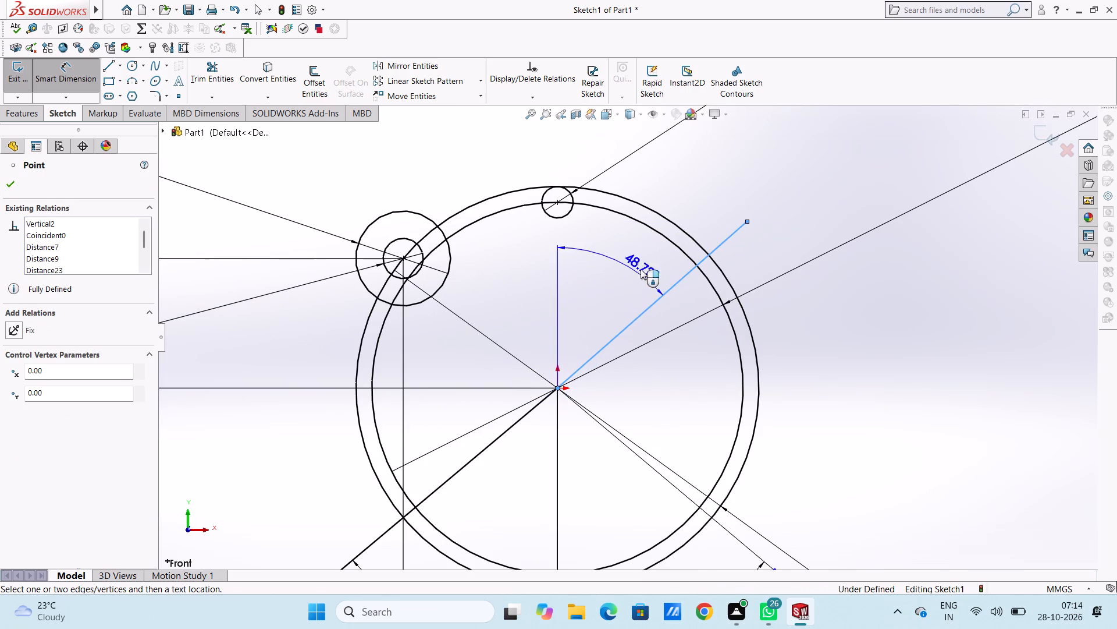
{"action": "scroll", "coordinate": [641, 268], "scroll_direction": "up", "scroll_amount": 4}
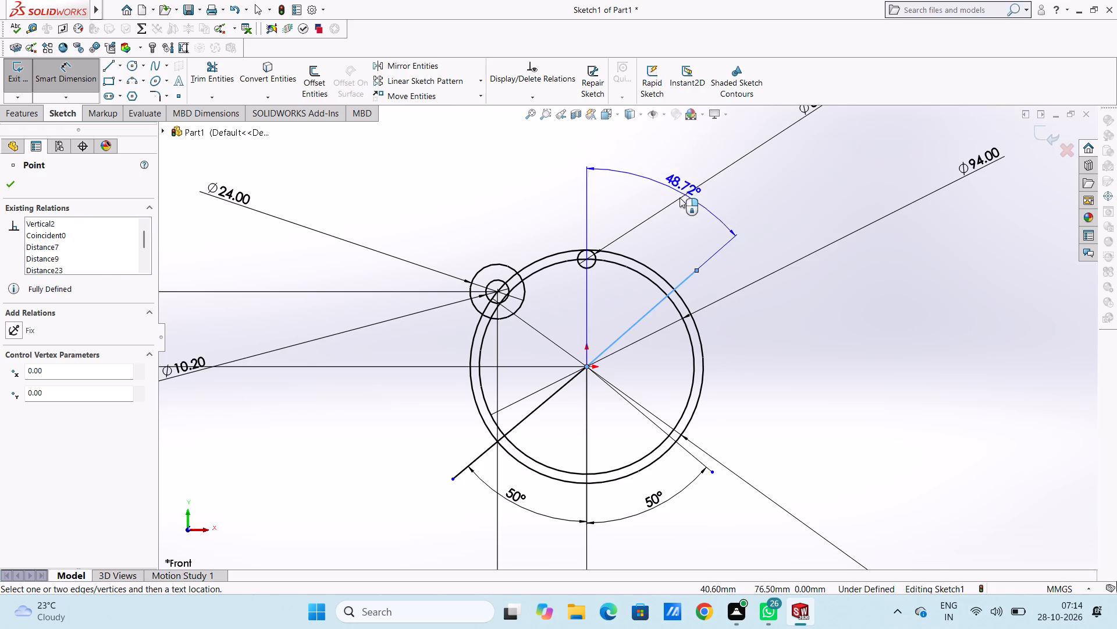
{"action": "left_click", "coordinate": [677, 215]}
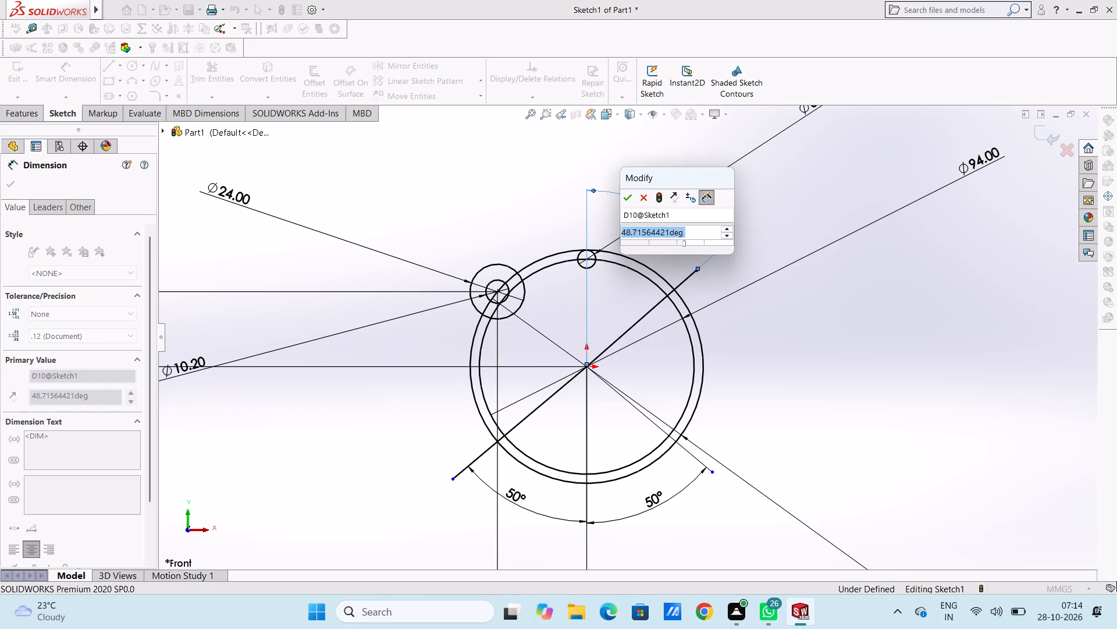
{"action": "type", "text": "50"}
{"action": "key", "text": "Return"}
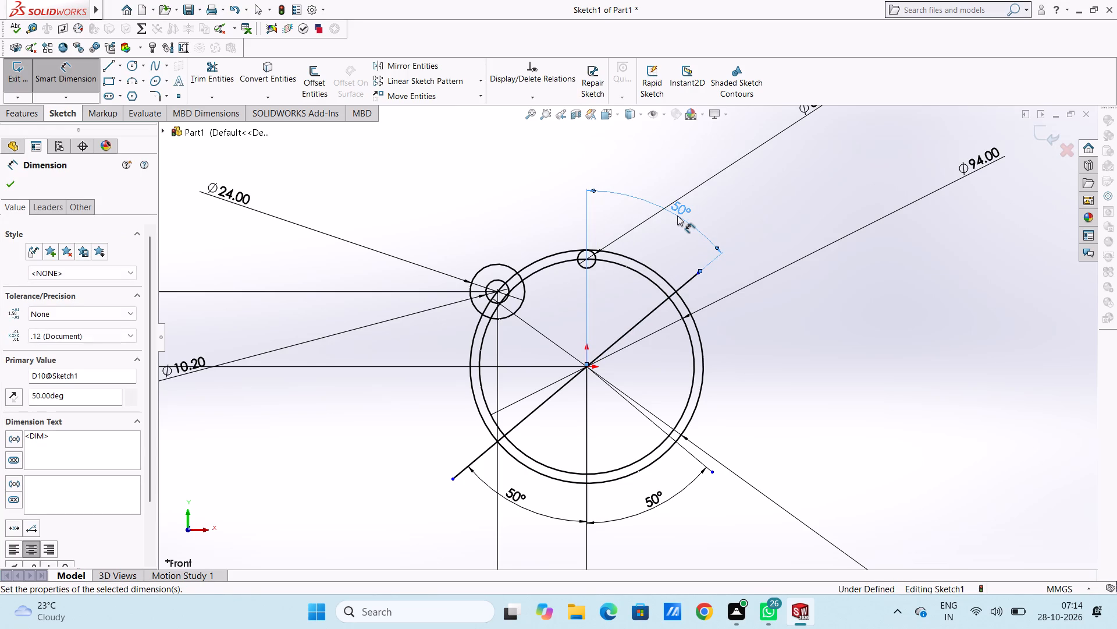
{"action": "left_click", "coordinate": [668, 242]}
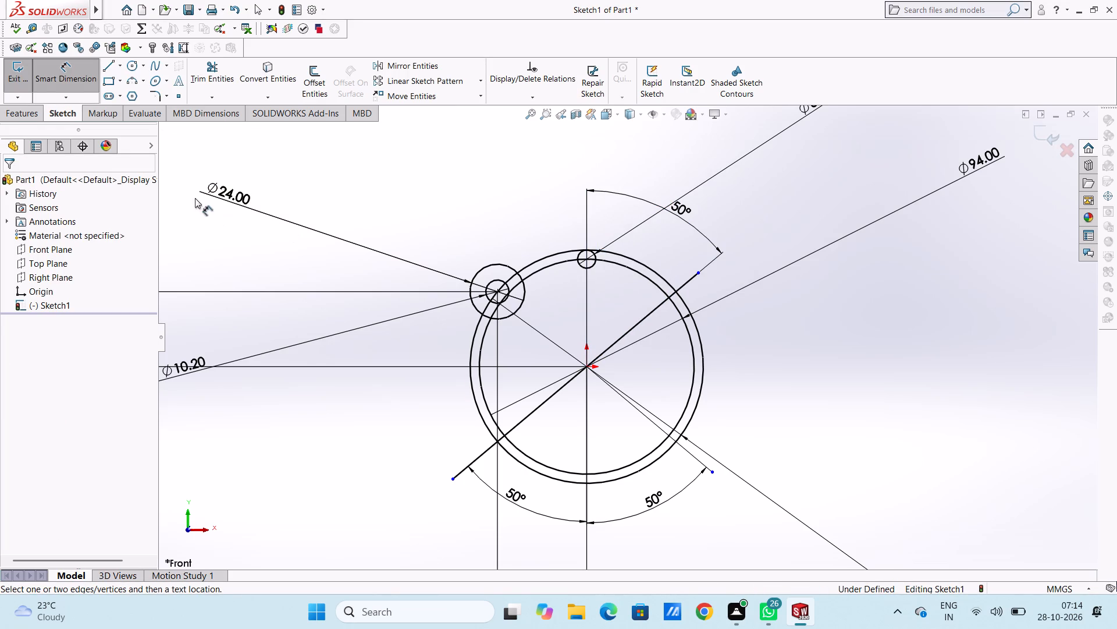
{"action": "left_click", "coordinate": [72, 83]}
Sketch two concentric circles where the upper-right line crosses the 102 mm circle: 12 mm radius outside, about 6.4 mm radius inside.
{"action": "left_click", "coordinate": [129, 68]}
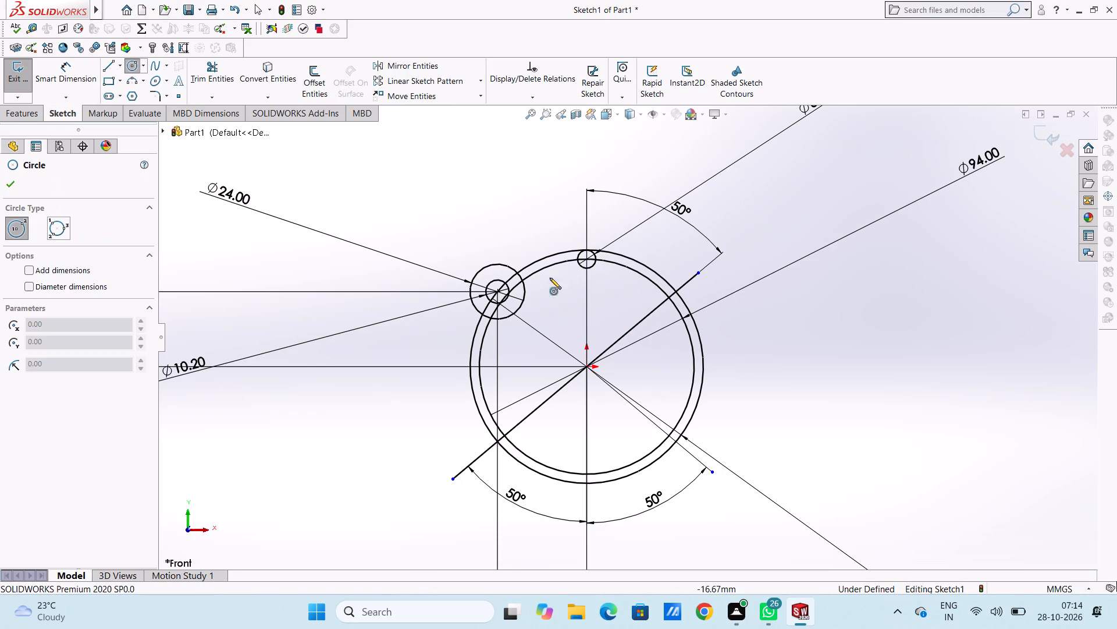
{"action": "scroll", "coordinate": [614, 309], "scroll_direction": "down", "scroll_amount": 3}
{"action": "scroll", "coordinate": [682, 284], "scroll_direction": "down", "scroll_amount": 1}
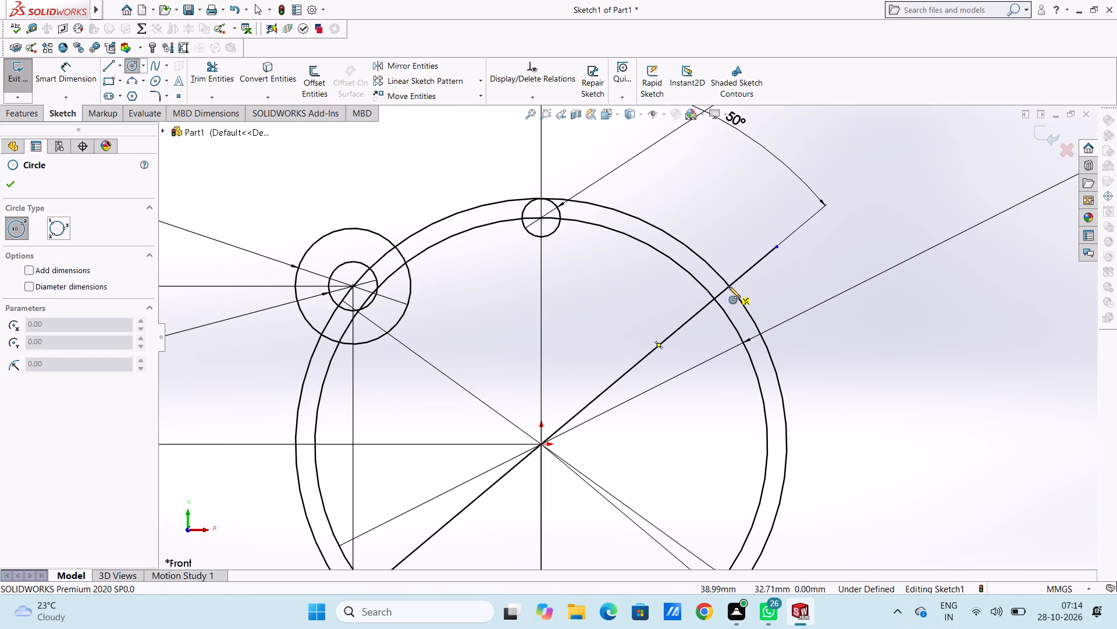
{"action": "scroll", "coordinate": [728, 286], "scroll_direction": "down", "scroll_amount": 2}
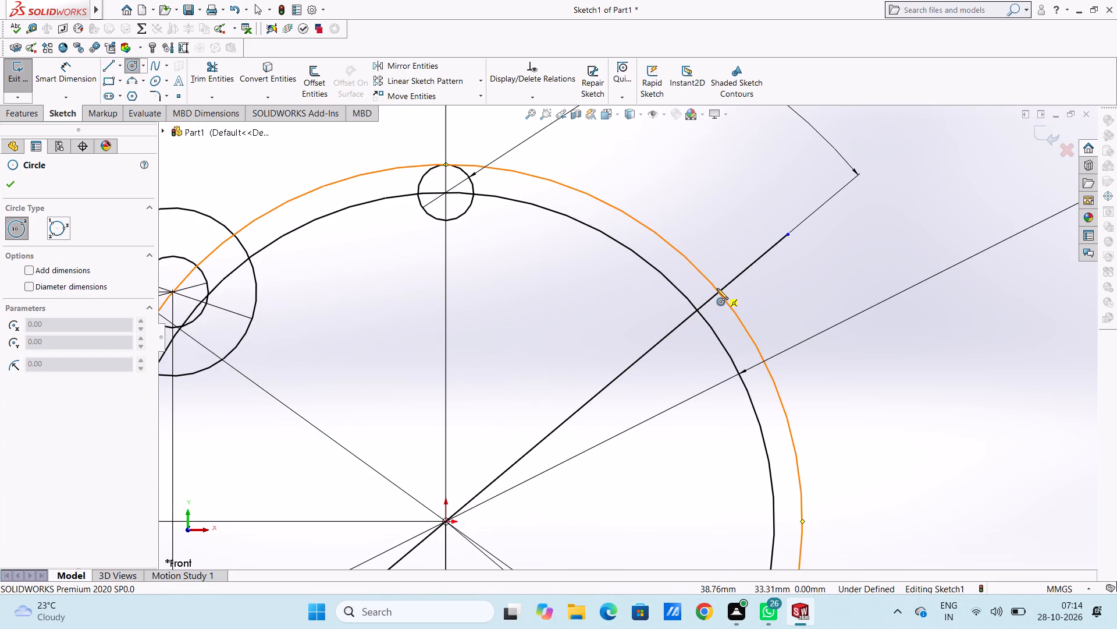
{"action": "left_click", "coordinate": [718, 292]}
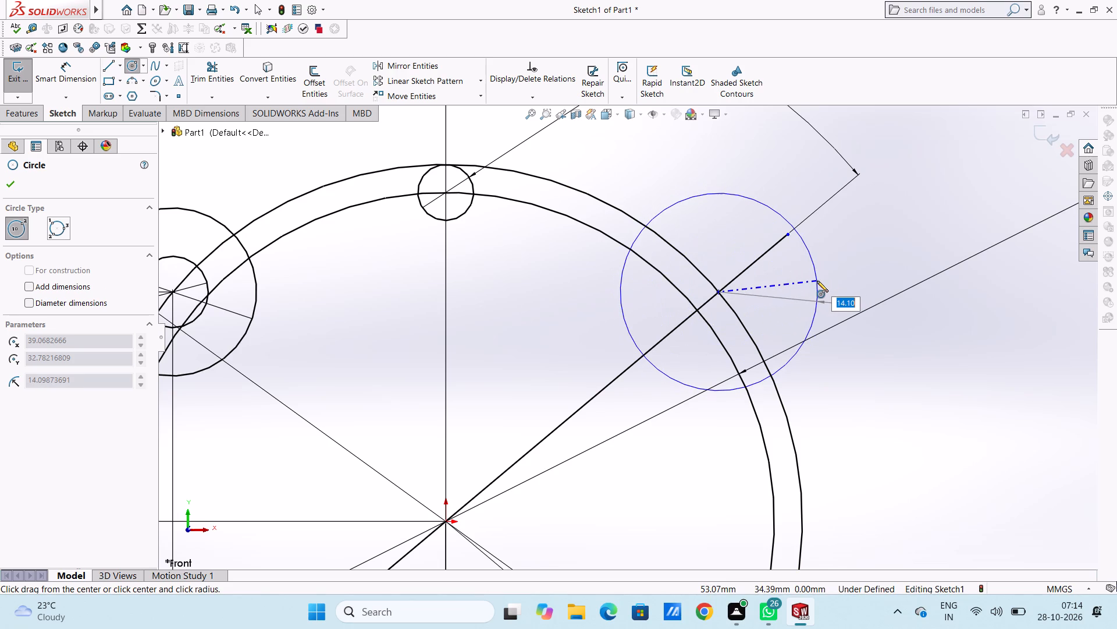
{"action": "type", "text": "12"}
{"action": "key", "text": "Return"}
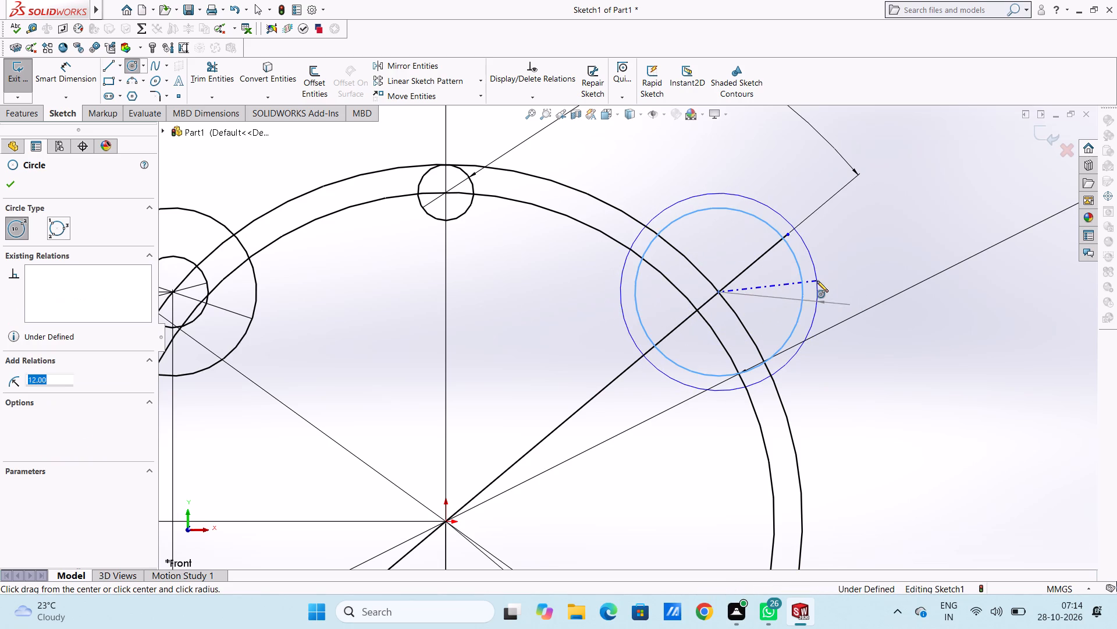
{"action": "left_click", "coordinate": [717, 290]}
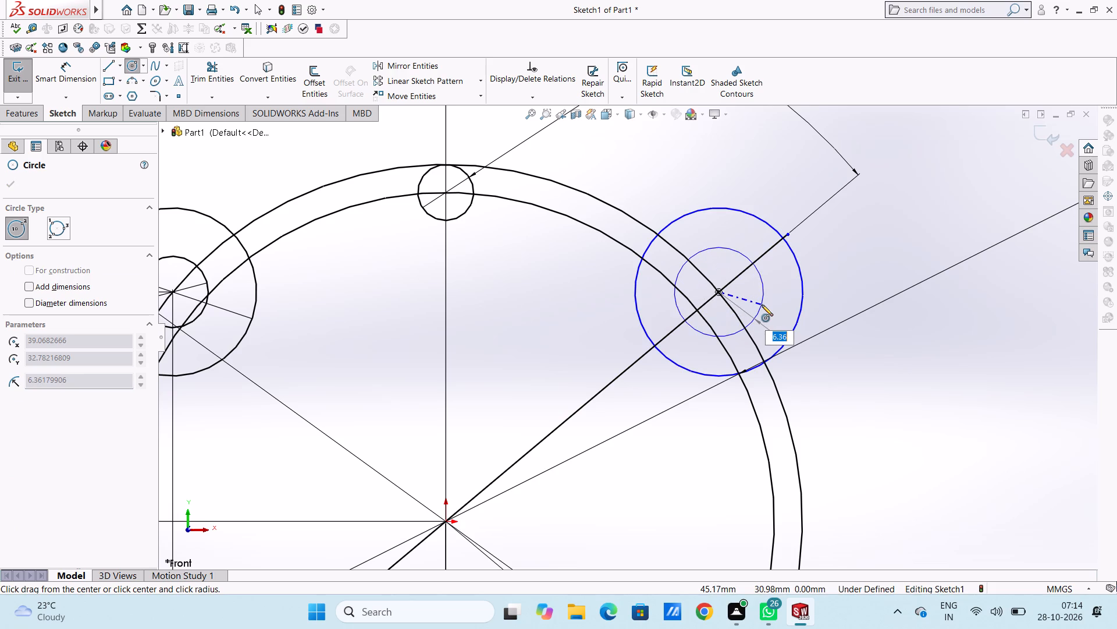
{"action": "left_click", "coordinate": [762, 305]}
Sketch two concentric circles where the lower-left line crosses the 102 mm circle: 12 mm radius outside, about 6.8 mm radius inside.
{"action": "scroll", "coordinate": [616, 390], "scroll_direction": "down", "scroll_amount": 4}
{"action": "scroll", "coordinate": [616, 390], "scroll_direction": "up", "scroll_amount": 6}
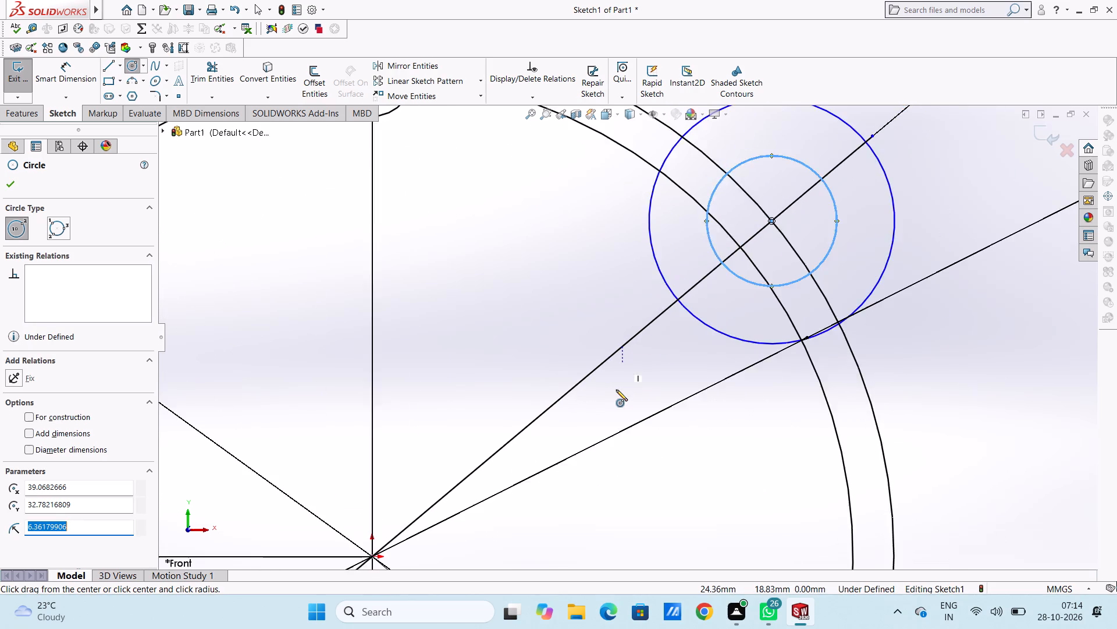
{"action": "scroll", "coordinate": [616, 390], "scroll_direction": "up", "scroll_amount": 8}
{"action": "scroll", "coordinate": [524, 508], "scroll_direction": "down", "scroll_amount": 1}
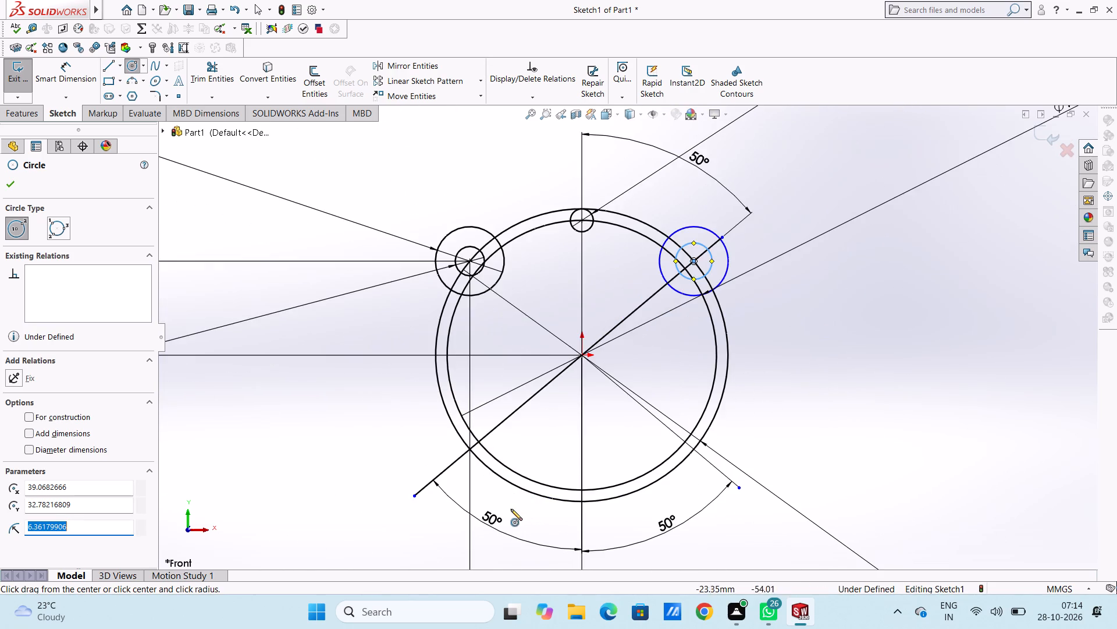
{"action": "scroll", "coordinate": [491, 492], "scroll_direction": "up", "scroll_amount": 3}
{"action": "scroll", "coordinate": [542, 409], "scroll_direction": "down", "scroll_amount": 8}
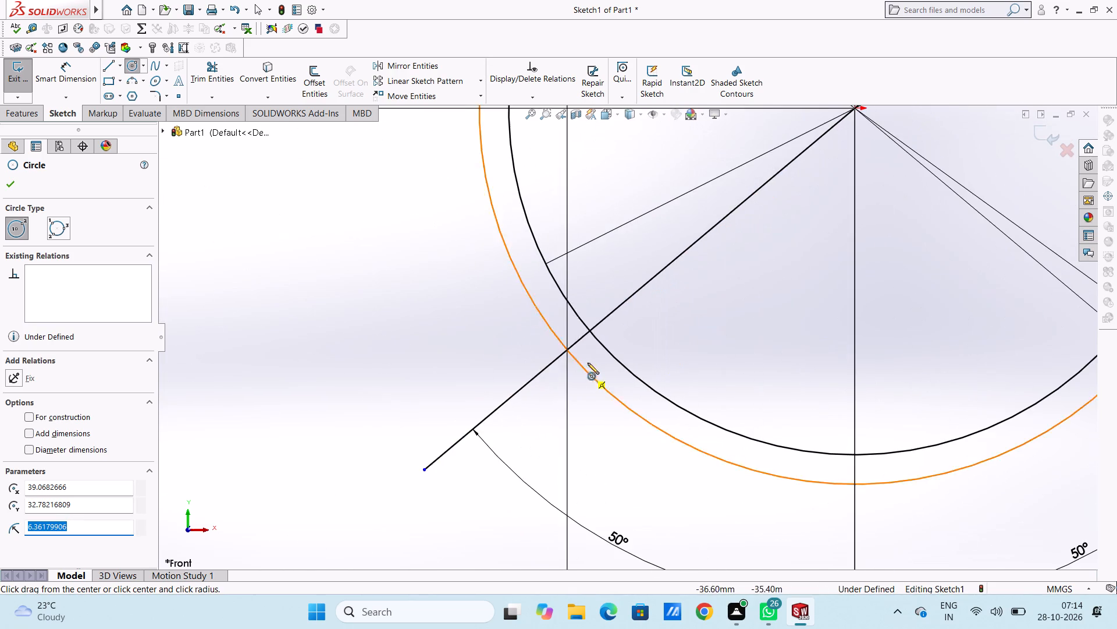
{"action": "scroll", "coordinate": [580, 341], "scroll_direction": "down", "scroll_amount": 9}
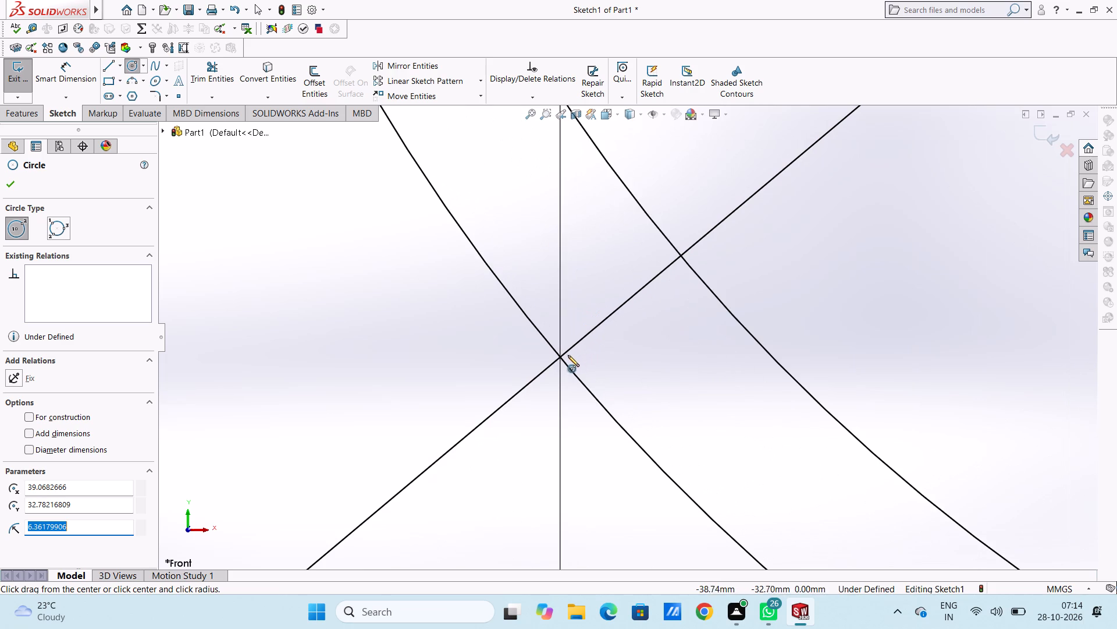
{"action": "left_click", "coordinate": [560, 357]}
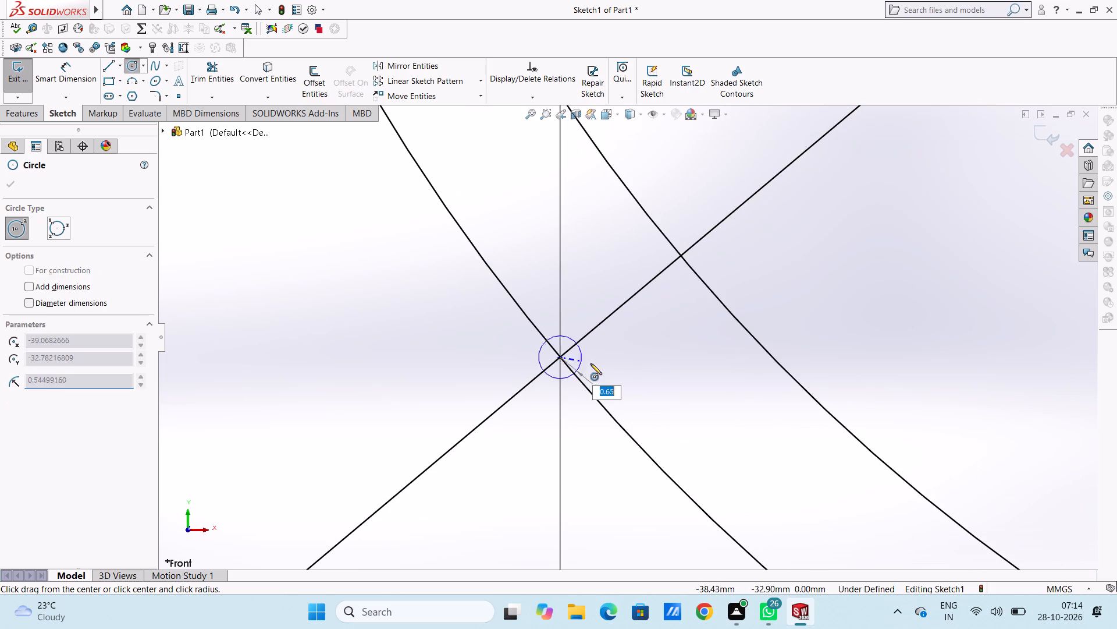
{"action": "type", "text": "12"}
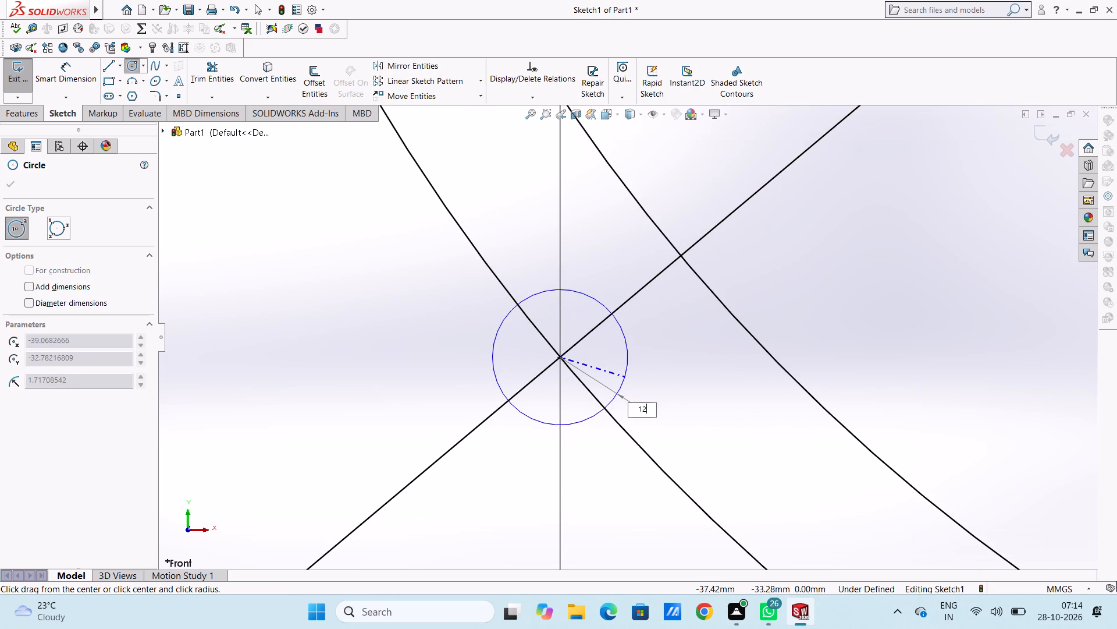
{"action": "key", "text": "Return"}
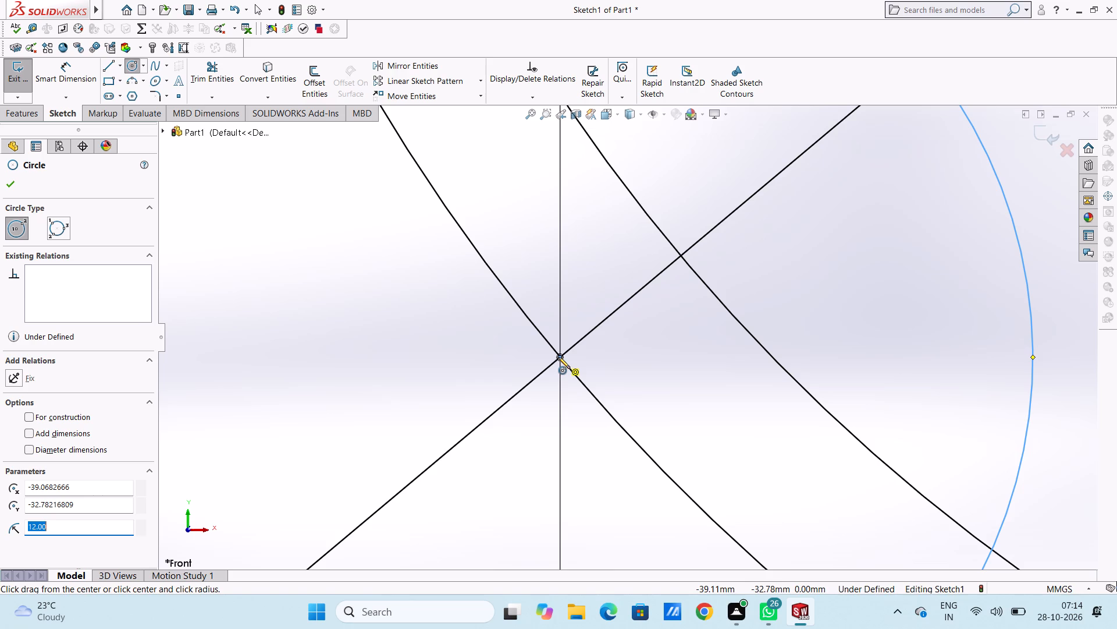
{"action": "left_click", "coordinate": [558, 357]}
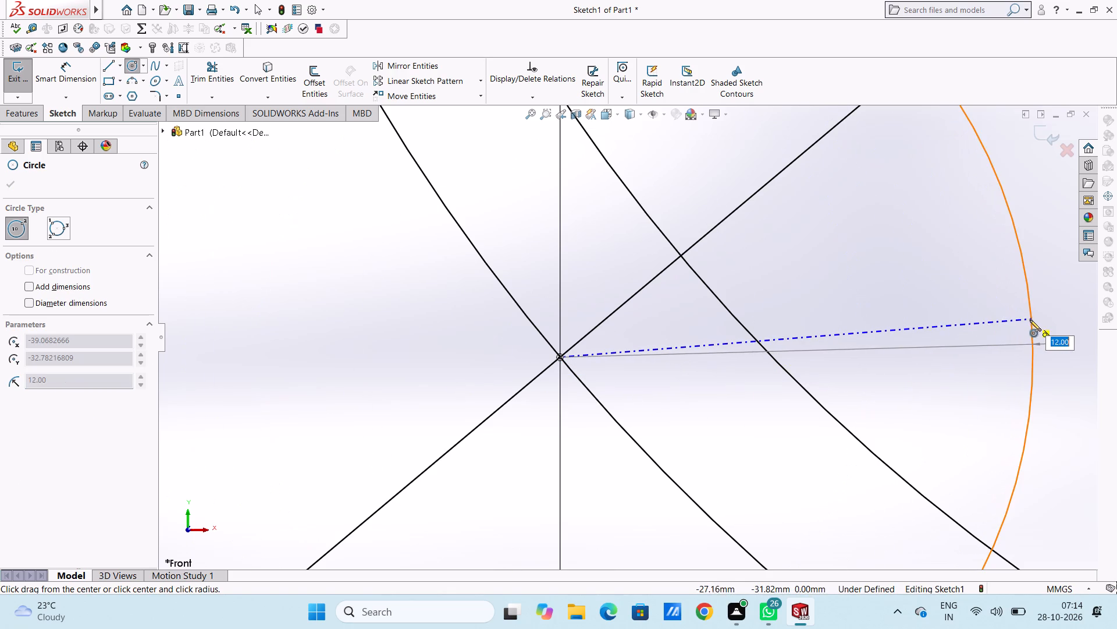
{"action": "left_click", "coordinate": [826, 333]}
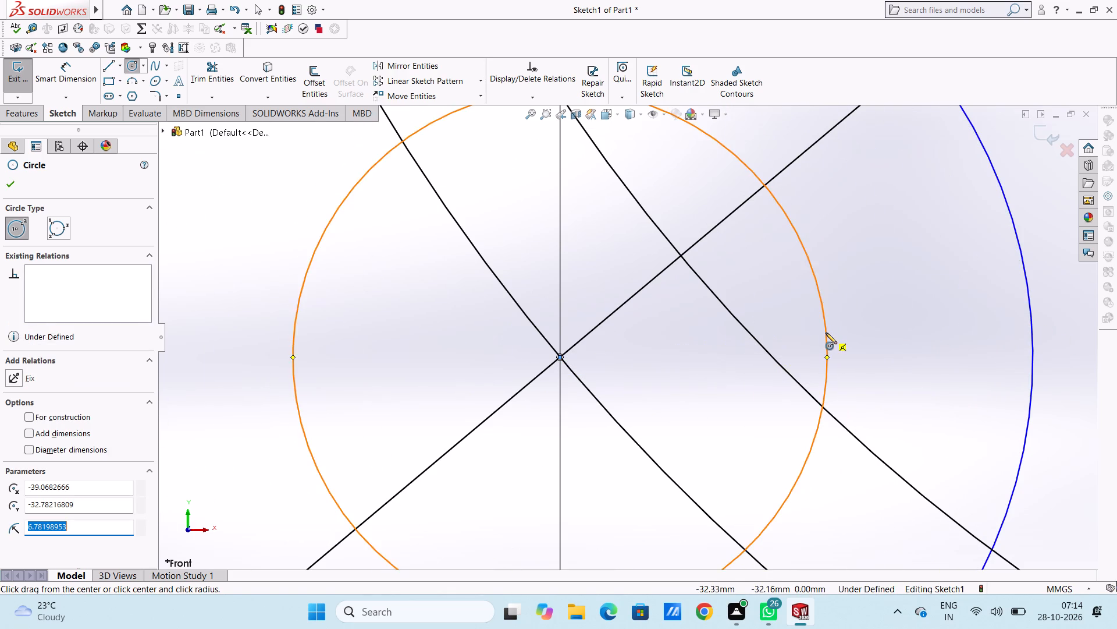
Sketch two concentric circles where the lower-right line crosses the 102 mm circle: 12 mm radius outside, about 6.4 mm radius inside.
{"action": "scroll", "coordinate": [826, 333], "scroll_direction": "down", "scroll_amount": 5}
{"action": "scroll", "coordinate": [826, 333], "scroll_direction": "up", "scroll_amount": 20}
{"action": "scroll", "coordinate": [826, 333], "scroll_direction": "up", "scroll_amount": 4}
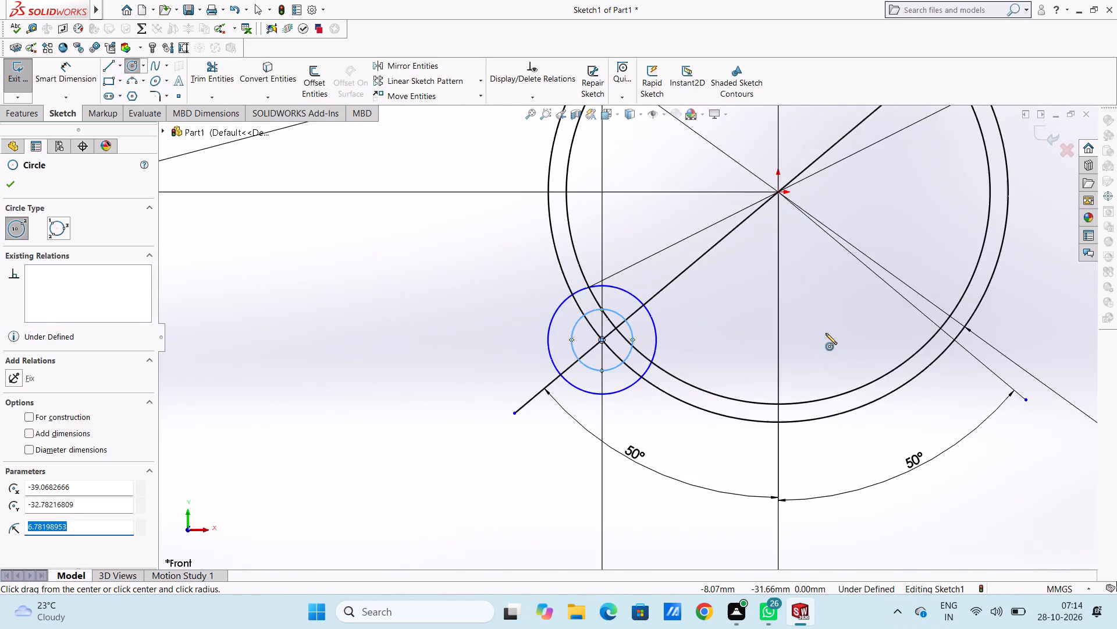
{"action": "scroll", "coordinate": [826, 333], "scroll_direction": "up", "scroll_amount": 6}
{"action": "scroll", "coordinate": [772, 344], "scroll_direction": "down", "scroll_amount": 3}
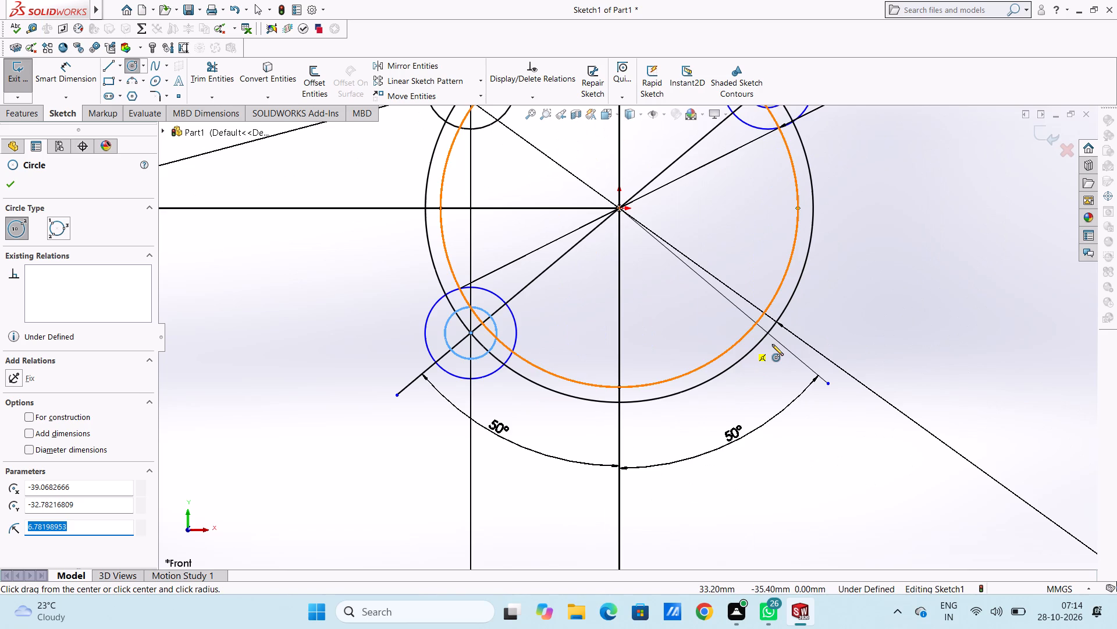
{"action": "scroll", "coordinate": [760, 335], "scroll_direction": "down", "scroll_amount": 1}
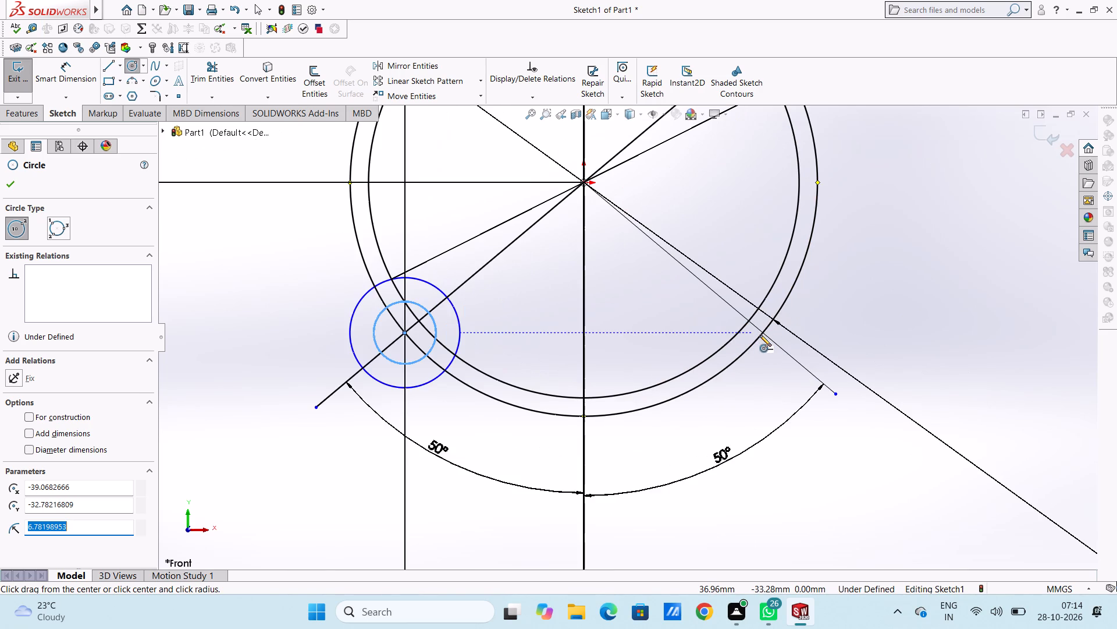
{"action": "scroll", "coordinate": [760, 335], "scroll_direction": "down", "scroll_amount": 4}
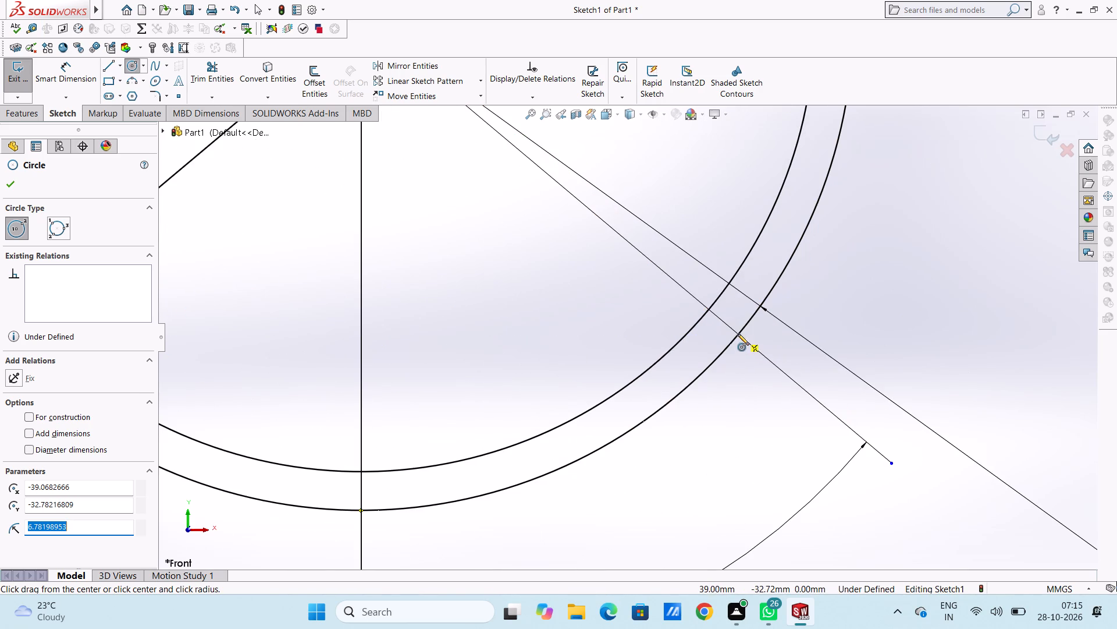
{"action": "left_click", "coordinate": [738, 334]}
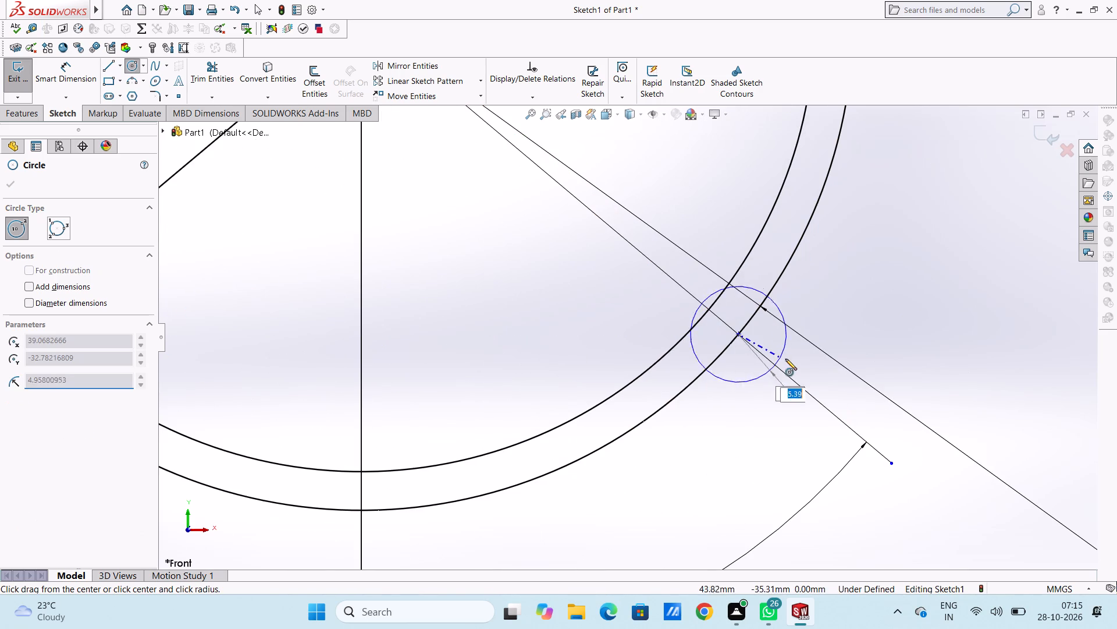
{"action": "type", "text": "12"}
{"action": "key", "text": "Return"}
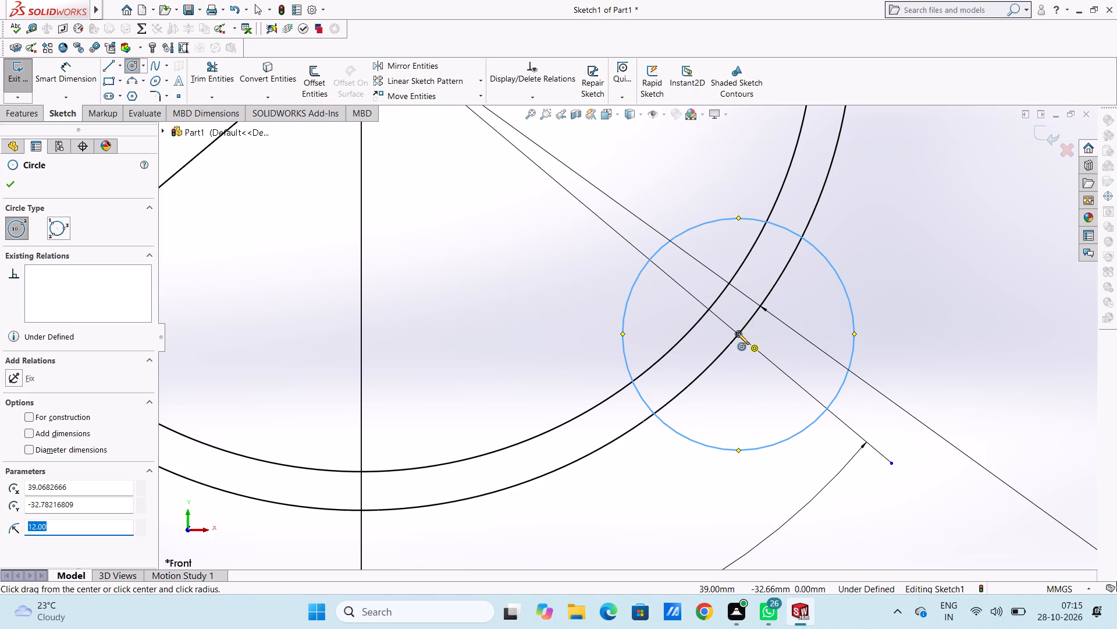
{"action": "left_click", "coordinate": [738, 333]}
{"action": "left_click", "coordinate": [788, 371]}
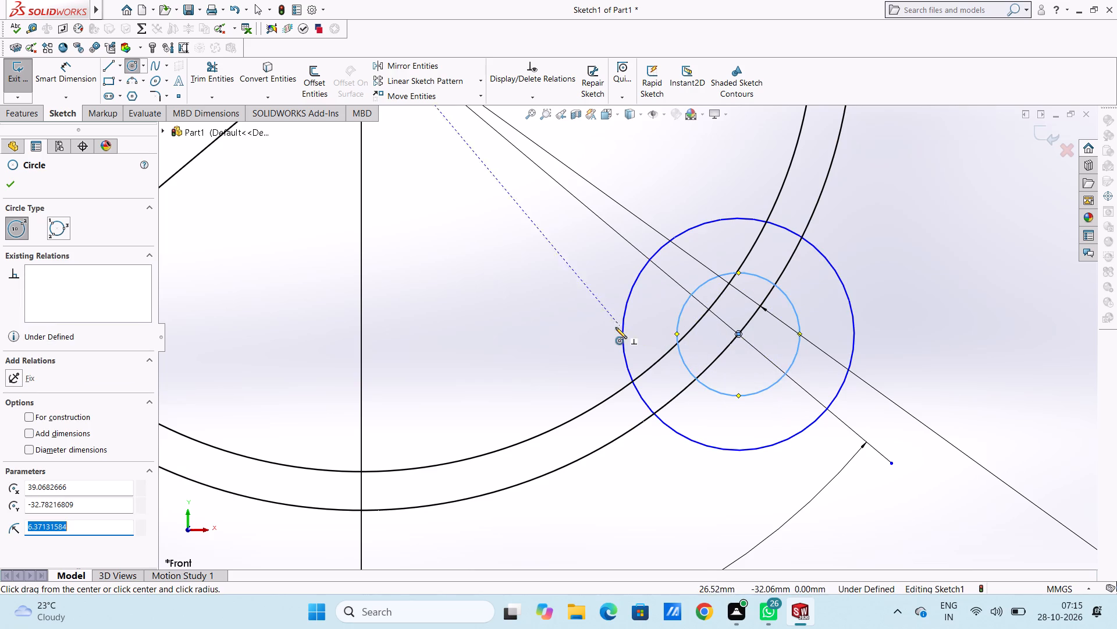
{"action": "scroll", "coordinate": [616, 327], "scroll_direction": "down", "scroll_amount": 4}
{"action": "scroll", "coordinate": [616, 327], "scroll_direction": "up", "scroll_amount": 16}
{"action": "scroll", "coordinate": [616, 327], "scroll_direction": "up", "scroll_amount": 5}
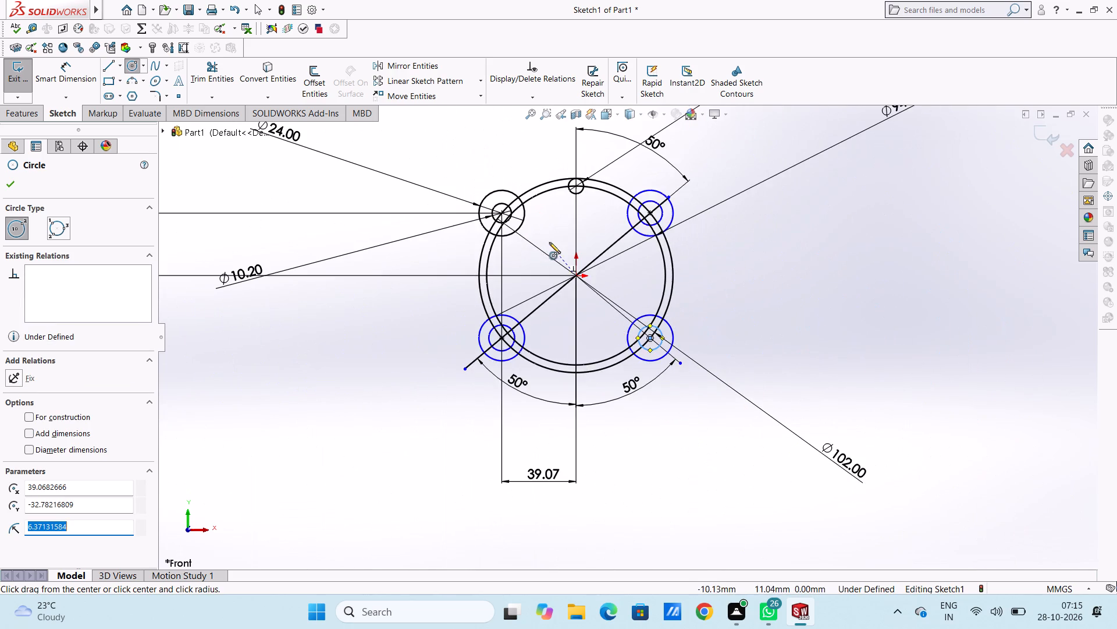
{"action": "scroll", "coordinate": [520, 225], "scroll_direction": "down", "scroll_amount": 3}
{"action": "left_click", "coordinate": [16, 180]}
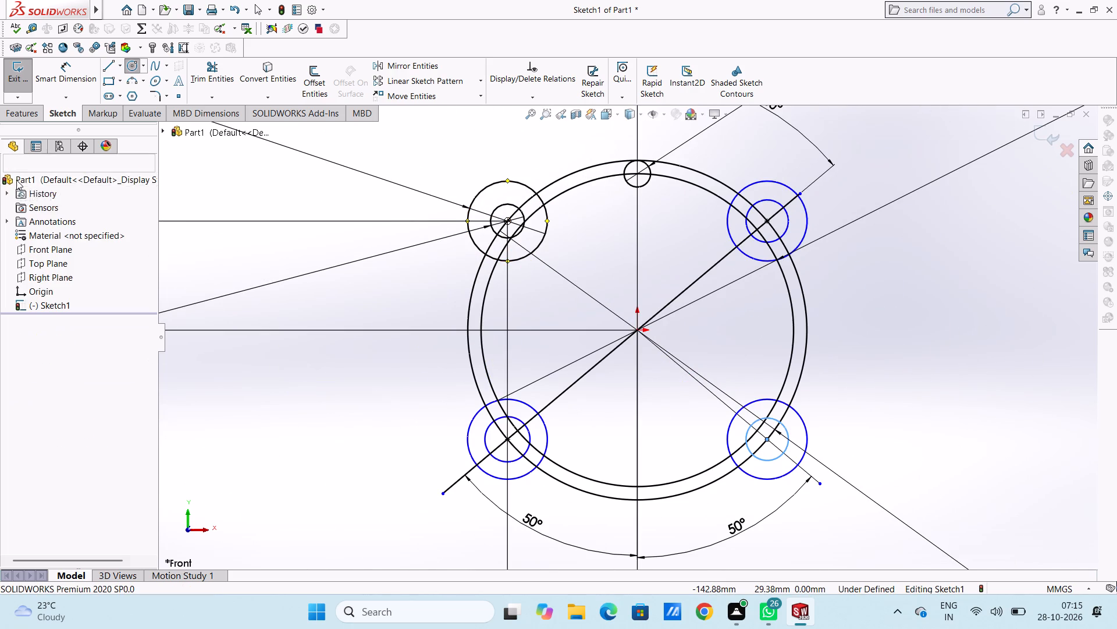
Dimension the outer circle of the upper-right concentric pair at 24 mm diameter.
{"action": "left_click", "coordinate": [78, 73]}
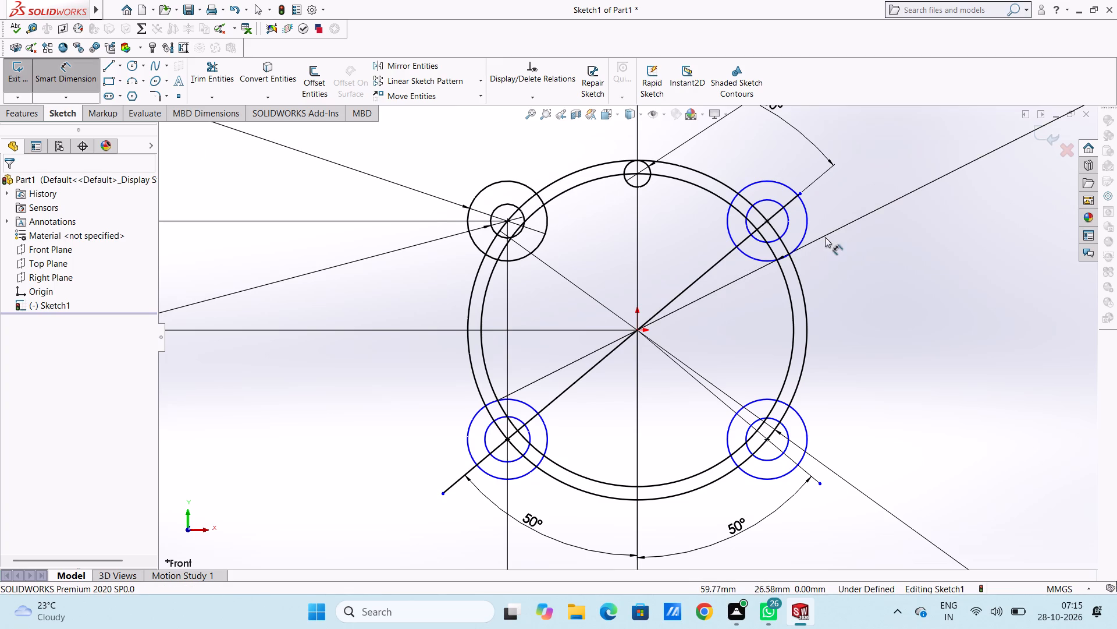
{"action": "left_click", "coordinate": [805, 234]}
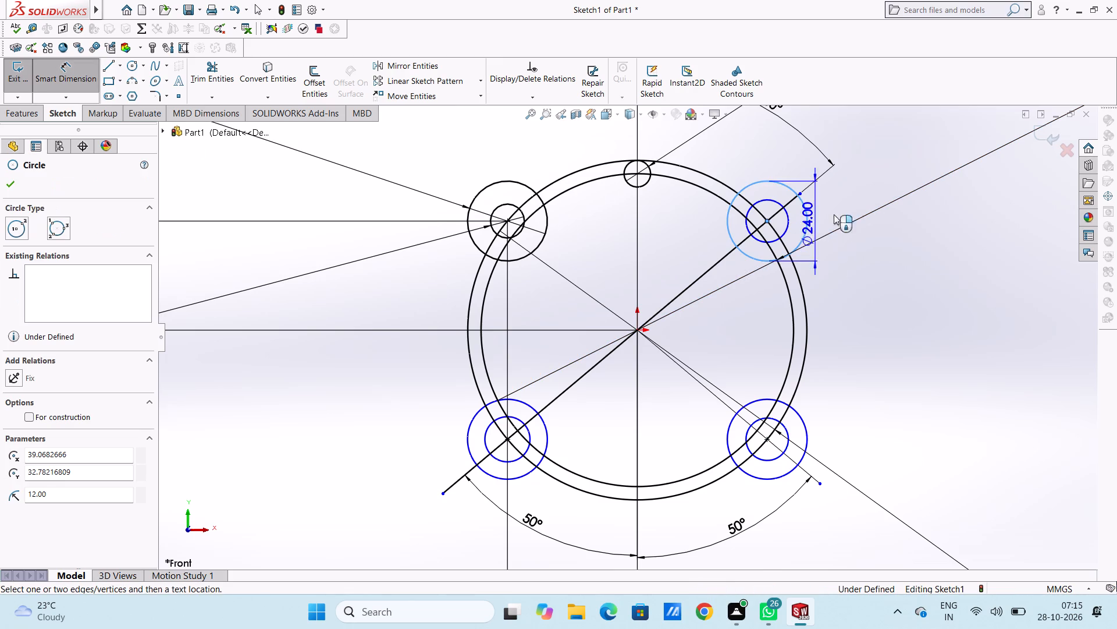
{"action": "scroll", "coordinate": [996, 172], "scroll_direction": "down", "scroll_amount": 2}
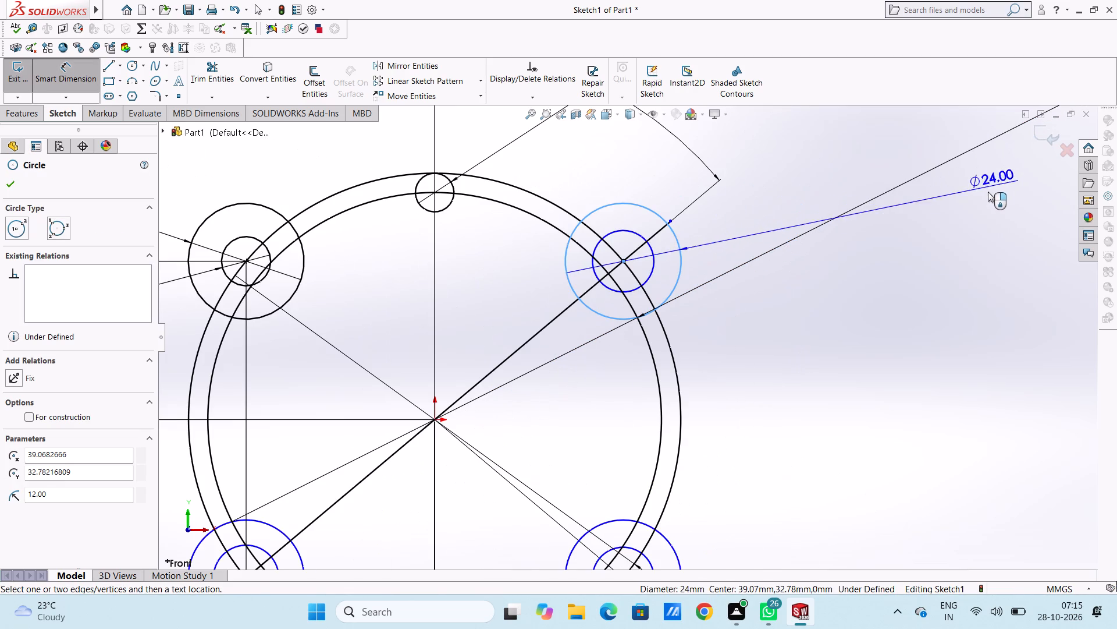
{"action": "left_click", "coordinate": [1011, 423]}
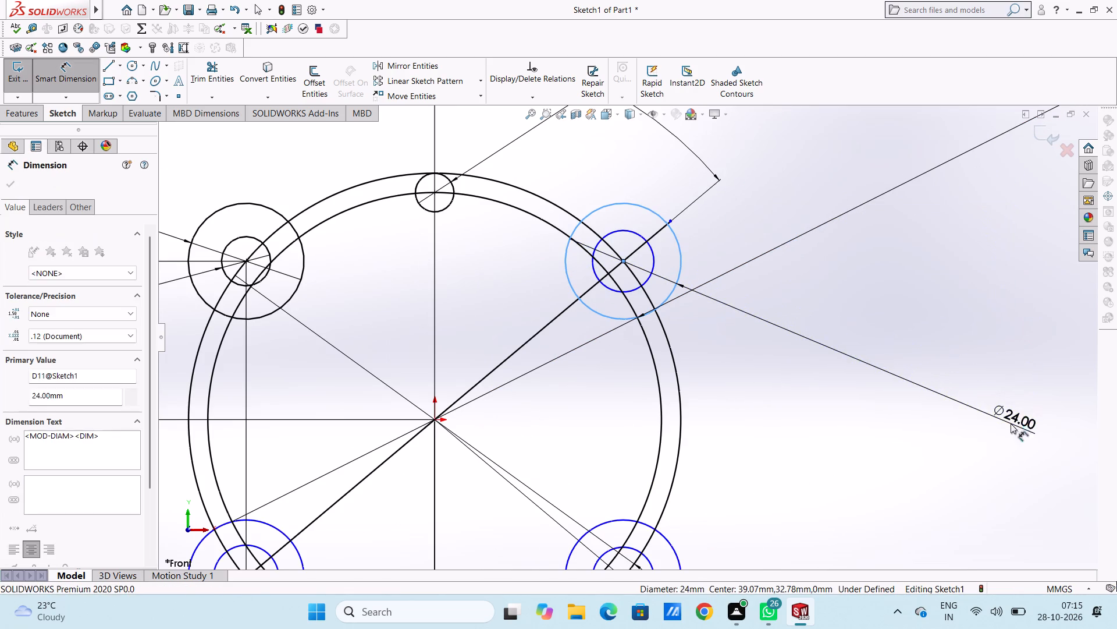
{"action": "left_click", "coordinate": [959, 407]}
{"action": "left_click", "coordinate": [923, 422]}
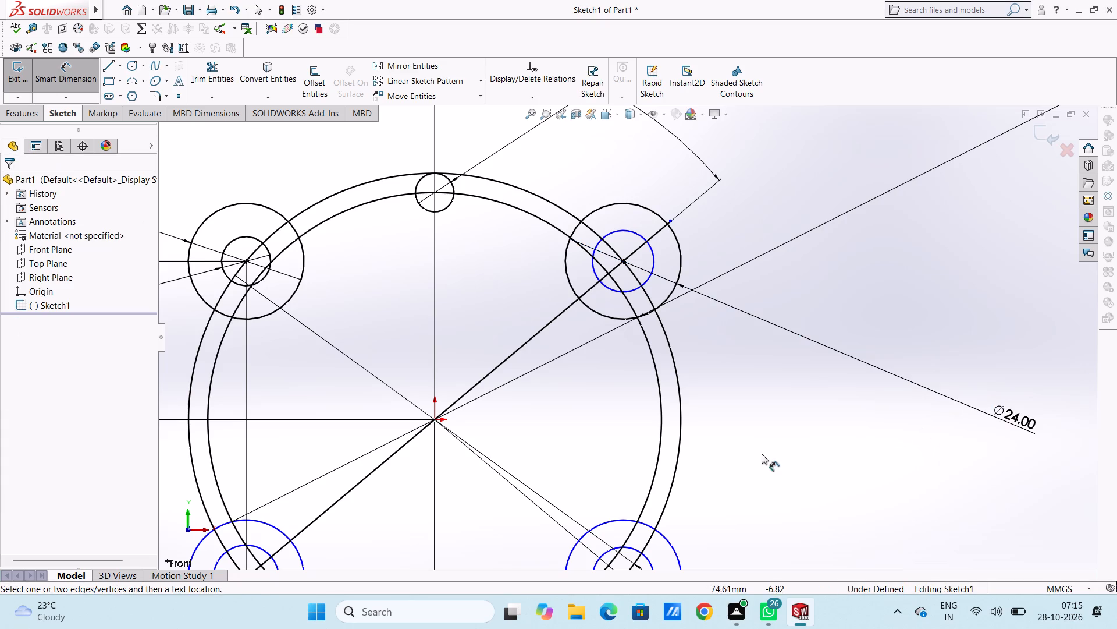
Dimension the inner circle of the upper-right concentric pair at 10.2 mm diameter.
{"action": "scroll", "coordinate": [529, 347], "scroll_direction": "down", "scroll_amount": 3}
{"action": "scroll", "coordinate": [527, 345], "scroll_direction": "up", "scroll_amount": 11}
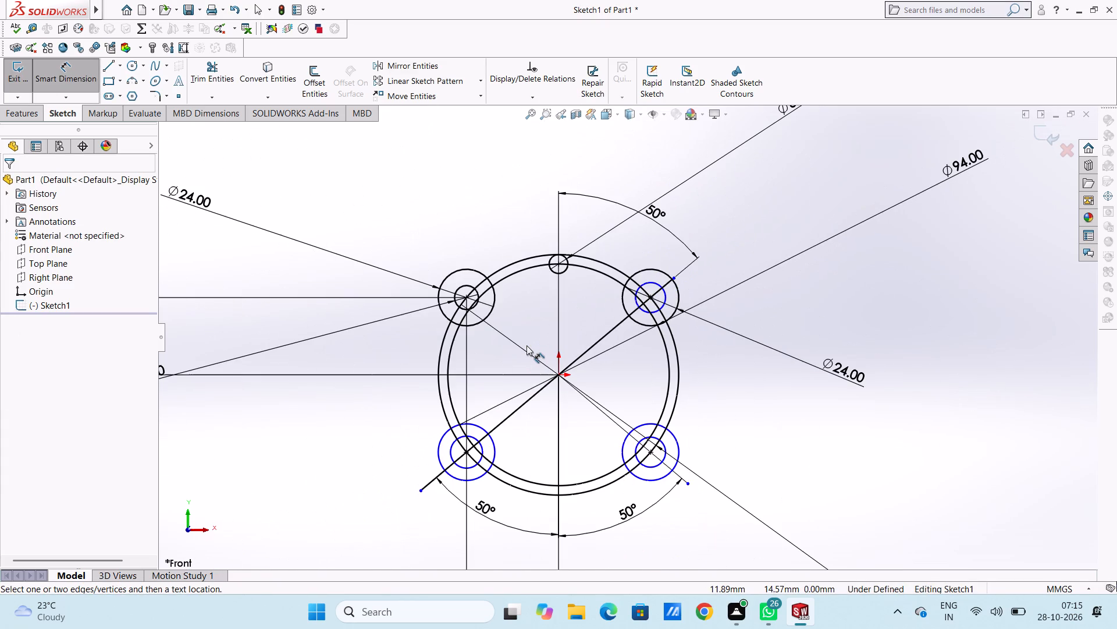
{"action": "scroll", "coordinate": [645, 314], "scroll_direction": "down", "scroll_amount": 2}
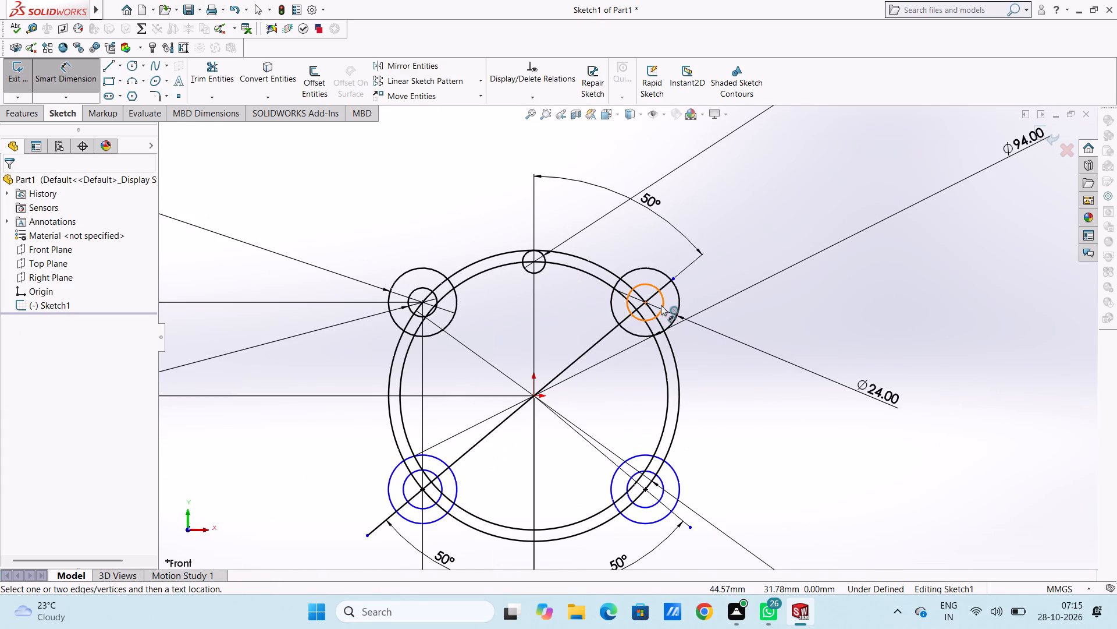
{"action": "left_click", "coordinate": [661, 305]}
{"action": "left_click", "coordinate": [924, 140]}
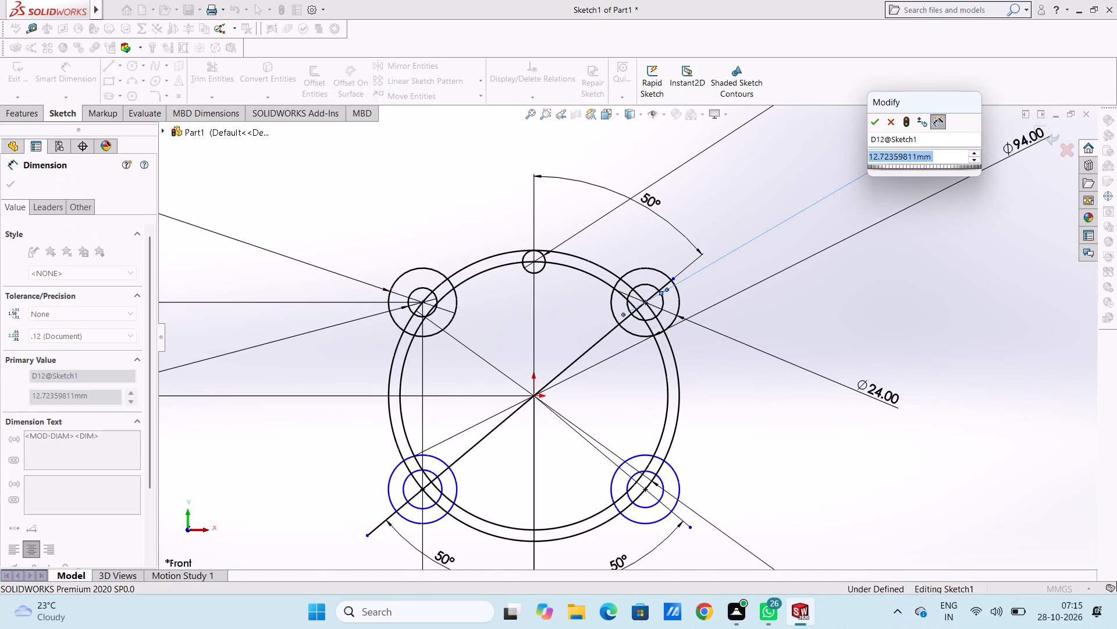
{"action": "type", "text": "10.2"}
{"action": "key", "text": "Return"}
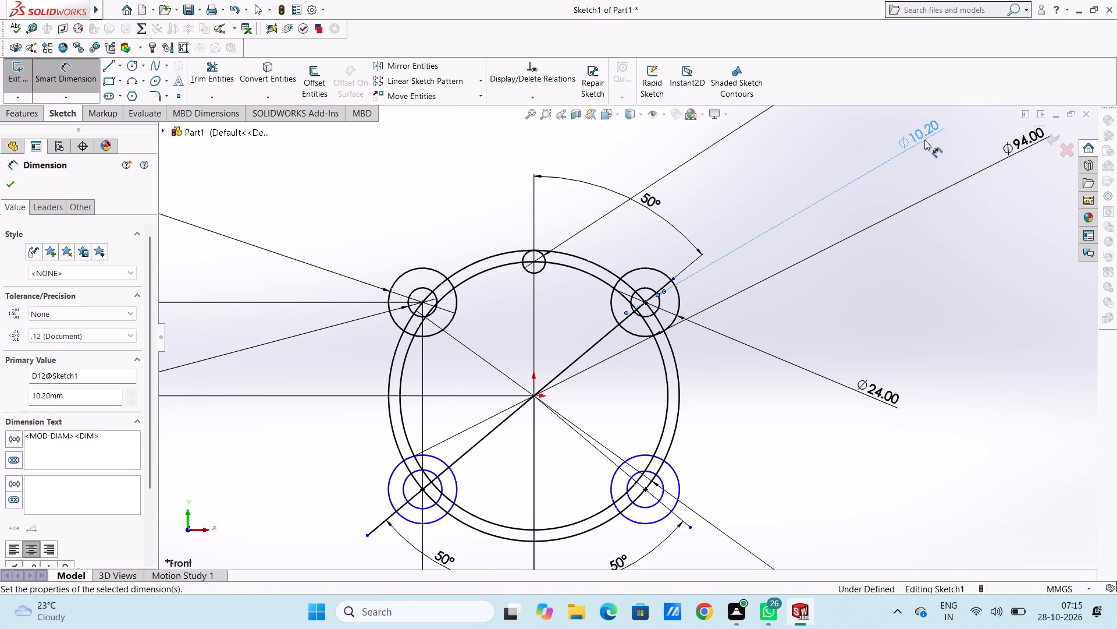
{"action": "left_click", "coordinate": [784, 429]}
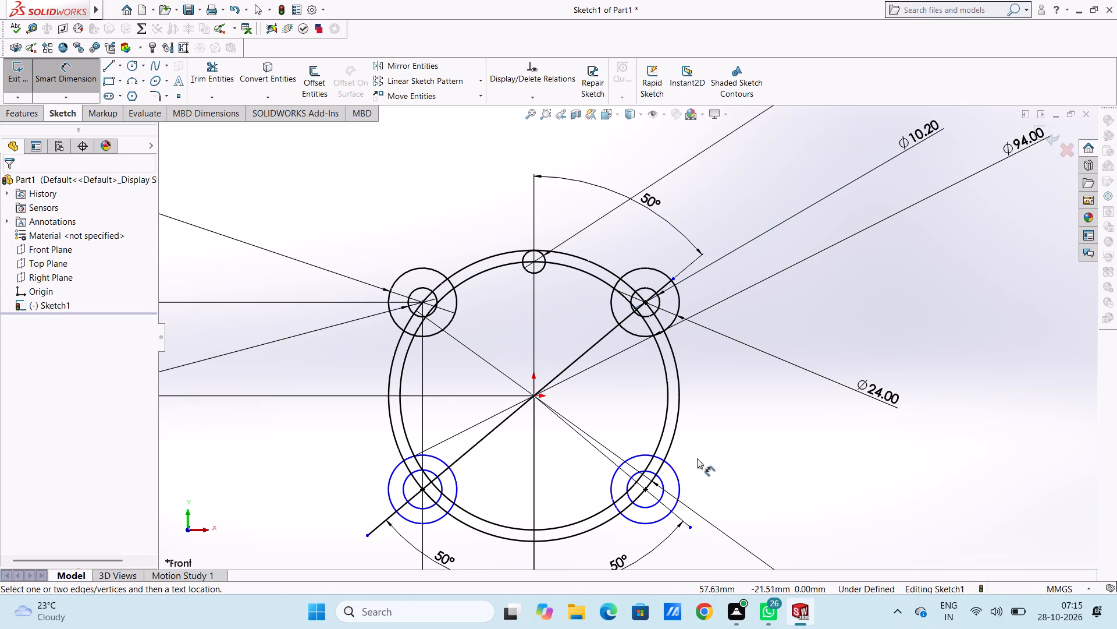
Dimension the lower-right concentric circles at 24 mm outer diameter and 10.2 mm inner diameter.
{"action": "left_click", "coordinate": [677, 473]}
{"action": "left_click", "coordinate": [1021, 387]}
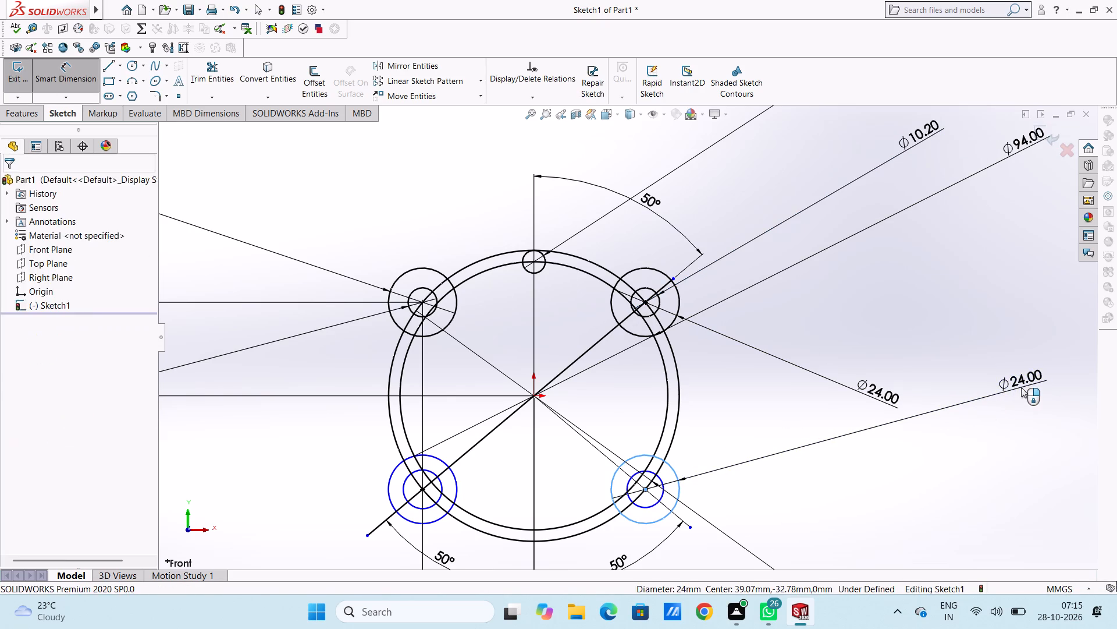
{"action": "double_click", "coordinate": [969, 368]}
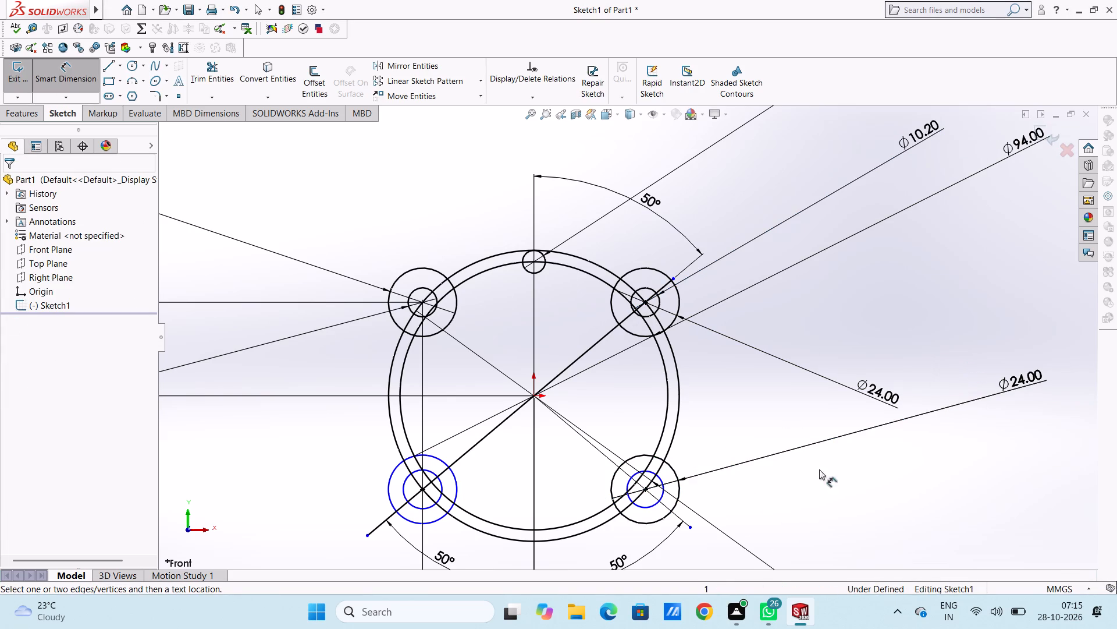
{"action": "left_click", "coordinate": [663, 497]}
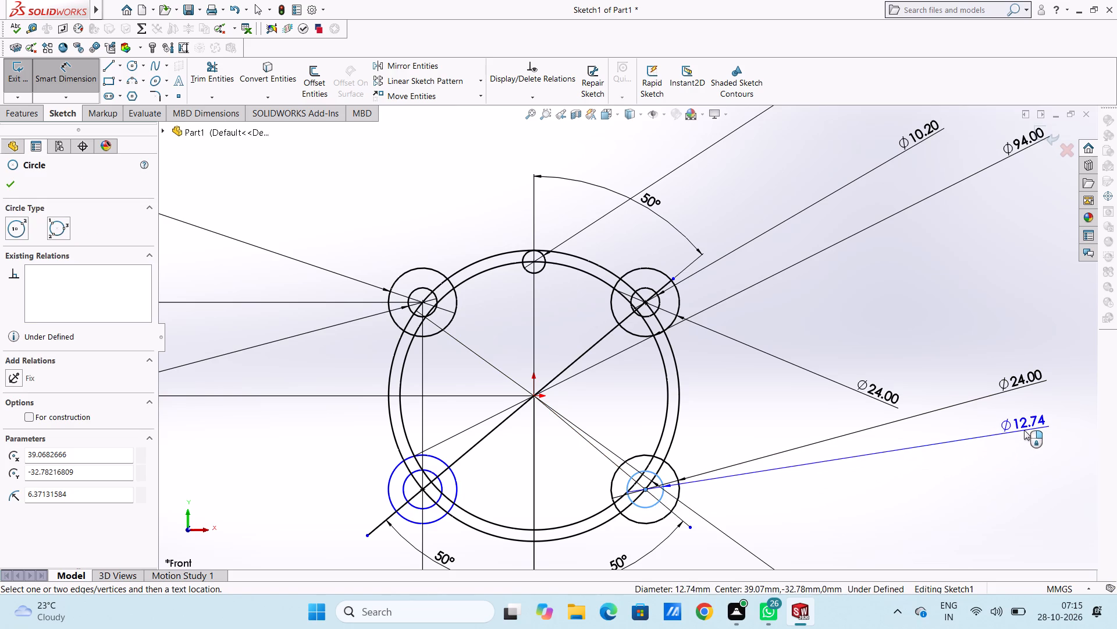
{"action": "left_click", "coordinate": [1024, 429]}
{"action": "type", "text": "10.2"}
{"action": "key", "text": "Return"}
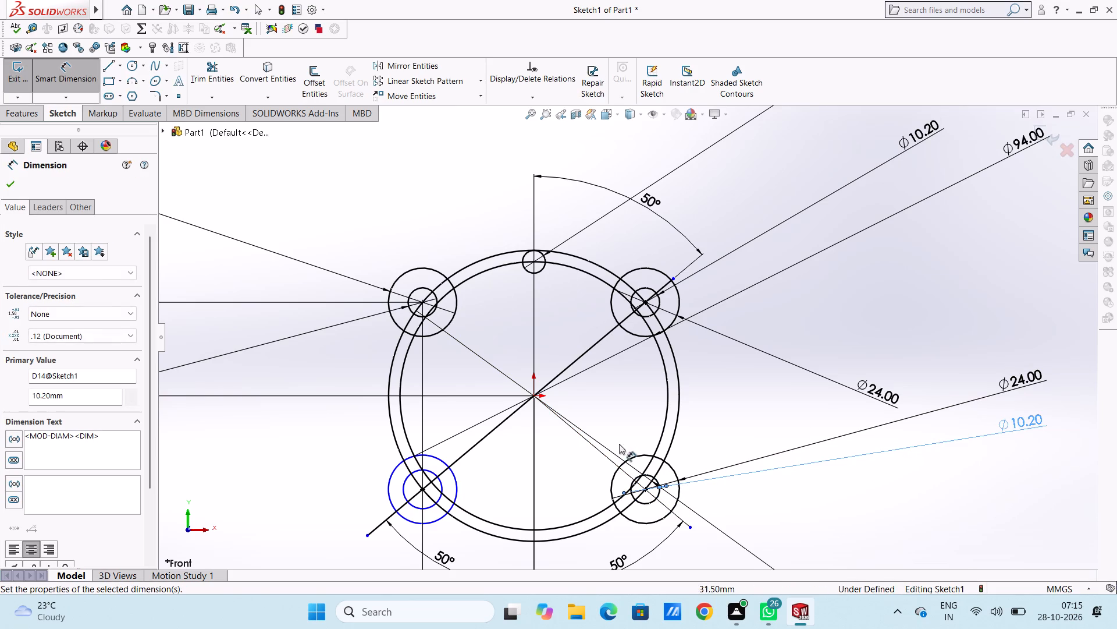
{"action": "left_click", "coordinate": [542, 464]}
Dimension the lower-left concentric circles at 10.2 mm inner diameter and 24 mm outer diameter.
{"action": "scroll", "coordinate": [547, 465], "scroll_direction": "up", "scroll_amount": 7}
{"action": "scroll", "coordinate": [545, 460], "scroll_direction": "down", "scroll_amount": 2}
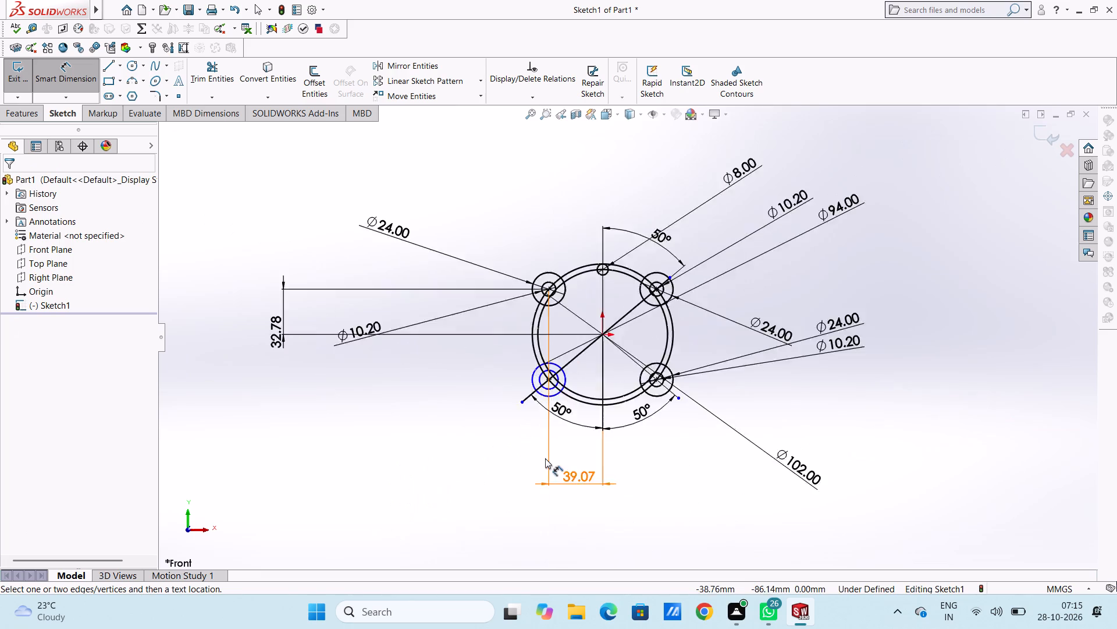
{"action": "scroll", "coordinate": [545, 458], "scroll_direction": "down", "scroll_amount": 3}
{"action": "scroll", "coordinate": [595, 296], "scroll_direction": "down", "scroll_amount": 2}
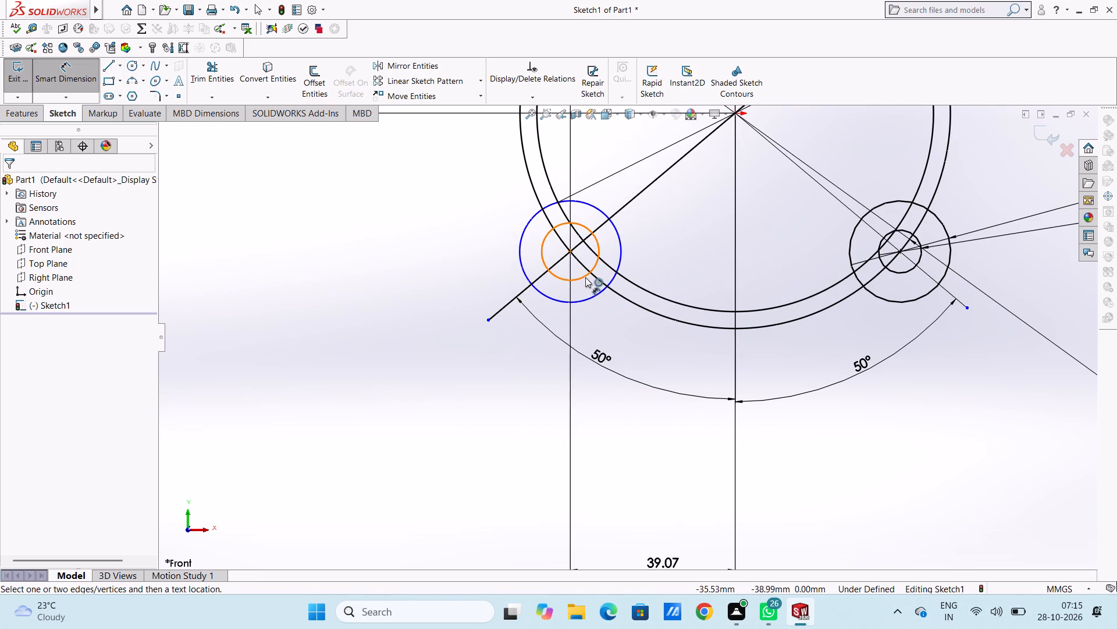
{"action": "left_click", "coordinate": [585, 277]}
{"action": "left_click", "coordinate": [450, 484]}
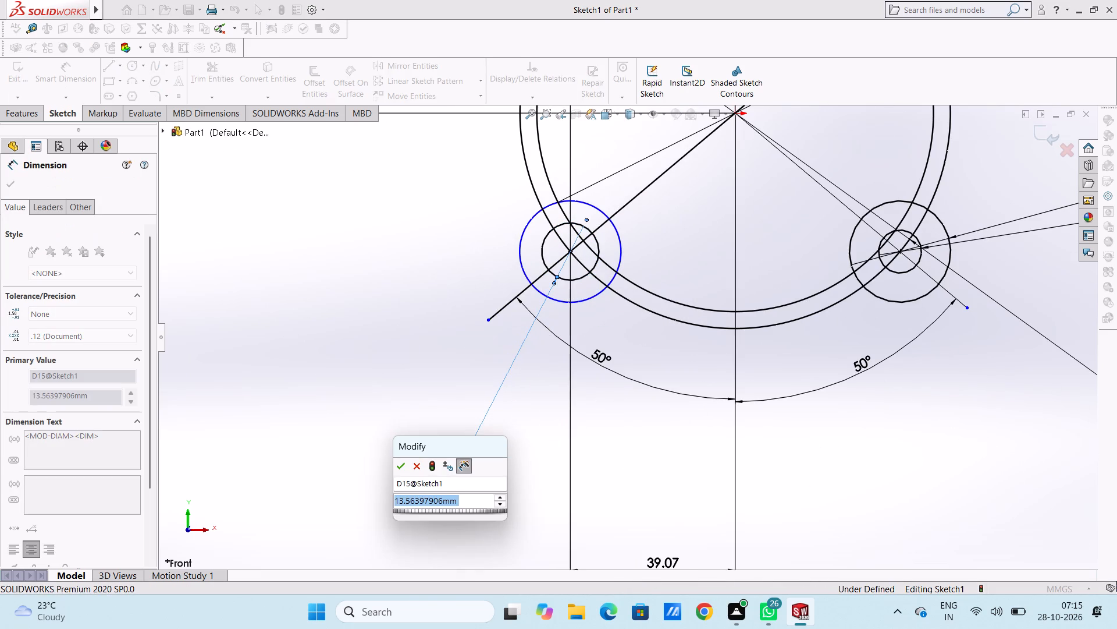
{"action": "type", "text": "10.2"}
{"action": "key", "text": "Return"}
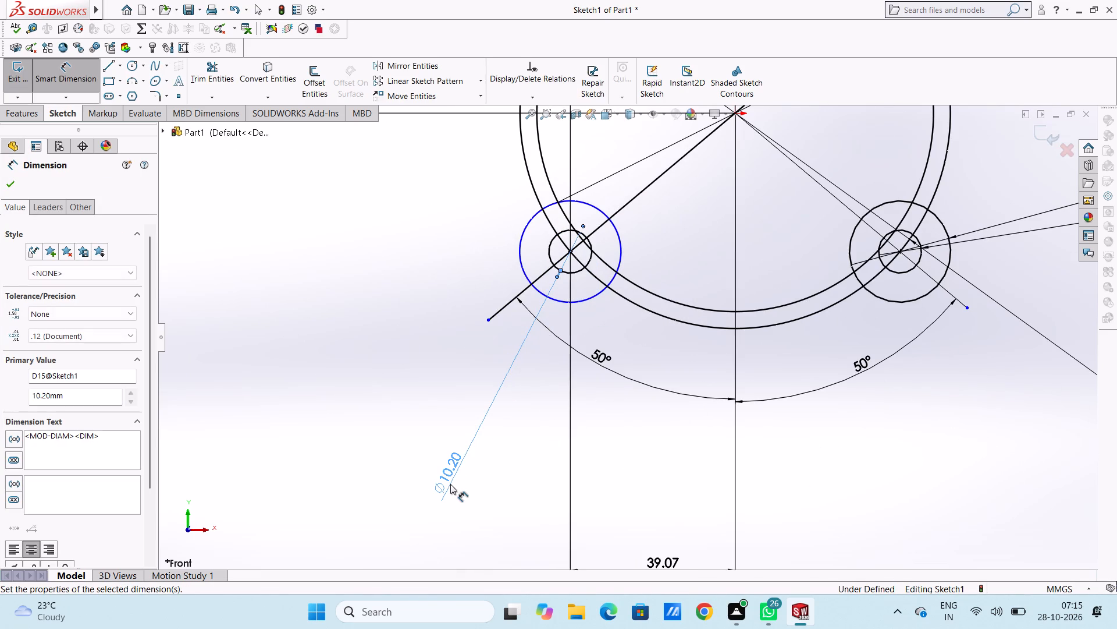
{"action": "left_click", "coordinate": [444, 316]}
{"action": "left_click", "coordinate": [521, 271]}
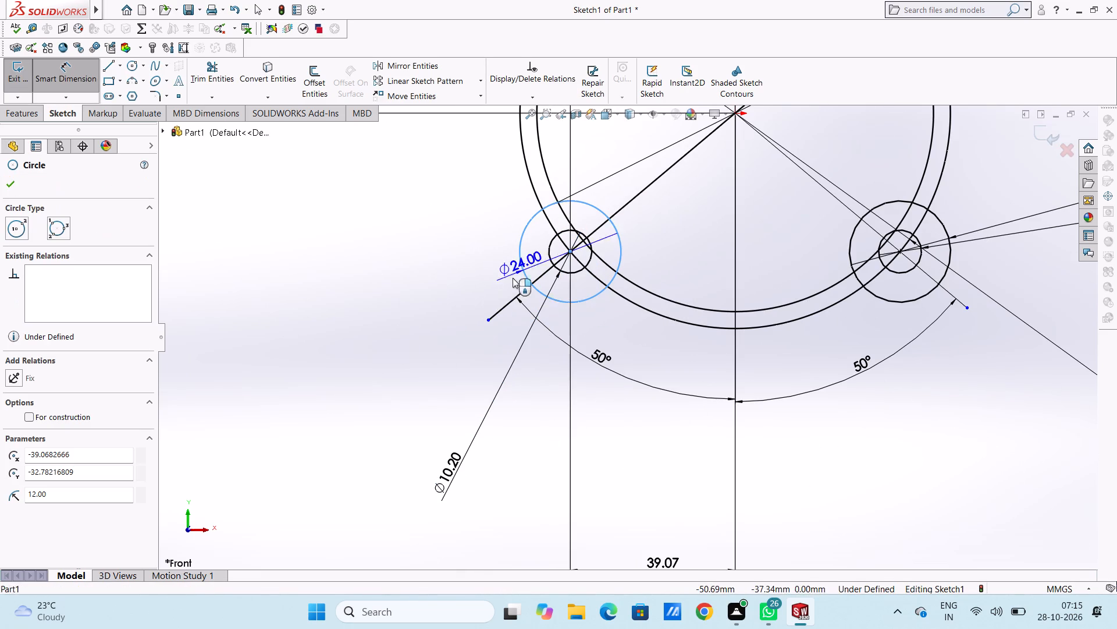
{"action": "left_click", "coordinate": [322, 419]}
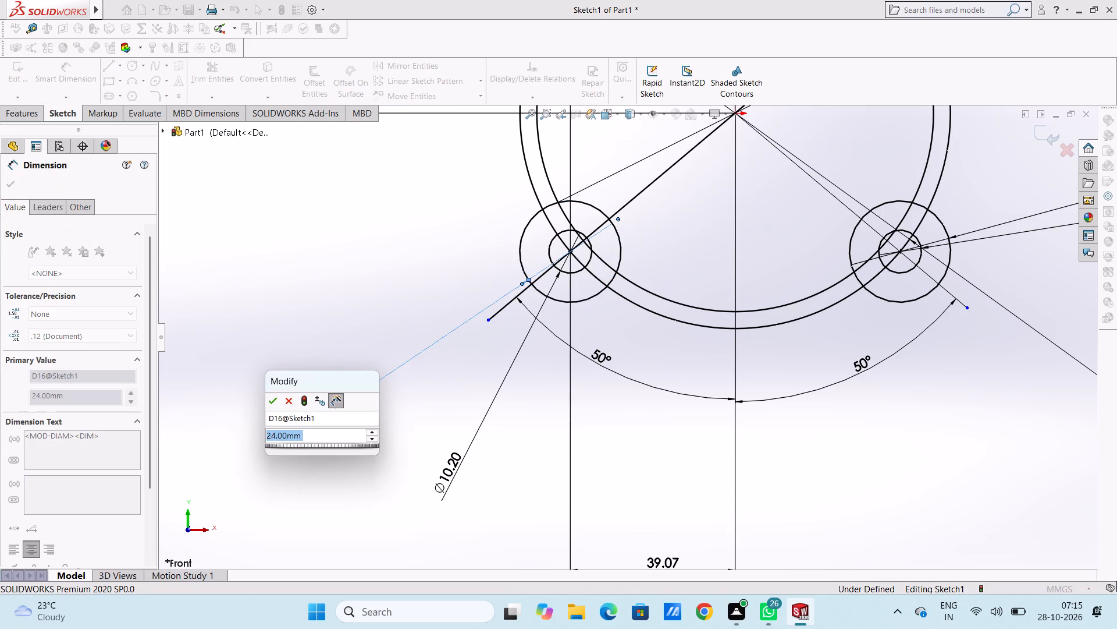
{"action": "key", "text": "Return"}
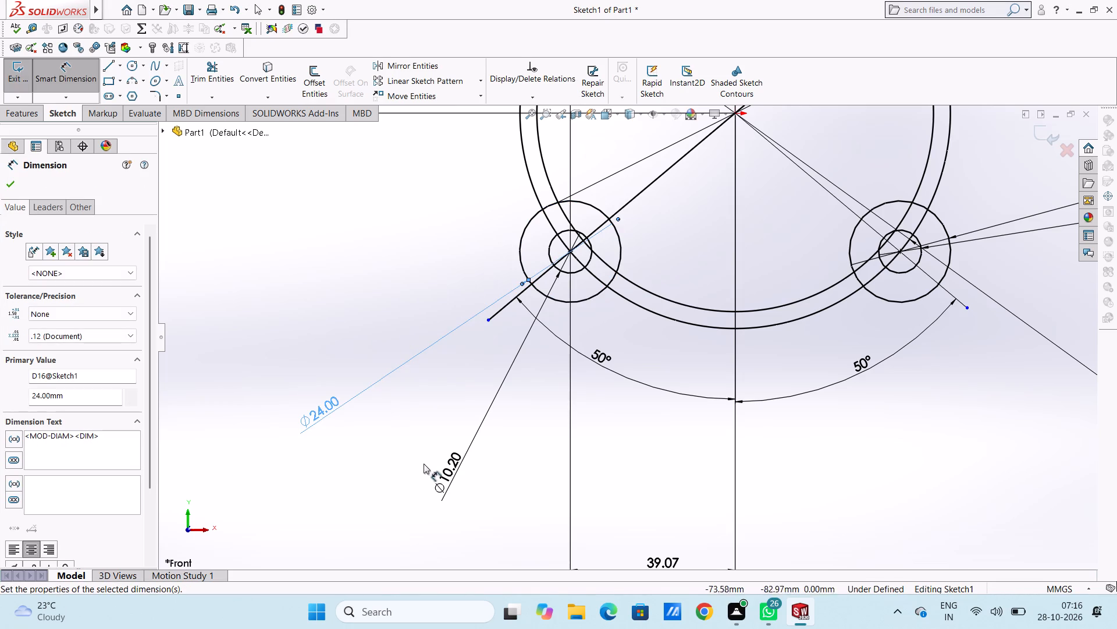
{"action": "left_click", "coordinate": [405, 446]}
Examine the ring sketch and the dimensions on its four concentric circle pairs.
{"action": "scroll", "coordinate": [642, 365], "scroll_direction": "down", "scroll_amount": 1}
{"action": "scroll", "coordinate": [642, 364], "scroll_direction": "up", "scroll_amount": 9}
{"action": "scroll", "coordinate": [689, 292], "scroll_direction": "down", "scroll_amount": 4}
{"action": "scroll", "coordinate": [693, 181], "scroll_direction": "up", "scroll_amount": 3}
{"action": "scroll", "coordinate": [627, 271], "scroll_direction": "down", "scroll_amount": 1}
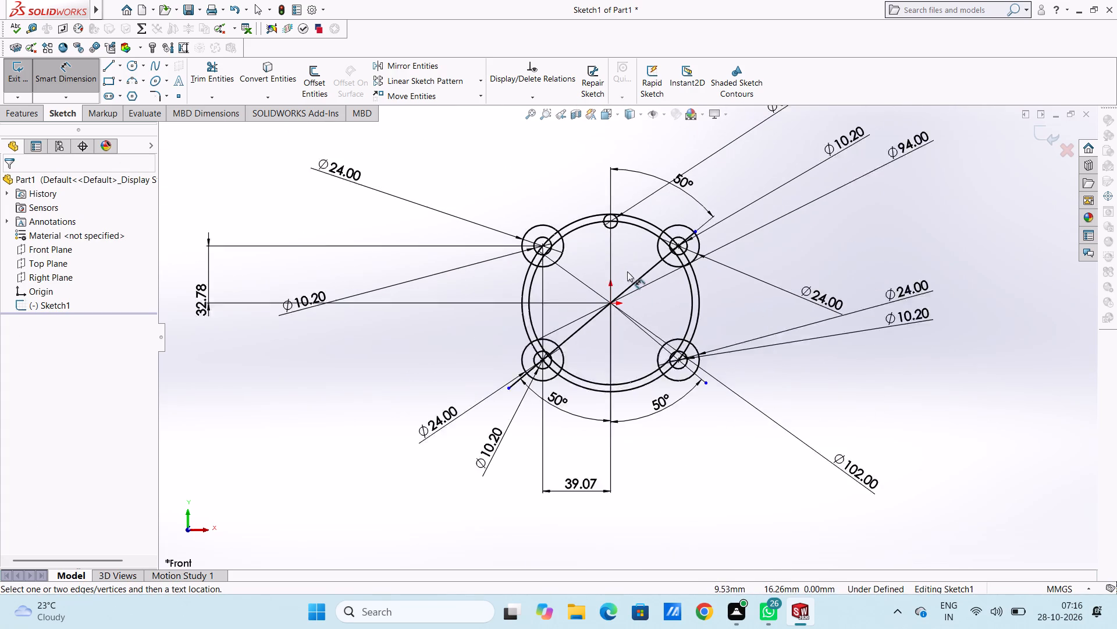
{"action": "scroll", "coordinate": [627, 271], "scroll_direction": "down", "scroll_amount": 1}
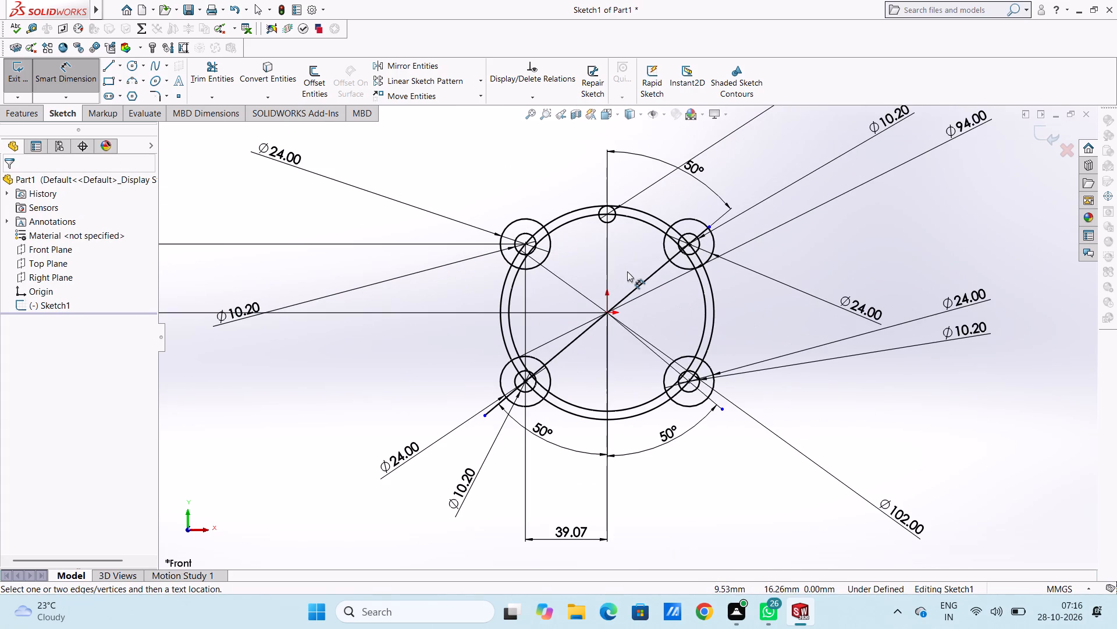
{"action": "scroll", "coordinate": [634, 249], "scroll_direction": "down", "scroll_amount": 3}
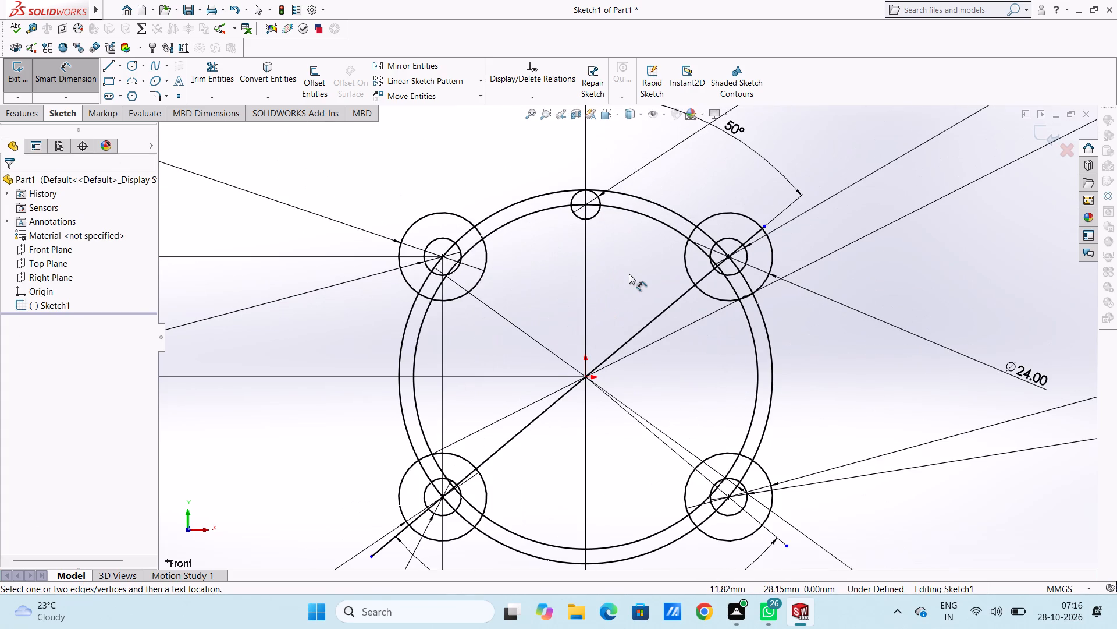
{"action": "scroll", "coordinate": [629, 270], "scroll_direction": "up", "scroll_amount": 4}
{"action": "scroll", "coordinate": [589, 438], "scroll_direction": "down", "scroll_amount": 2}
{"action": "scroll", "coordinate": [590, 444], "scroll_direction": "up", "scroll_amount": 2}
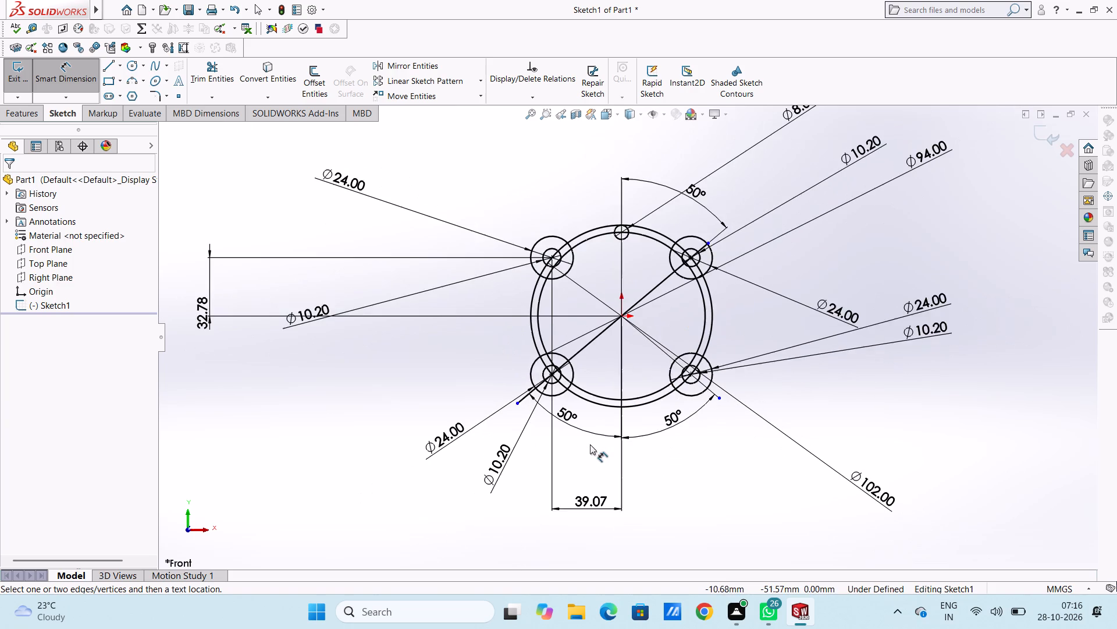
{"action": "scroll", "coordinate": [590, 444], "scroll_direction": "down", "scroll_amount": 1}
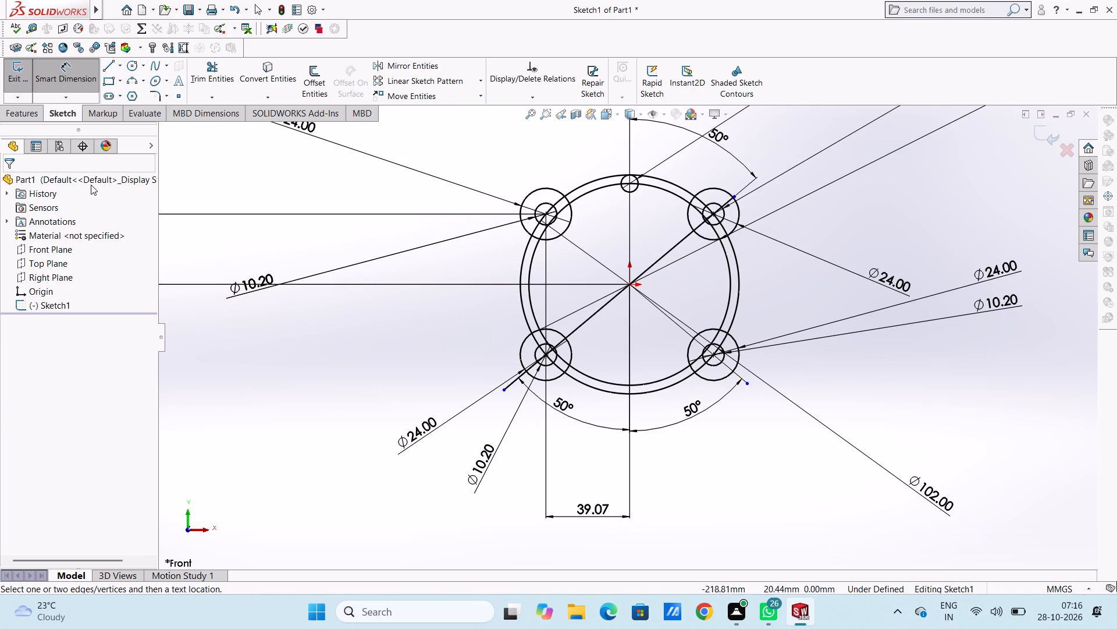
Delete the three angled lines running from the origin through the upper-right, lower-left and lower-right circle pairs.
{"action": "left_click", "coordinate": [58, 89]}
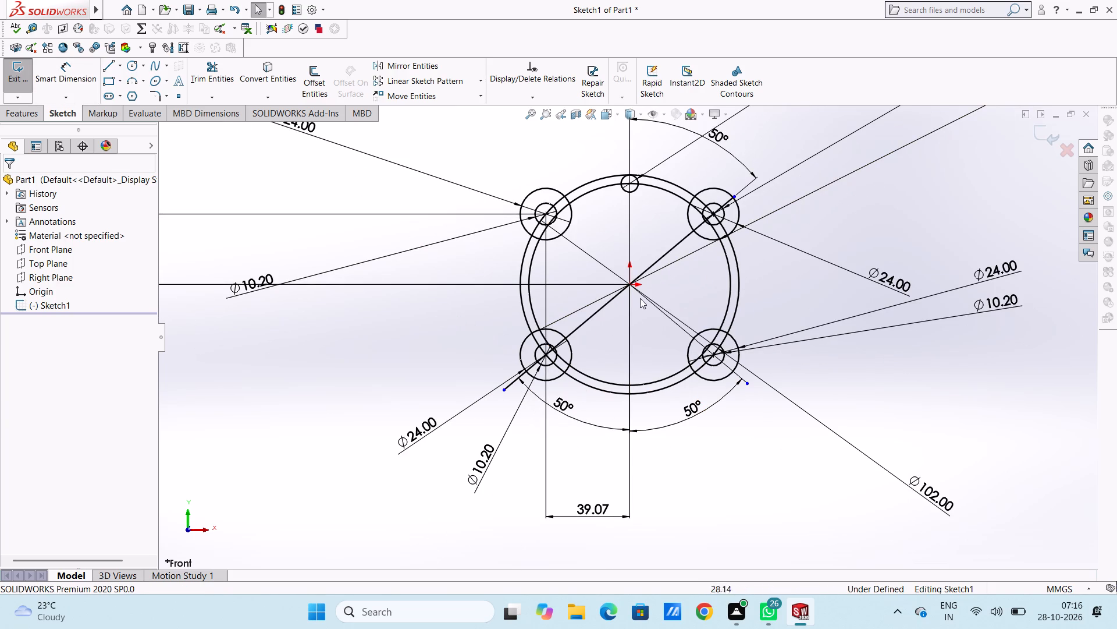
{"action": "left_click", "coordinate": [589, 323]}
{"action": "left_click", "coordinate": [613, 326]}
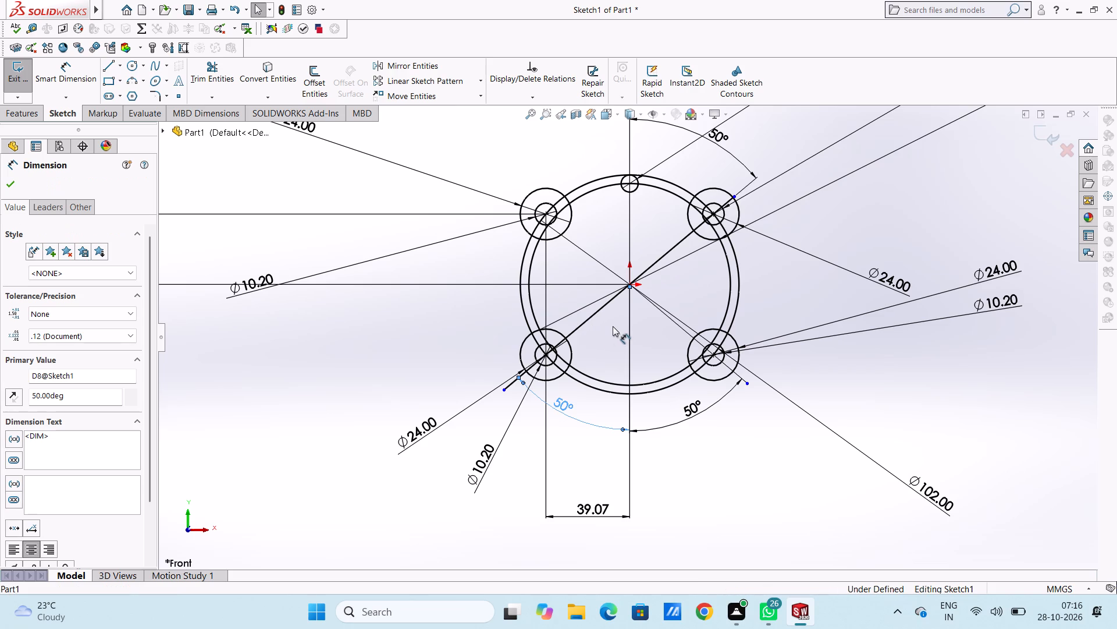
{"action": "left_click", "coordinate": [274, 385]}
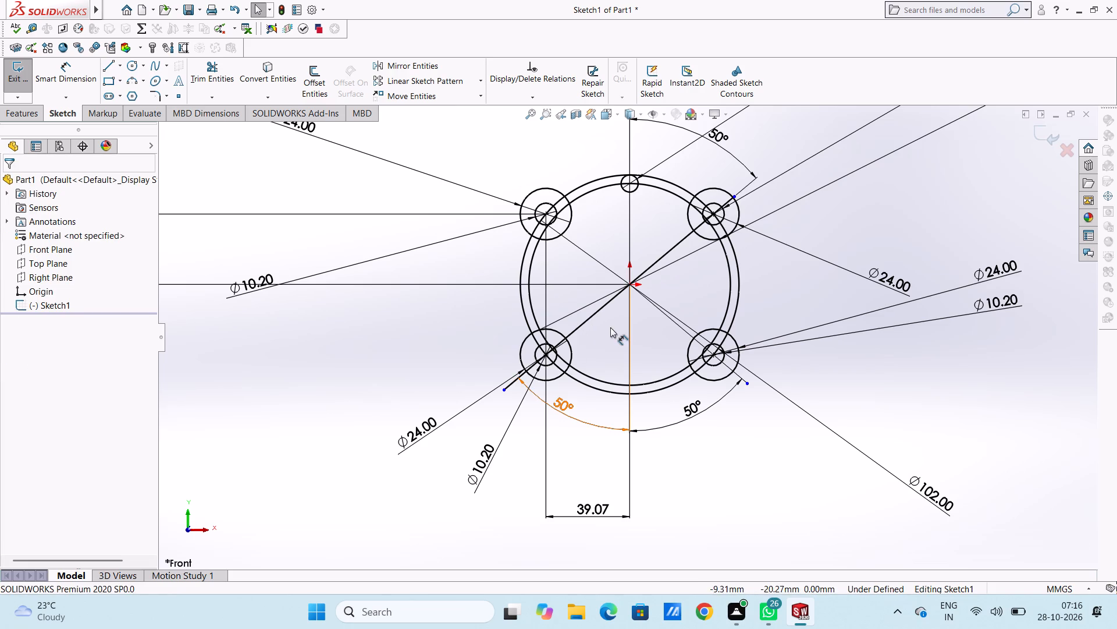
{"action": "left_click", "coordinate": [585, 319]}
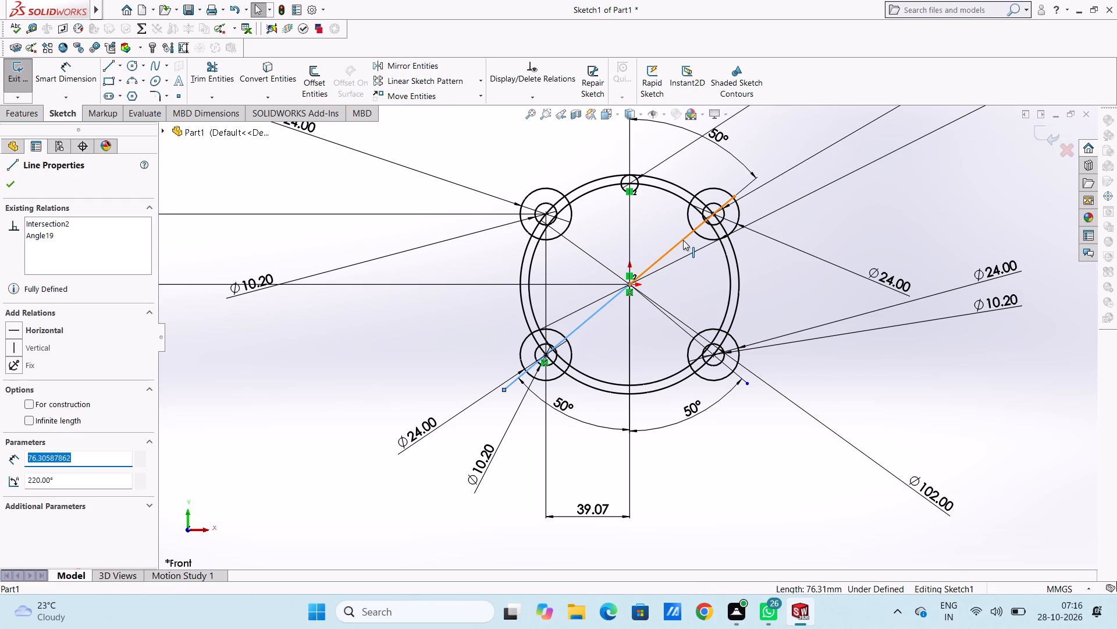
{"action": "left_click", "coordinate": [683, 240], "text": "ctrl"}
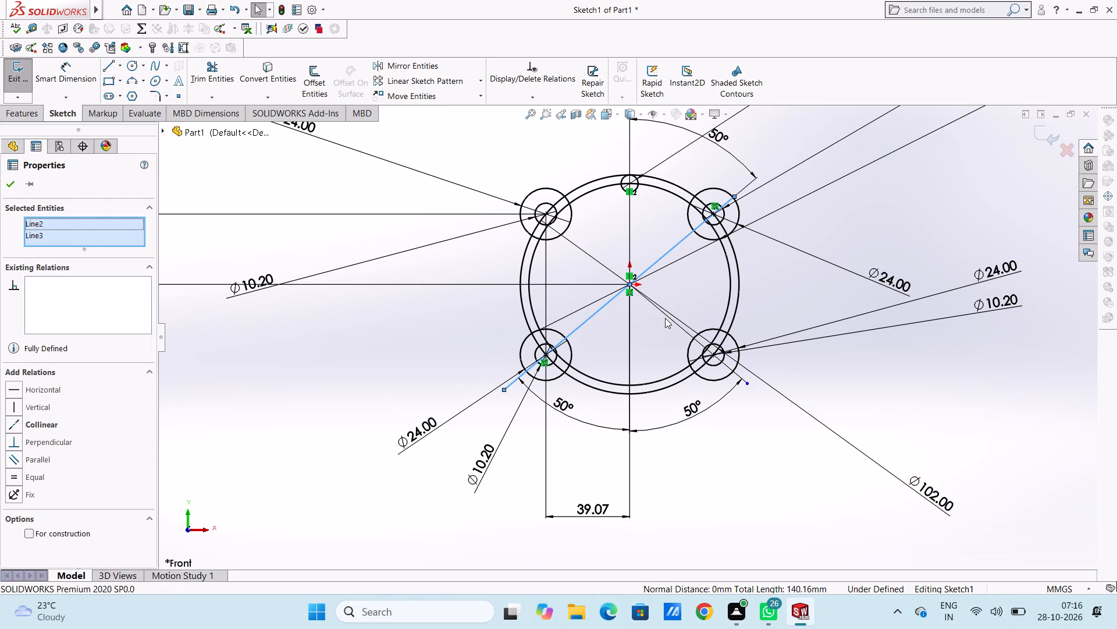
{"action": "left_click", "coordinate": [673, 320], "text": "ctrl"}
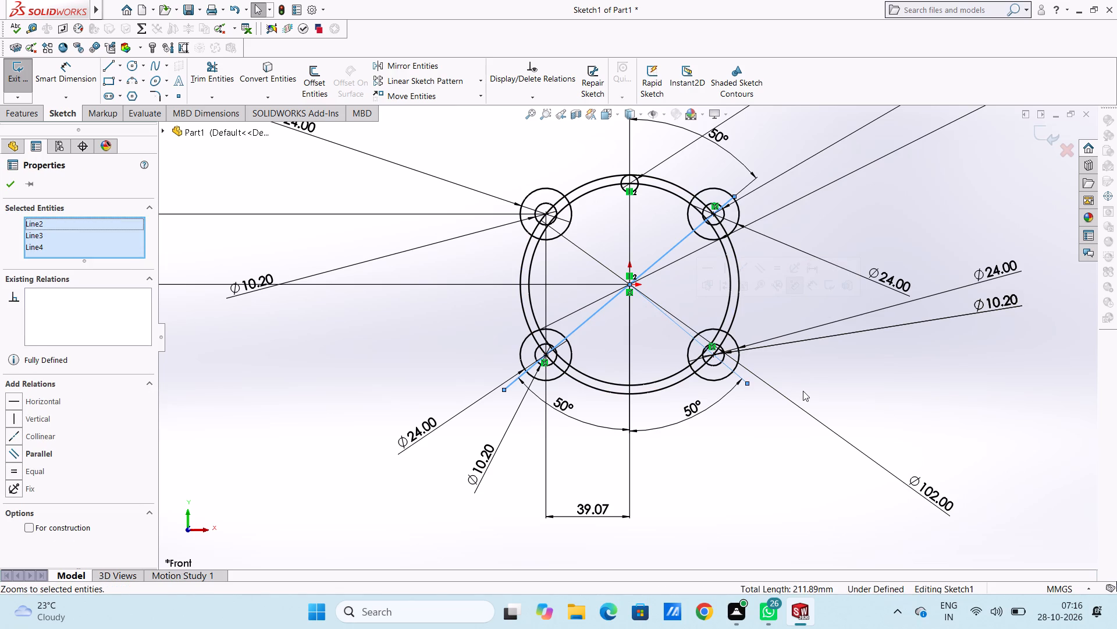
{"action": "right_click", "coordinate": [849, 361]}
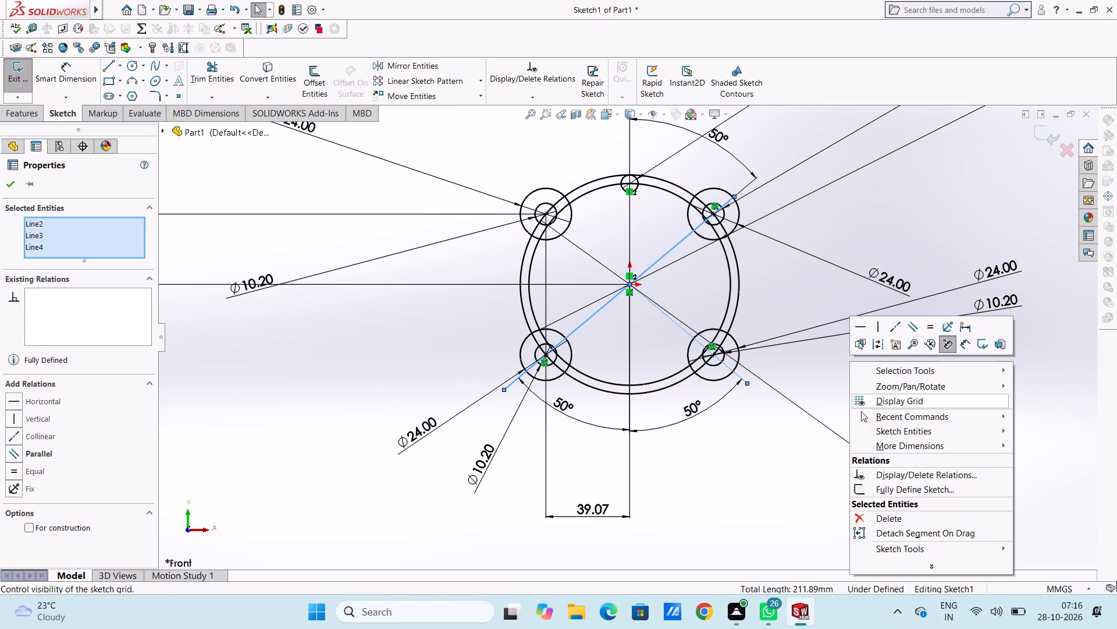
{"action": "left_click", "coordinate": [860, 519]}
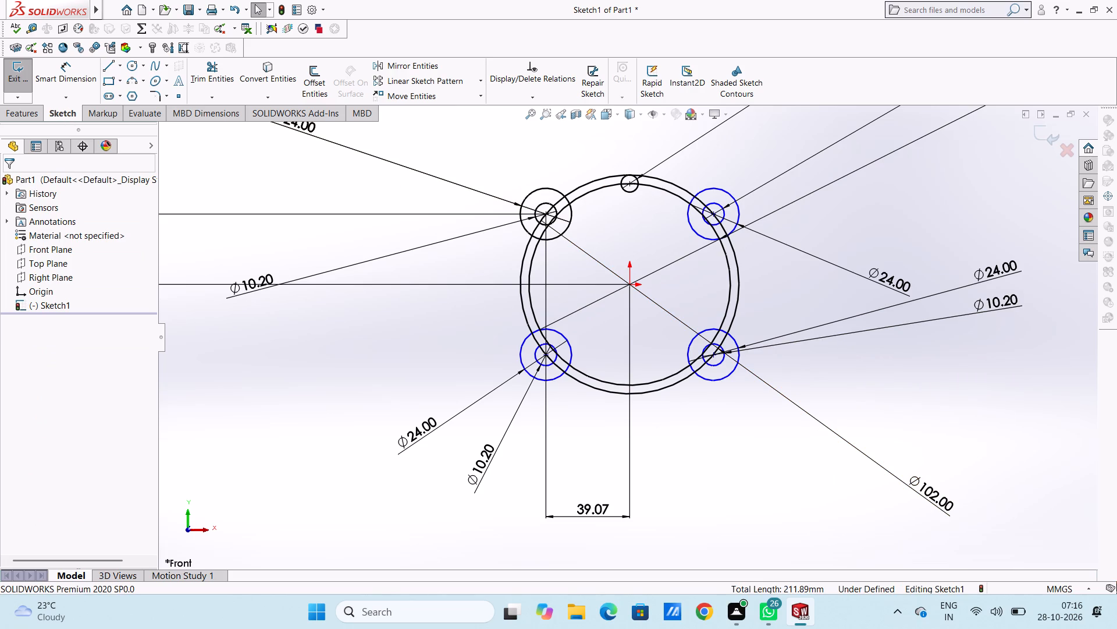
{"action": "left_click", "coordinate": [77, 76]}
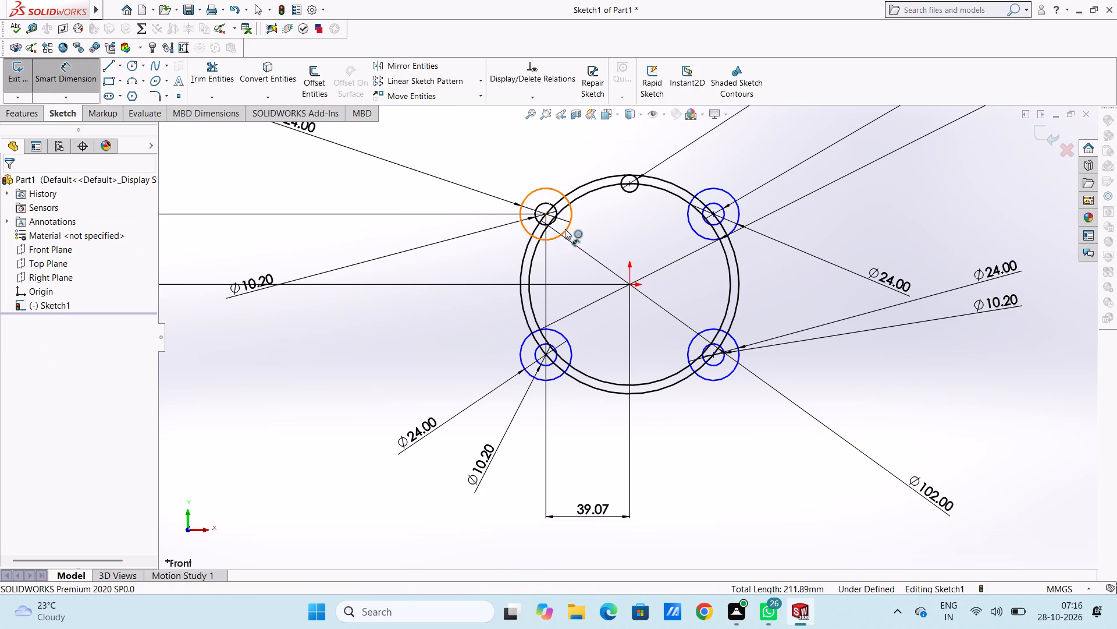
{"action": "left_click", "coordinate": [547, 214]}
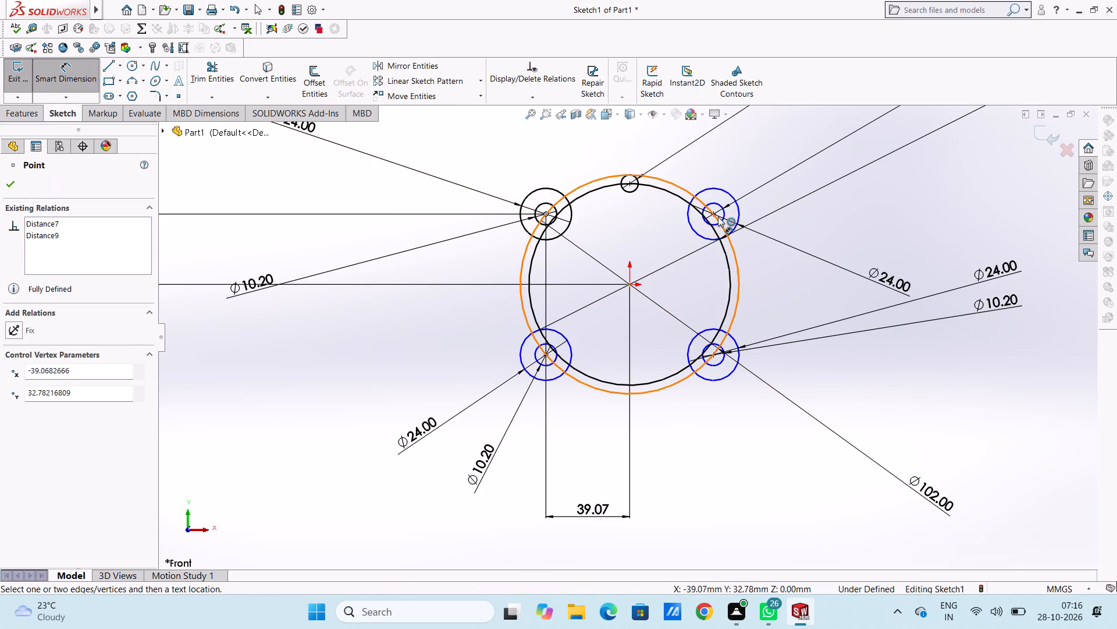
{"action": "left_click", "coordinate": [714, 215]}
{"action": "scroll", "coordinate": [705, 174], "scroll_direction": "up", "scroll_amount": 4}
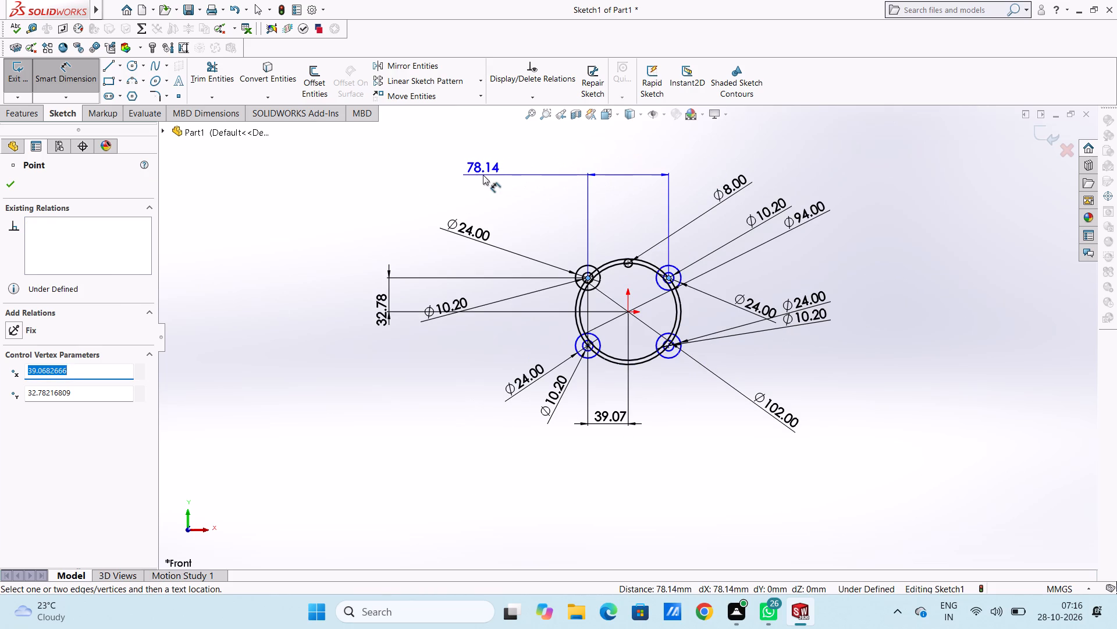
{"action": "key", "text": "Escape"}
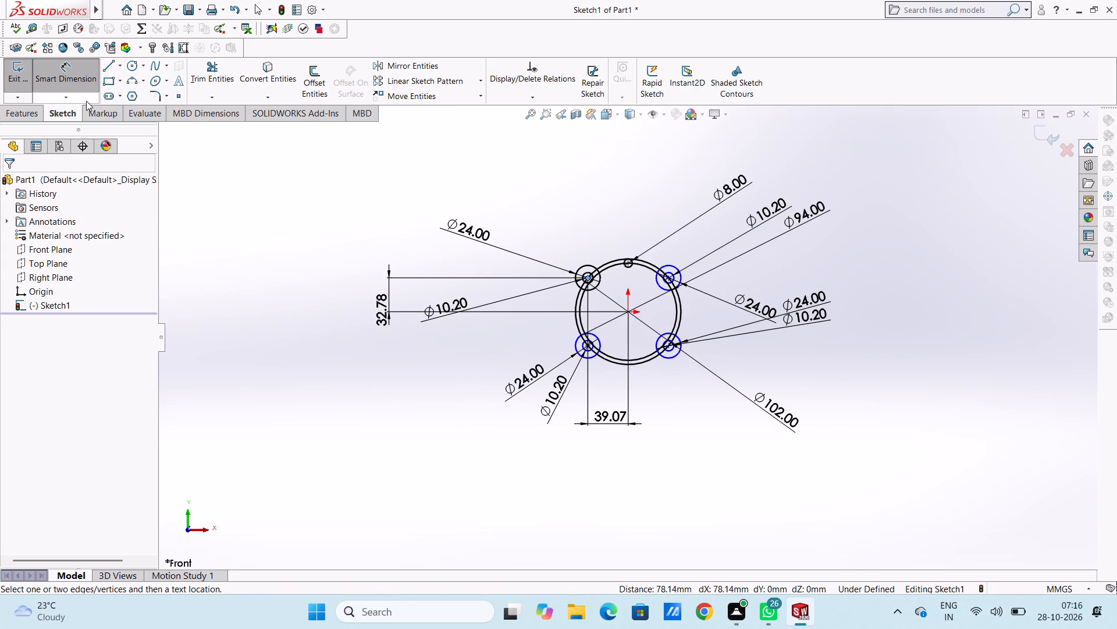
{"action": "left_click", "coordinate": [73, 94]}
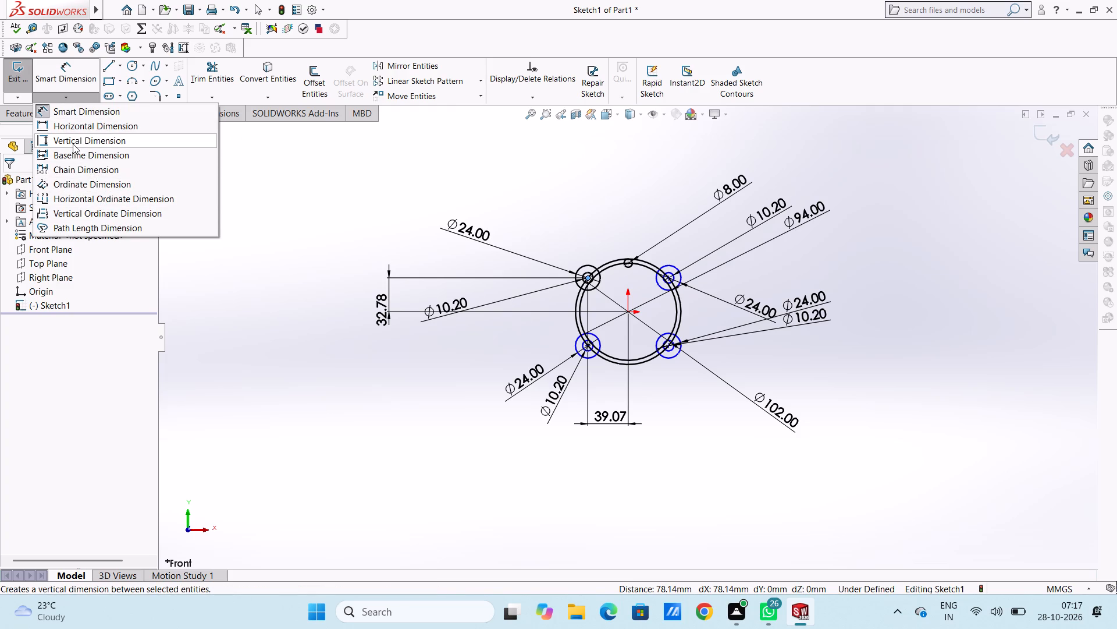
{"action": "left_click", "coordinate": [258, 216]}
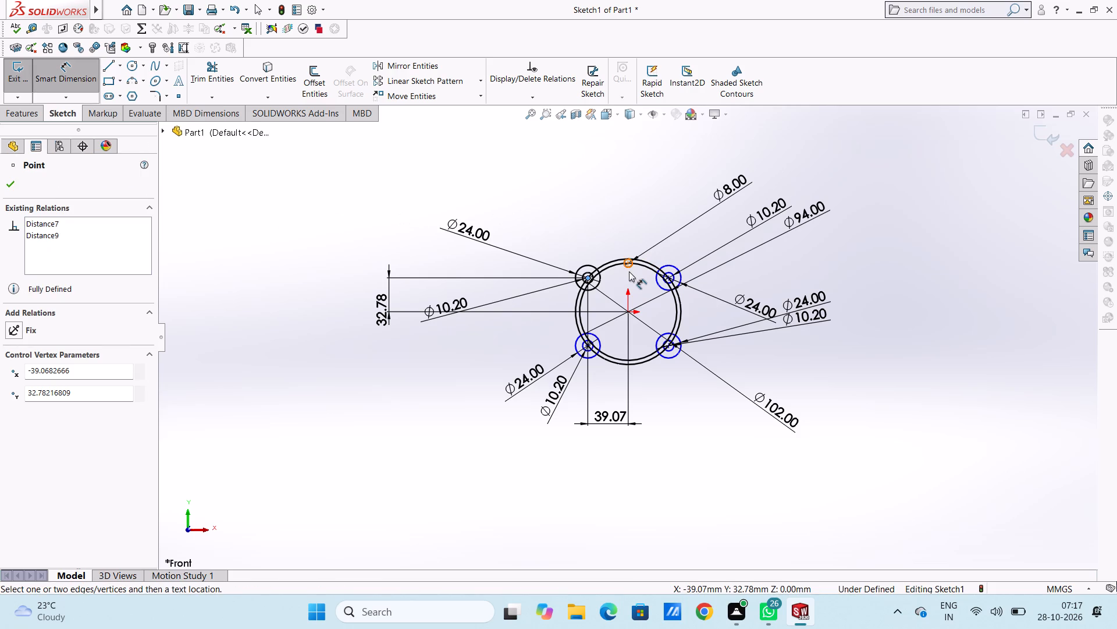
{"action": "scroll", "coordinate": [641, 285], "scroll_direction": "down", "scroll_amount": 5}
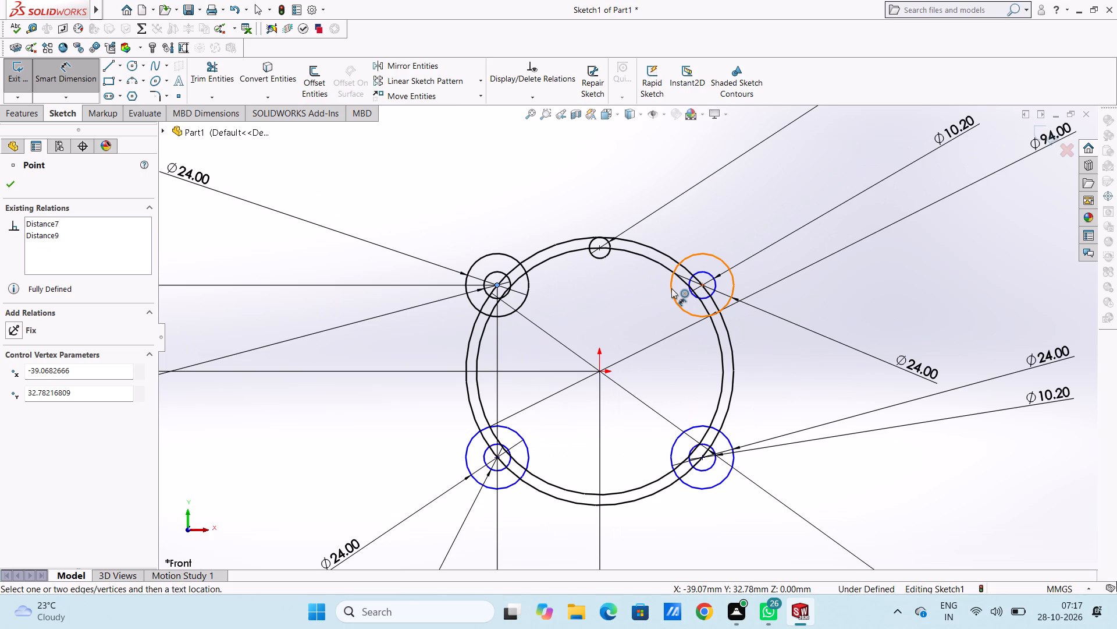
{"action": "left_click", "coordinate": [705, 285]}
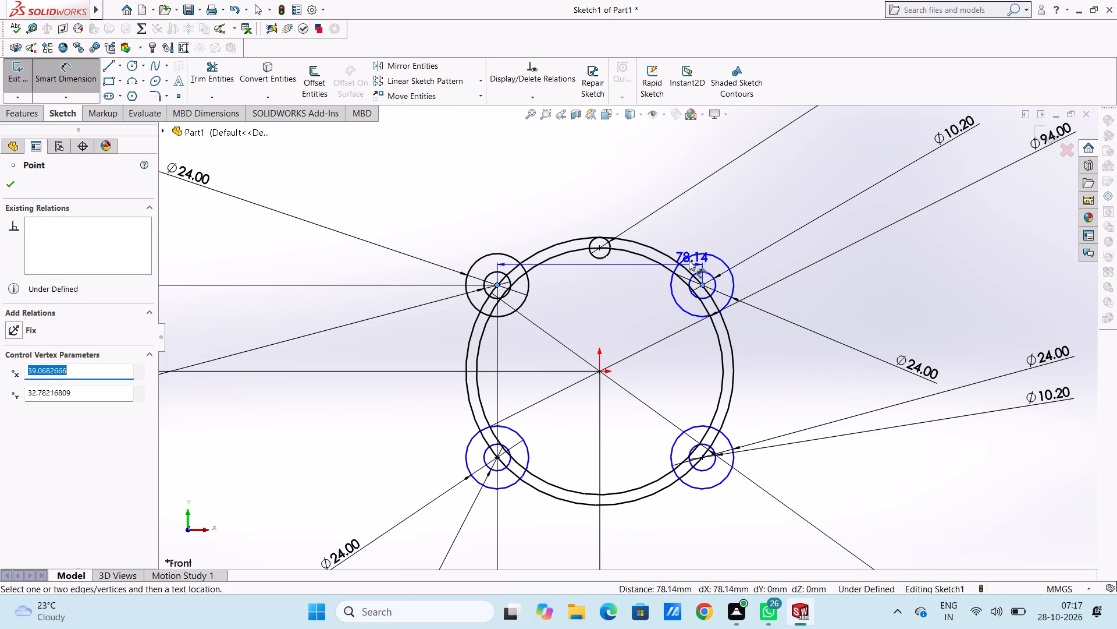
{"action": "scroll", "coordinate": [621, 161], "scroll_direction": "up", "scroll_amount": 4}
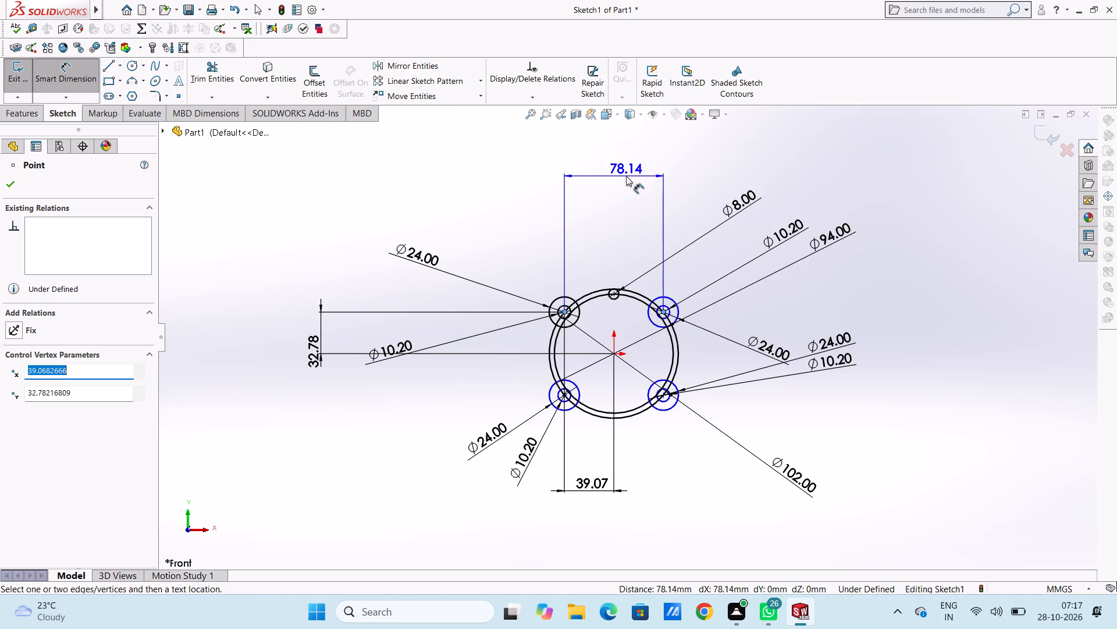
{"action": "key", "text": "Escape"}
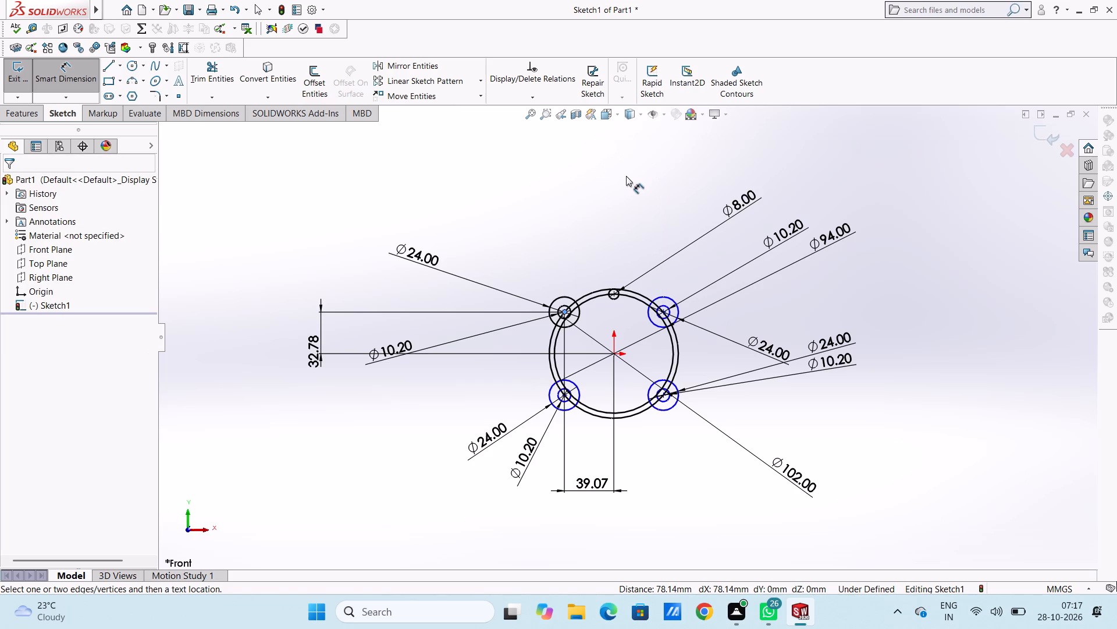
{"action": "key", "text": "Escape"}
Dimension the vertical and horizontal distances from the origin to the lower-left circle pair's centre, accepting the as-drawn values.
{"action": "scroll", "coordinate": [604, 401], "scroll_direction": "down", "scroll_amount": 4}
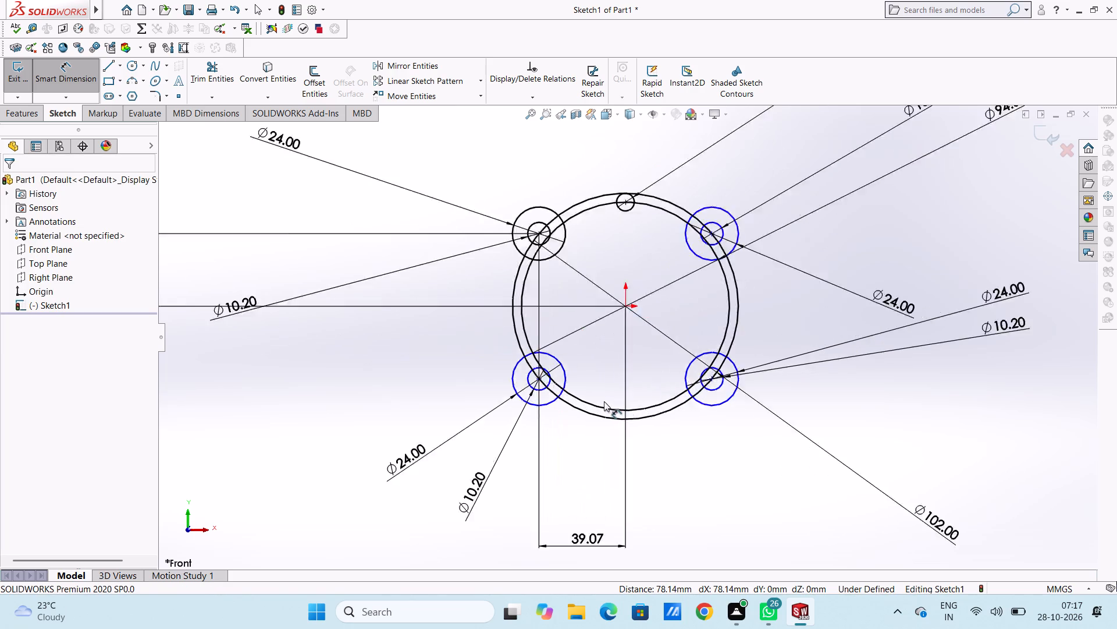
{"action": "scroll", "coordinate": [604, 401], "scroll_direction": "down", "scroll_amount": 3}
{"action": "left_click", "coordinate": [471, 337]}
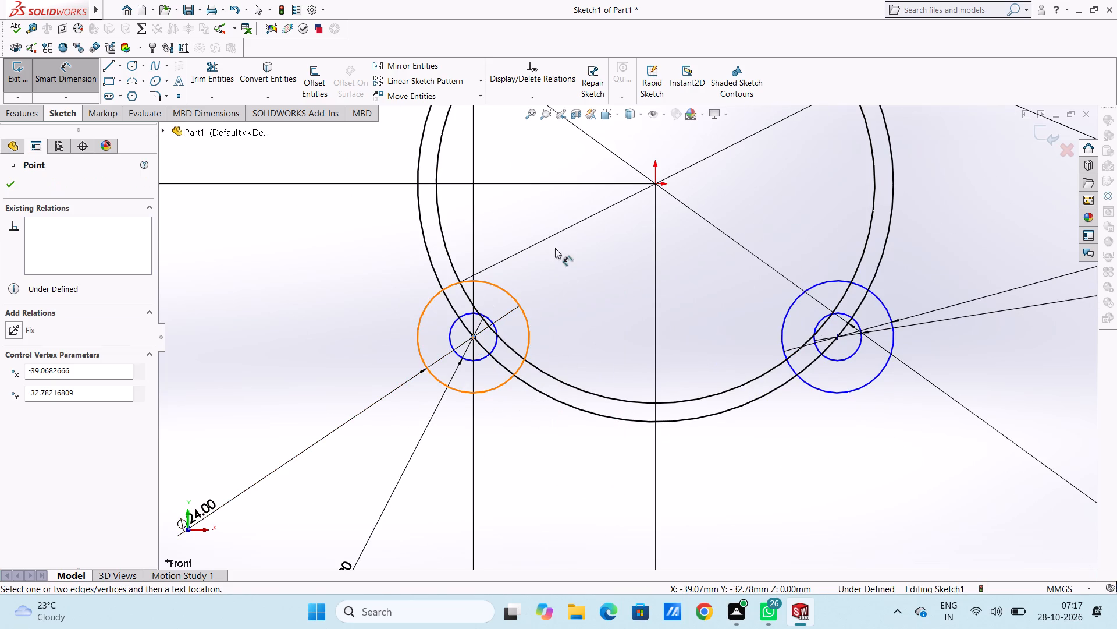
{"action": "left_click", "coordinate": [653, 184]}
{"action": "scroll", "coordinate": [507, 213], "scroll_direction": "up", "scroll_amount": 5}
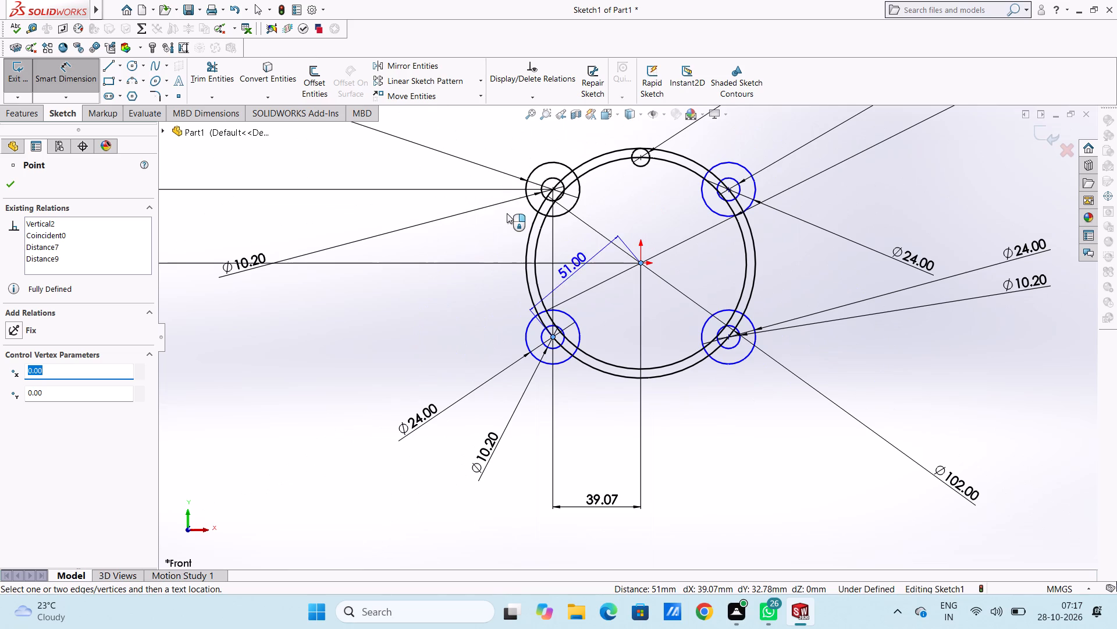
{"action": "left_click", "coordinate": [343, 295]}
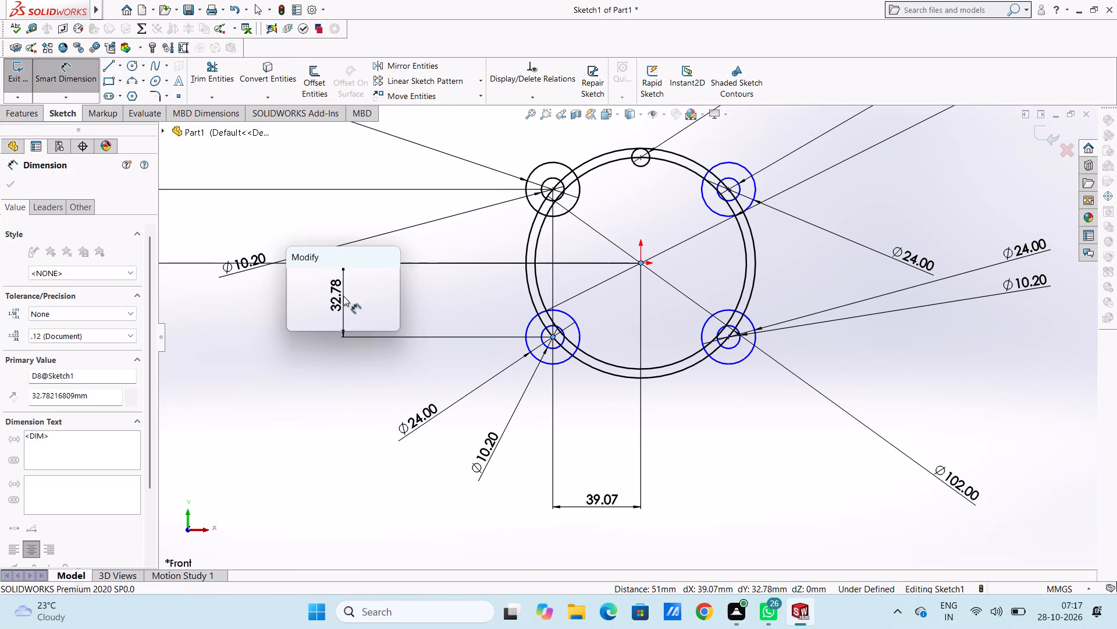
{"action": "left_click", "coordinate": [293, 277]}
{"action": "left_click", "coordinate": [285, 291]}
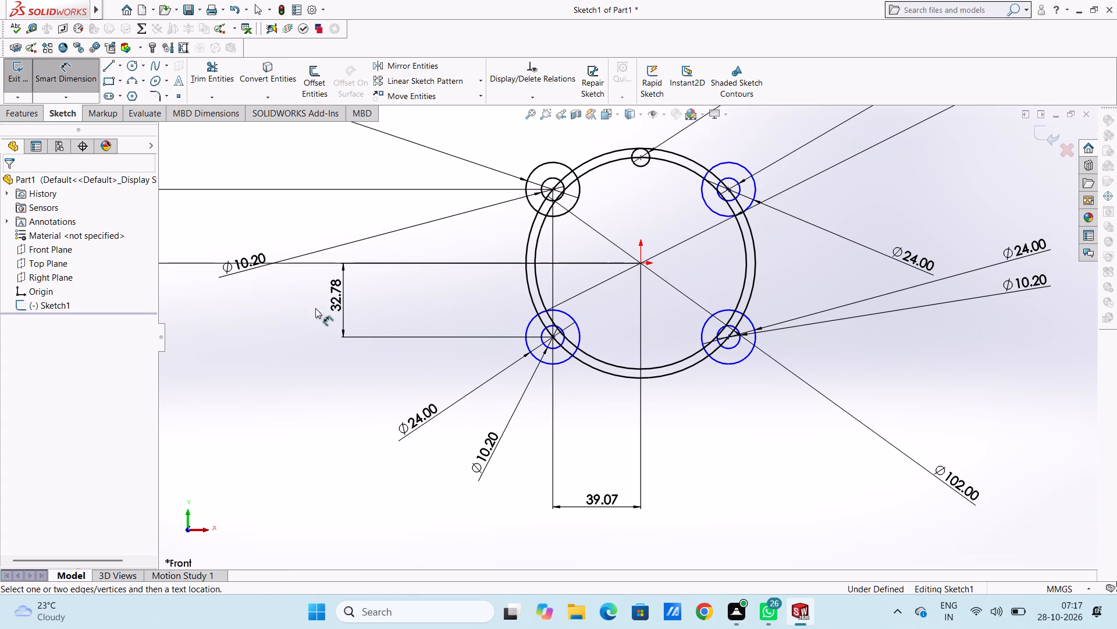
{"action": "left_click", "coordinate": [554, 340]}
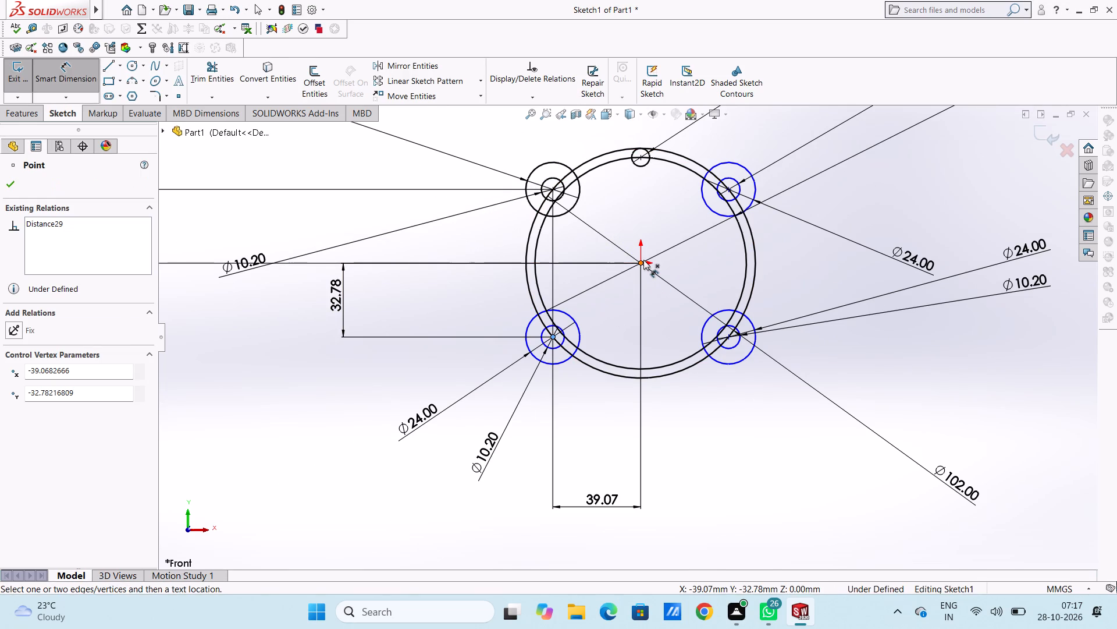
{"action": "left_click", "coordinate": [643, 260]}
{"action": "left_click", "coordinate": [621, 449]}
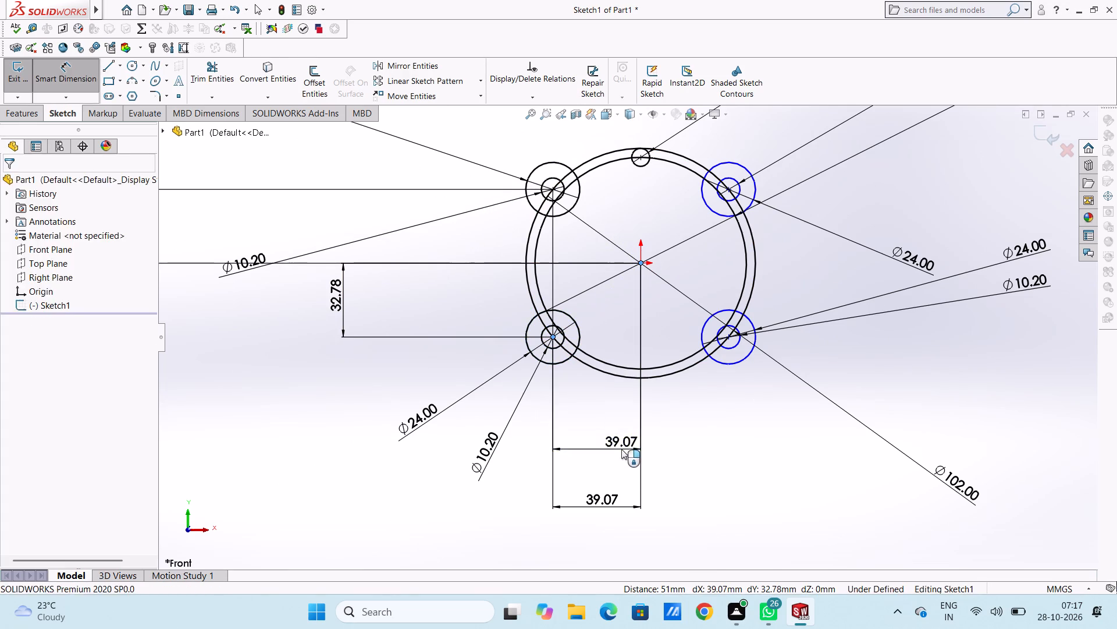
{"action": "left_click", "coordinate": [571, 432]}
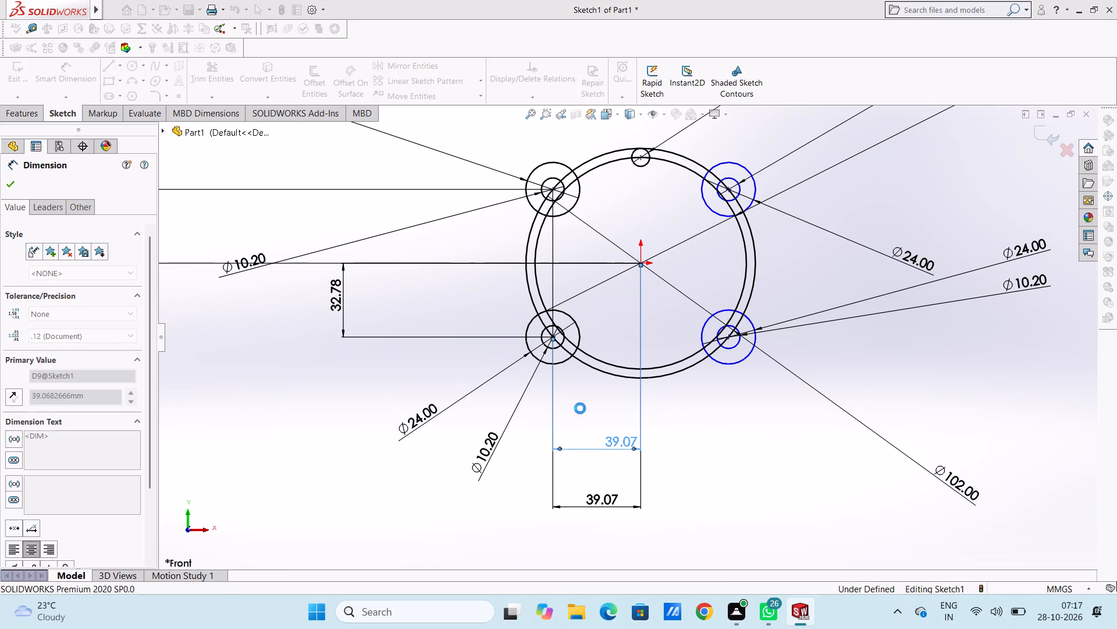
{"action": "left_click", "coordinate": [580, 407]}
Dimension the horizontal and vertical distances from the origin to the lower-right circle pair's centre, accepting the as-drawn values.
{"action": "scroll", "coordinate": [710, 364], "scroll_direction": "down", "scroll_amount": 3}
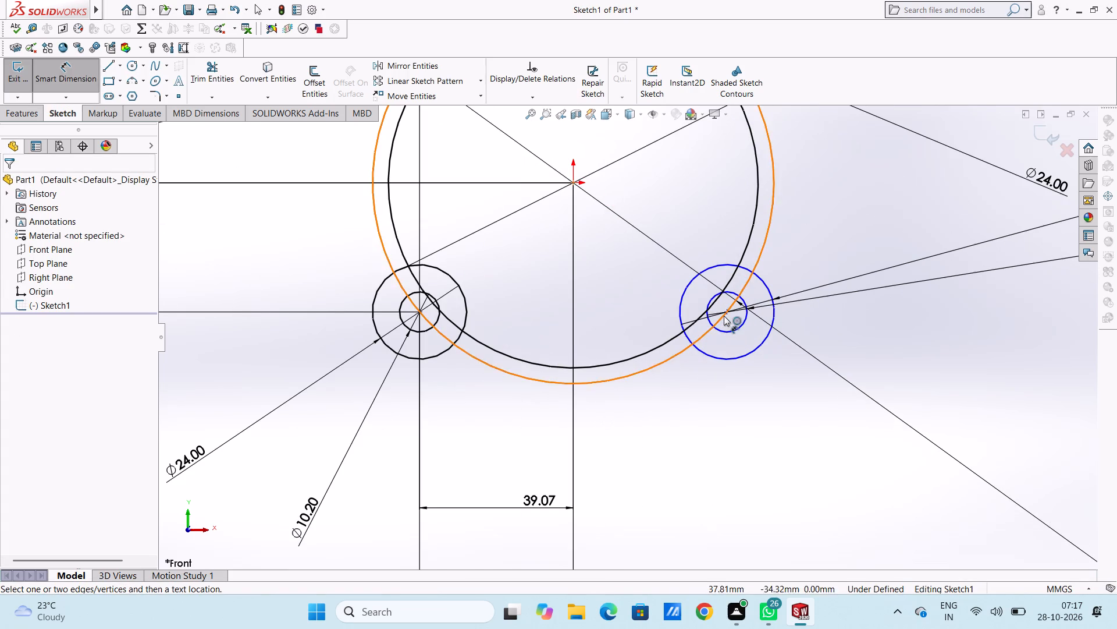
{"action": "left_click", "coordinate": [730, 313]}
{"action": "left_click", "coordinate": [576, 183]}
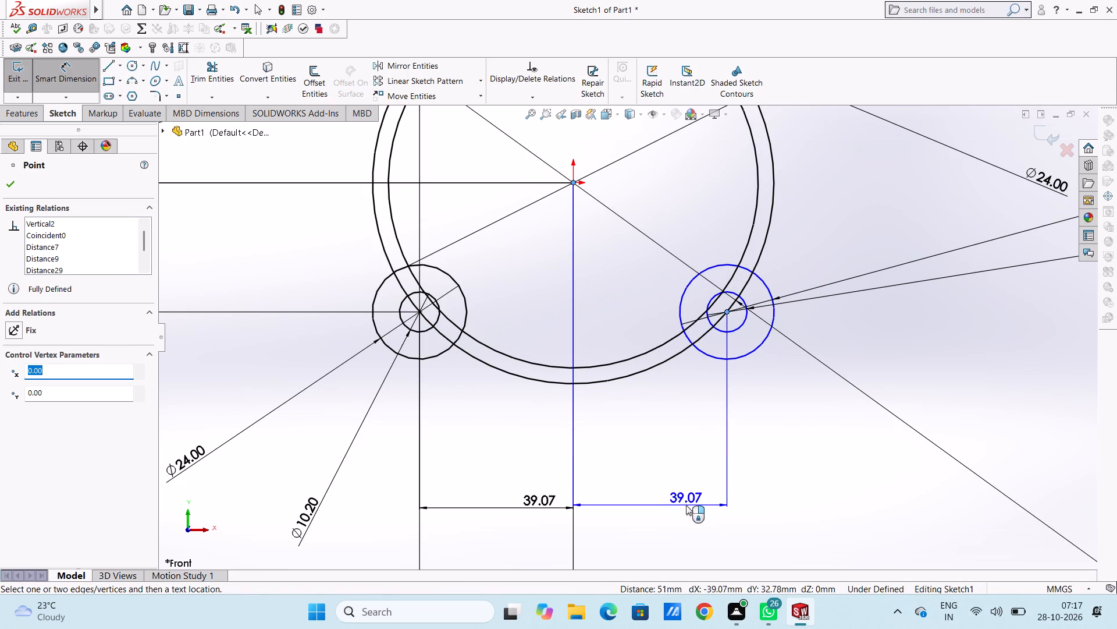
{"action": "left_click", "coordinate": [686, 507]}
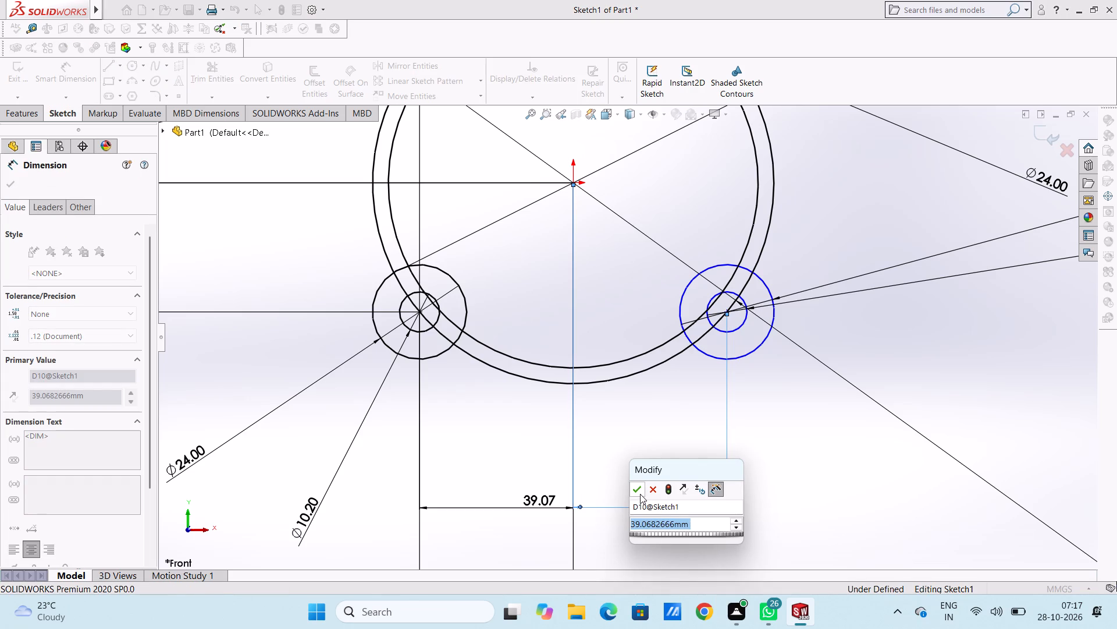
{"action": "left_click", "coordinate": [640, 493]}
{"action": "left_click", "coordinate": [646, 455]}
{"action": "left_click", "coordinate": [575, 183]}
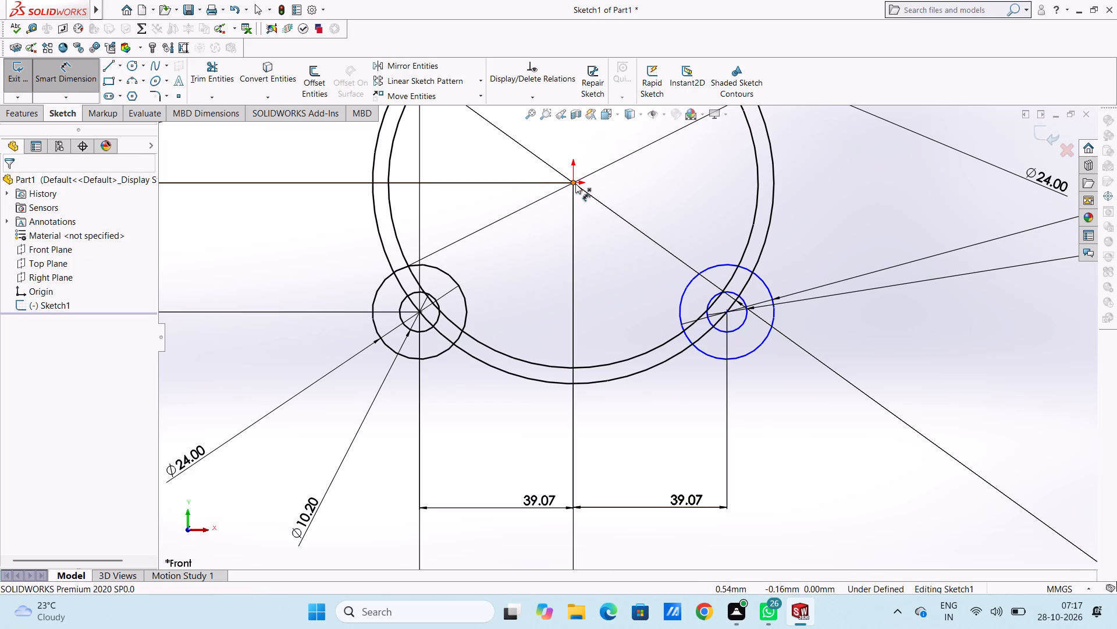
{"action": "left_click", "coordinate": [728, 314]}
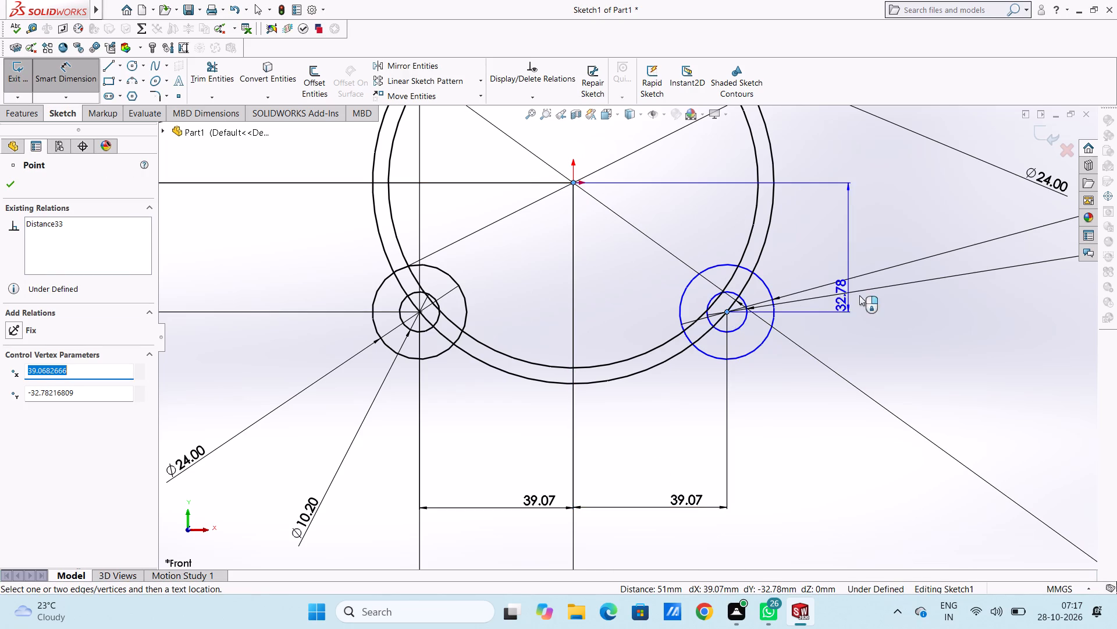
{"action": "left_click", "coordinate": [1008, 306]}
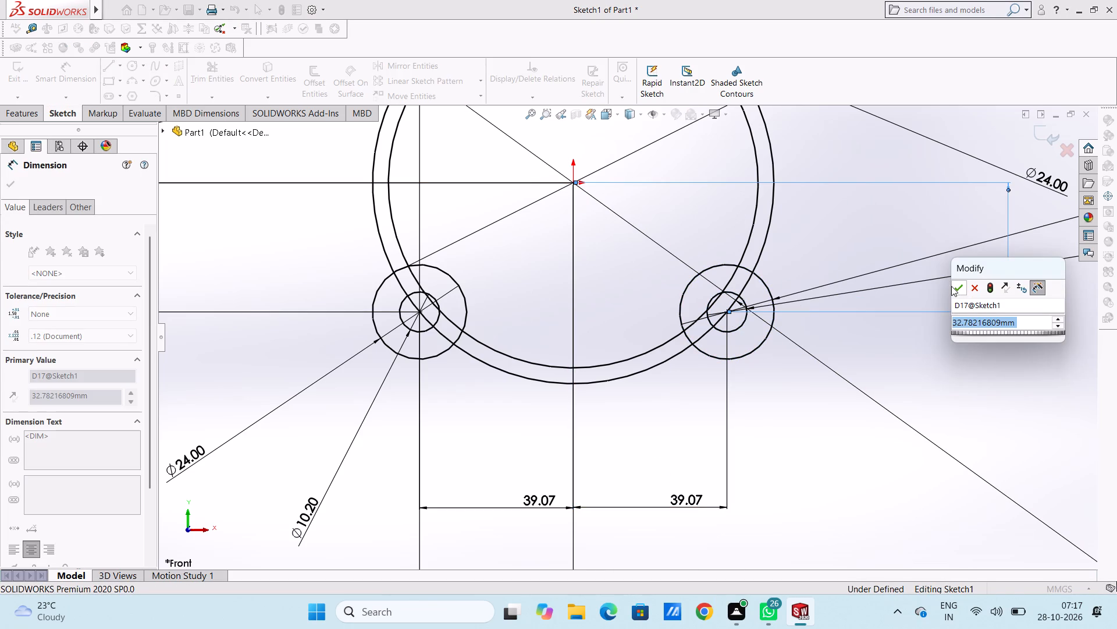
{"action": "left_click", "coordinate": [951, 286]}
{"action": "left_click", "coordinate": [863, 232]}
Dimension the vertical and horizontal distances from the origin to the upper-right circle pair's centre, accepting the as-drawn values.
{"action": "scroll", "coordinate": [832, 223], "scroll_direction": "up", "scroll_amount": 5}
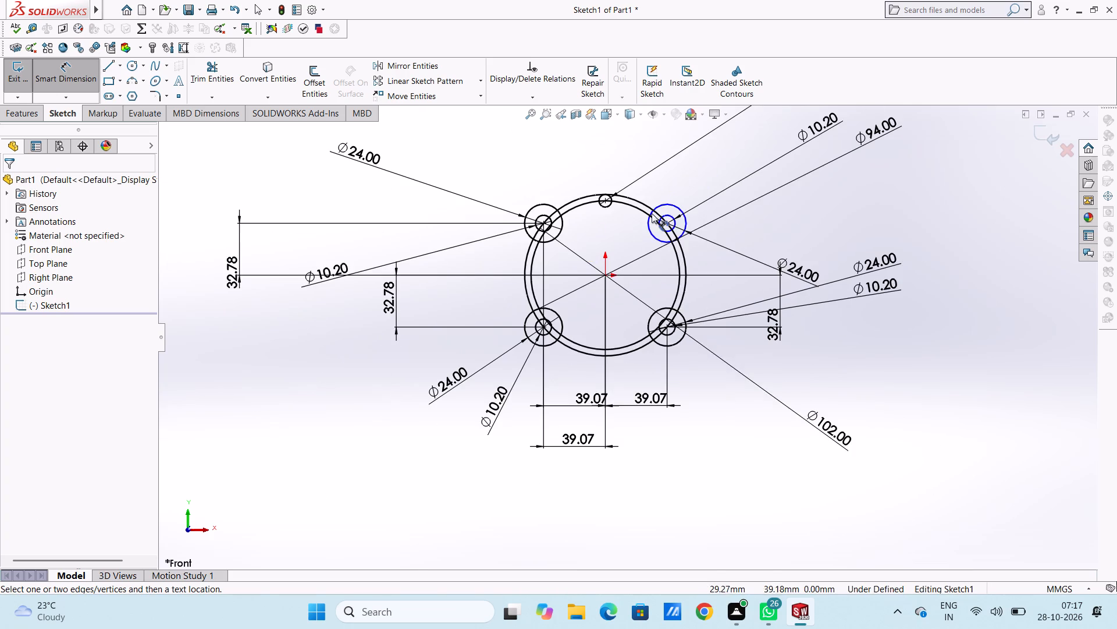
{"action": "scroll", "coordinate": [652, 213], "scroll_direction": "down", "scroll_amount": 4}
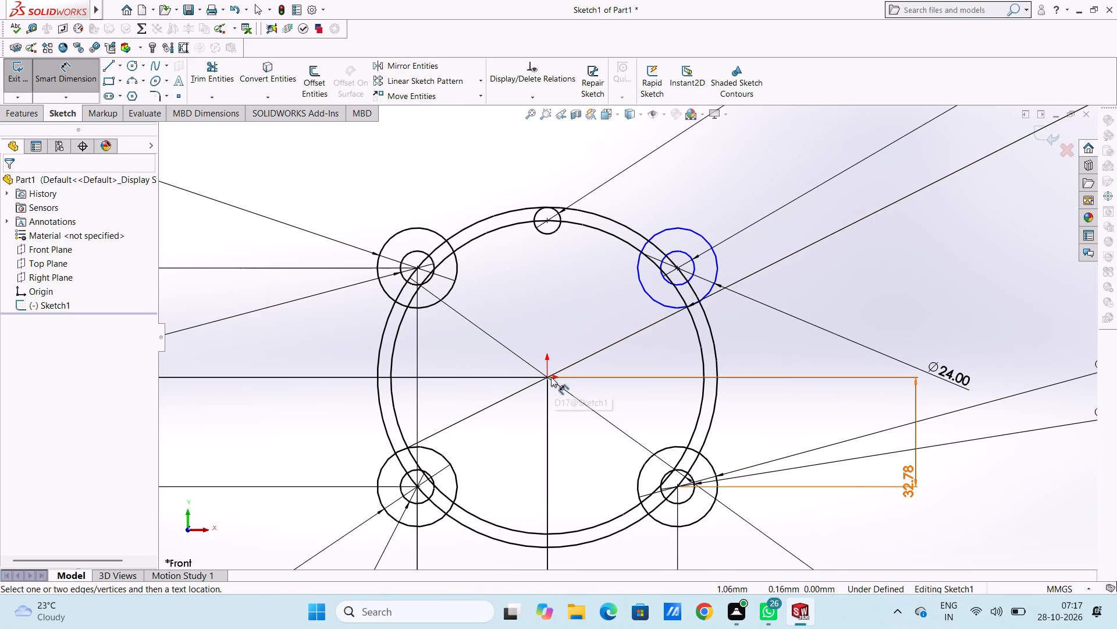
{"action": "left_click", "coordinate": [548, 378]}
{"action": "left_click", "coordinate": [678, 268]}
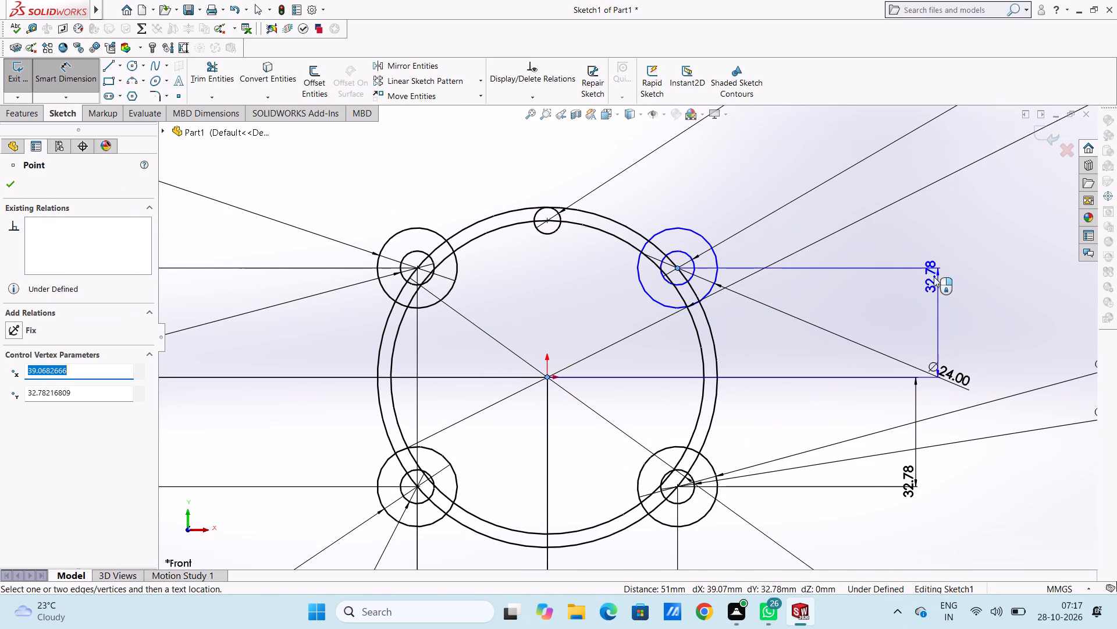
{"action": "left_click", "coordinate": [915, 276]}
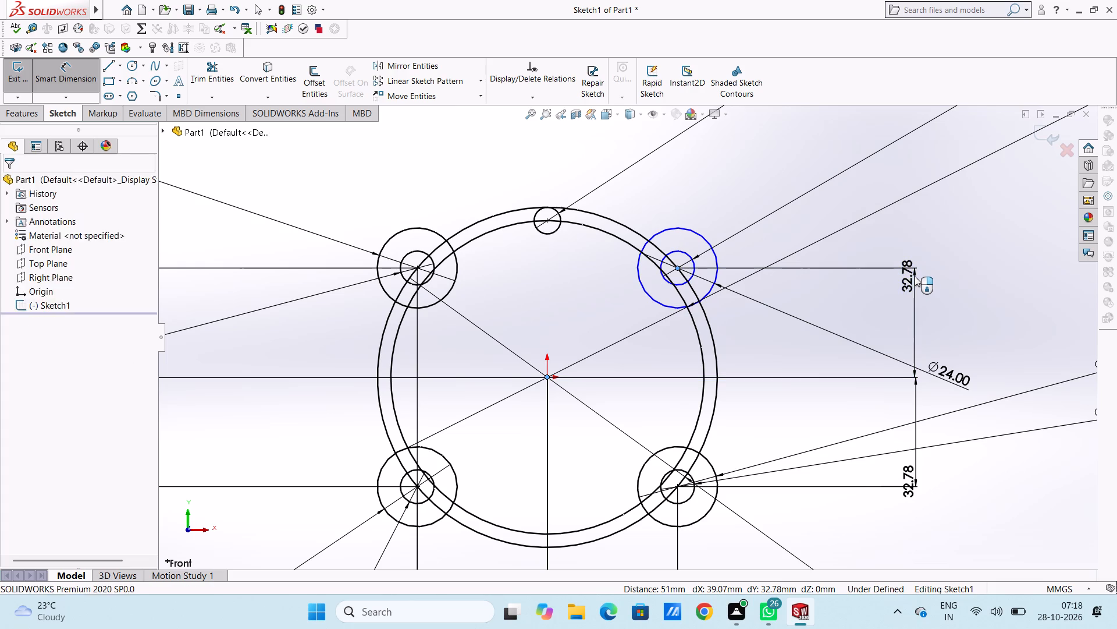
{"action": "left_click", "coordinate": [863, 257]}
{"action": "left_click", "coordinate": [792, 339]}
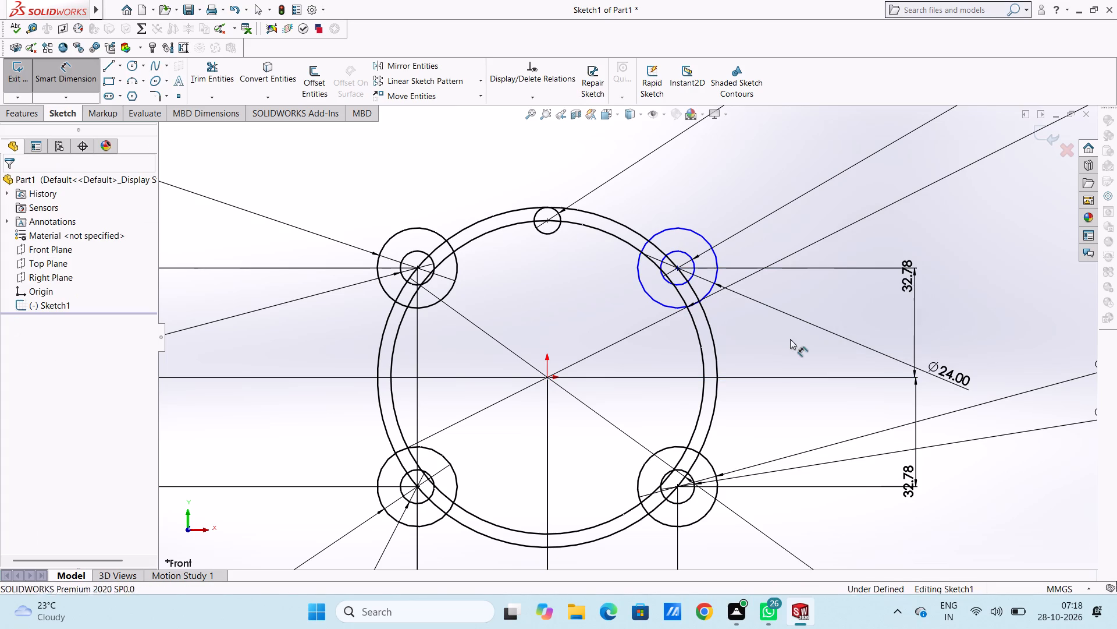
{"action": "left_click", "coordinate": [544, 380]}
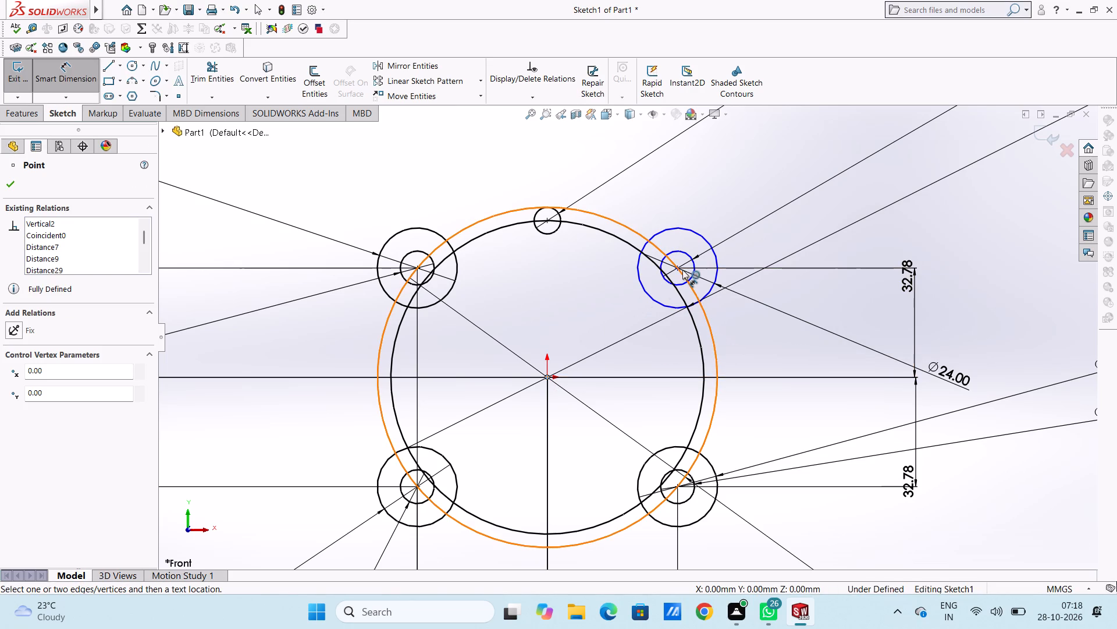
{"action": "left_click", "coordinate": [677, 270]}
{"action": "scroll", "coordinate": [679, 202], "scroll_direction": "up", "scroll_amount": 4}
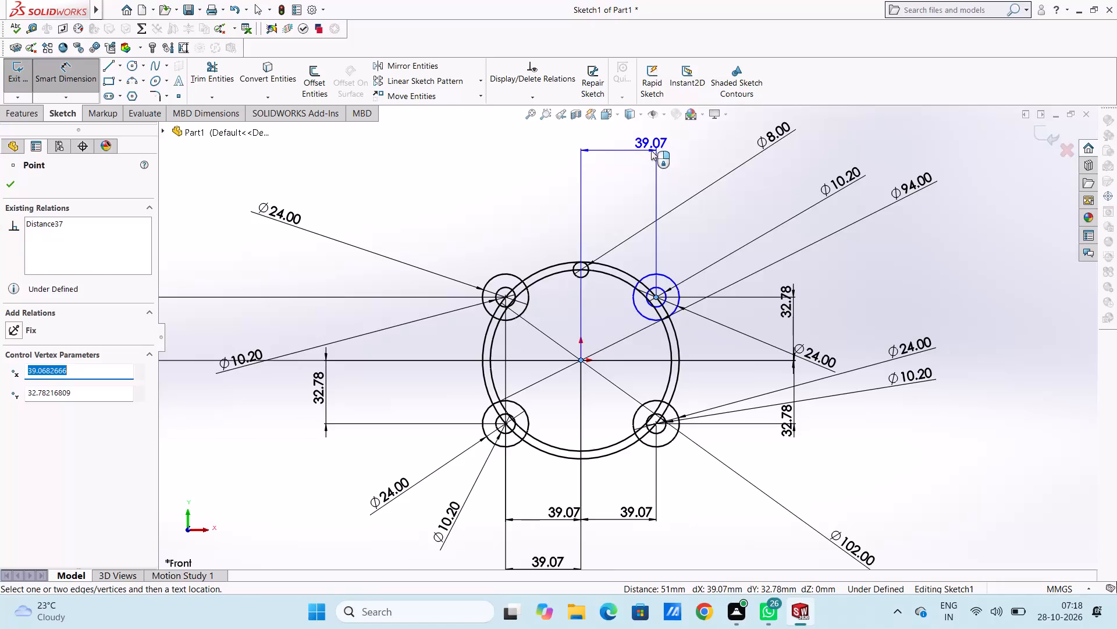
{"action": "left_click", "coordinate": [651, 150]}
{"action": "left_click", "coordinate": [600, 130]}
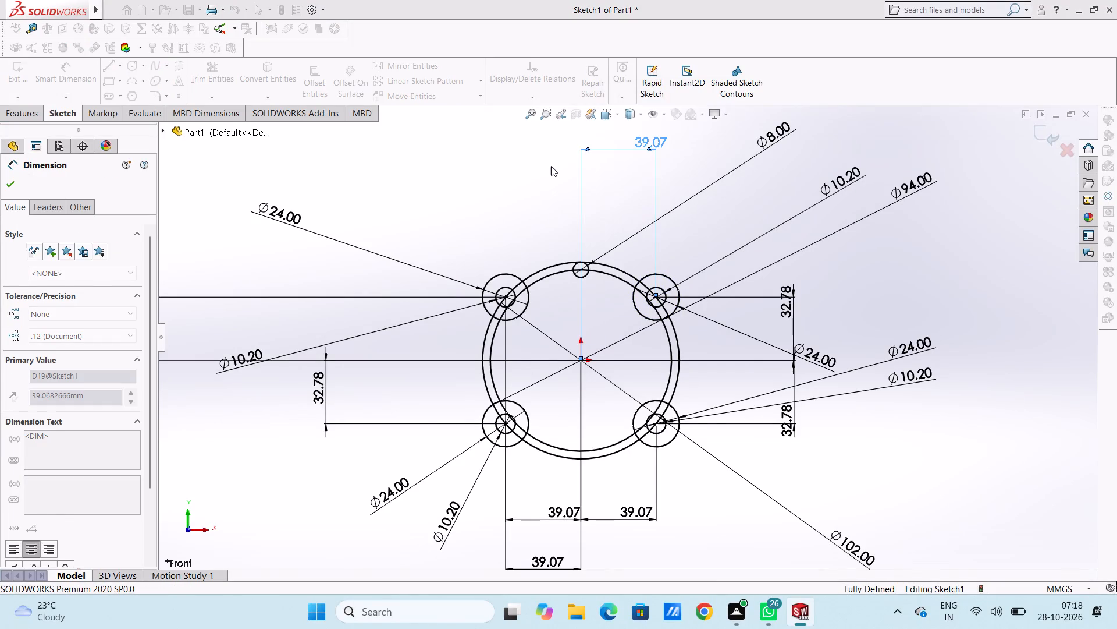
{"action": "left_click", "coordinate": [549, 167]}
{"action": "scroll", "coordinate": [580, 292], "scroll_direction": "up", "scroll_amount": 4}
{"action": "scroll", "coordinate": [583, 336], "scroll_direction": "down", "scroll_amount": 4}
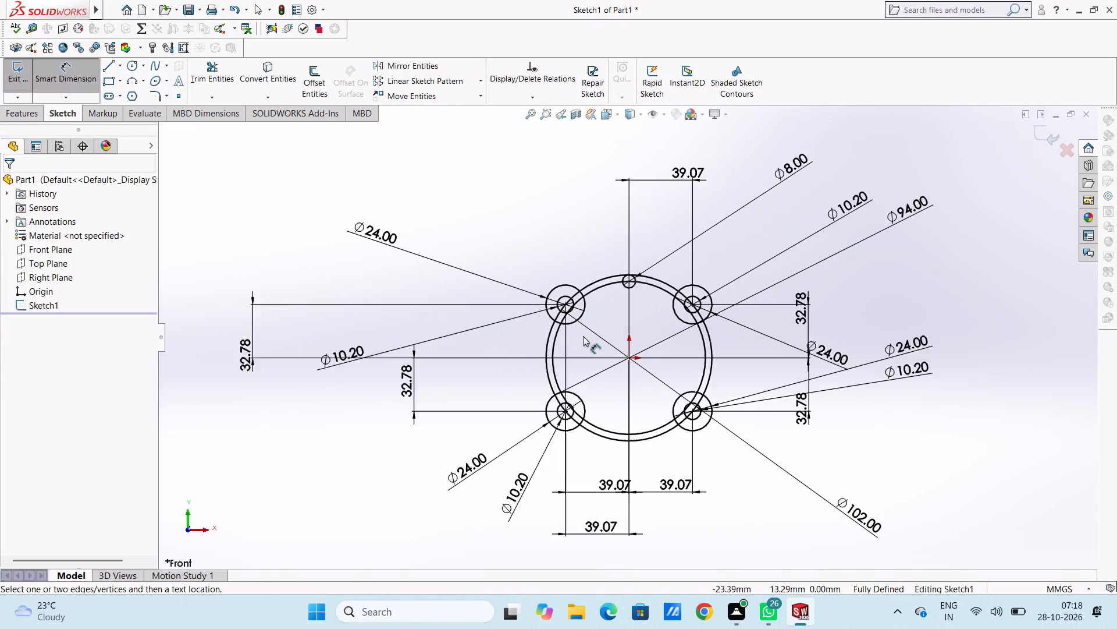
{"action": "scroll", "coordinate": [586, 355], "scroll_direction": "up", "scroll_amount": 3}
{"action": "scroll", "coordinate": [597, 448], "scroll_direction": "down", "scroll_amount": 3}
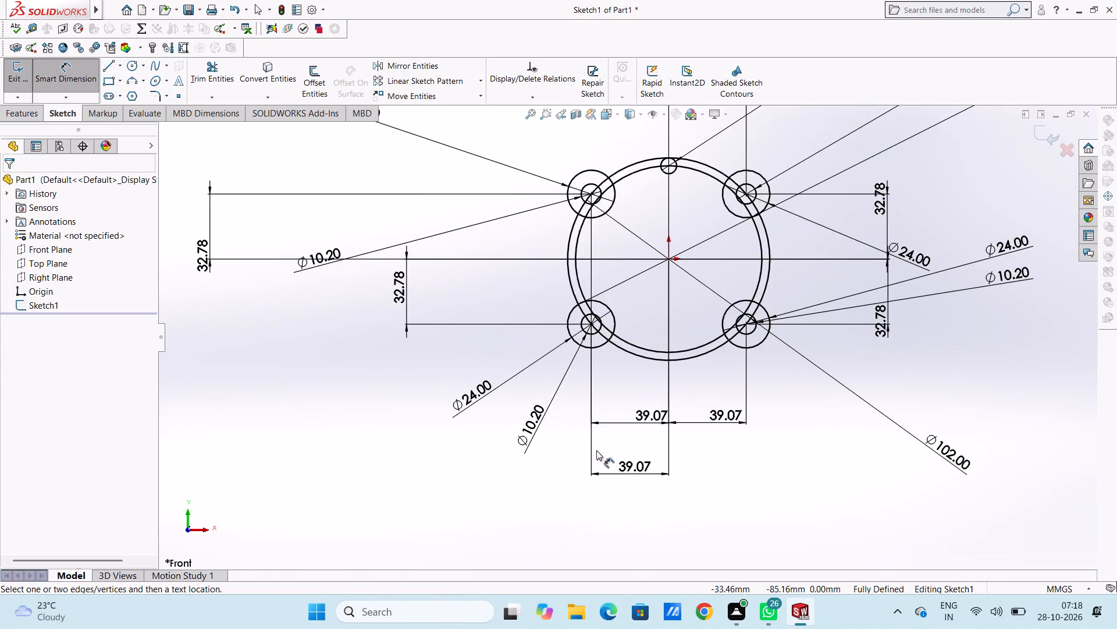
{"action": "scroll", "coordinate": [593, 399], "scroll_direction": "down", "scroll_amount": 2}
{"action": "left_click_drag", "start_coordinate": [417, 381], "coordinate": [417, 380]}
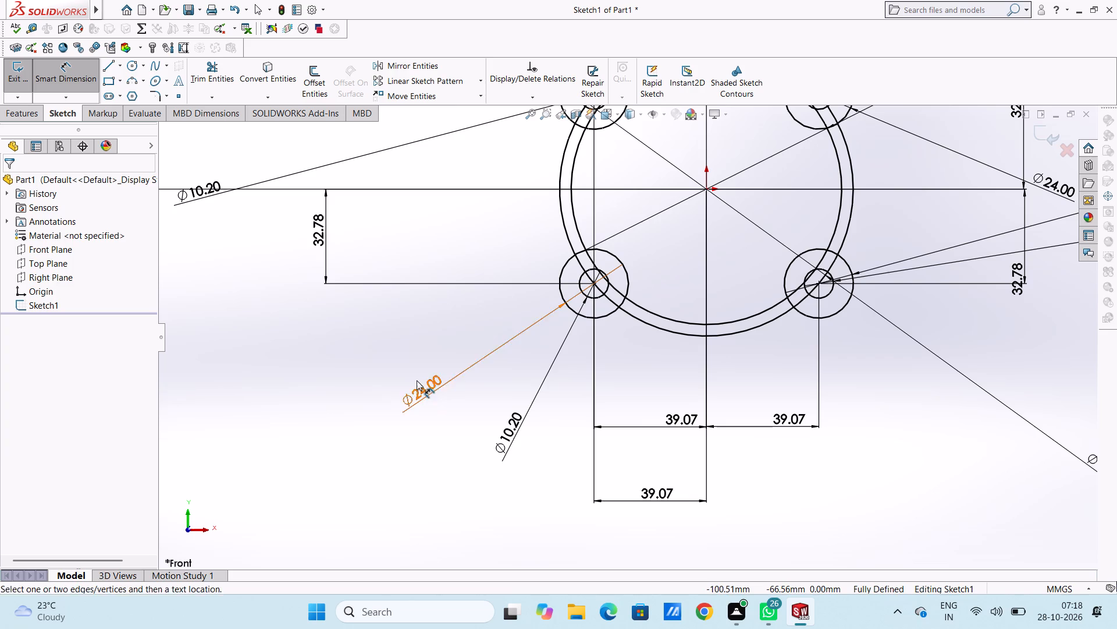
Move the 24 mm and 10.2 mm diameter labels of the lower-left circle pair farther out below and left of the ring.
{"action": "left_click_drag", "start_coordinate": [417, 380], "coordinate": [238, 454]}
{"action": "left_click", "coordinate": [436, 433]}
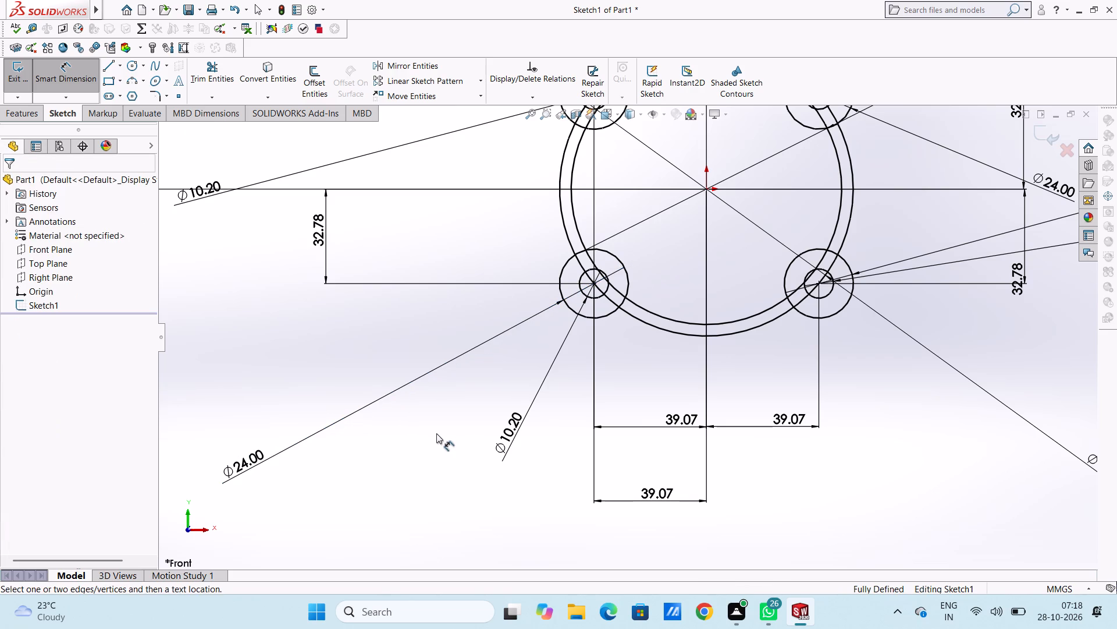
{"action": "left_click_drag", "start_coordinate": [511, 423], "coordinate": [250, 526]}
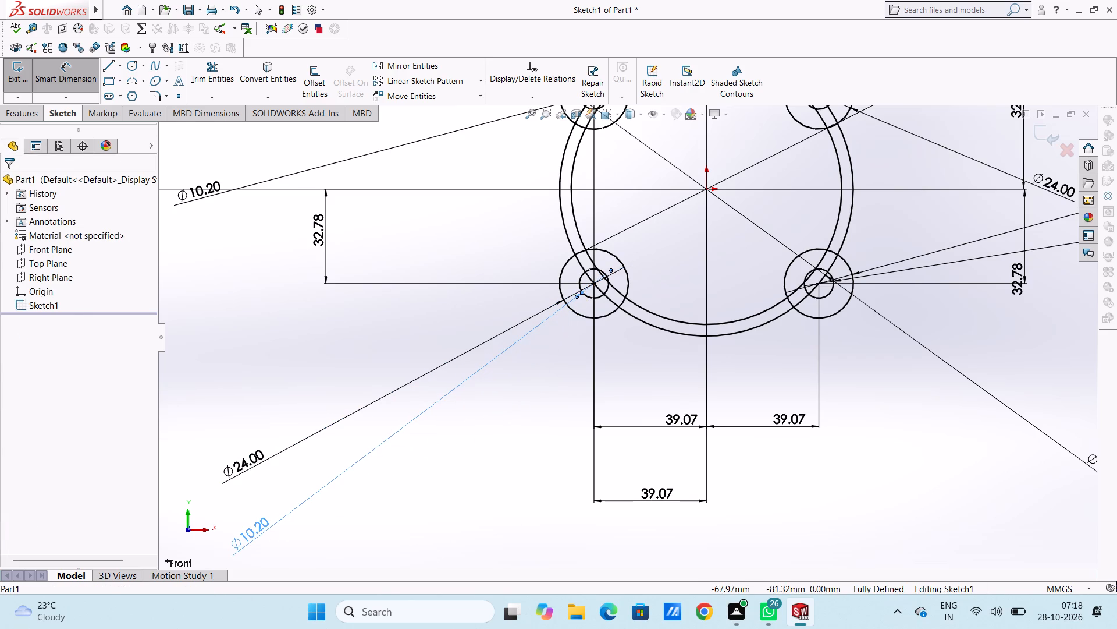
{"action": "left_click", "coordinate": [436, 462]}
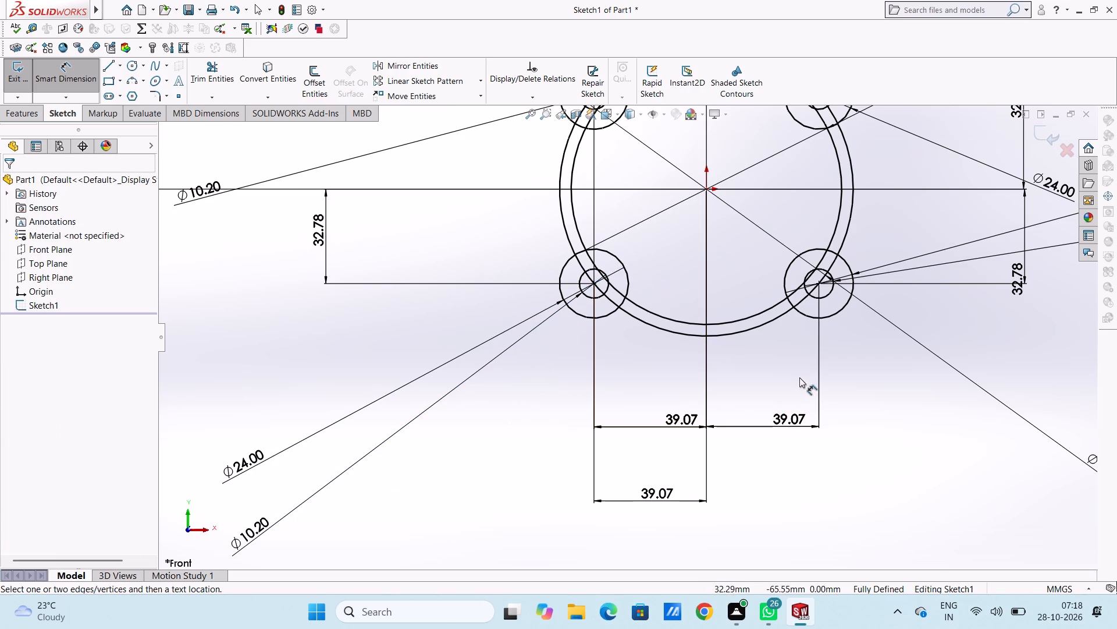
Spread out the lower-right pair's vertical and horizontal distance dimensions and the two left-side horizontal distance dimensions, clear of the ring.
{"action": "scroll", "coordinate": [799, 372], "scroll_direction": "up", "scroll_amount": 5}
{"action": "scroll", "coordinate": [756, 330], "scroll_direction": "down", "scroll_amount": 1}
{"action": "scroll", "coordinate": [691, 335], "scroll_direction": "up", "scroll_amount": 2}
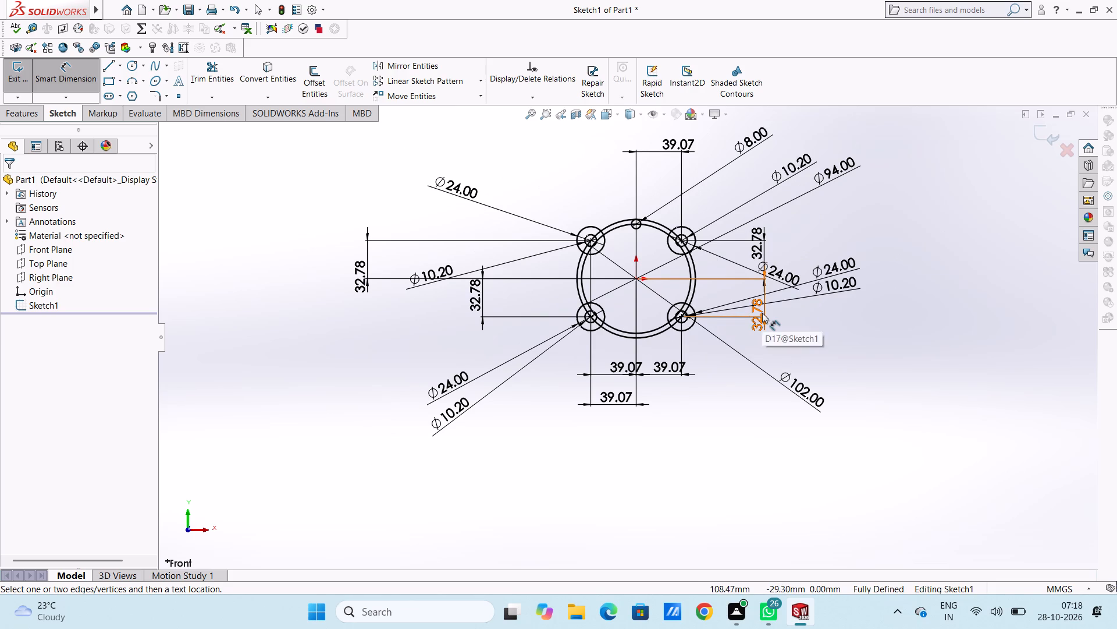
{"action": "left_click_drag", "start_coordinate": [762, 313], "coordinate": [919, 313]}
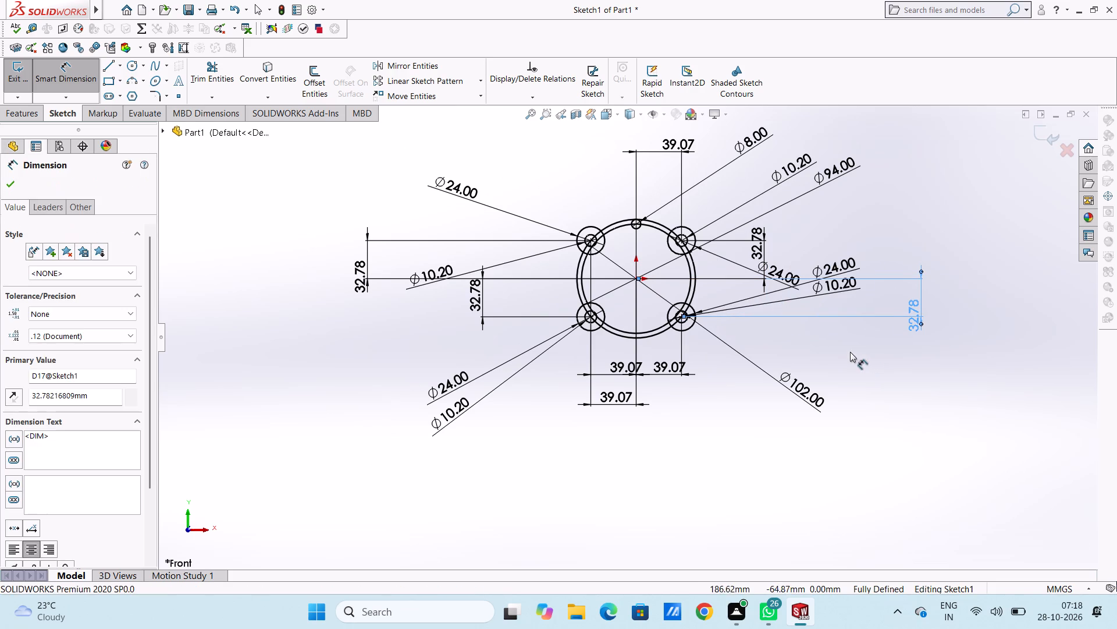
{"action": "left_click", "coordinate": [850, 351]}
{"action": "left_click_drag", "start_coordinate": [657, 371], "coordinate": [677, 473]}
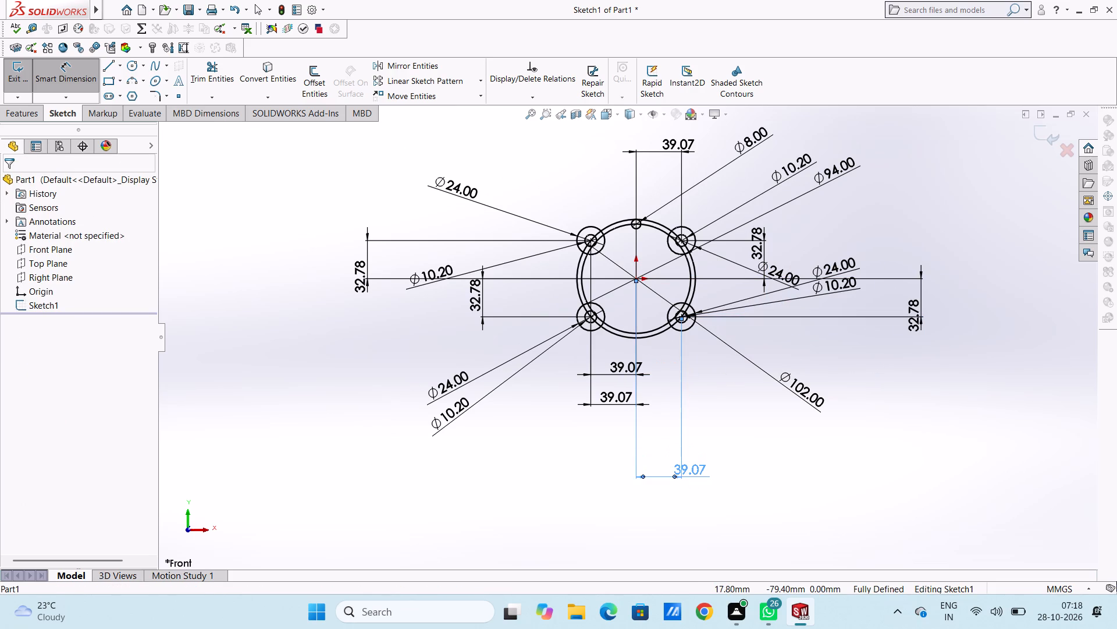
{"action": "left_click", "coordinate": [777, 453]}
{"action": "left_click_drag", "start_coordinate": [620, 372], "coordinate": [611, 457]}
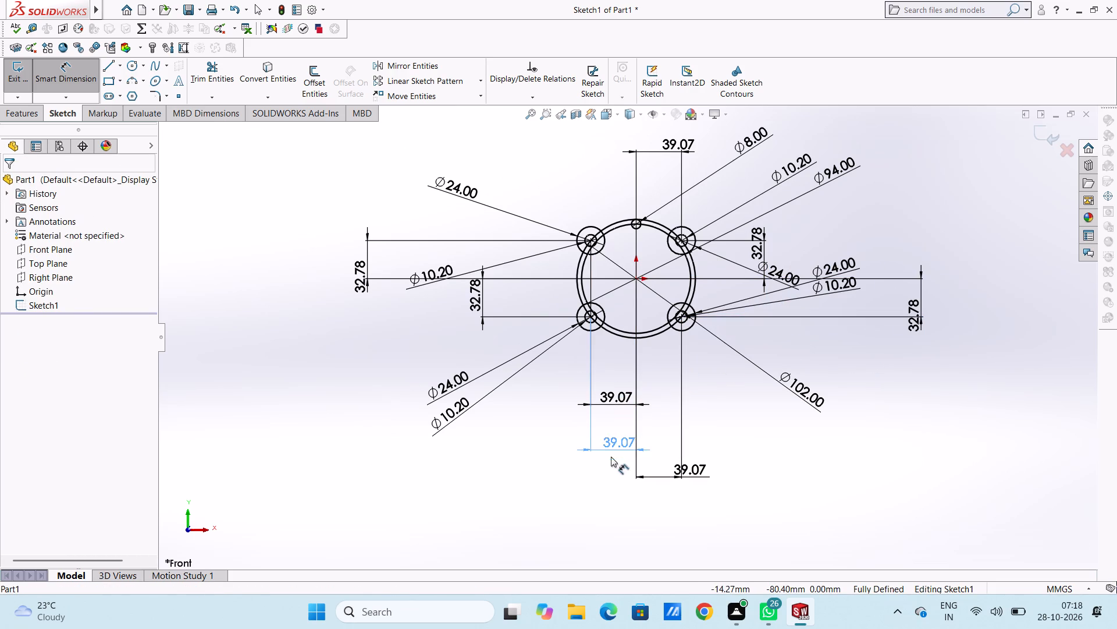
{"action": "left_click_drag", "start_coordinate": [611, 457], "coordinate": [610, 468]}
{"action": "left_click_drag", "start_coordinate": [610, 468], "coordinate": [610, 481]}
{"action": "left_click", "coordinate": [610, 482]}
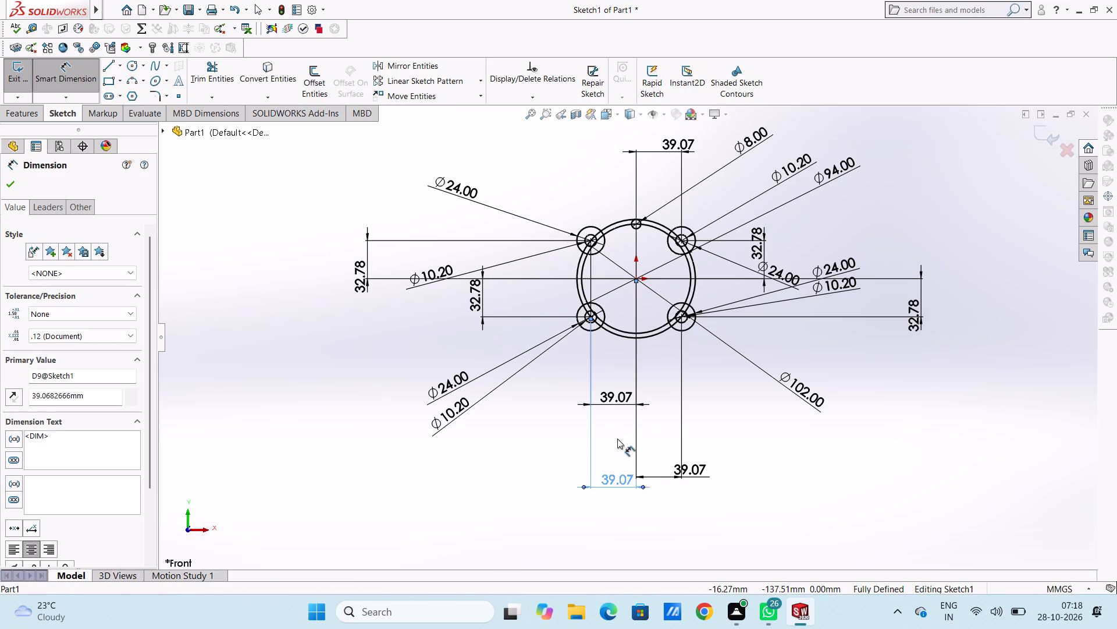
{"action": "left_click", "coordinate": [617, 439]}
{"action": "left_click_drag", "start_coordinate": [617, 398], "coordinate": [537, 450]}
{"action": "left_click", "coordinate": [610, 393]}
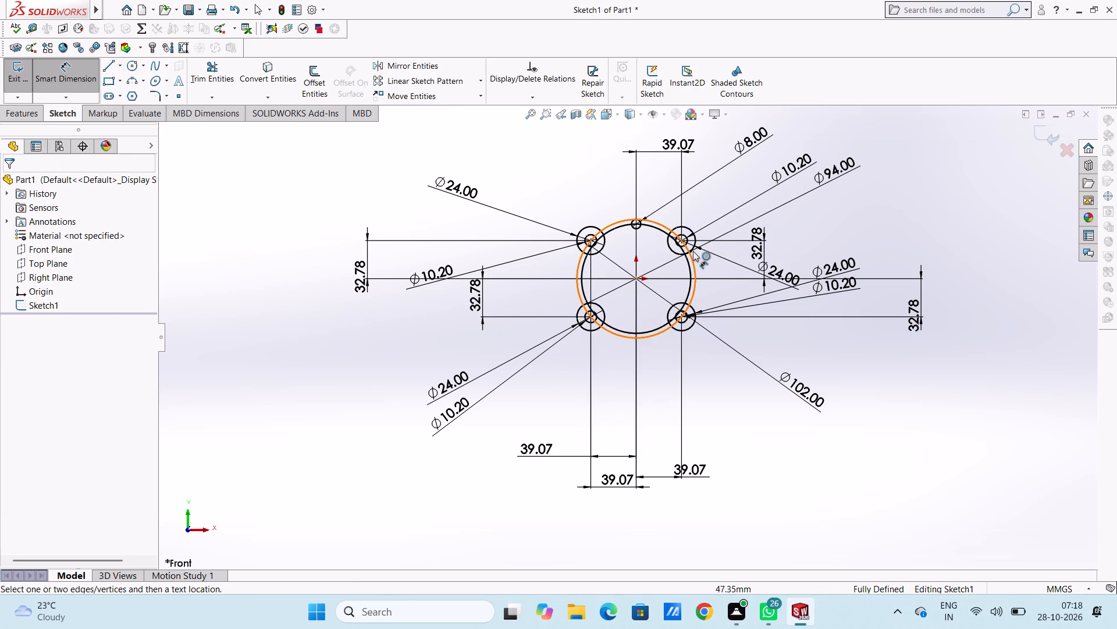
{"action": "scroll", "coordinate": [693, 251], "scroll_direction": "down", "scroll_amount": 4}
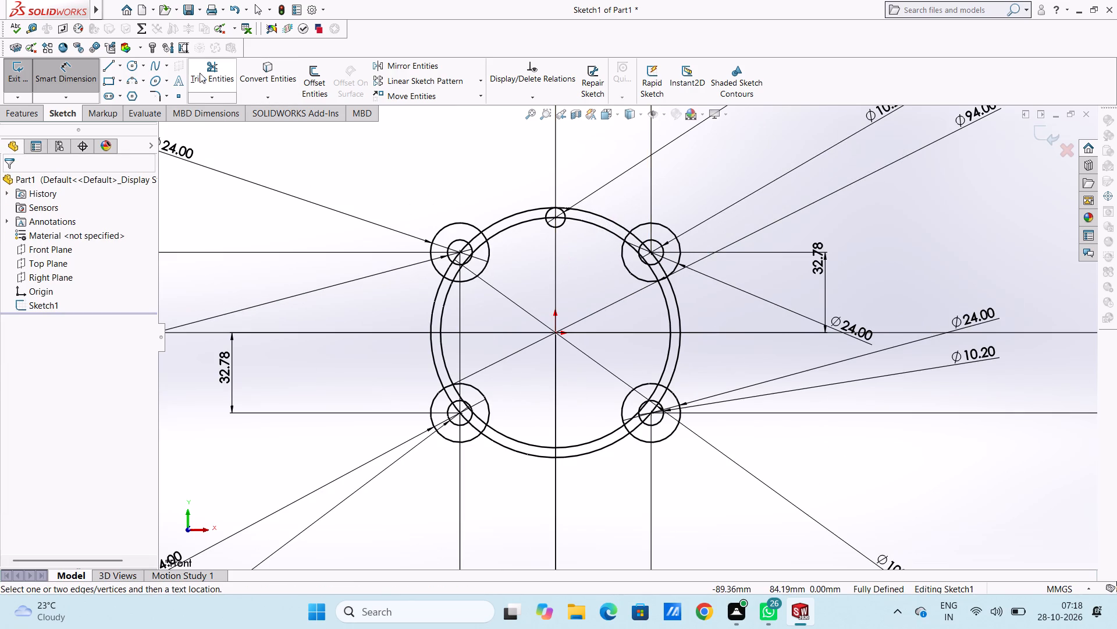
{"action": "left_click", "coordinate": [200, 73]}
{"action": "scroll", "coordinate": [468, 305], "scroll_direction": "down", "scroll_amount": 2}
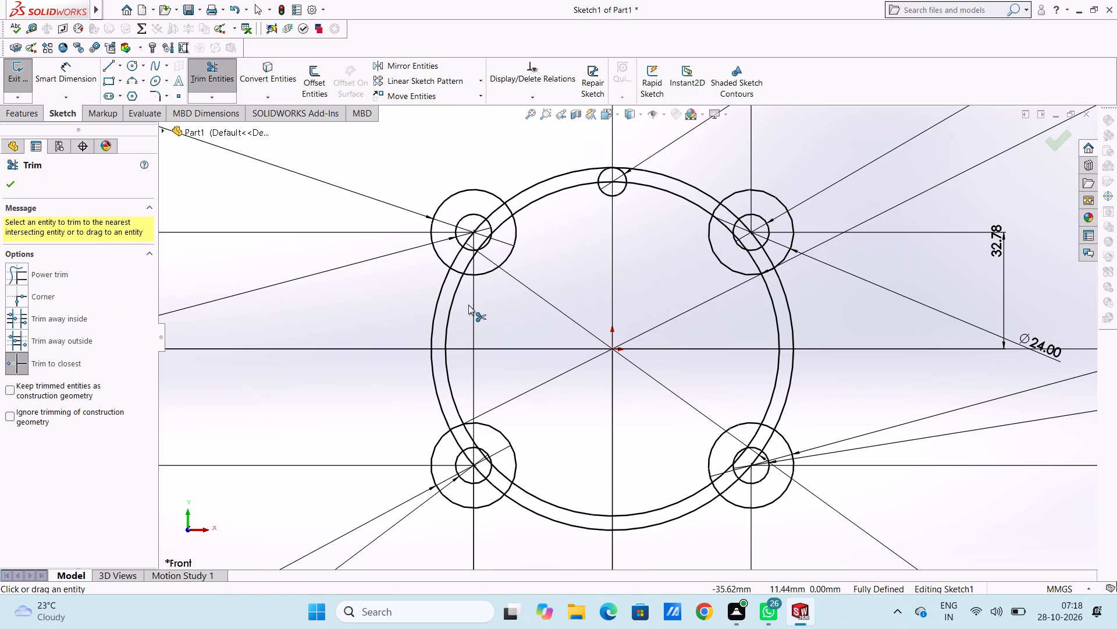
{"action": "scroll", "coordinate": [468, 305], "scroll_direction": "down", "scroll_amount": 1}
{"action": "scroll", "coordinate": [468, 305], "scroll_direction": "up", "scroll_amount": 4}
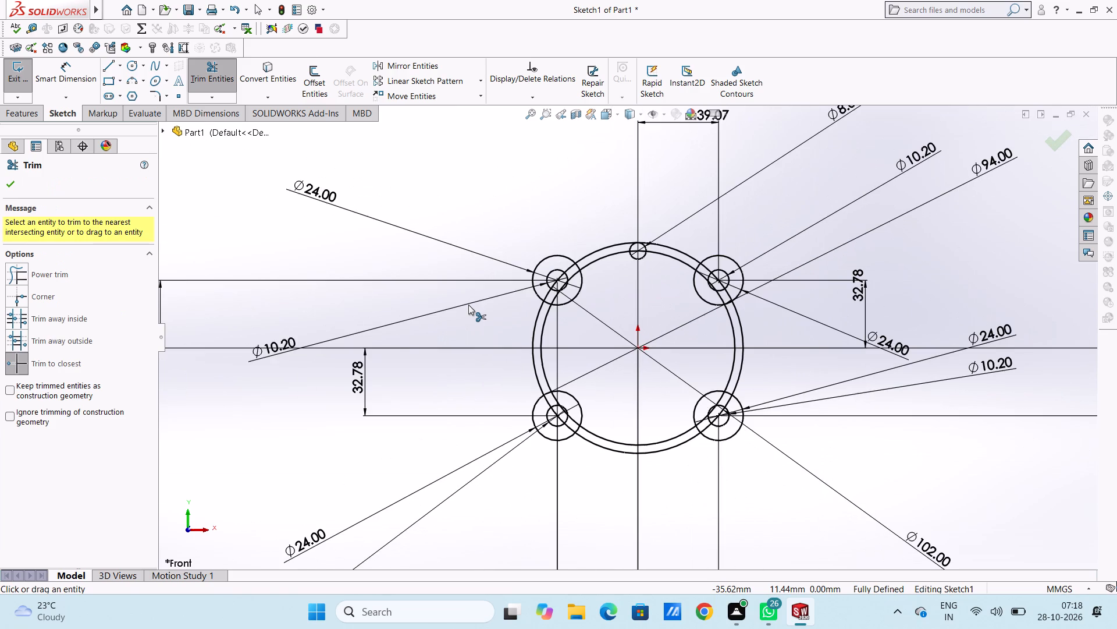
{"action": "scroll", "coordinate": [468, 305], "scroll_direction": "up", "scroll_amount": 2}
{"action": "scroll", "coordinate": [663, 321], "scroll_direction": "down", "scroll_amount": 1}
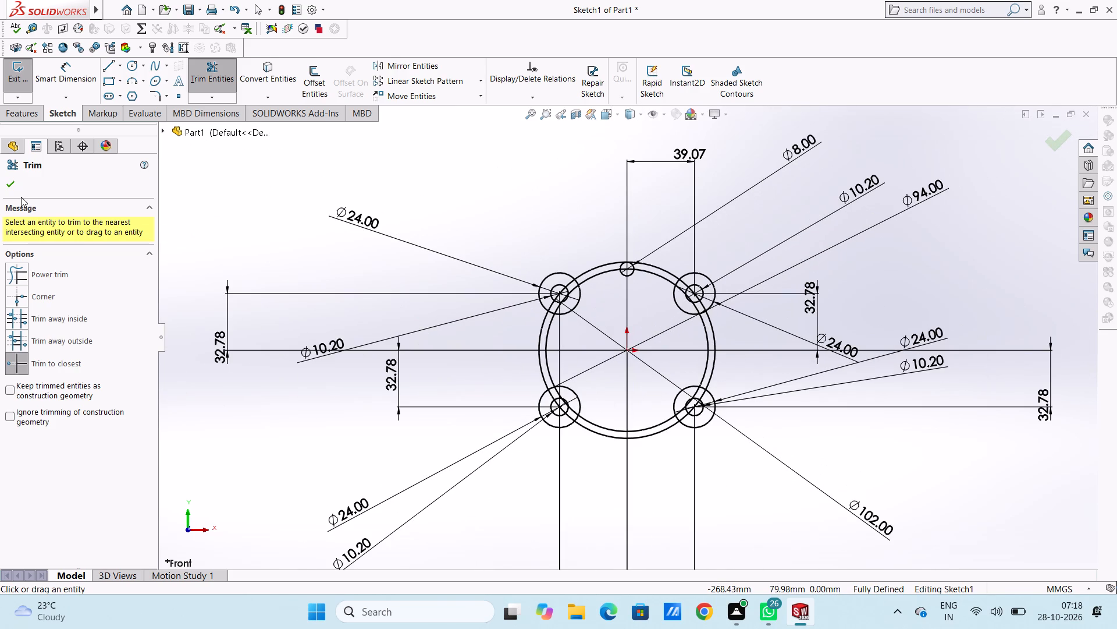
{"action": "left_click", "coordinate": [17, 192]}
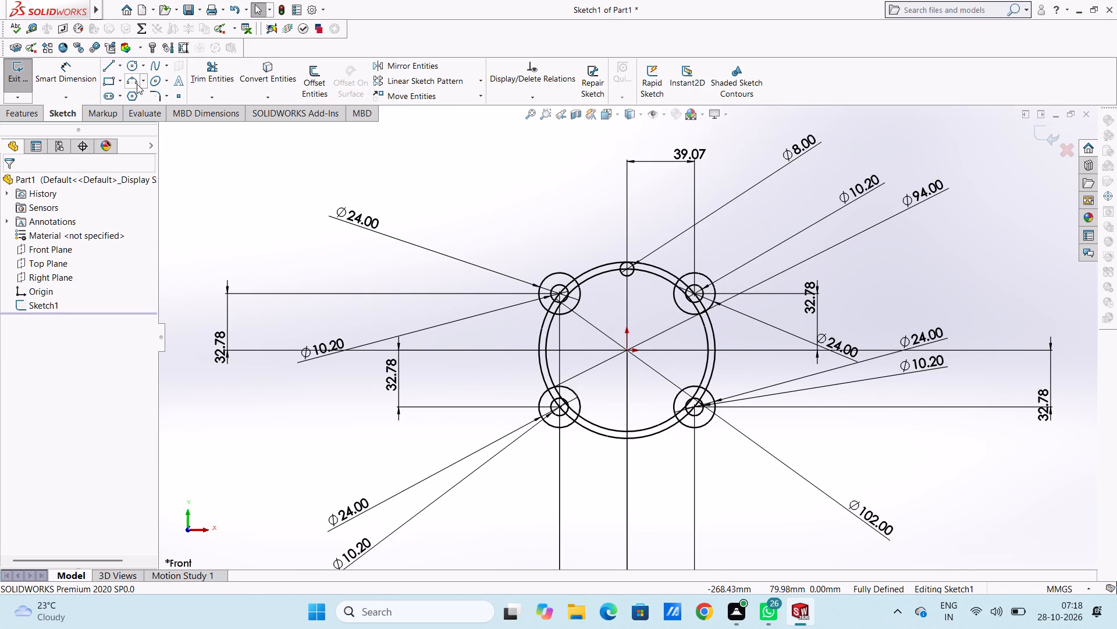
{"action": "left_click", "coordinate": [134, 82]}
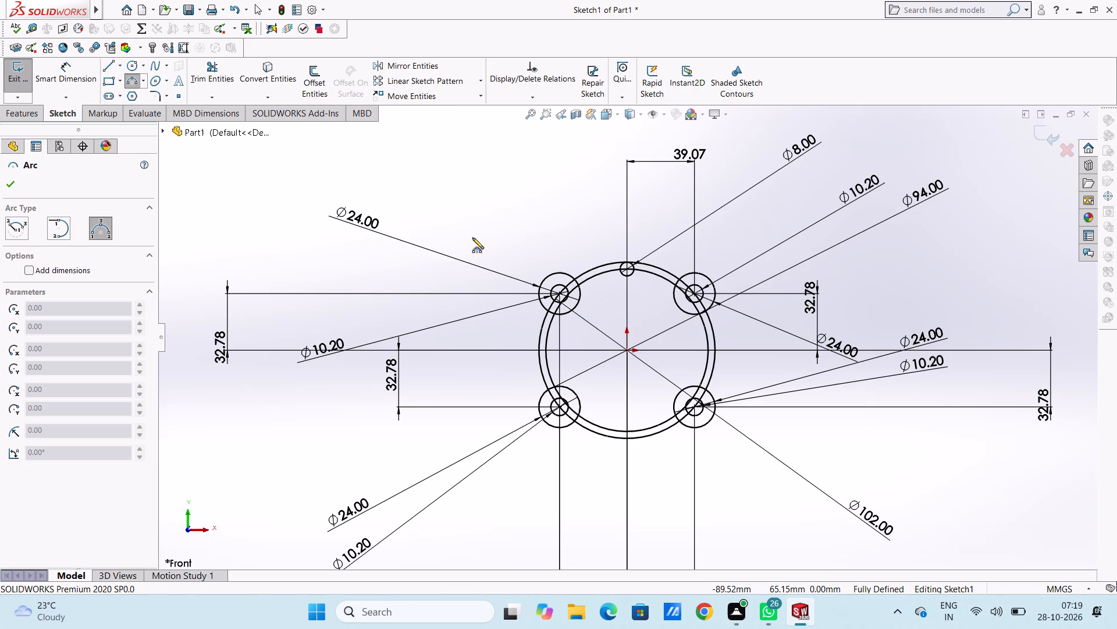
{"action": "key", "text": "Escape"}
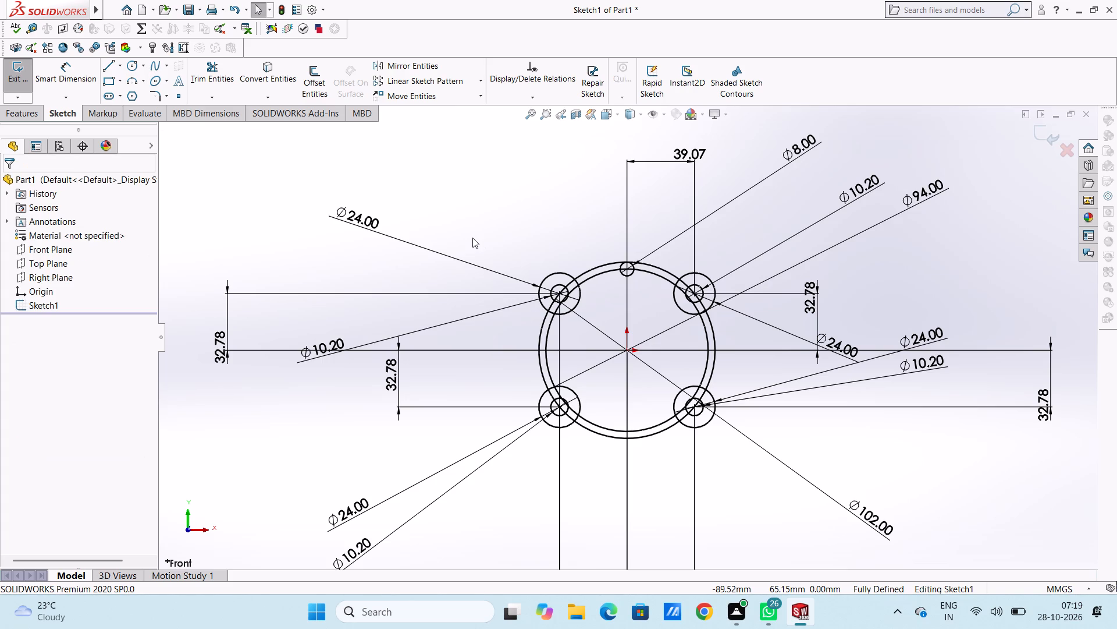
Draw a vertical line 55 mm long upward from the origin, through the small 8 mm circle.
{"action": "left_click", "coordinate": [105, 66]}
{"action": "left_click", "coordinate": [626, 351]}
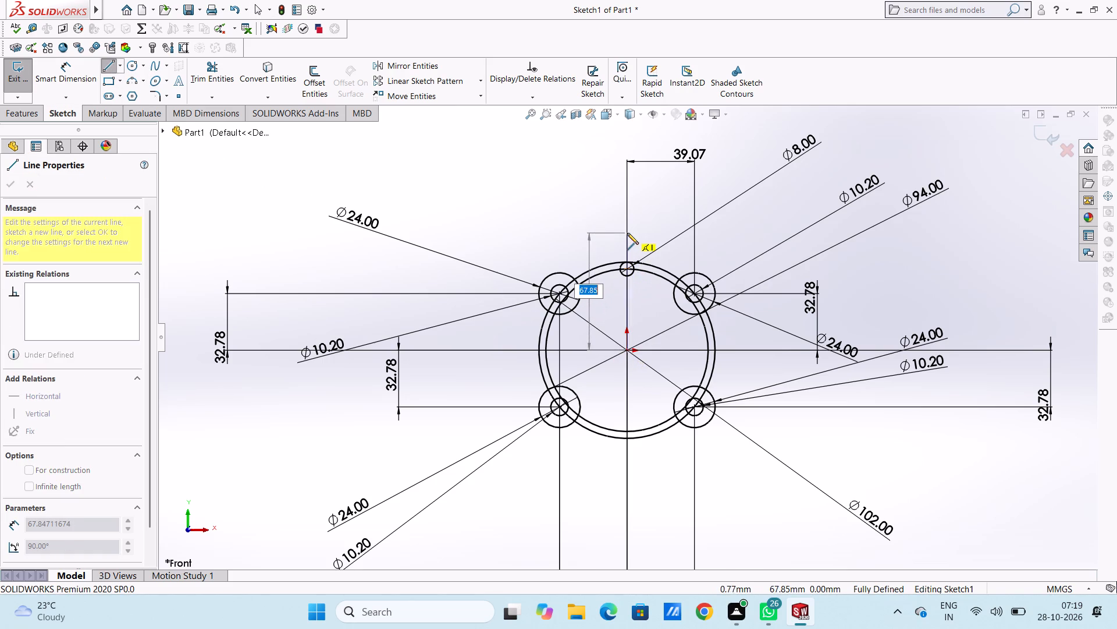
{"action": "type", "text": "55"}
{"action": "key", "text": "Return"}
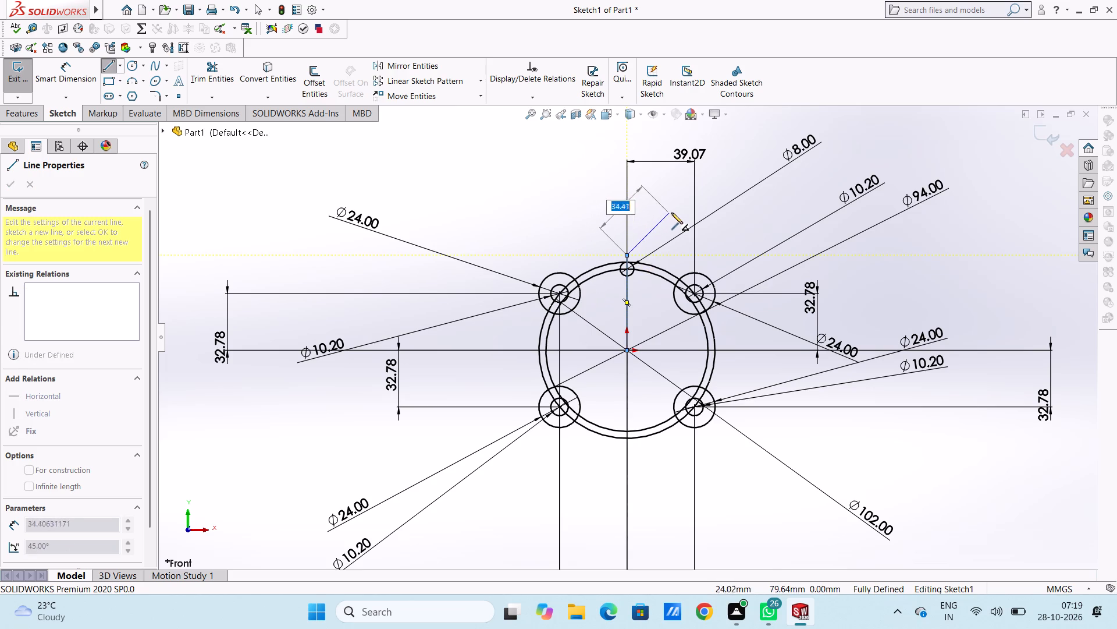
{"action": "right_click", "coordinate": [689, 202]}
{"action": "left_click", "coordinate": [713, 209]}
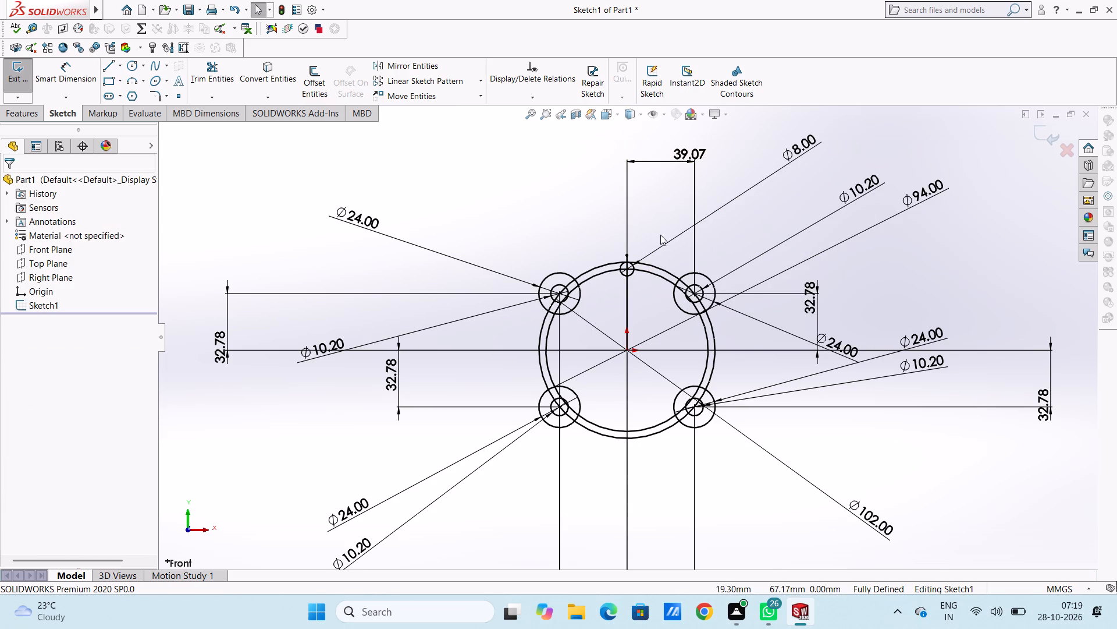
Sketch a three-point arc from the upper-left 24 mm circle to the upper-right 24 mm circle, bulging up to the 55 mm line's top end.
{"action": "scroll", "coordinate": [642, 302], "scroll_direction": "down", "scroll_amount": 3}
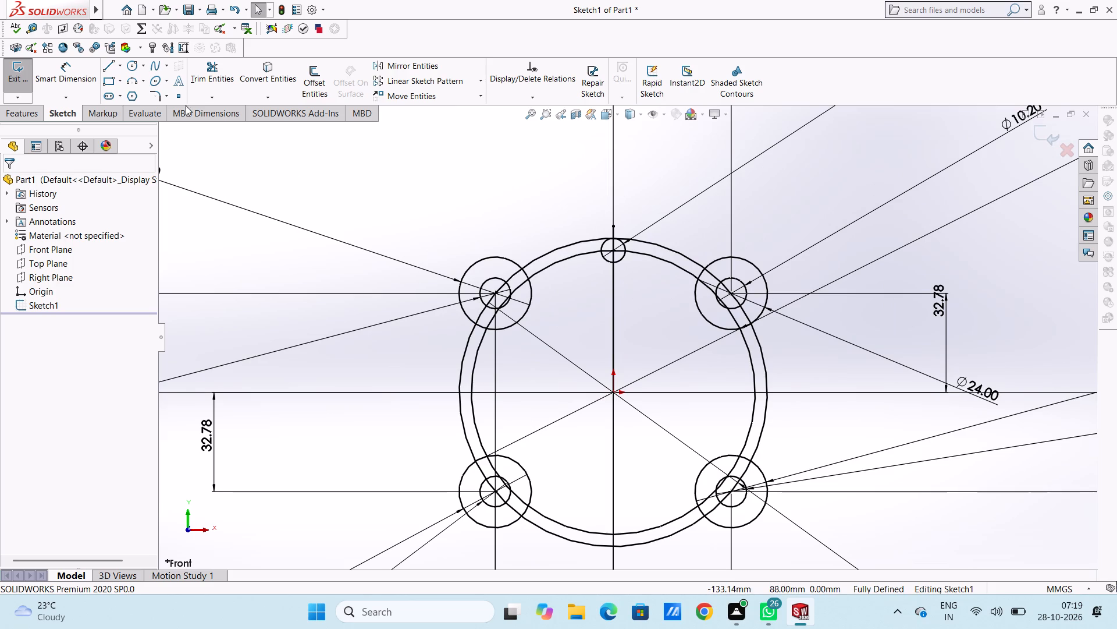
{"action": "left_click", "coordinate": [134, 80]}
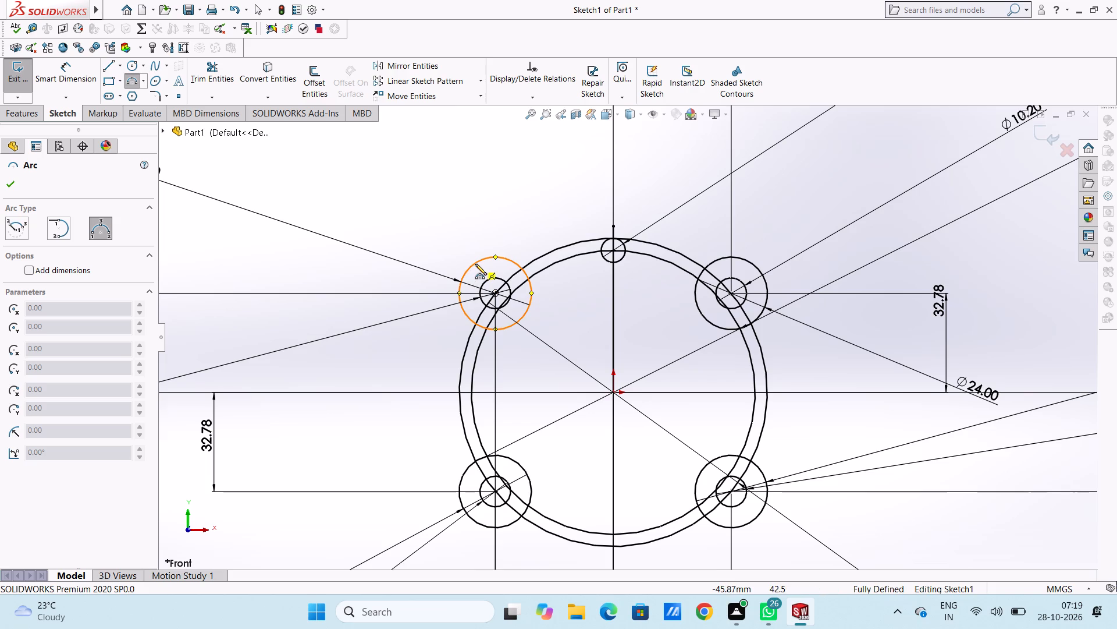
{"action": "left_click", "coordinate": [475, 263]}
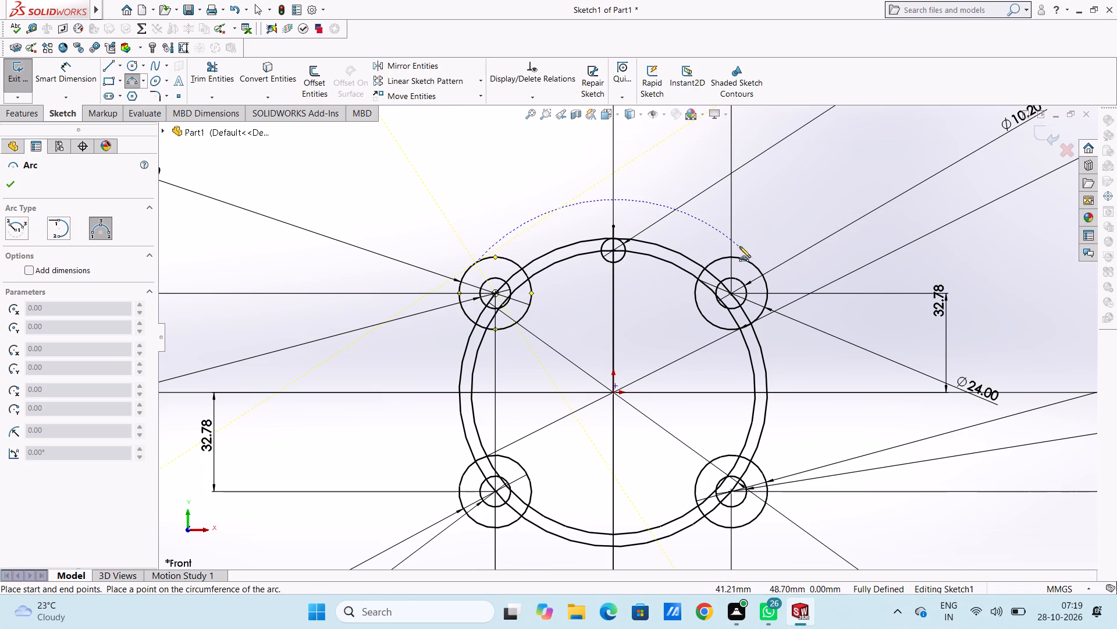
{"action": "left_click", "coordinate": [759, 271]}
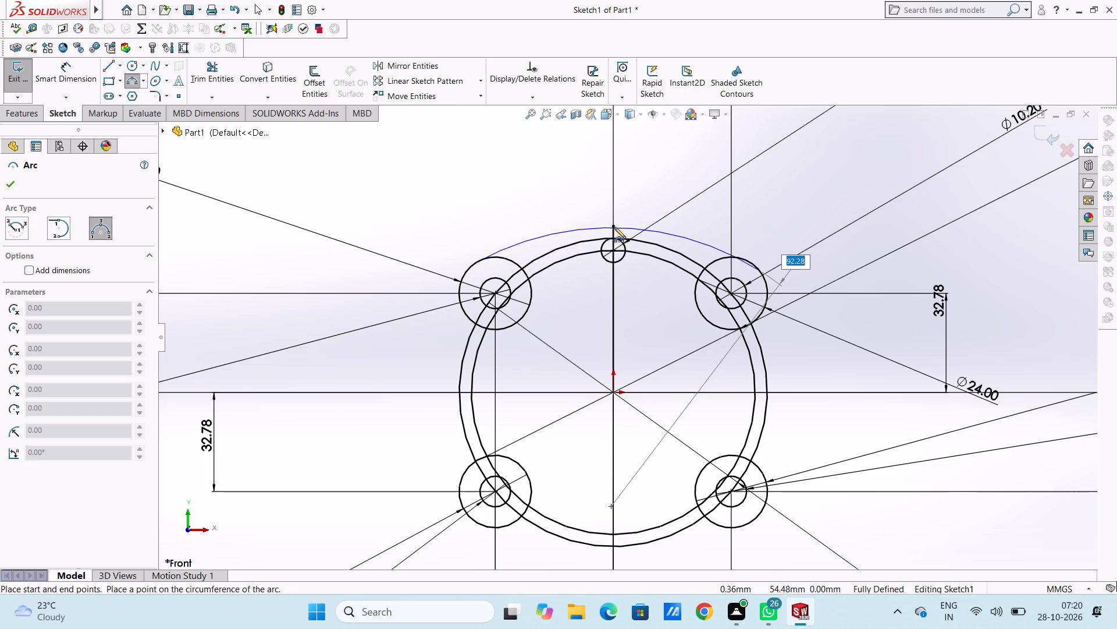
{"action": "scroll", "coordinate": [614, 227], "scroll_direction": "down", "scroll_amount": 9}
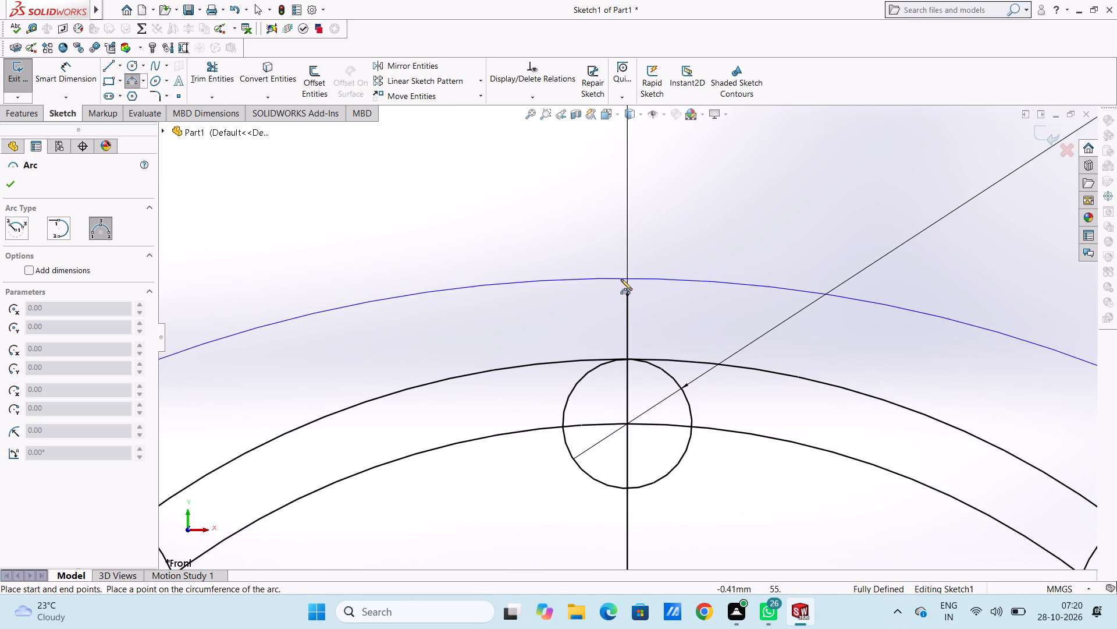
{"action": "left_click", "coordinate": [628, 293]}
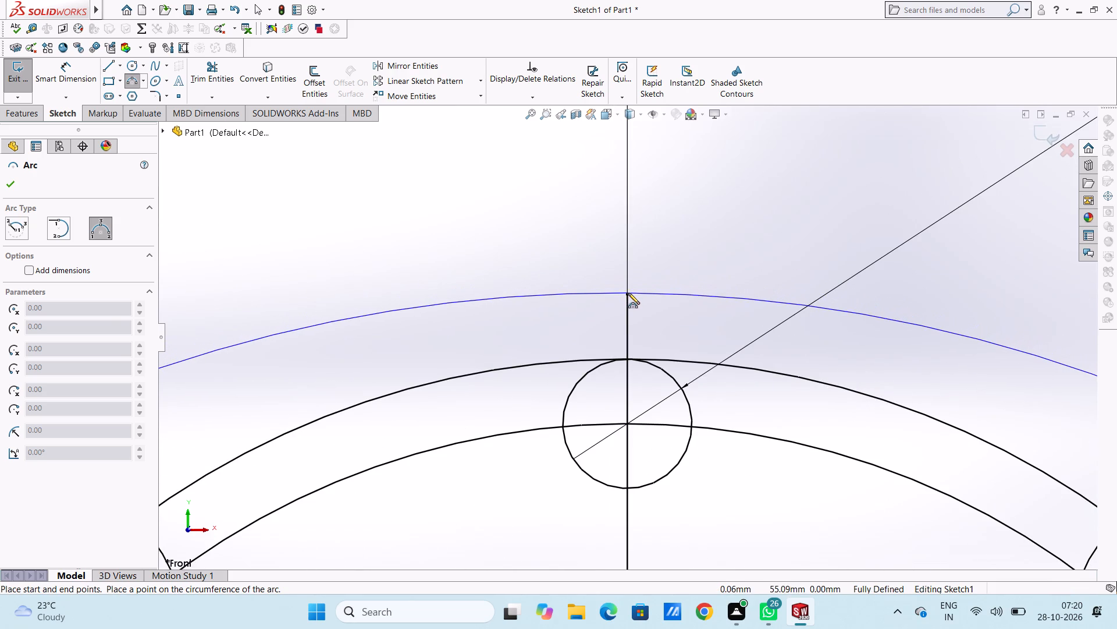
{"action": "key", "text": "Escape"}
{"action": "key", "text": "Escape"}
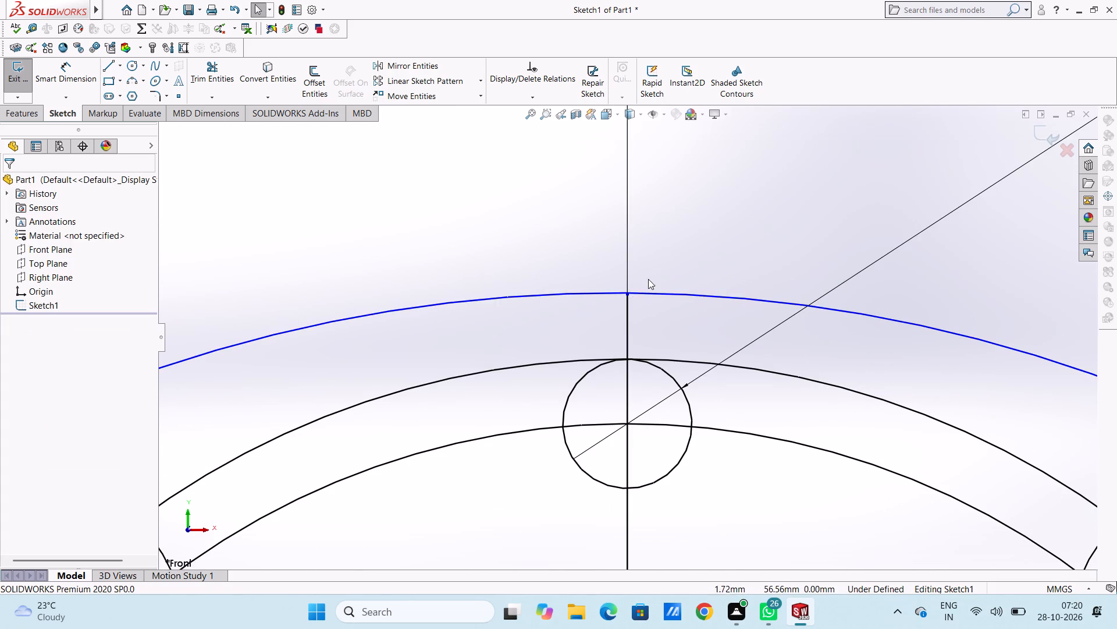
Add a Coincident relation between the vertical line's top endpoint and the new upper arc.
{"action": "scroll", "coordinate": [628, 302], "scroll_direction": "down", "scroll_amount": 8}
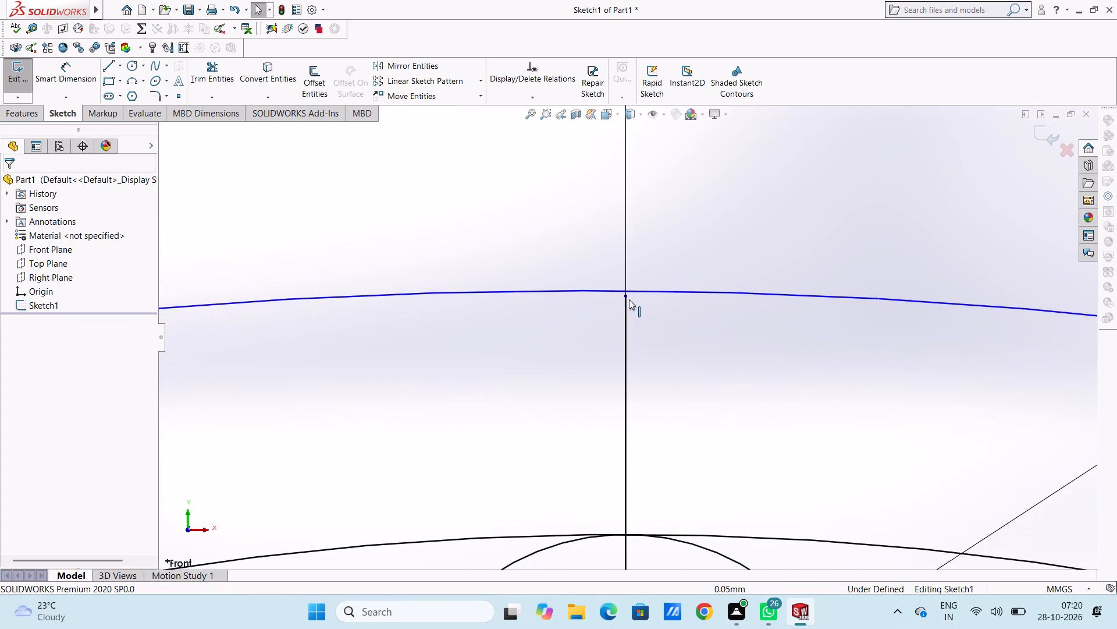
{"action": "scroll", "coordinate": [629, 299], "scroll_direction": "down", "scroll_amount": 5}
{"action": "left_click", "coordinate": [621, 305]}
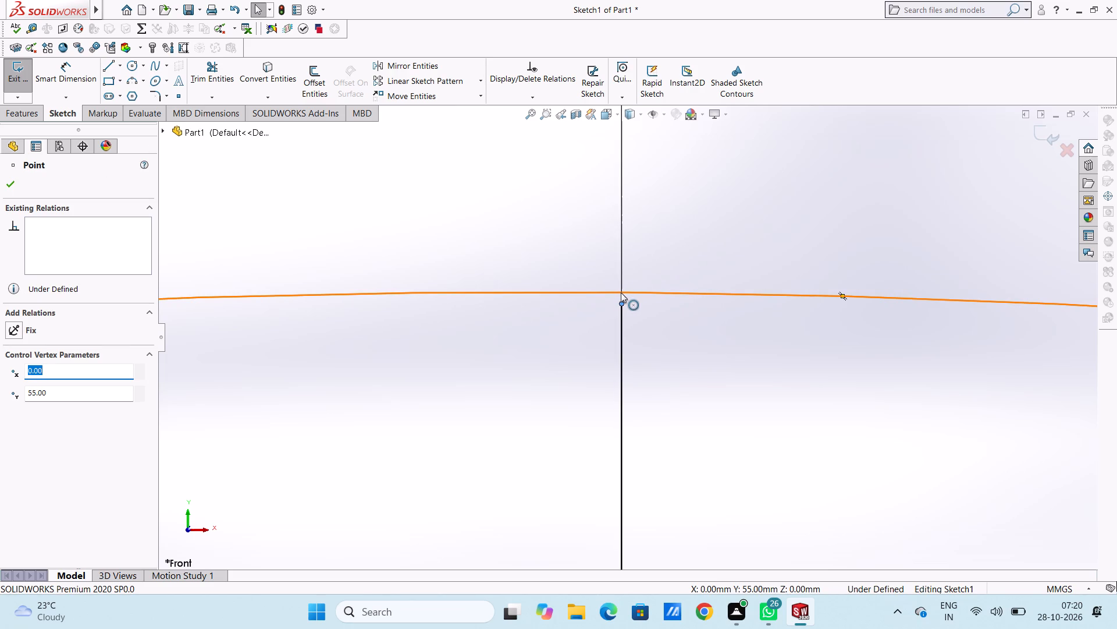
{"action": "left_click", "coordinate": [621, 292], "text": "ctrl"}
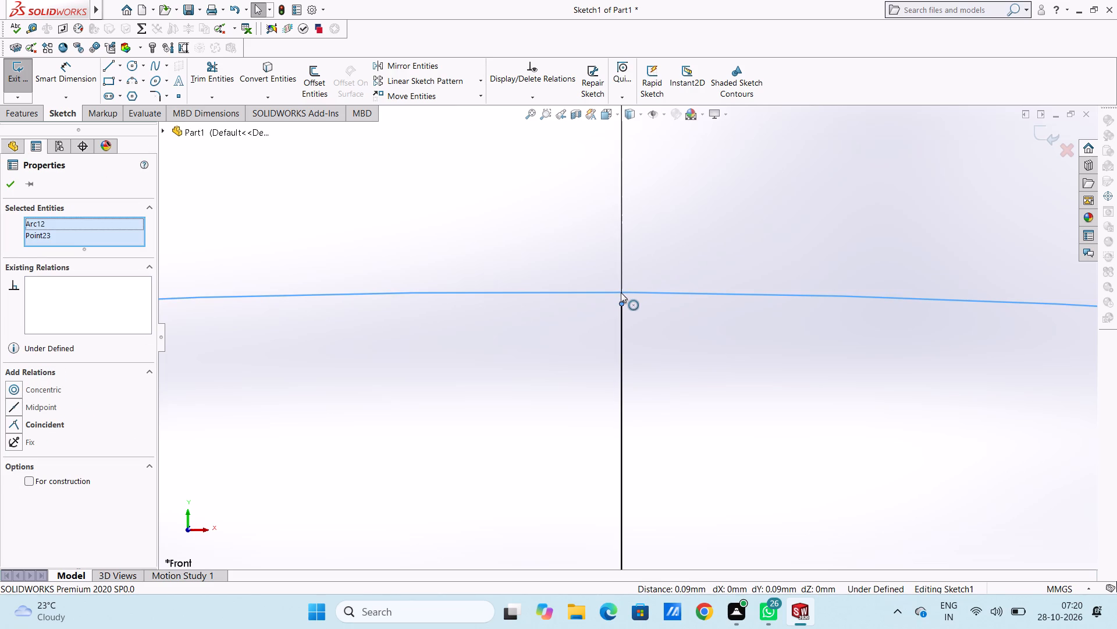
{"action": "left_click", "coordinate": [15, 424]}
{"action": "left_click", "coordinate": [456, 359]}
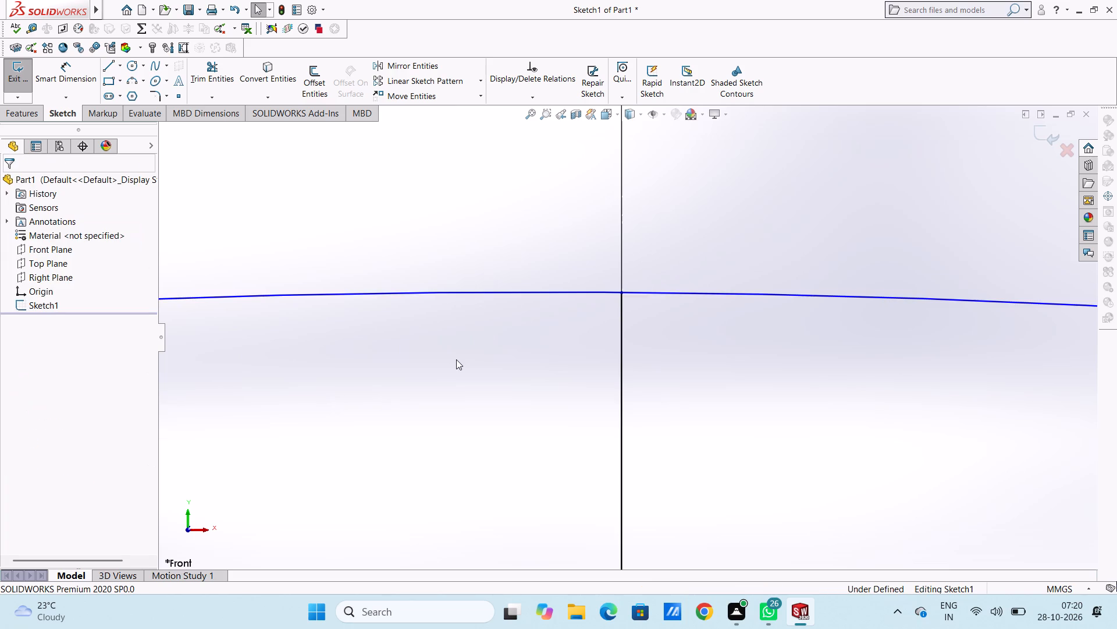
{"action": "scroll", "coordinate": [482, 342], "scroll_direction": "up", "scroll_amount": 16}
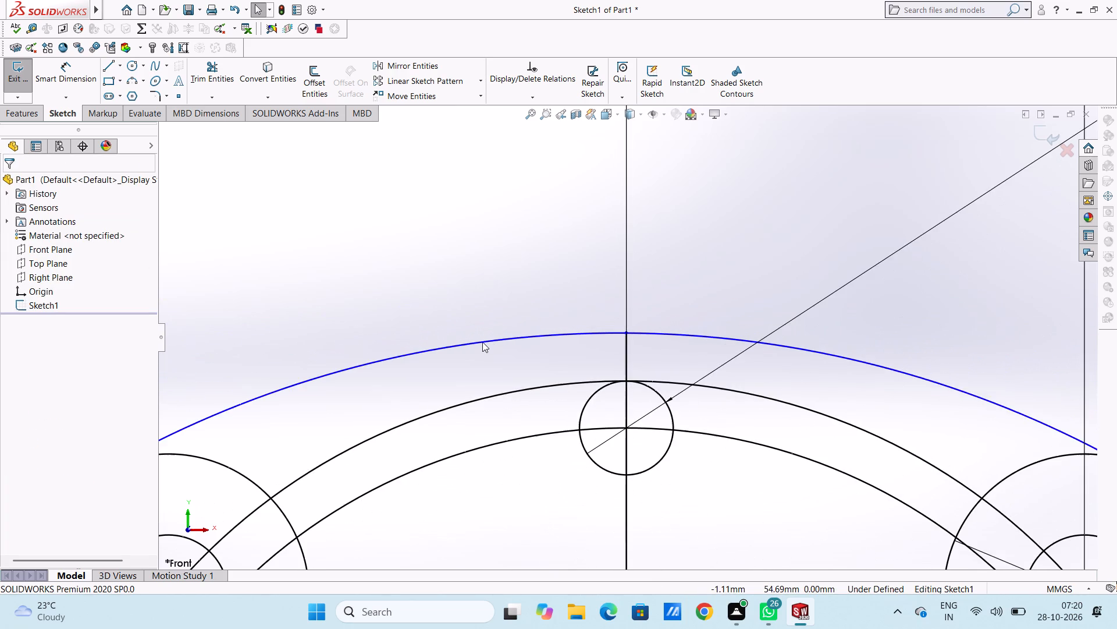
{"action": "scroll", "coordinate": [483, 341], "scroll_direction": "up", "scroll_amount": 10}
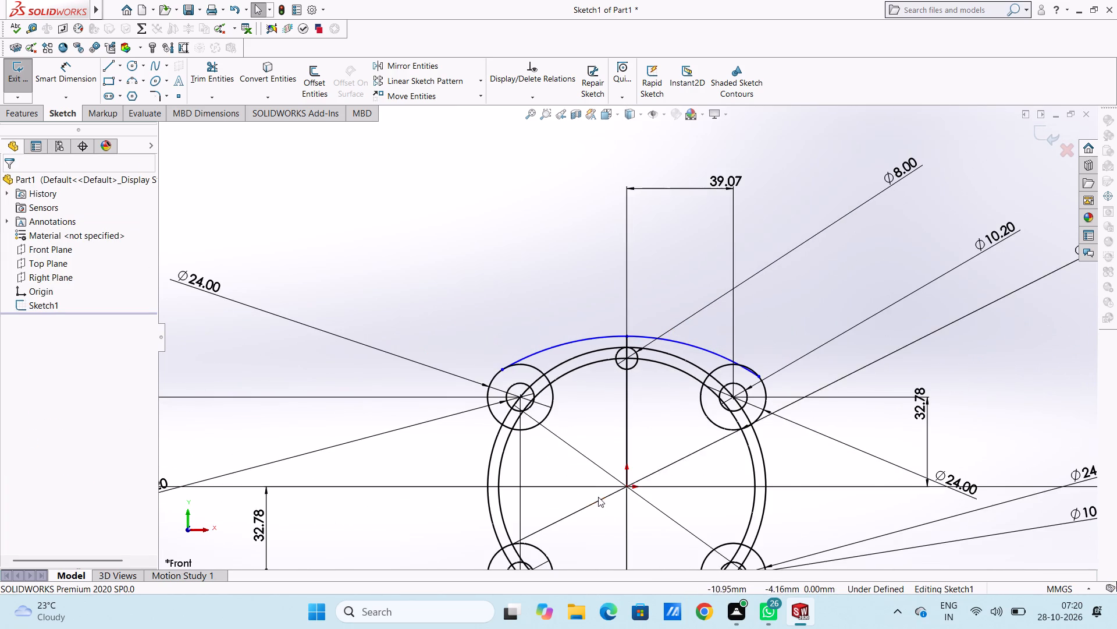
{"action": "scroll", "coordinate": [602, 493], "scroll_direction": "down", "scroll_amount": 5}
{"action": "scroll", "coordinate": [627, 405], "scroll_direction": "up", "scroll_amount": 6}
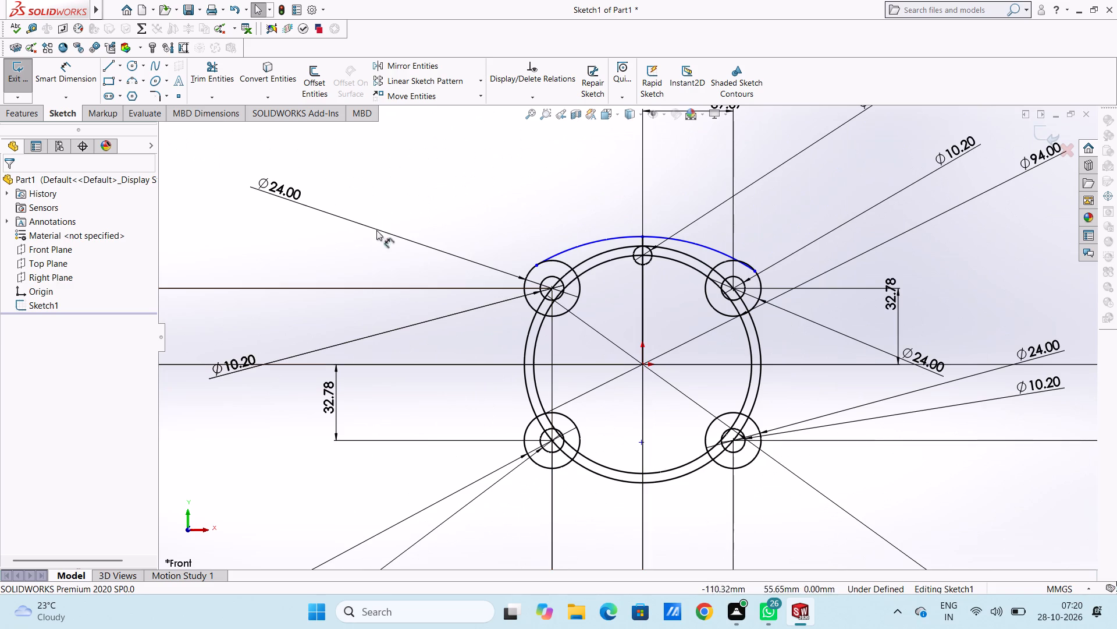
Dimension the vertical distance from the origin to the vertical line's top endpoint as 55 mm, placing it beyond the upper-left circles.
{"action": "left_click", "coordinate": [81, 75]}
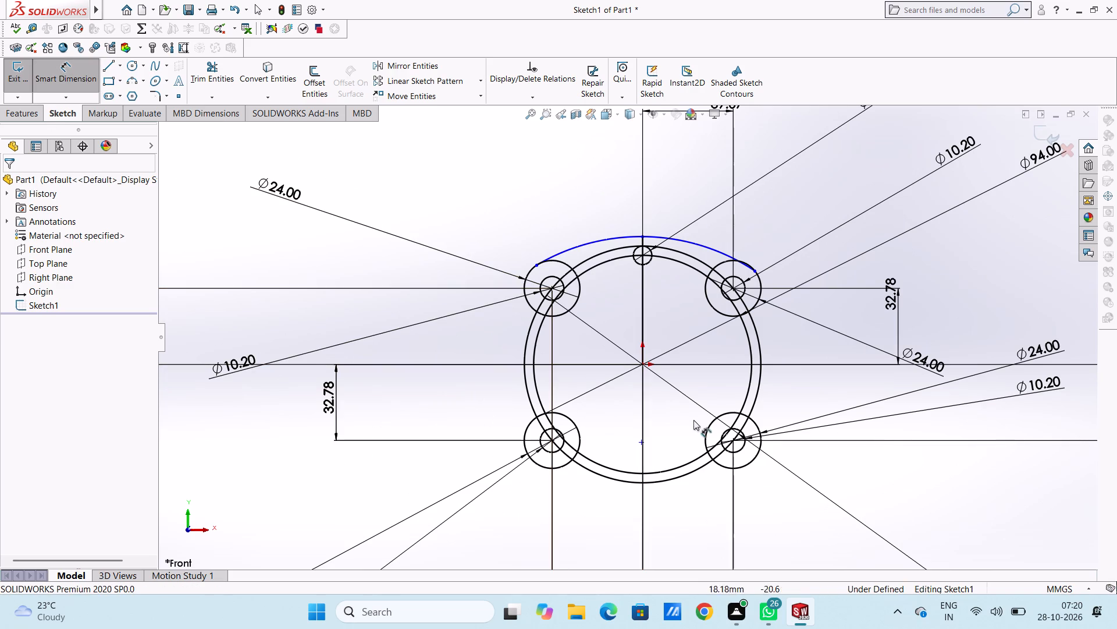
{"action": "left_click", "coordinate": [645, 365]}
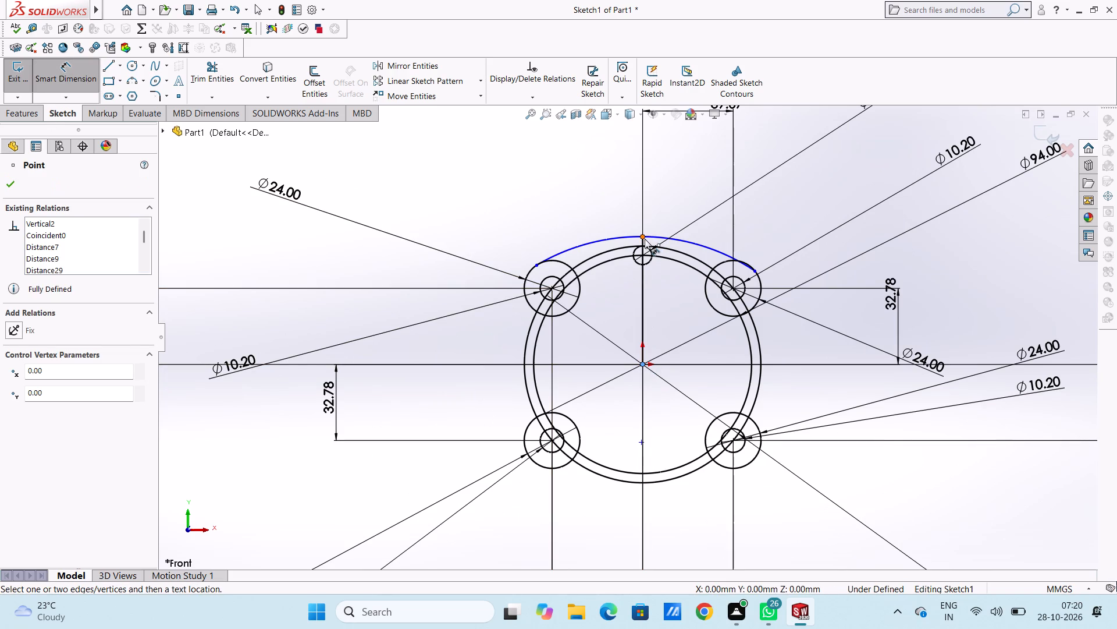
{"action": "left_click", "coordinate": [645, 238]}
{"action": "left_click", "coordinate": [247, 230]}
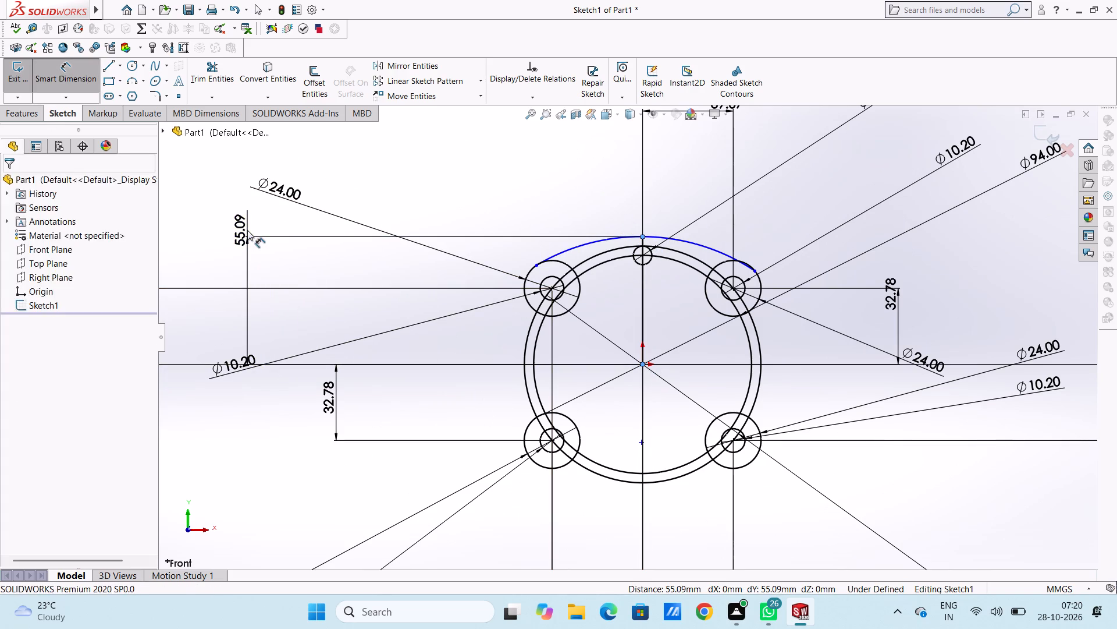
{"action": "type", "text": "55"}
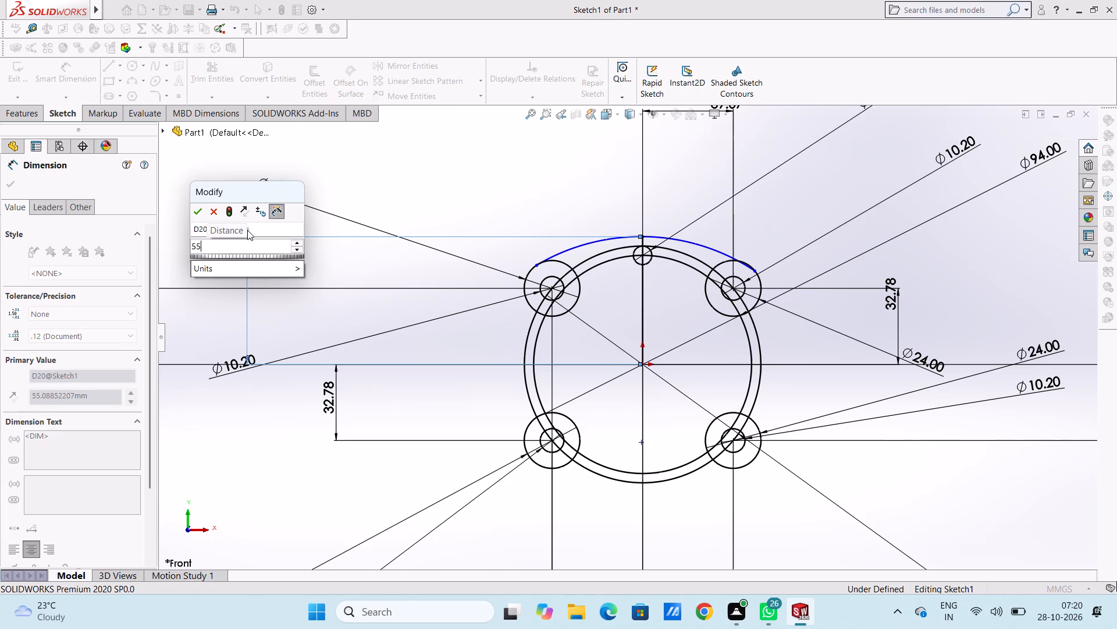
{"action": "key", "text": "Return"}
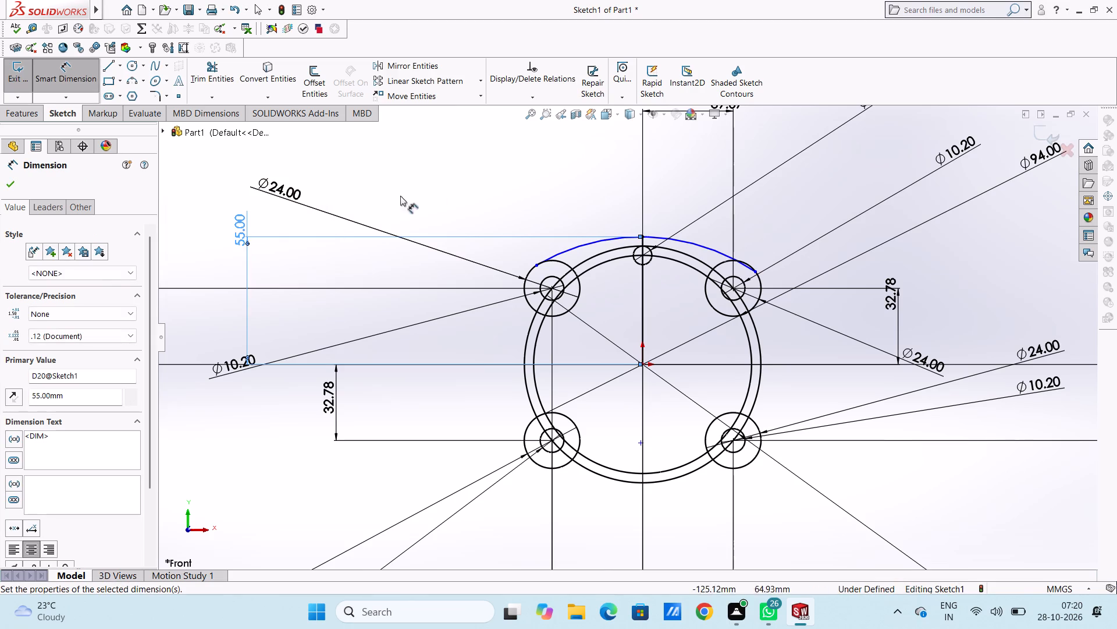
{"action": "left_click", "coordinate": [432, 186]}
{"action": "scroll", "coordinate": [593, 260], "scroll_direction": "down", "scroll_amount": 5}
{"action": "scroll", "coordinate": [654, 255], "scroll_direction": "down", "scroll_amount": 5}
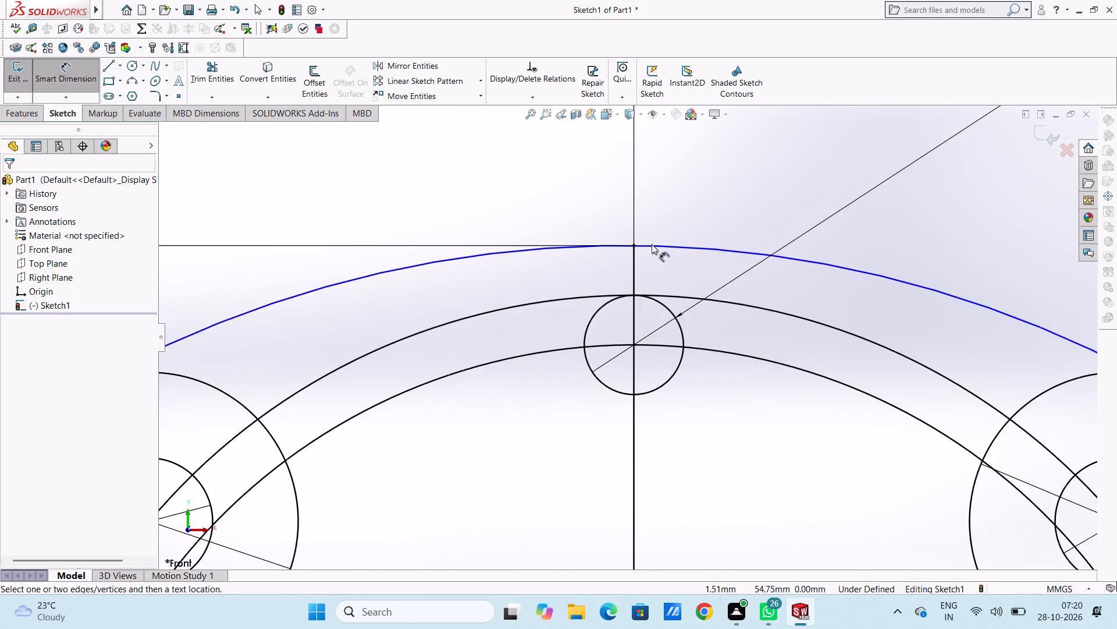
{"action": "scroll", "coordinate": [650, 245], "scroll_direction": "down", "scroll_amount": 5}
{"action": "scroll", "coordinate": [605, 295], "scroll_direction": "down", "scroll_amount": 4}
{"action": "scroll", "coordinate": [604, 296], "scroll_direction": "up", "scroll_amount": 15}
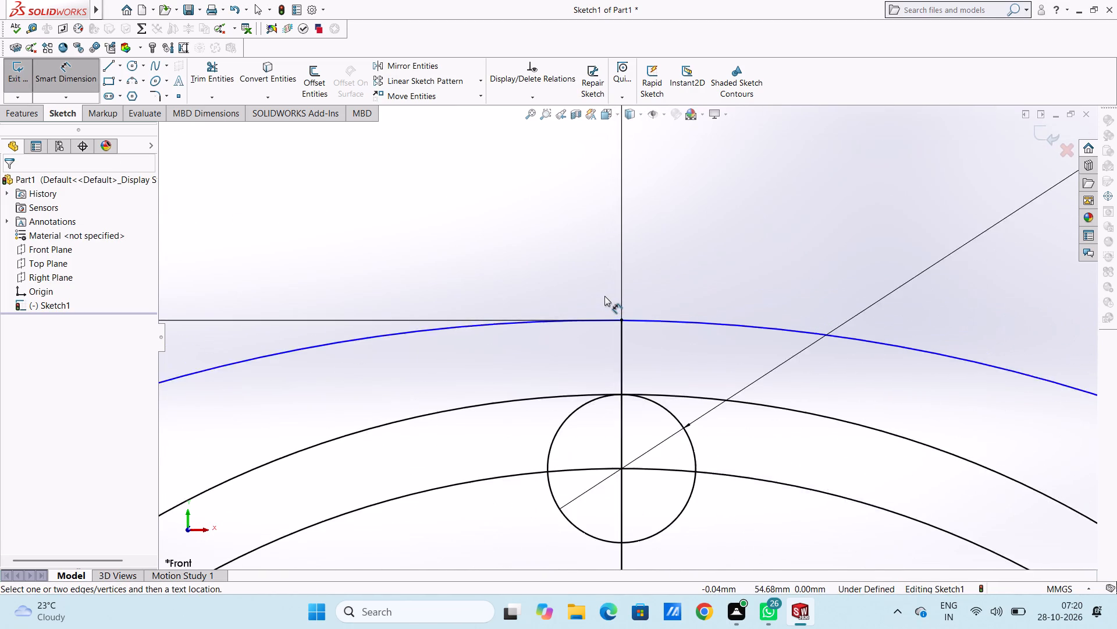
{"action": "scroll", "coordinate": [604, 296], "scroll_direction": "up", "scroll_amount": 8}
{"action": "scroll", "coordinate": [639, 500], "scroll_direction": "up", "scroll_amount": 4}
{"action": "scroll", "coordinate": [638, 441], "scroll_direction": "down", "scroll_amount": 2}
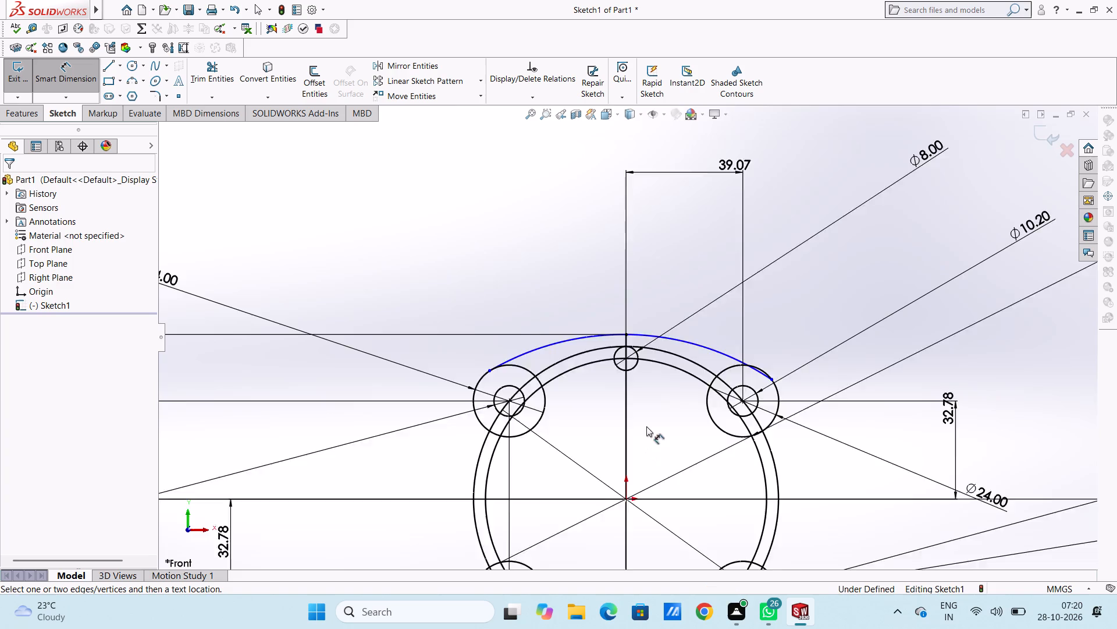
{"action": "scroll", "coordinate": [646, 426], "scroll_direction": "down", "scroll_amount": 2}
{"action": "key", "text": "Escape"}
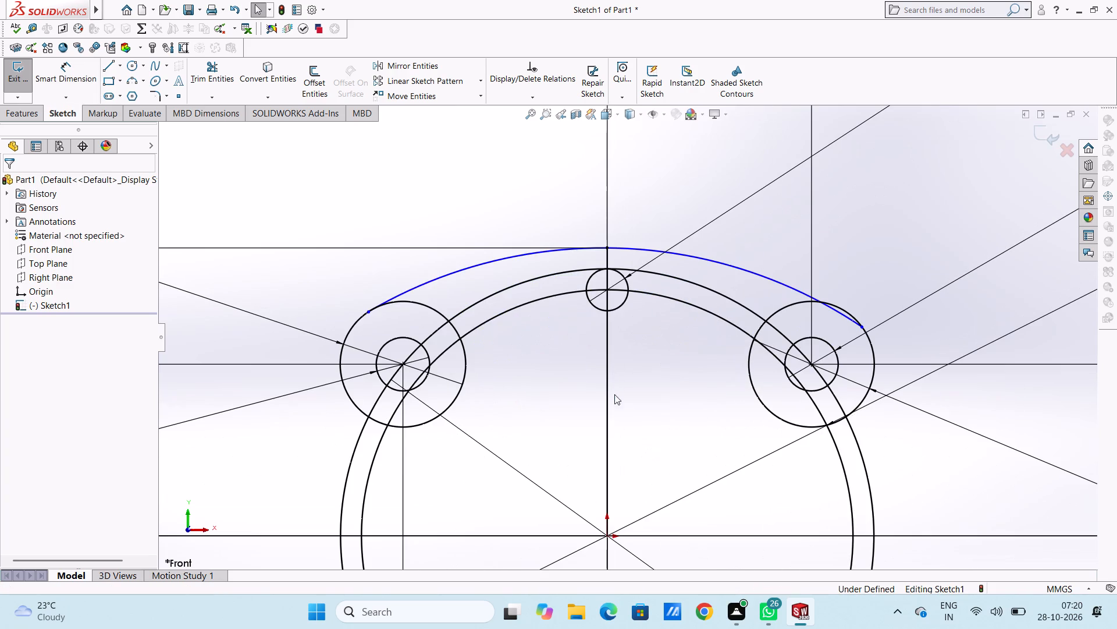
Add a Tangent relation between the upper arc and the upper-left 24 mm circle.
{"action": "left_click", "coordinate": [441, 273]}
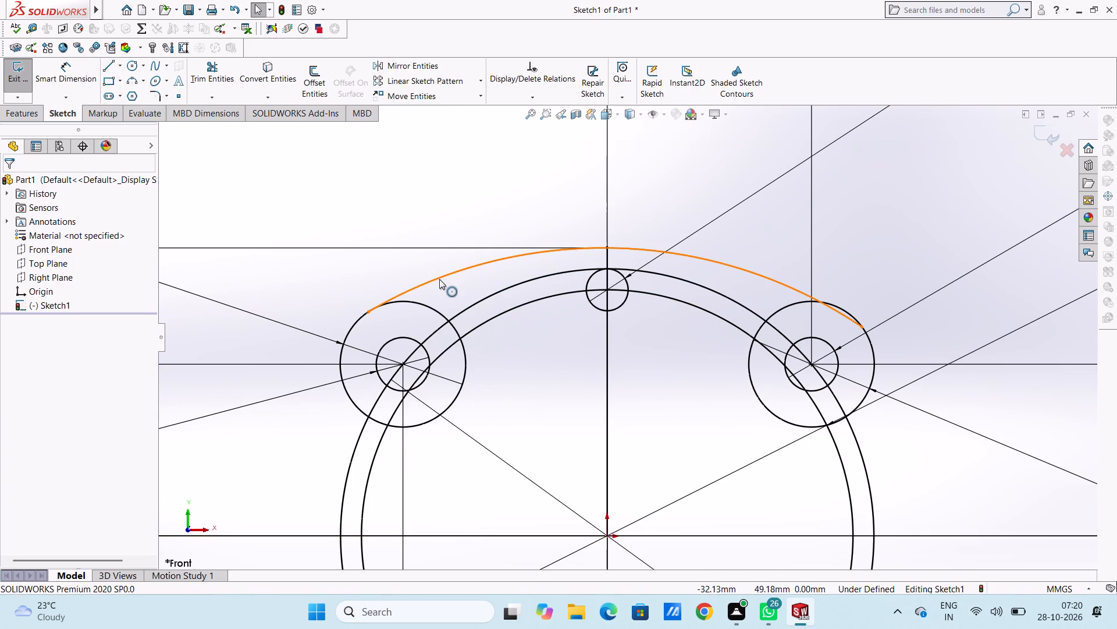
{"action": "left_click", "coordinate": [439, 279]}
{"action": "left_click", "coordinate": [431, 307], "text": "ctrl"}
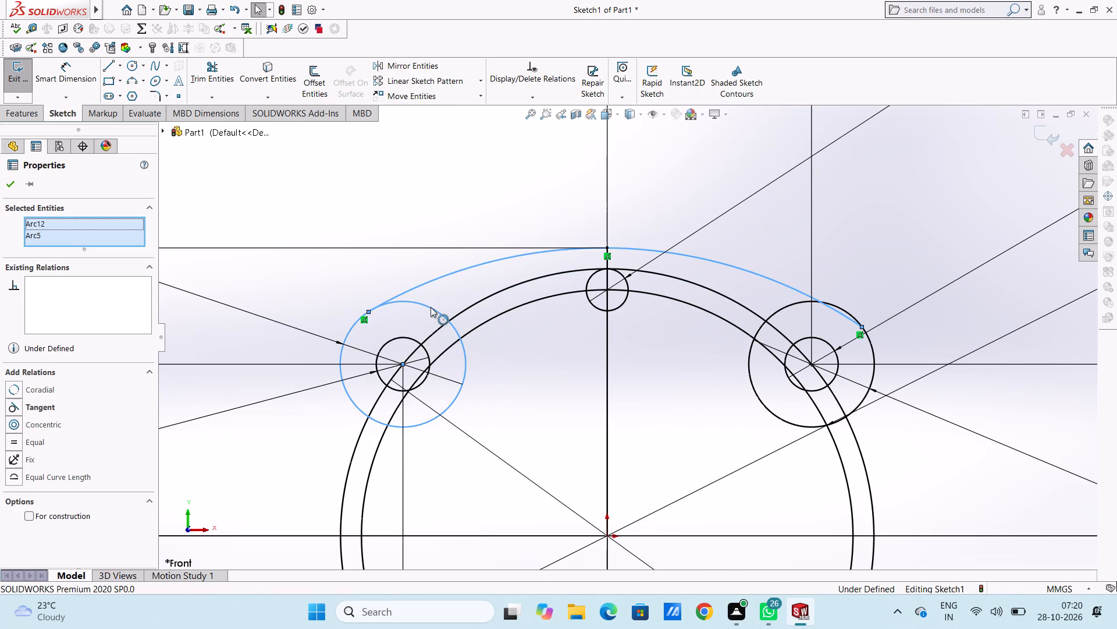
{"action": "left_click", "coordinate": [16, 404]}
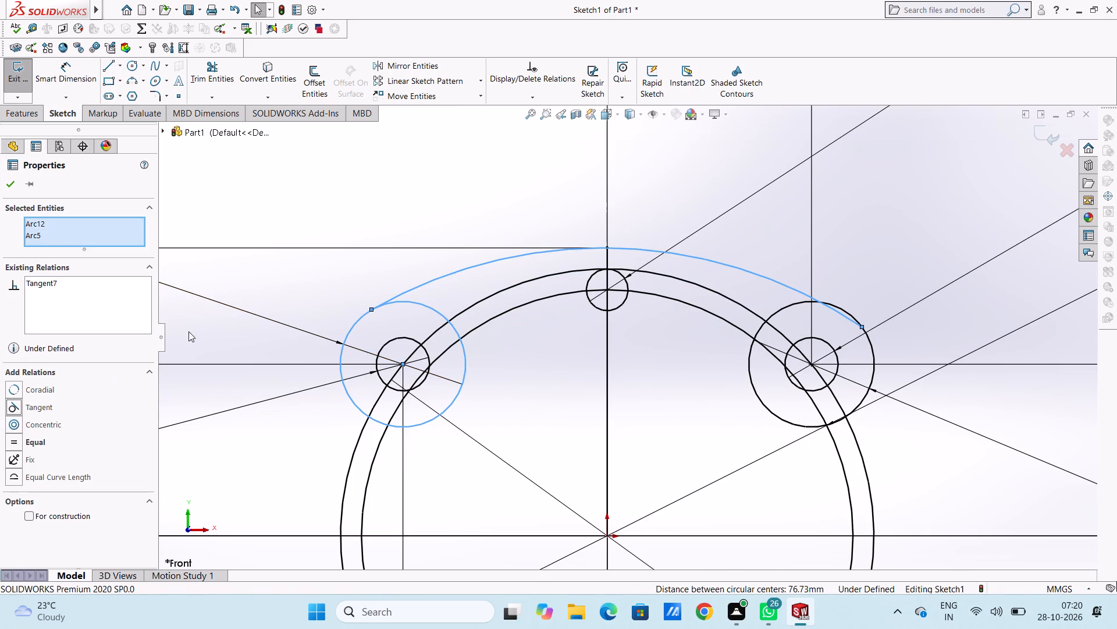
{"action": "left_click", "coordinate": [296, 281]}
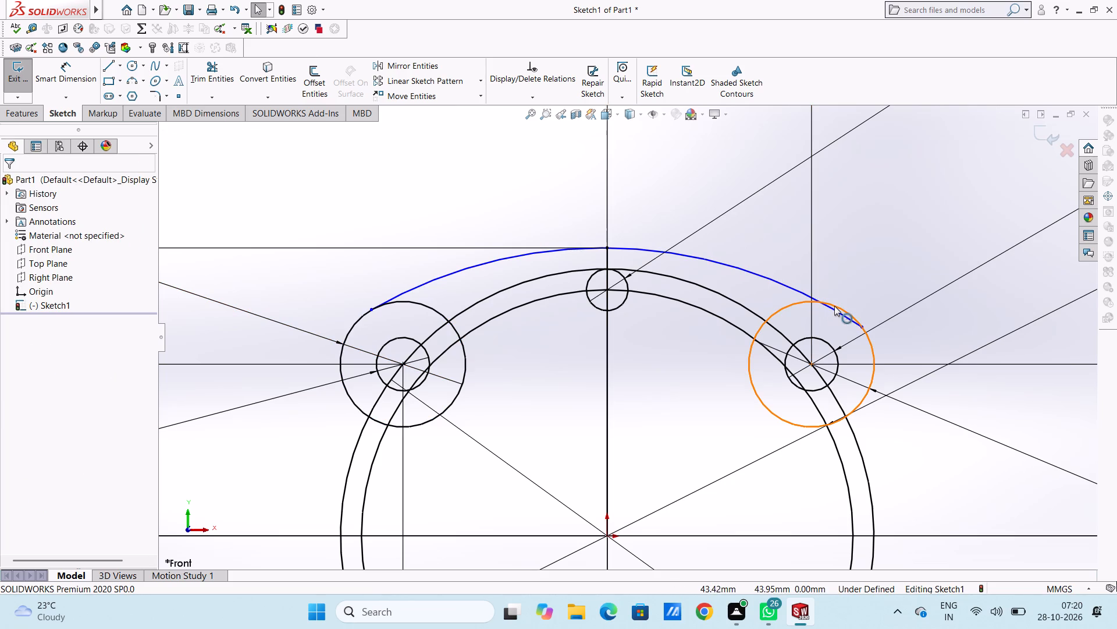
Add a Tangent relation between the upper arc and the upper-right 24 mm circle.
{"action": "left_click", "coordinate": [834, 306]}
{"action": "left_click", "coordinate": [832, 308], "text": "ctrl"}
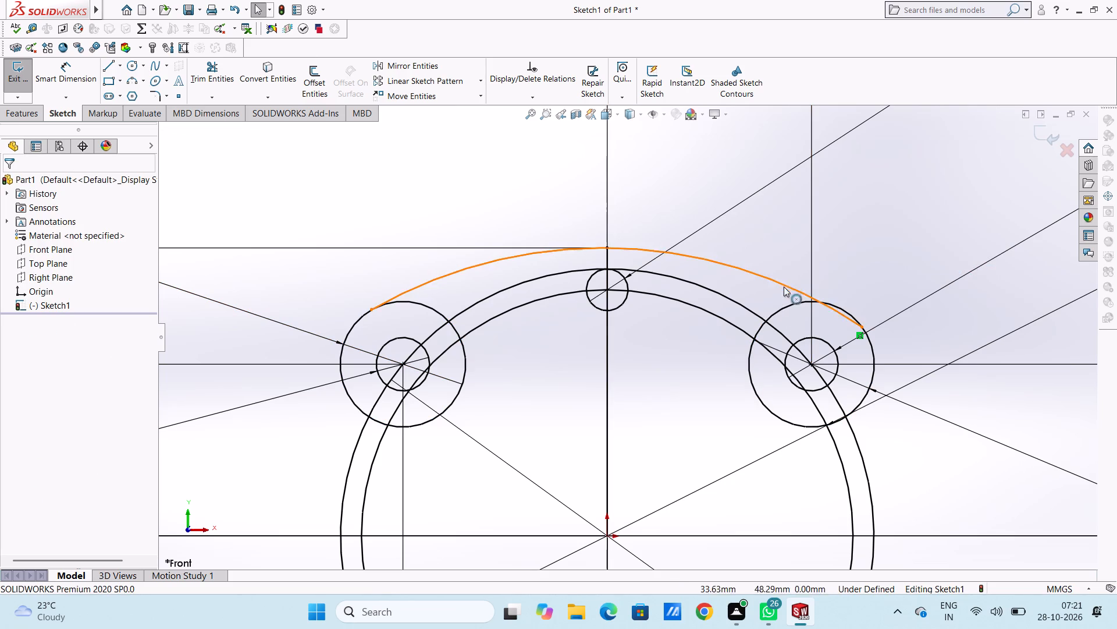
{"action": "left_click", "coordinate": [791, 307]}
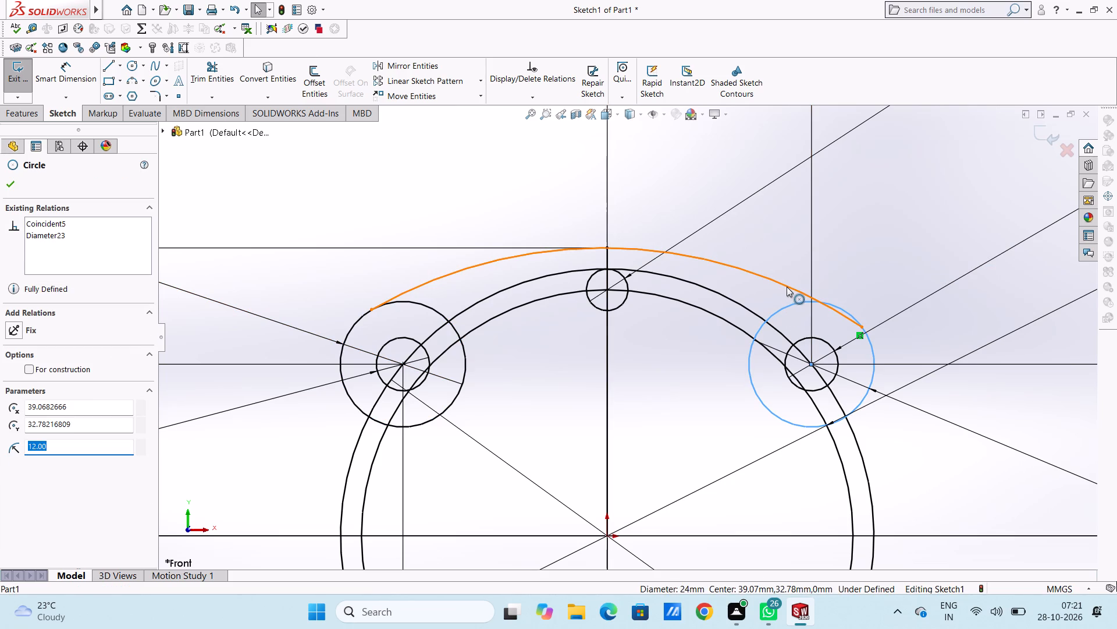
{"action": "left_click", "coordinate": [787, 287], "text": "ctrl"}
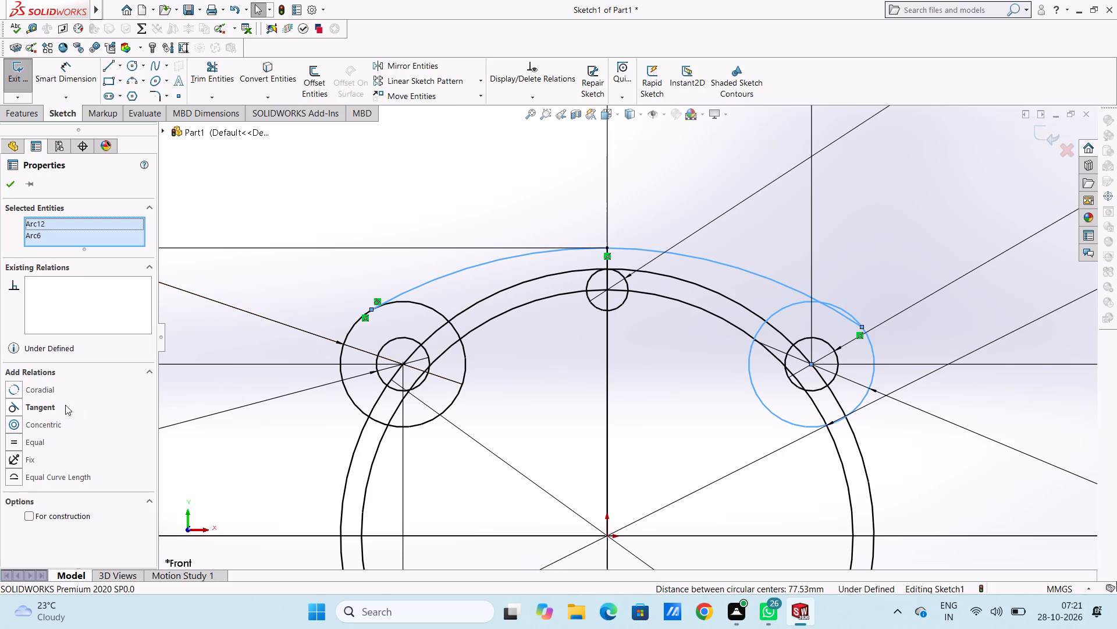
{"action": "left_click", "coordinate": [11, 407]}
{"action": "left_click", "coordinate": [337, 266]}
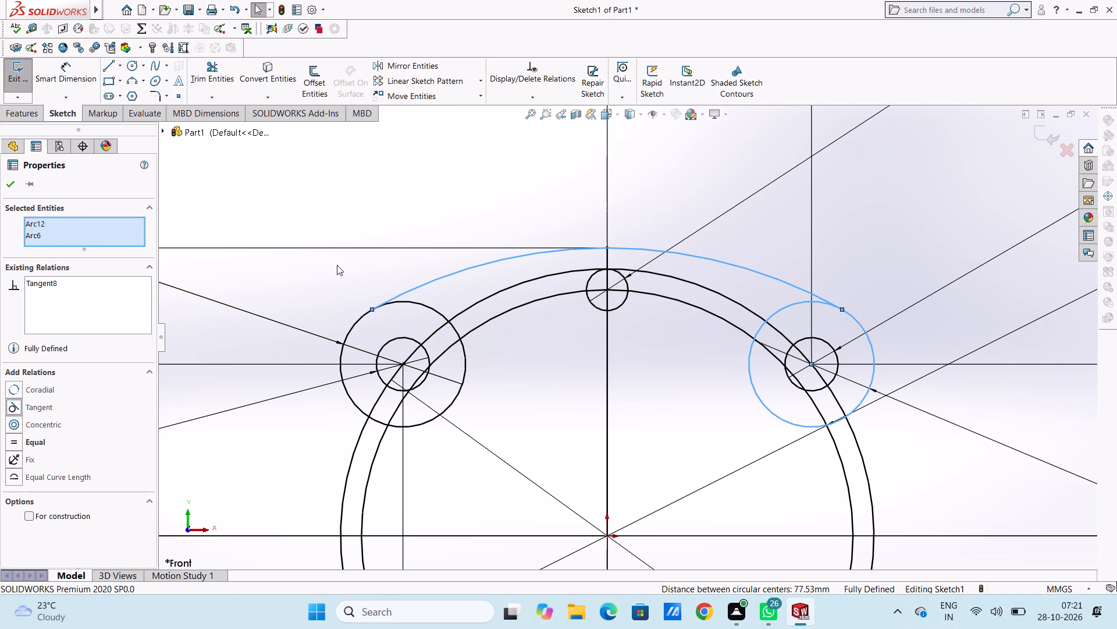
Trim away the 102 mm circle's side and top segments, including the pieces inside the two upper circle pairs.
{"action": "scroll", "coordinate": [574, 371], "scroll_direction": "up", "scroll_amount": 4}
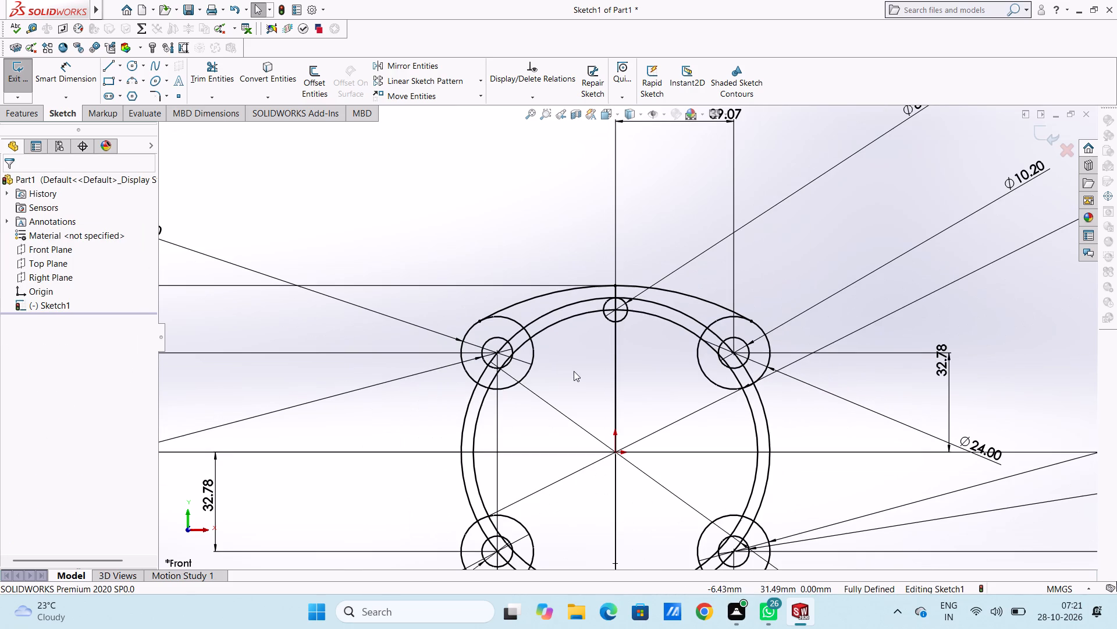
{"action": "scroll", "coordinate": [593, 379], "scroll_direction": "up", "scroll_amount": 6}
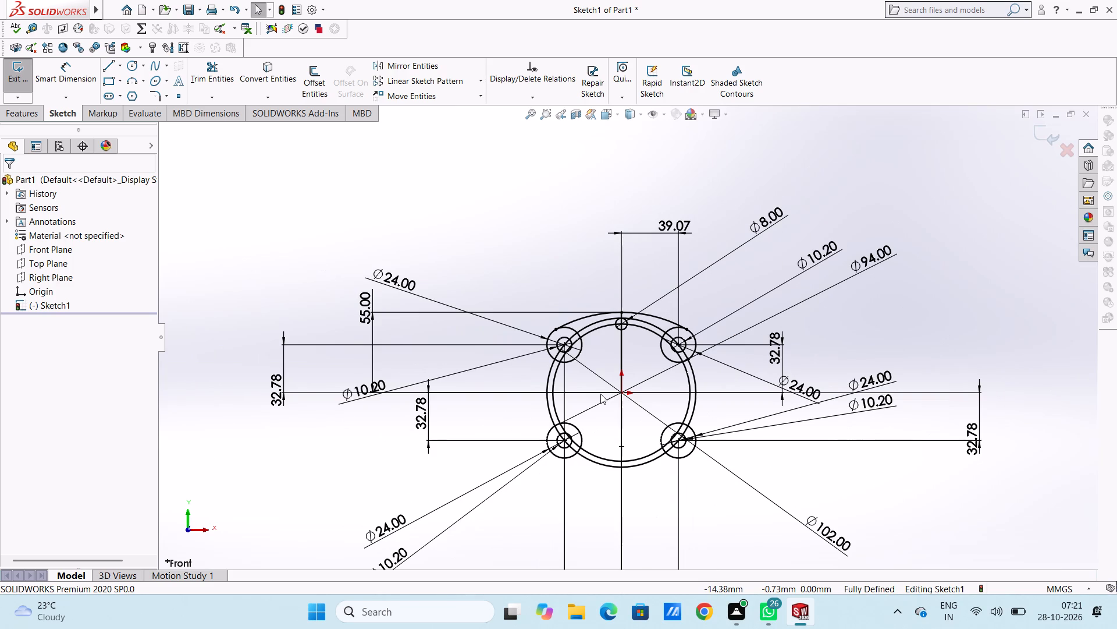
{"action": "scroll", "coordinate": [659, 419], "scroll_direction": "down", "scroll_amount": 4}
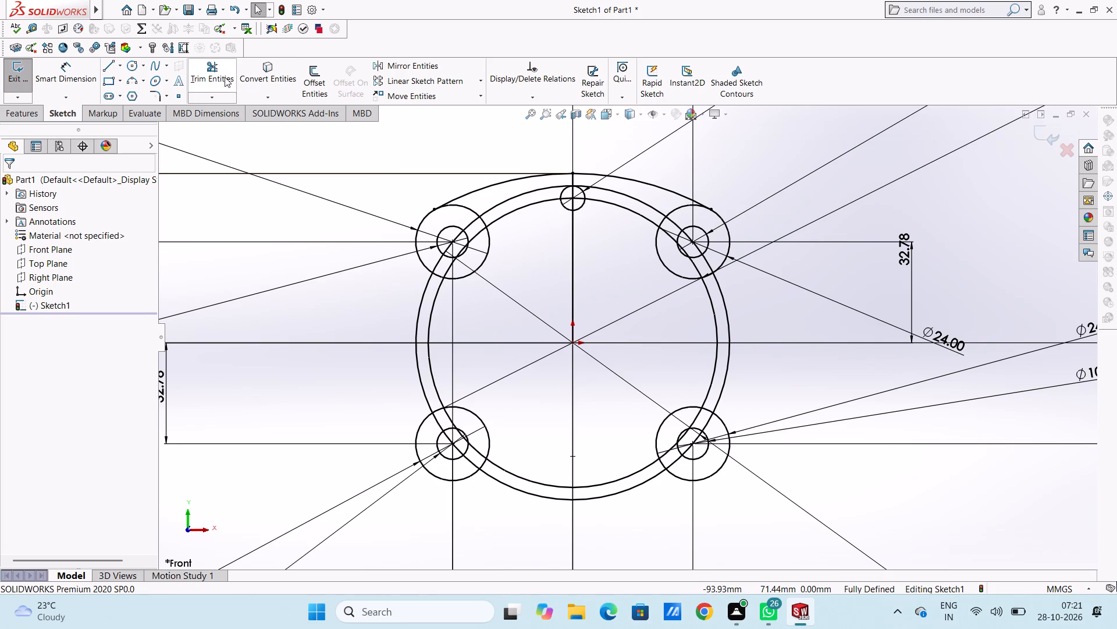
{"action": "left_click", "coordinate": [222, 71]}
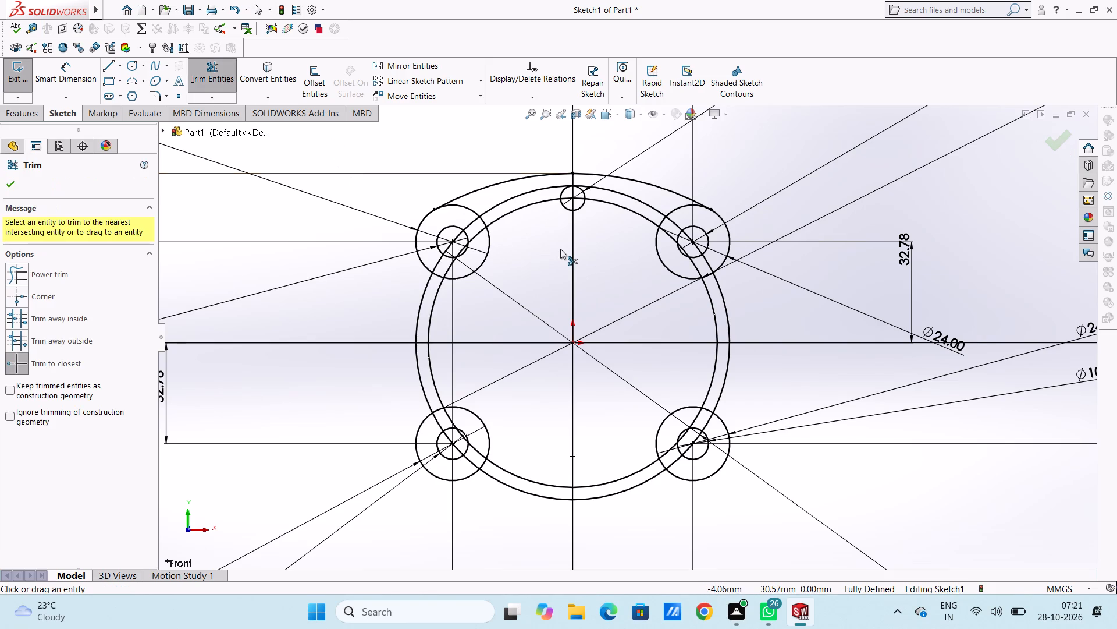
{"action": "scroll", "coordinate": [554, 253], "scroll_direction": "down", "scroll_amount": 1}
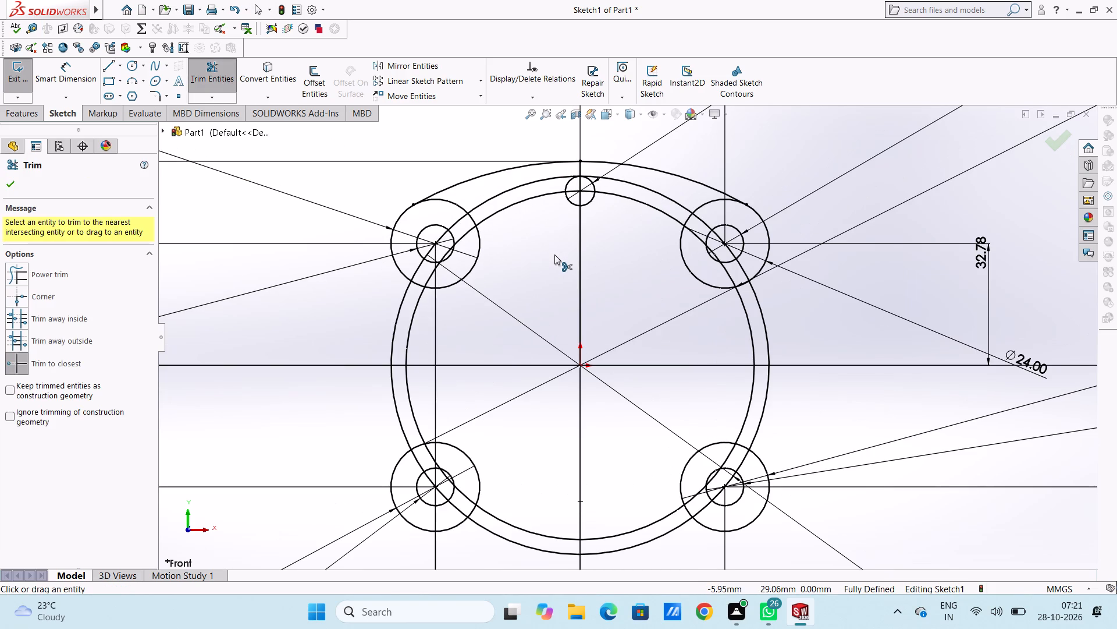
{"action": "left_click", "coordinate": [400, 308]}
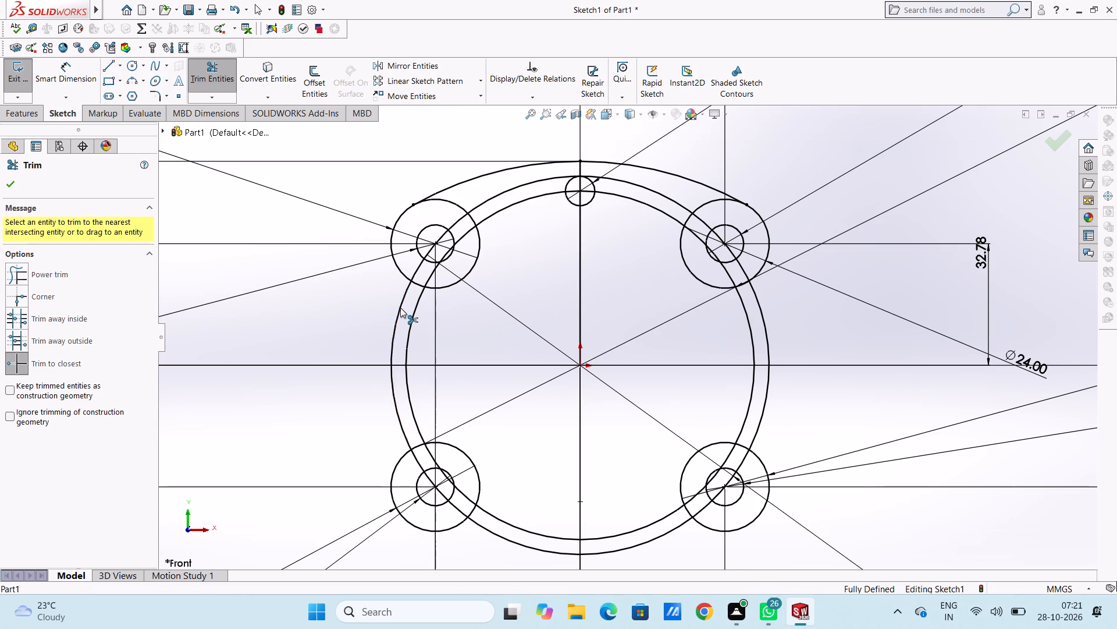
{"action": "left_click", "coordinate": [769, 335]}
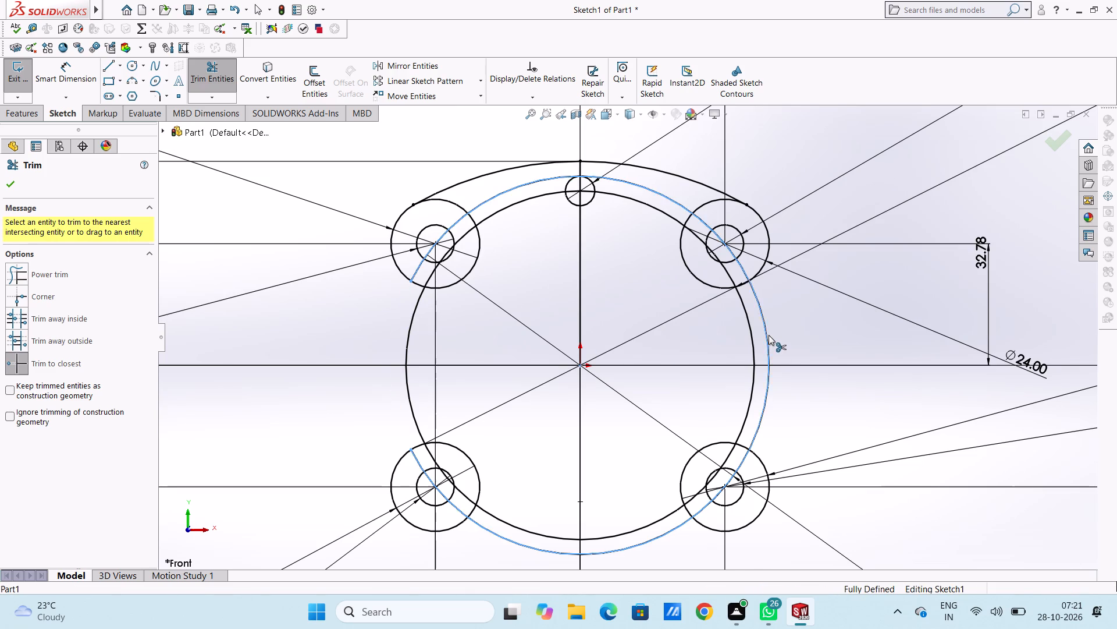
{"action": "left_click", "coordinate": [744, 270]}
{"action": "left_click", "coordinate": [729, 247]}
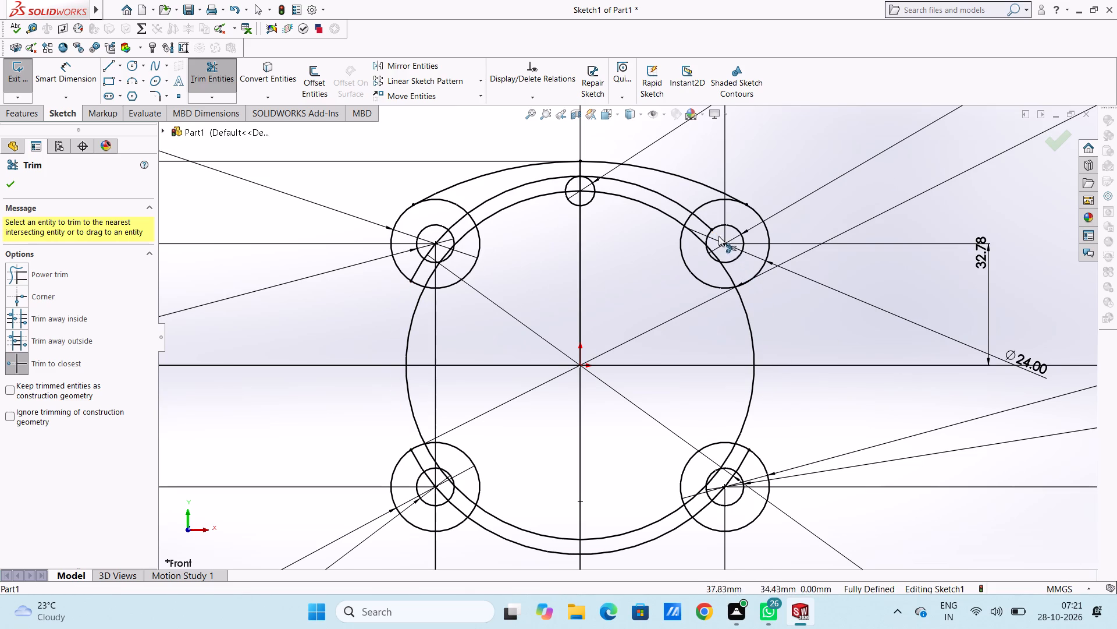
{"action": "left_click", "coordinate": [705, 219]}
{"action": "left_click", "coordinate": [663, 197]}
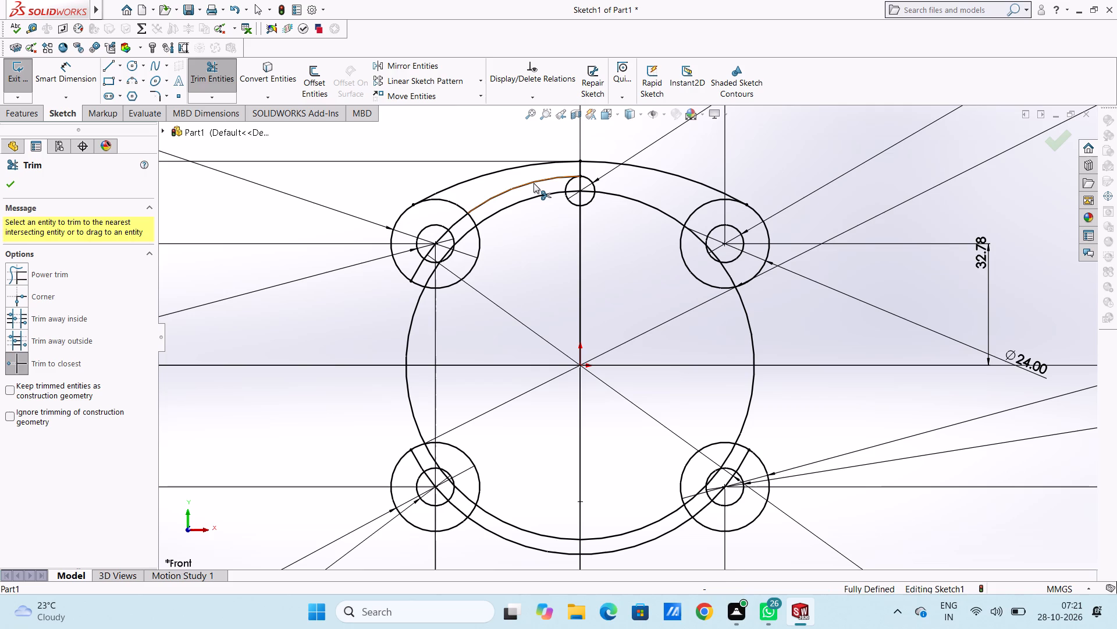
{"action": "left_click", "coordinate": [533, 183]}
{"action": "left_click", "coordinate": [455, 225]}
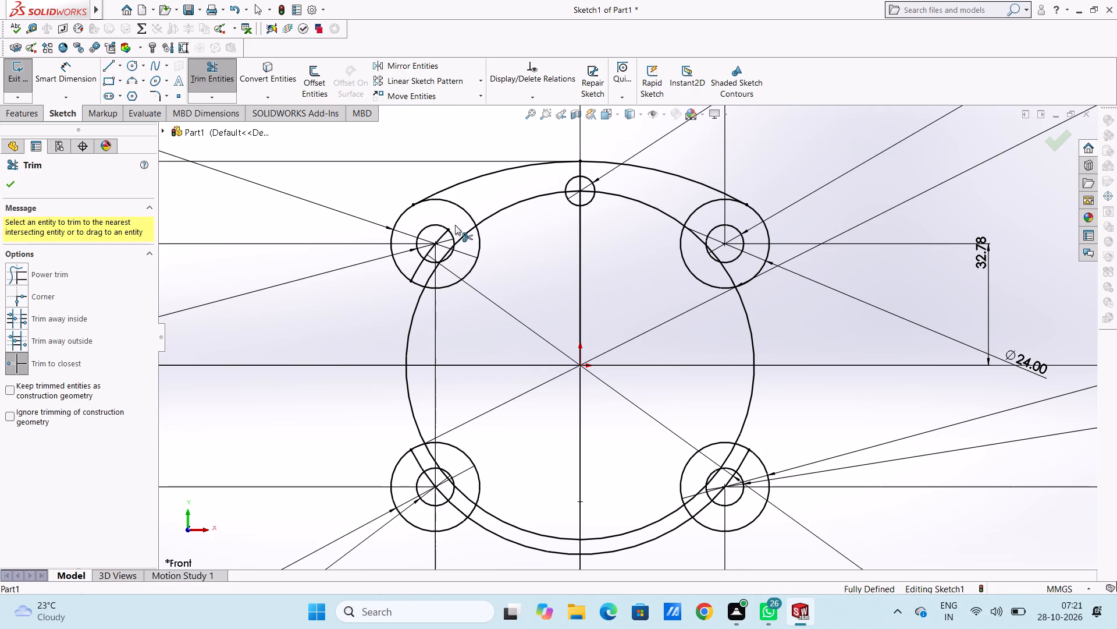
{"action": "left_click", "coordinate": [438, 239]}
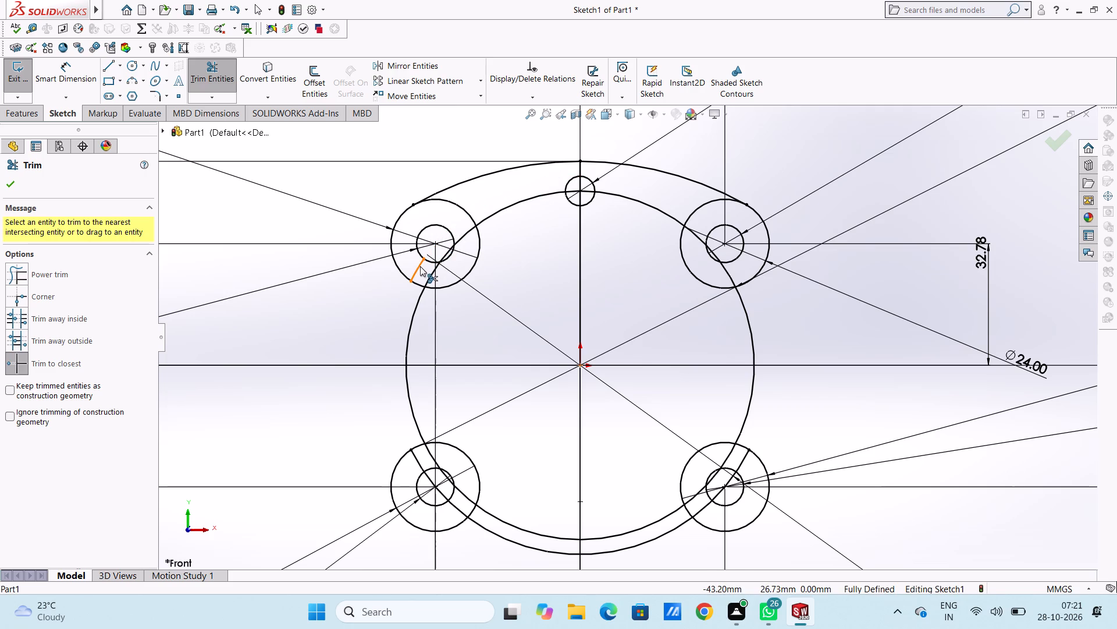
{"action": "left_click", "coordinate": [420, 266]}
Trim the 94 mm circle inside the upper-left circle pair, from there to the 8 mm circle, and inside the 8 mm circle.
{"action": "left_click", "coordinate": [432, 279]}
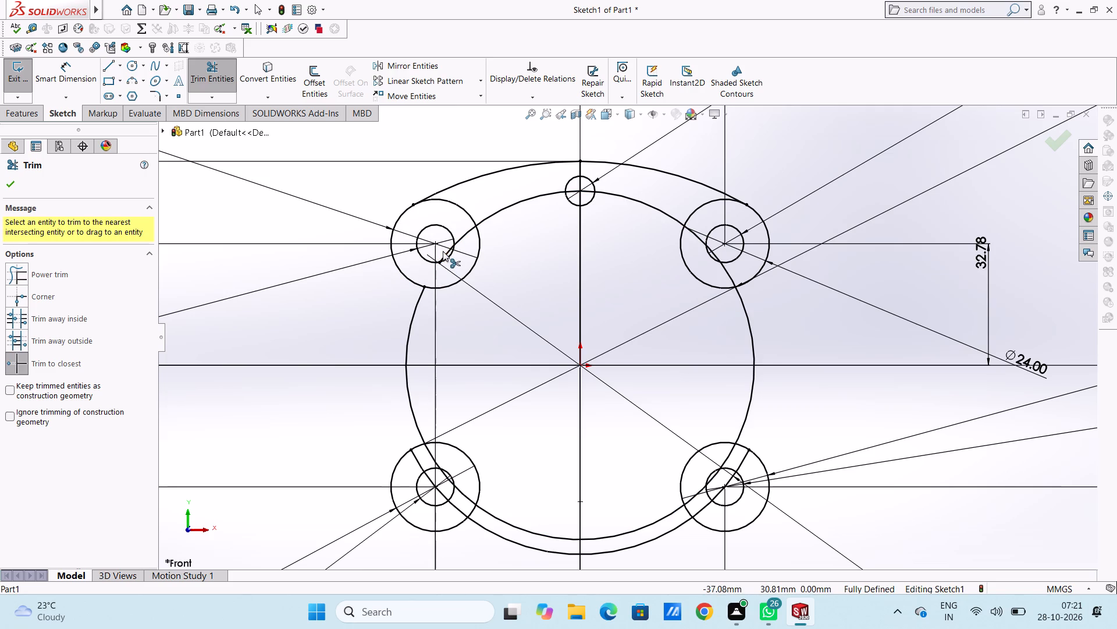
{"action": "left_click", "coordinate": [445, 251]}
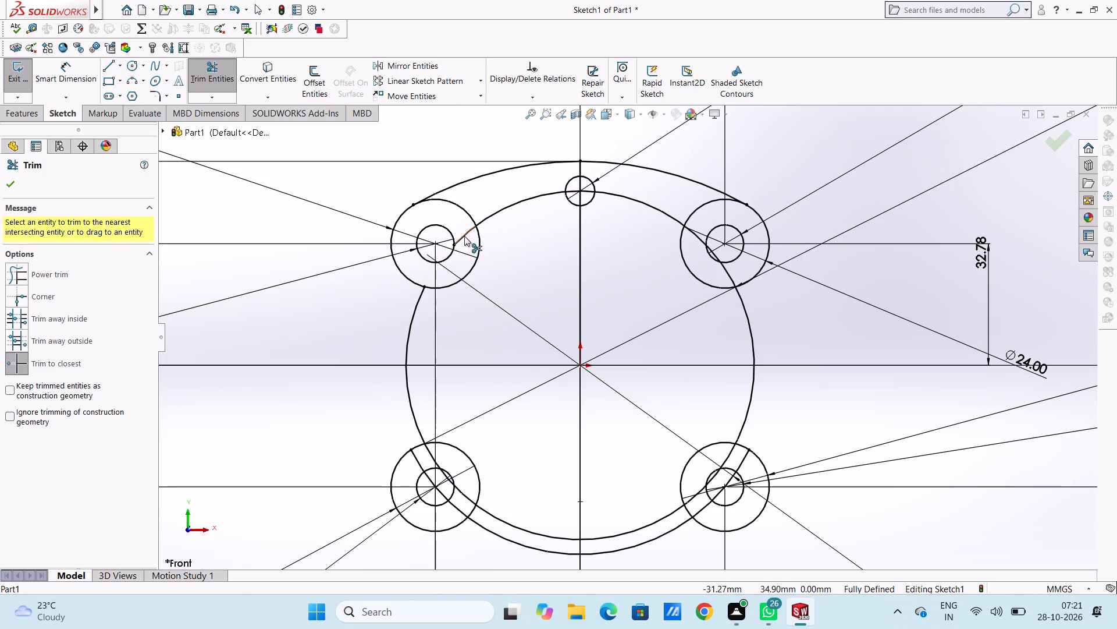
{"action": "left_click", "coordinate": [464, 236]}
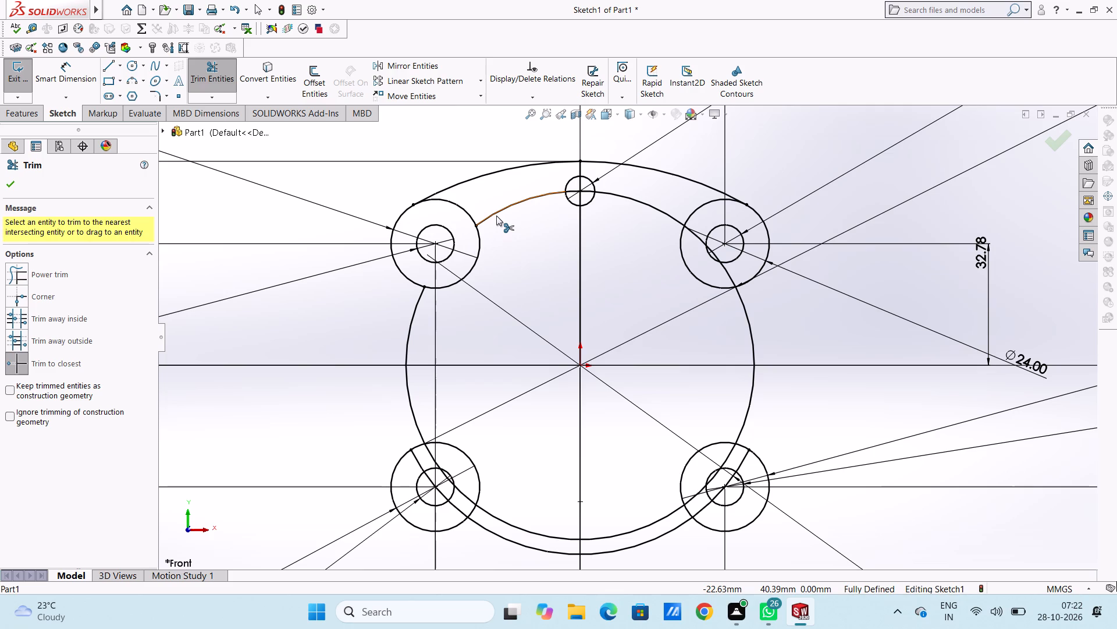
{"action": "left_click", "coordinate": [496, 215]}
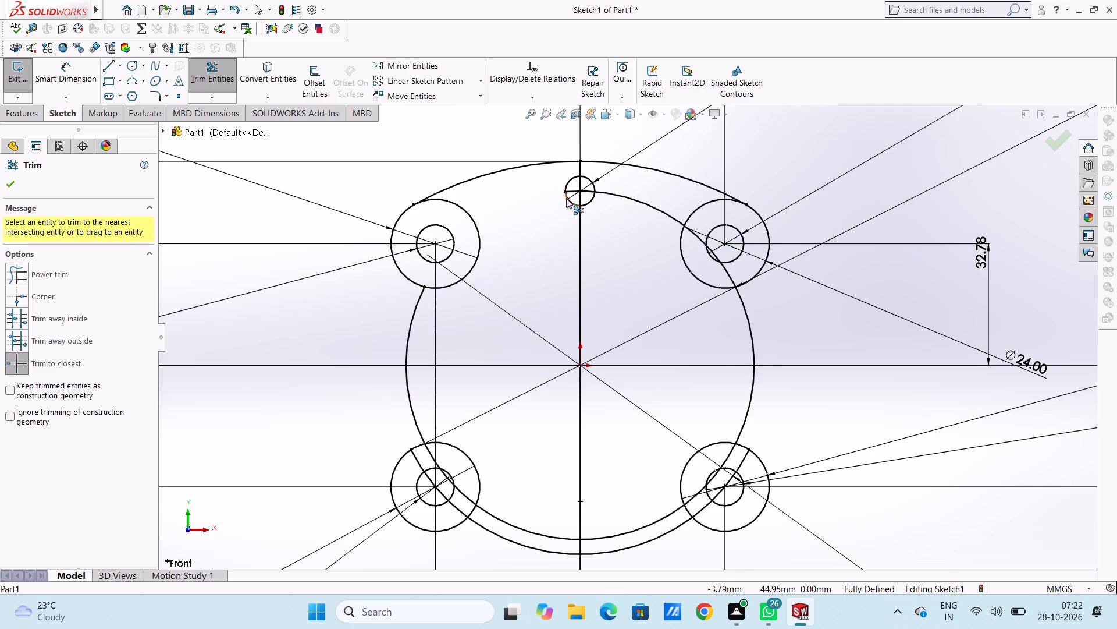
{"action": "left_click", "coordinate": [569, 192]}
{"action": "left_click", "coordinate": [587, 188]}
{"action": "left_click", "coordinate": [587, 189]}
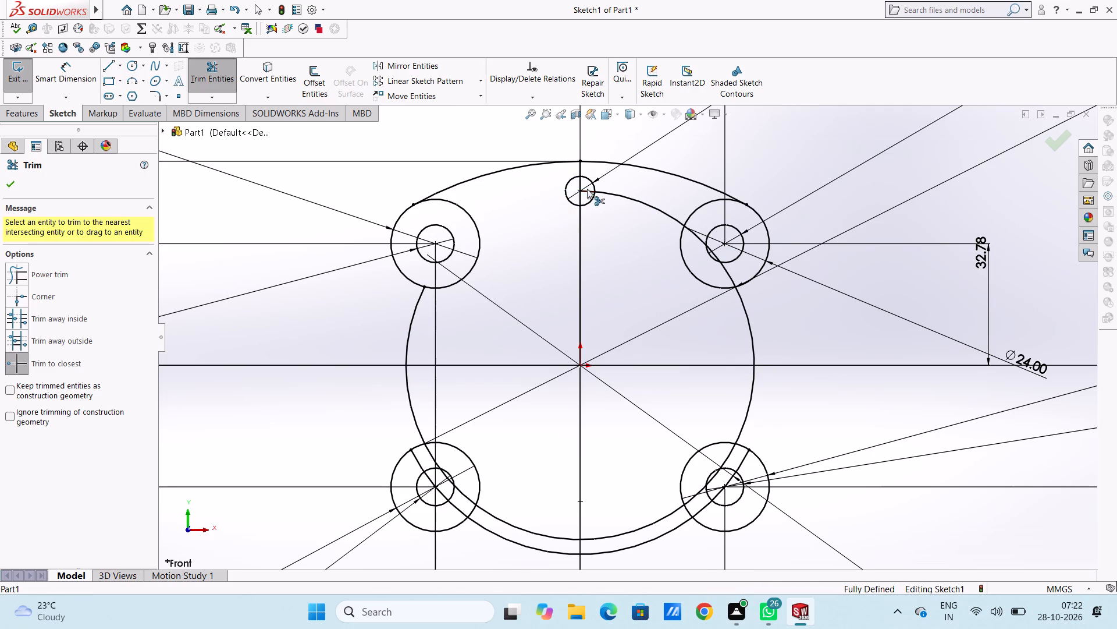
{"action": "left_click", "coordinate": [581, 193]}
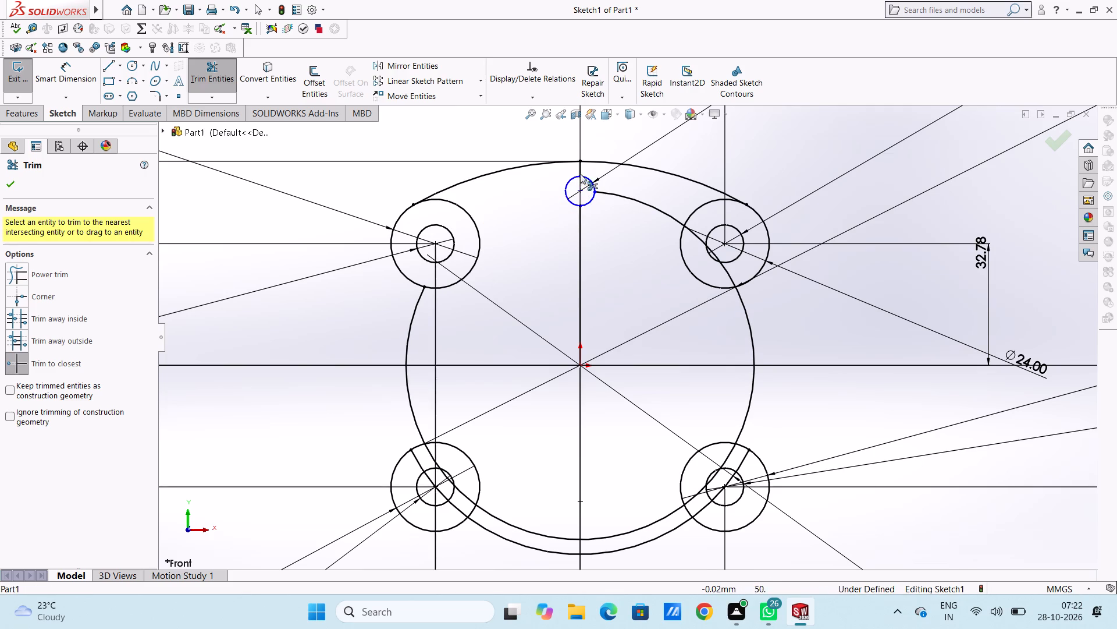
Trim away the vertical line above and below the 8 mm circle, between the upper arc and the origin.
{"action": "left_click", "coordinate": [579, 166]}
{"action": "left_click", "coordinate": [579, 245]}
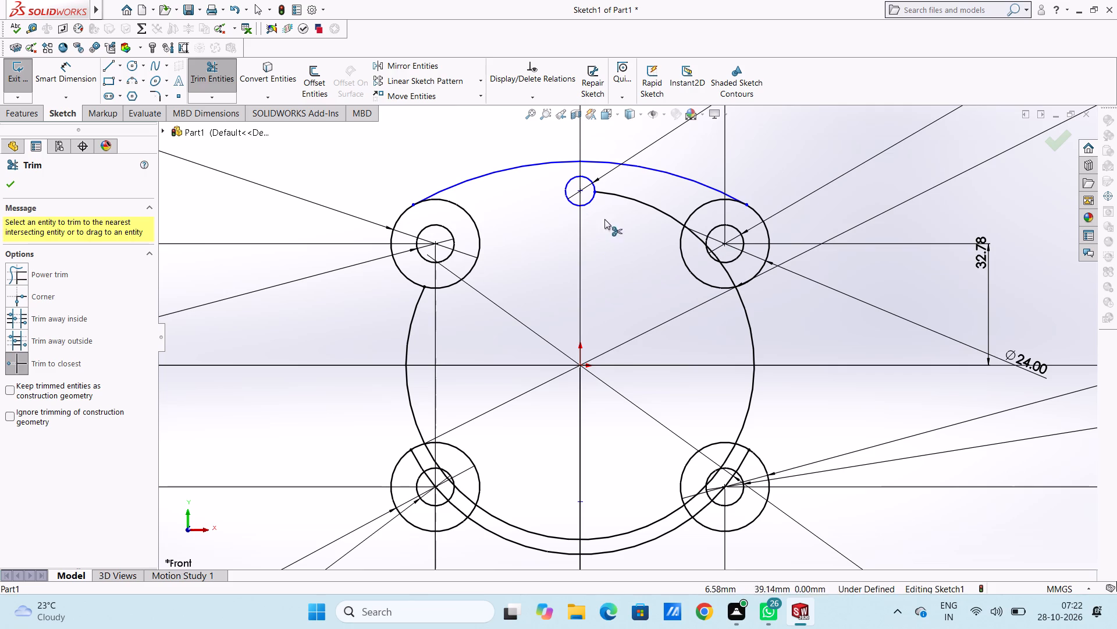
Trim the 94 mm circle between the 8 mm circle and the upper-right pair, including the pieces inside that pair.
{"action": "left_click", "coordinate": [615, 196]}
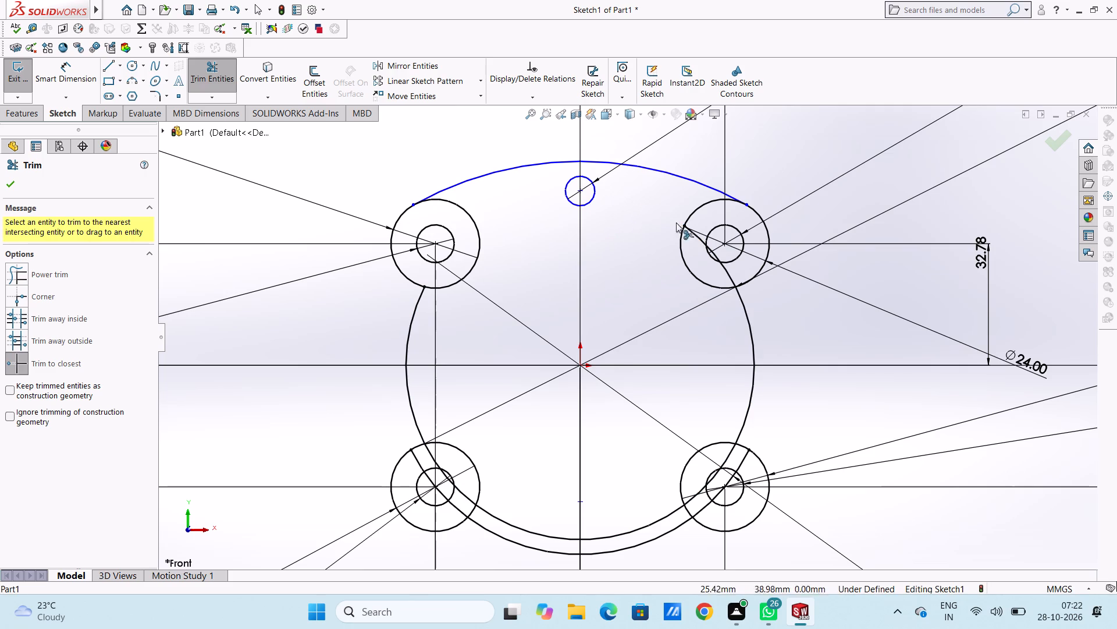
{"action": "left_click", "coordinate": [696, 233]}
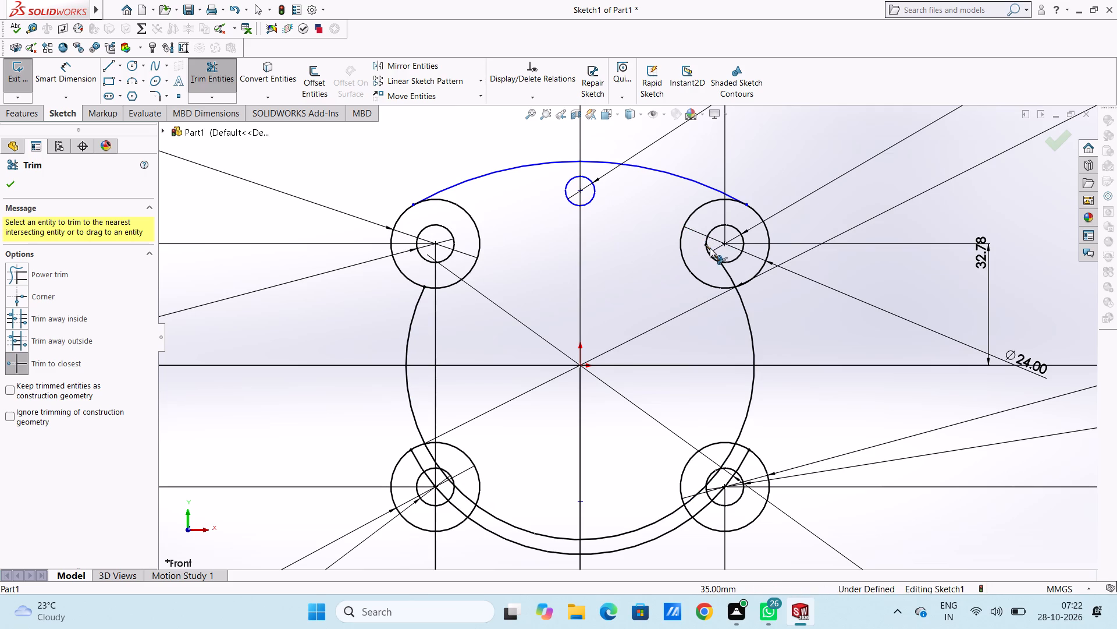
{"action": "left_click", "coordinate": [710, 248]}
{"action": "left_click", "coordinate": [728, 274]}
Trim away the inward-facing portions of the two upper 24 mm circles, leaving only their outer arcs, and finish trimming.
{"action": "scroll", "coordinate": [627, 348], "scroll_direction": "up", "scroll_amount": 4}
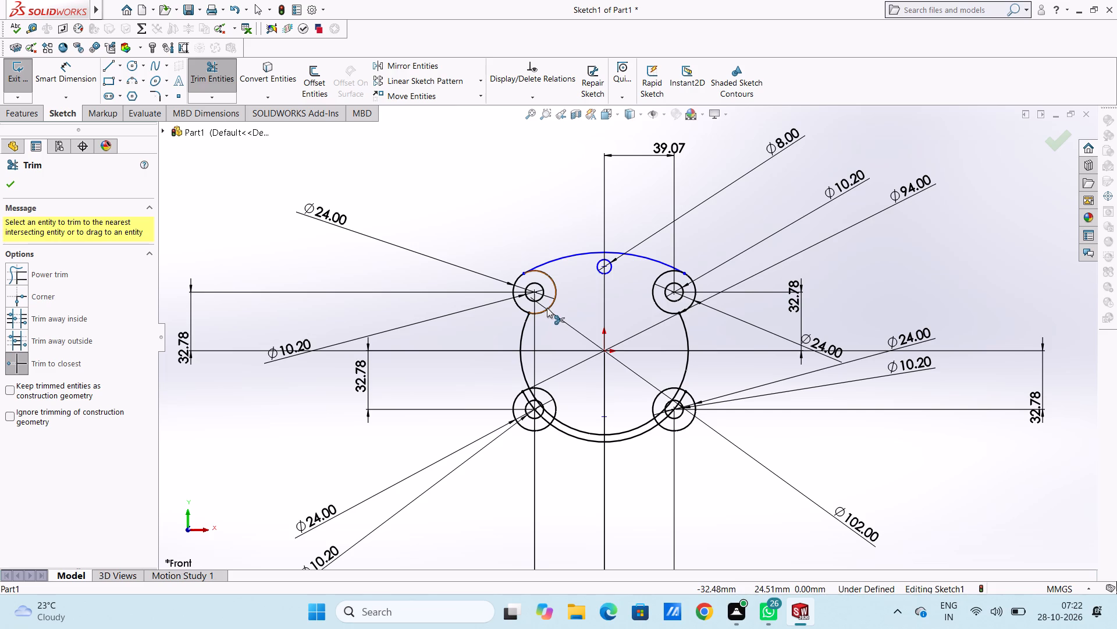
{"action": "left_click", "coordinate": [547, 308]}
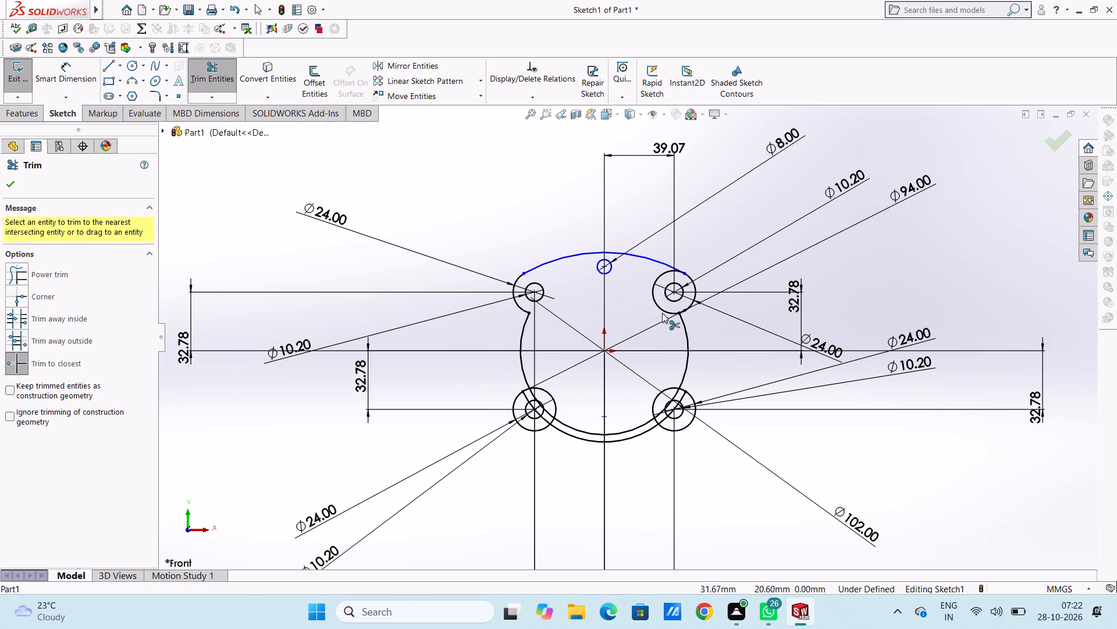
{"action": "left_click", "coordinate": [662, 310]}
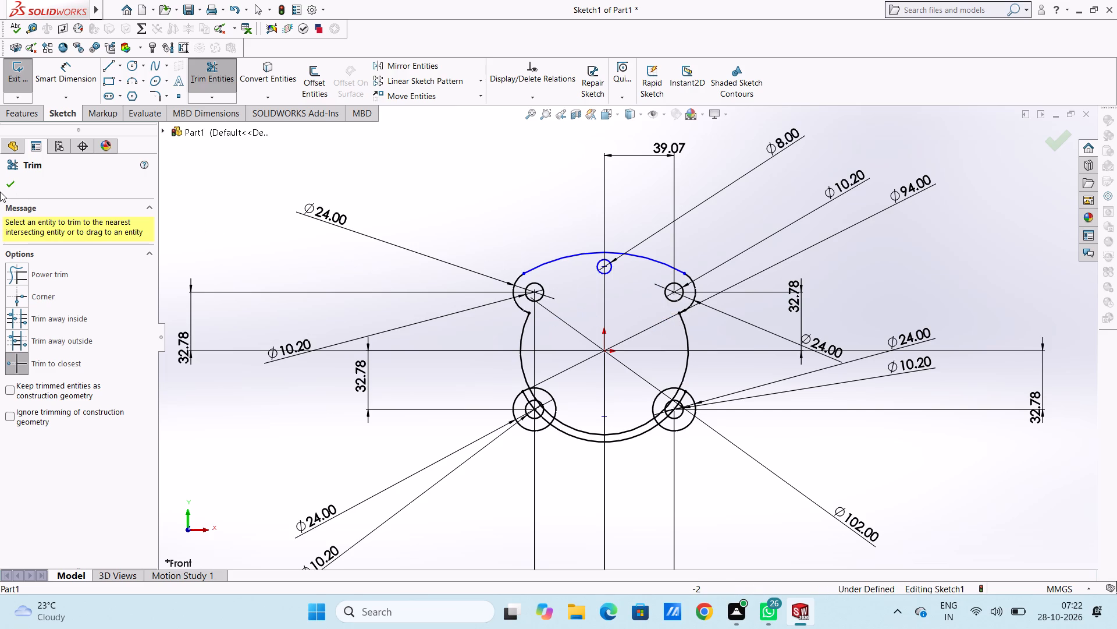
{"action": "left_click", "coordinate": [11, 185]}
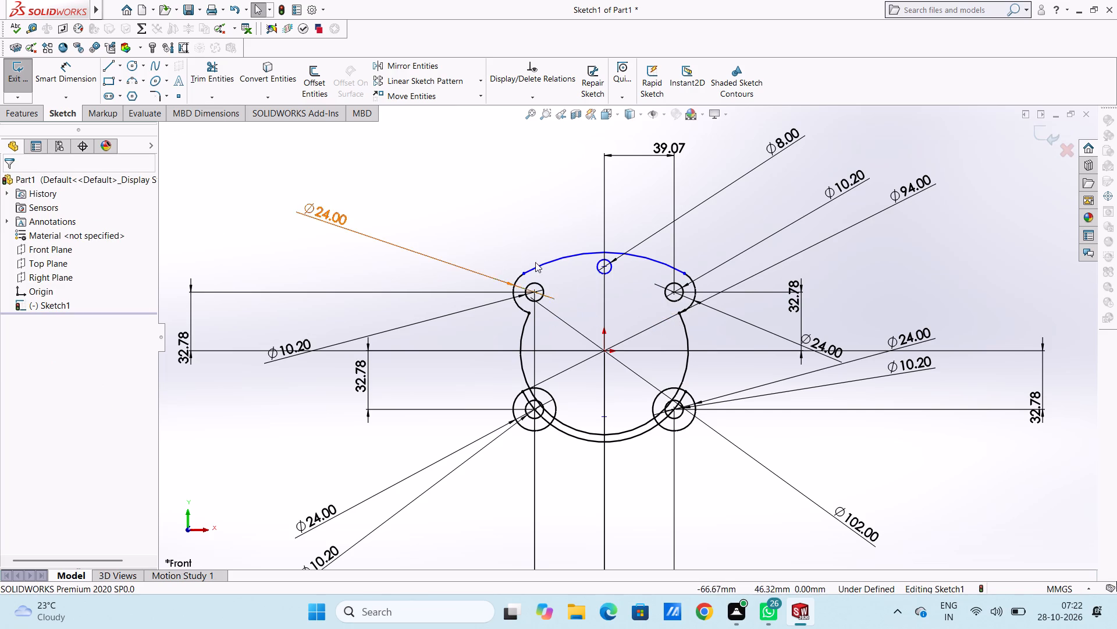
Add a Fix relation to the upper arc's left endpoint, where it meets the upper-left 24 mm arc.
{"action": "scroll", "coordinate": [588, 293], "scroll_direction": "down", "scroll_amount": 8}
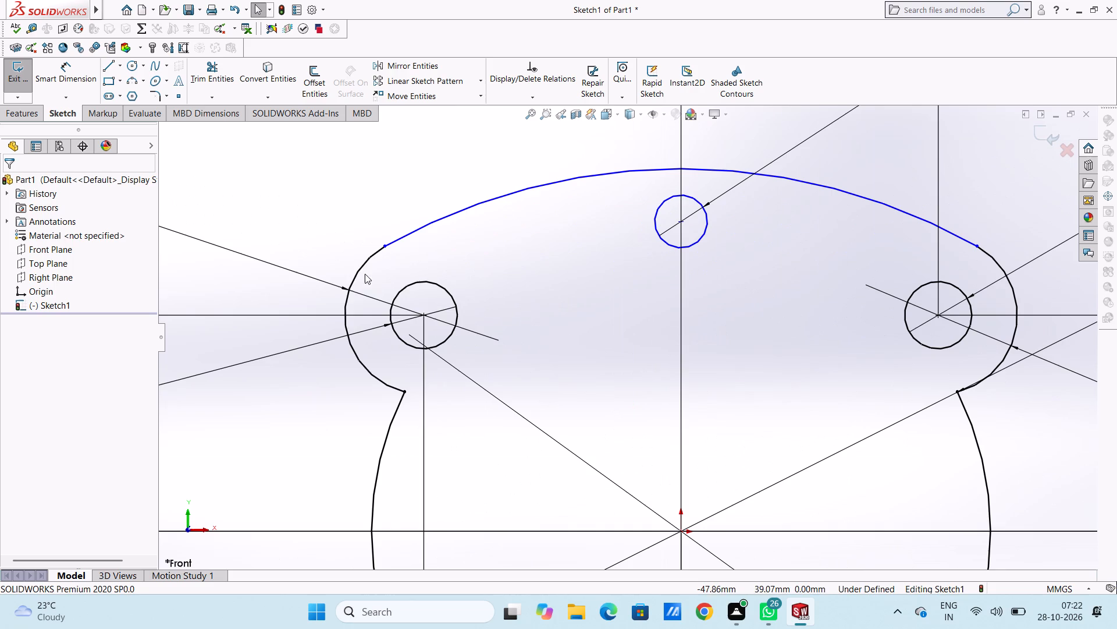
{"action": "left_click", "coordinate": [384, 248]}
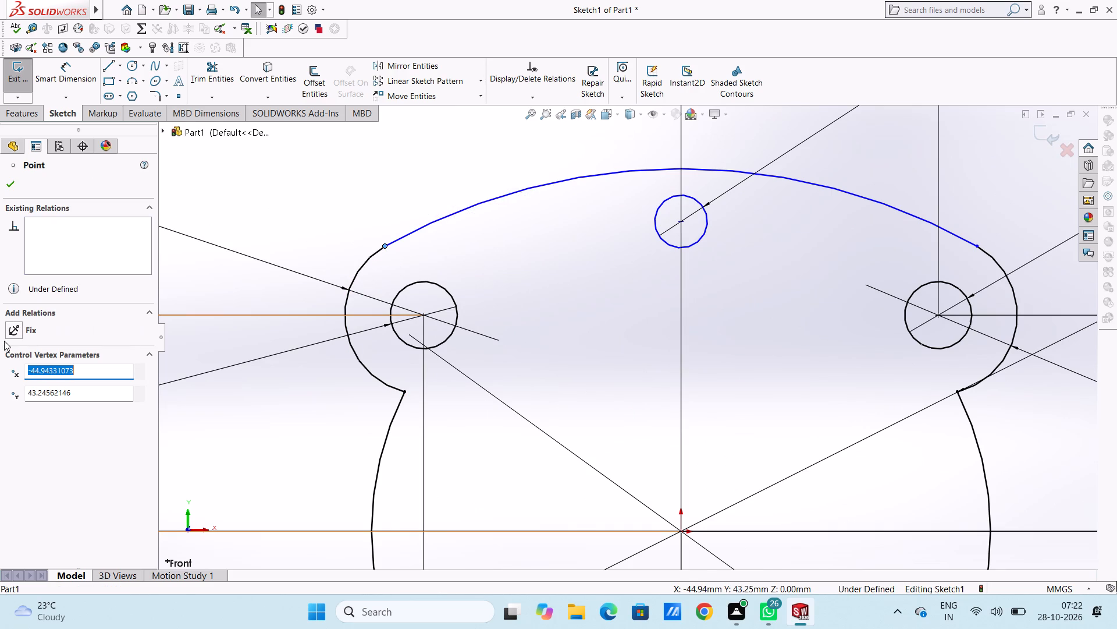
{"action": "left_click", "coordinate": [7, 326]}
{"action": "left_click", "coordinate": [296, 211]}
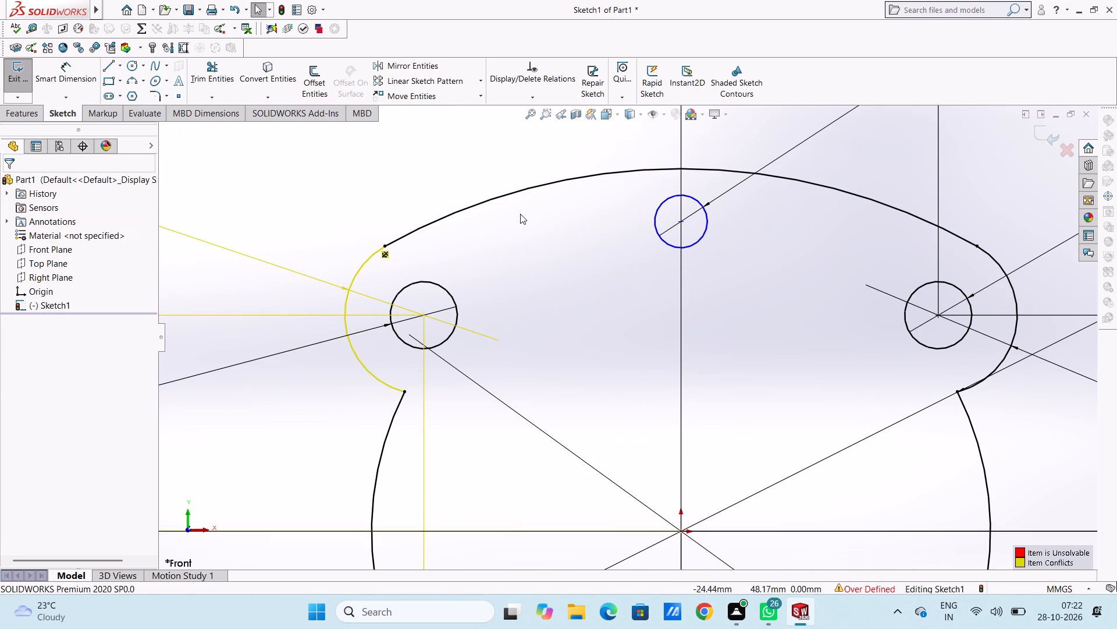
Delete the 32.78 mm vertical dimension between the origin and the upper-left circle centre.
{"action": "scroll", "coordinate": [520, 213], "scroll_direction": "up", "scroll_amount": 11}
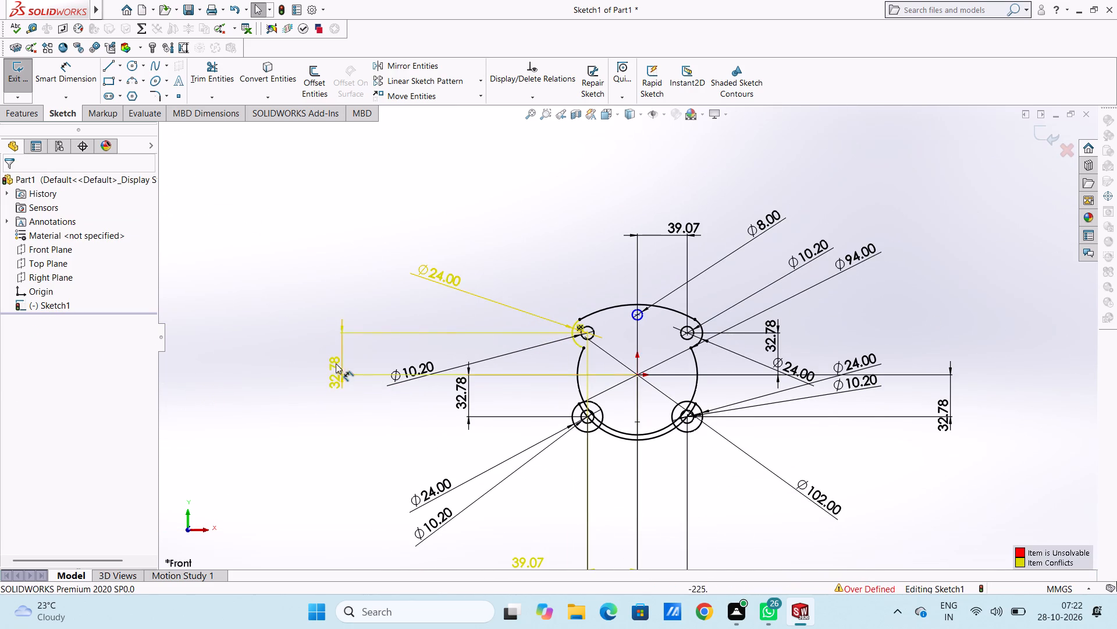
{"action": "left_click", "coordinate": [335, 369]}
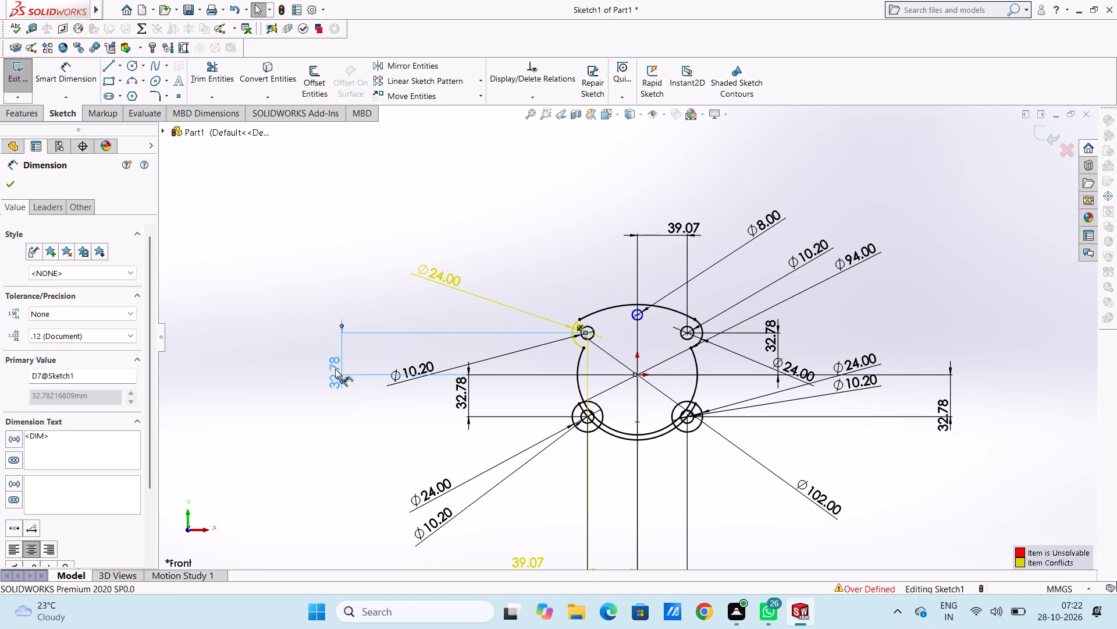
{"action": "key", "text": "Delete"}
Dimension the vertical distance from the origin to the 8 mm circle's centre, placing it beyond the upper-left circles.
{"action": "scroll", "coordinate": [682, 369], "scroll_direction": "down", "scroll_amount": 1}
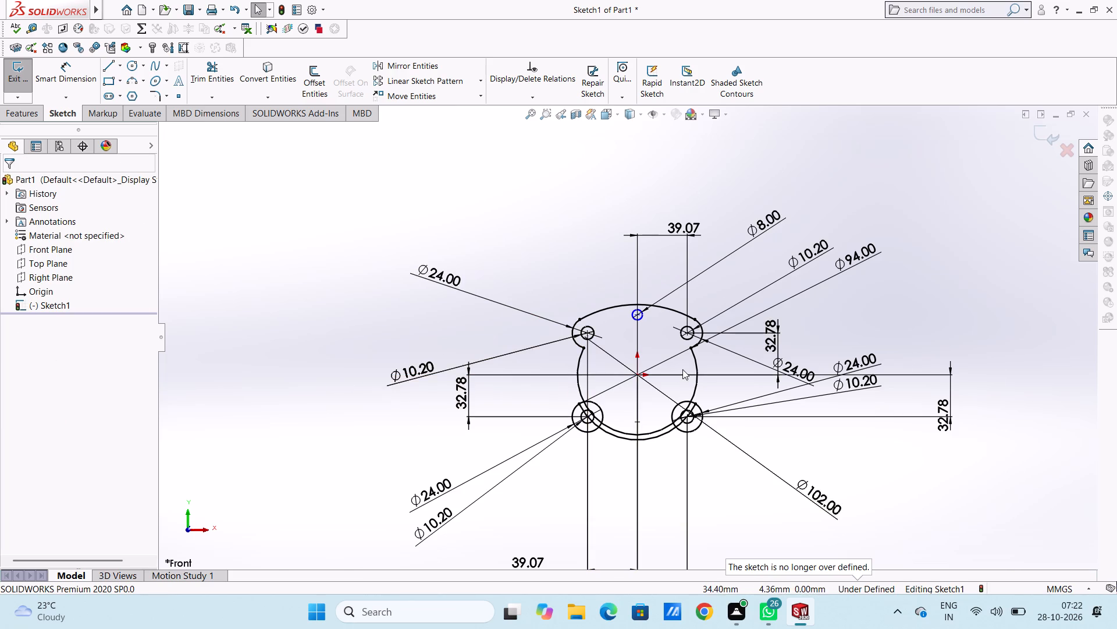
{"action": "scroll", "coordinate": [682, 369], "scroll_direction": "down", "scroll_amount": 4}
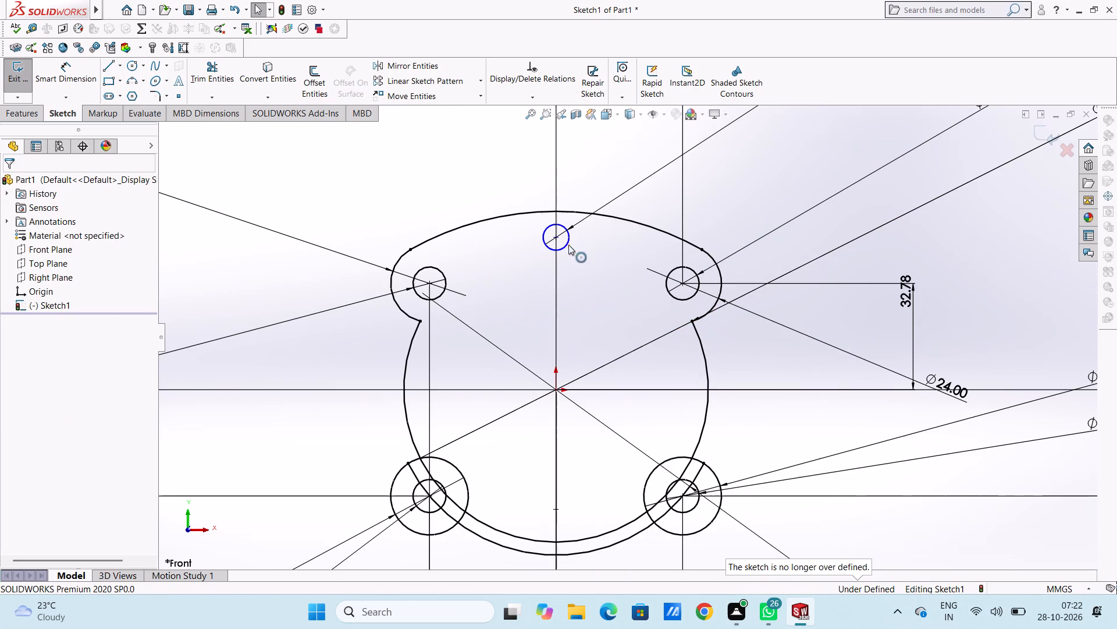
{"action": "scroll", "coordinate": [561, 259], "scroll_direction": "up", "scroll_amount": 4}
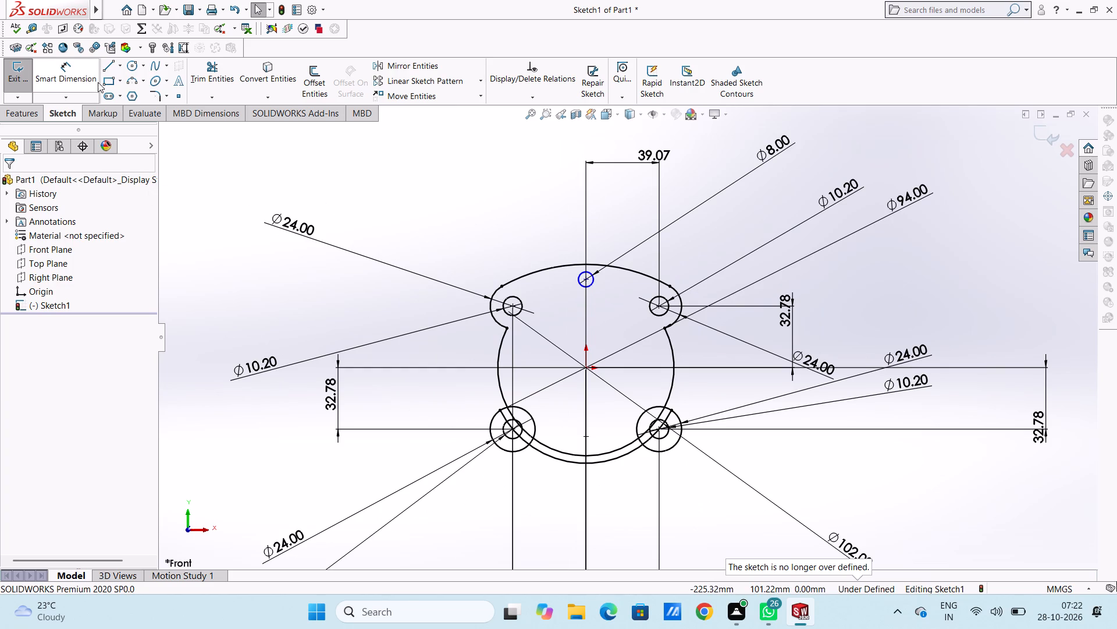
{"action": "left_click", "coordinate": [74, 79]}
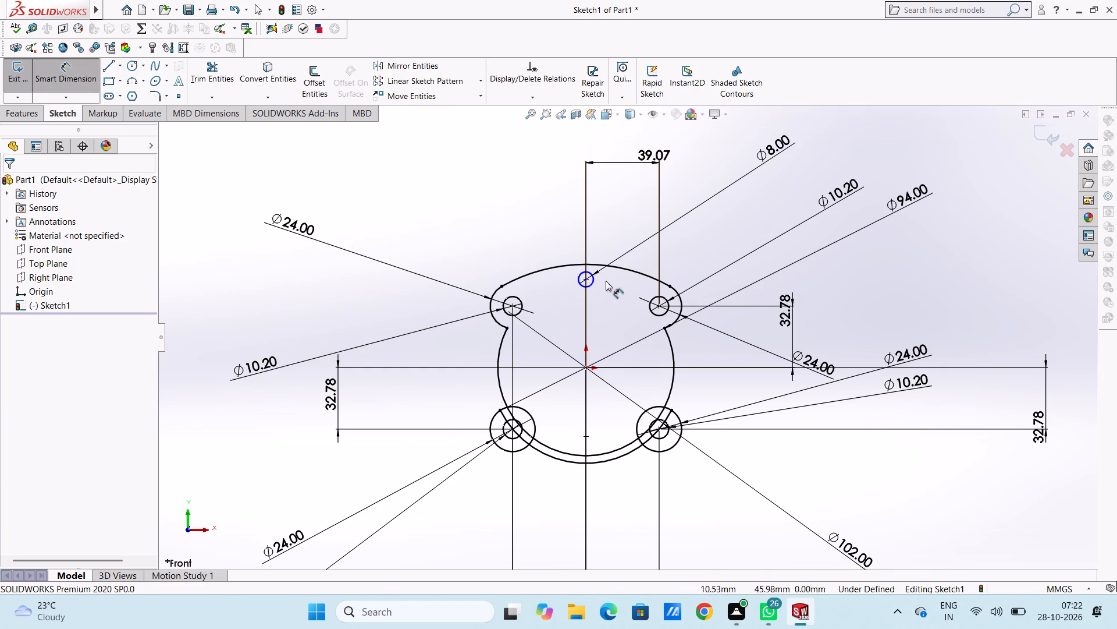
{"action": "left_click", "coordinate": [586, 370]}
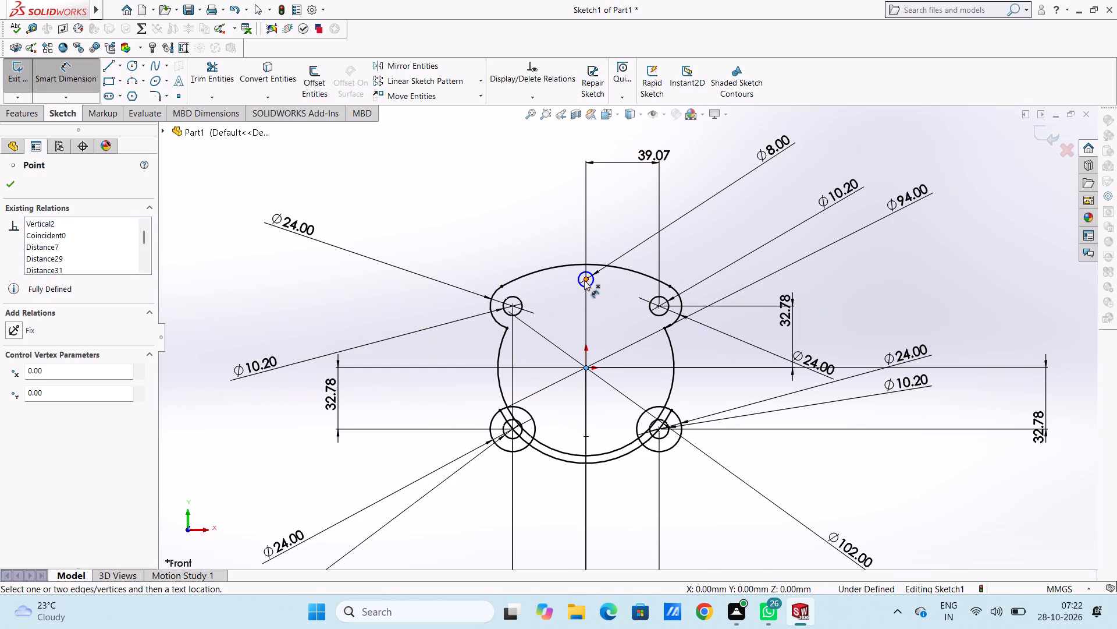
{"action": "left_click", "coordinate": [584, 280]}
{"action": "left_click", "coordinate": [271, 291]}
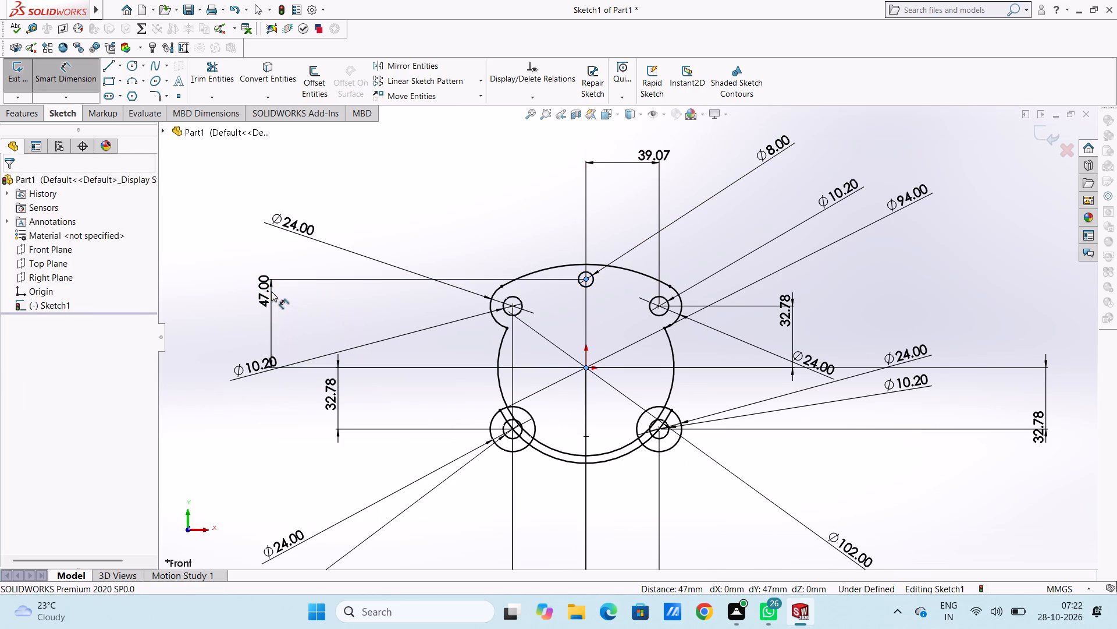
{"action": "left_click", "coordinate": [220, 272]}
{"action": "left_click", "coordinate": [217, 247]}
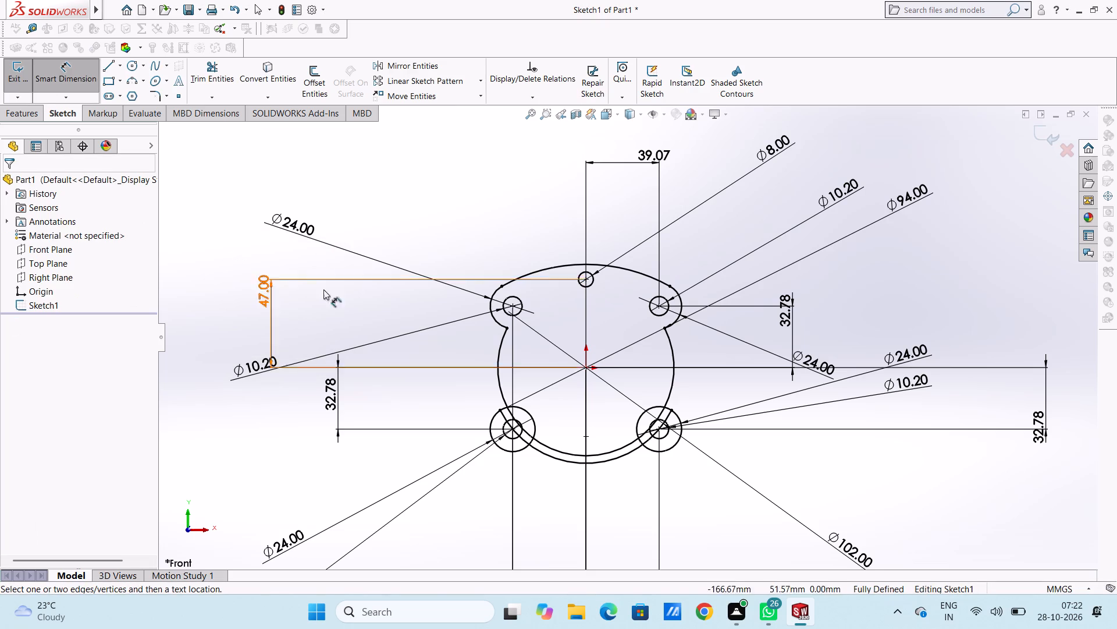
{"action": "scroll", "coordinate": [588, 436], "scroll_direction": "down", "scroll_amount": 1}
{"action": "scroll", "coordinate": [588, 436], "scroll_direction": "up", "scroll_amount": 4}
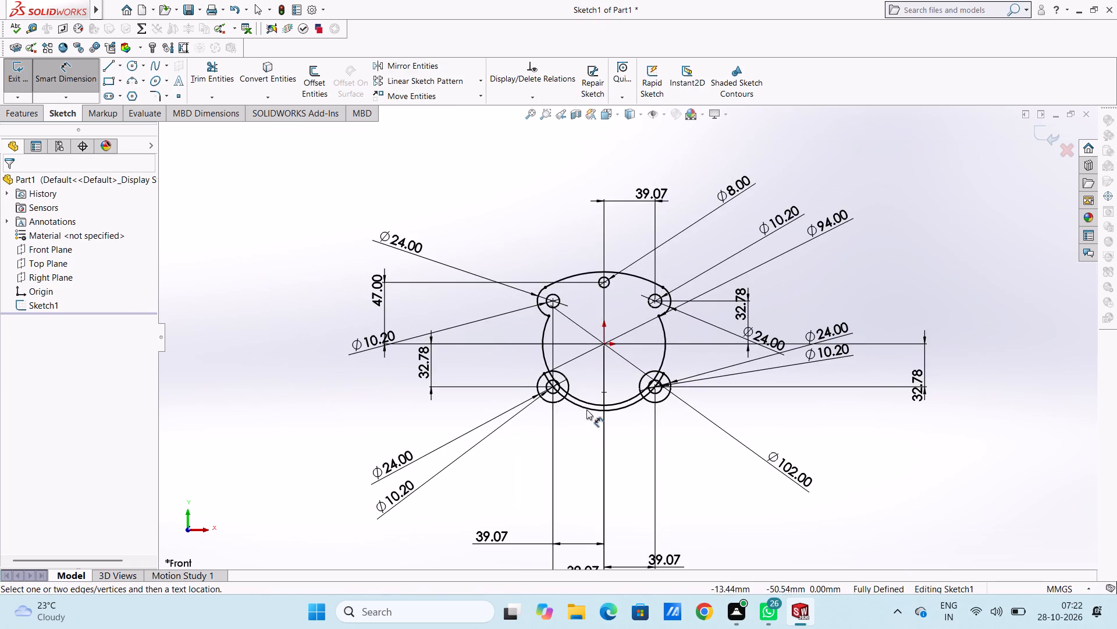
{"action": "scroll", "coordinate": [586, 409], "scroll_direction": "down", "scroll_amount": 4}
{"action": "key", "text": "Escape"}
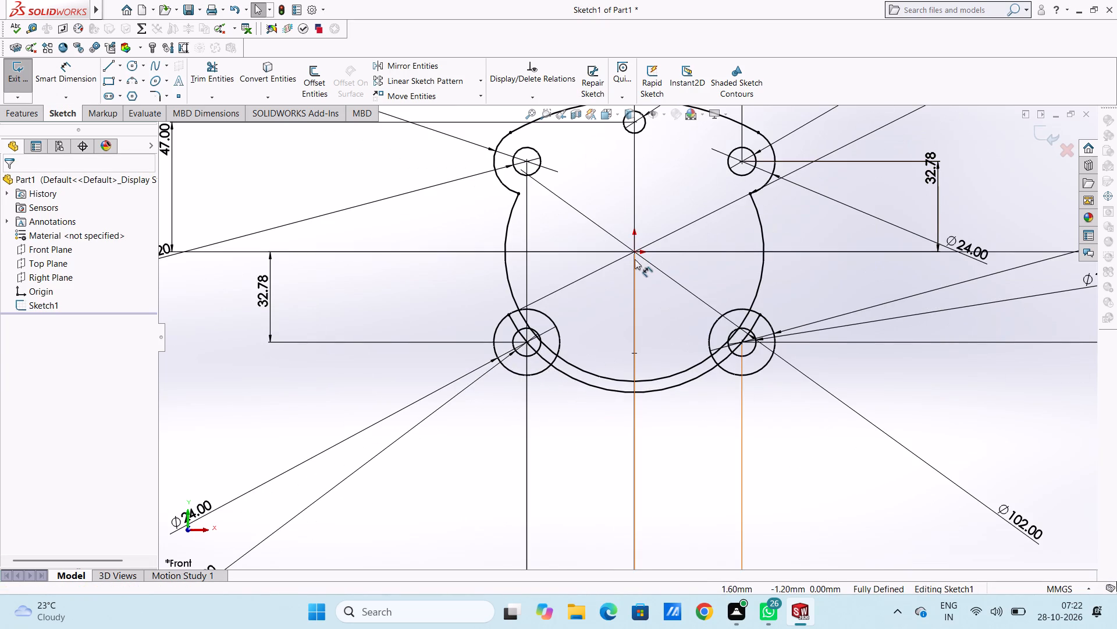
Start the Sketch Fillet command.
{"action": "left_click", "coordinate": [155, 97]}
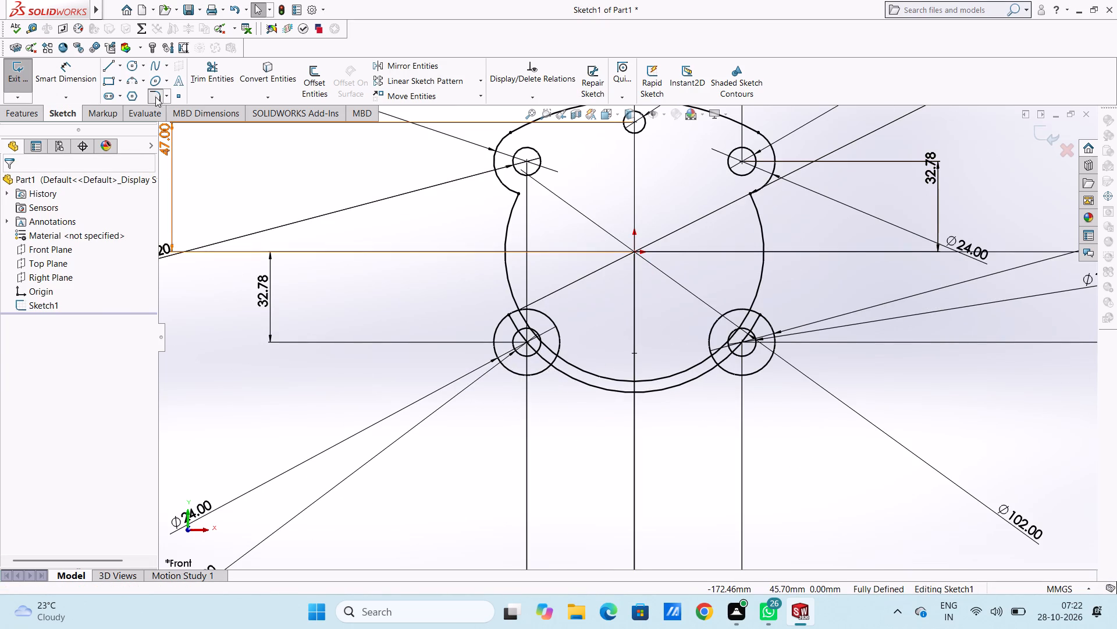
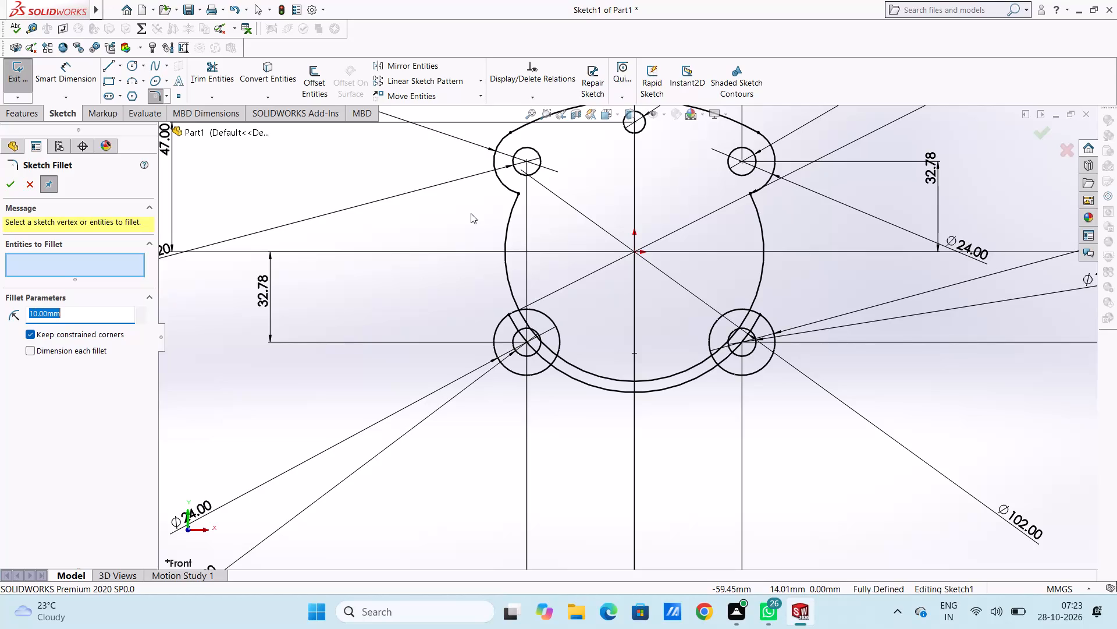
Fillet the two corners where the upper 24 mm arcs meet the 94 mm arc with a 5 mm radius.
{"action": "key", "text": "5"}
{"action": "key", "text": "Return"}
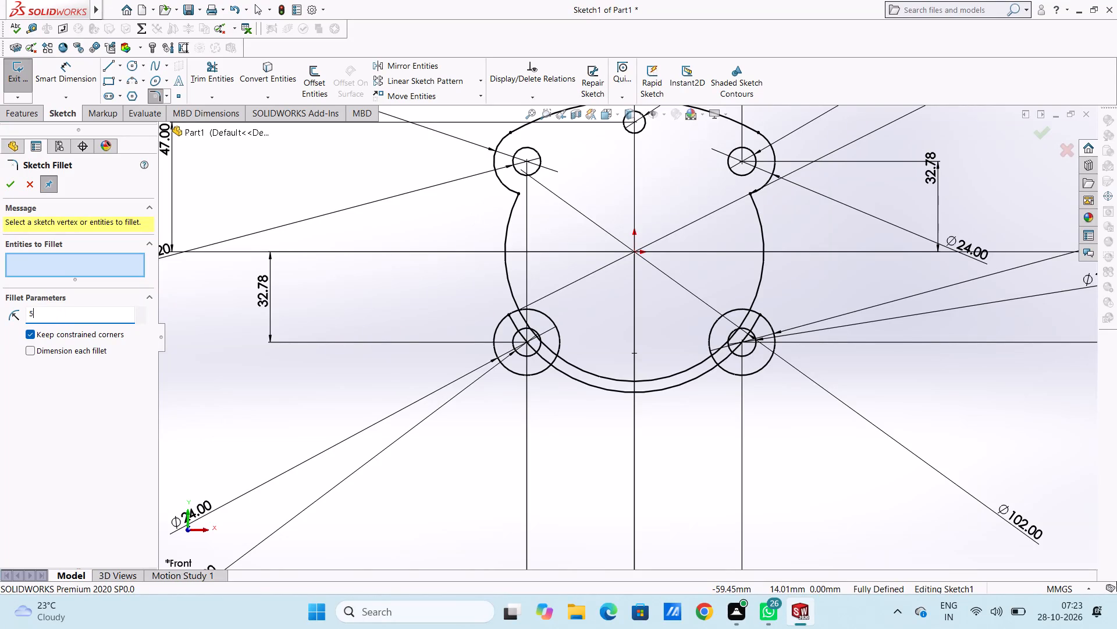
{"action": "left_click", "coordinate": [520, 192]}
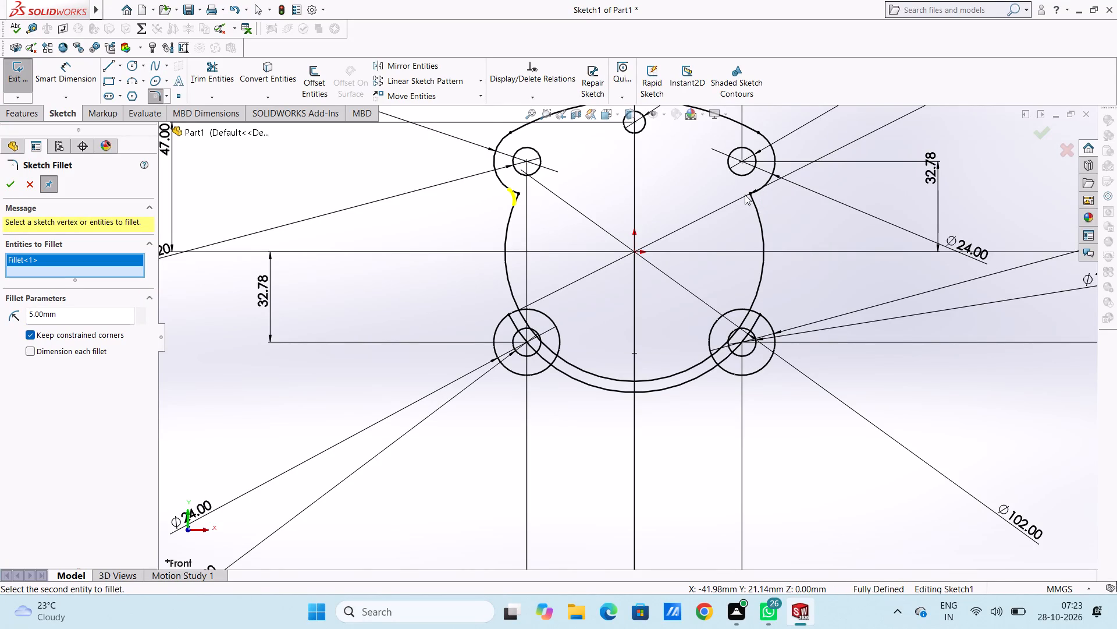
{"action": "left_click", "coordinate": [750, 194]}
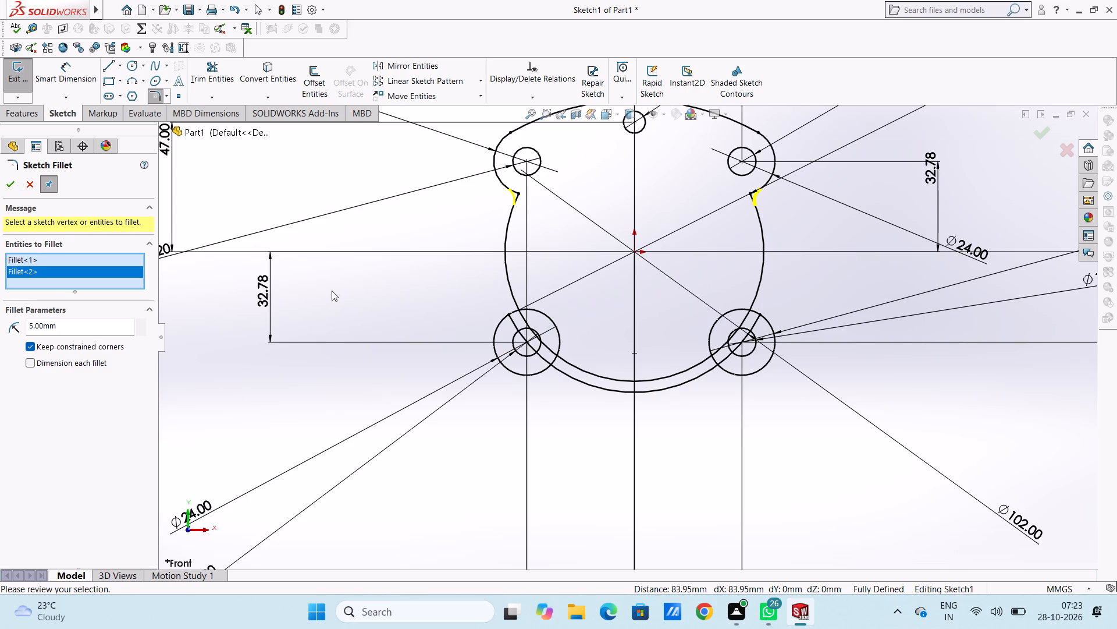
{"action": "left_click", "coordinate": [12, 180]}
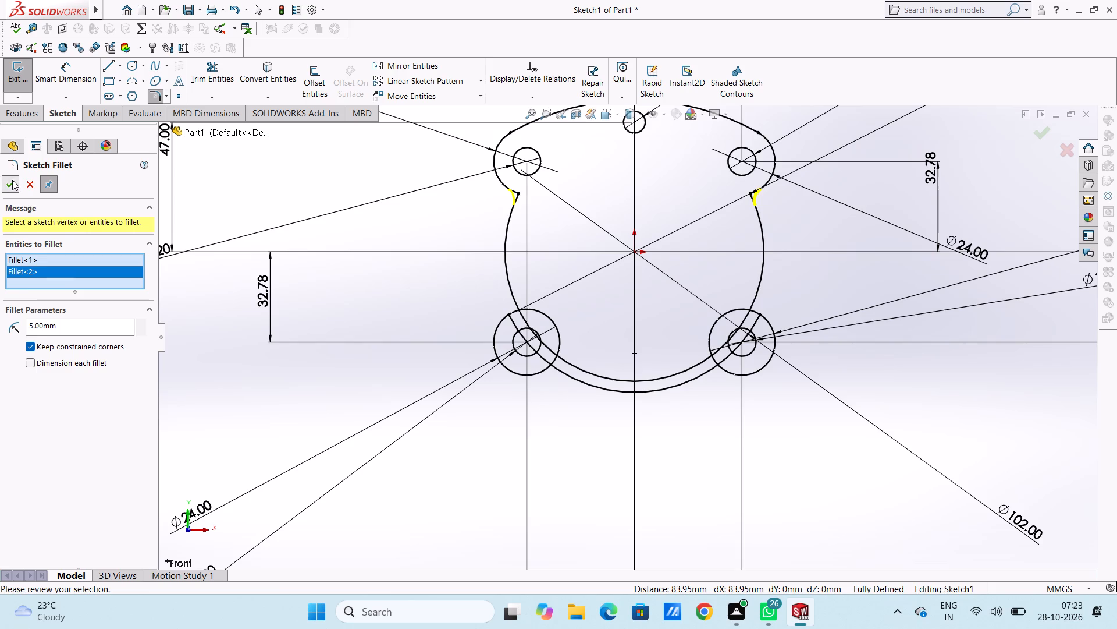
{"action": "left_click", "coordinate": [12, 183]}
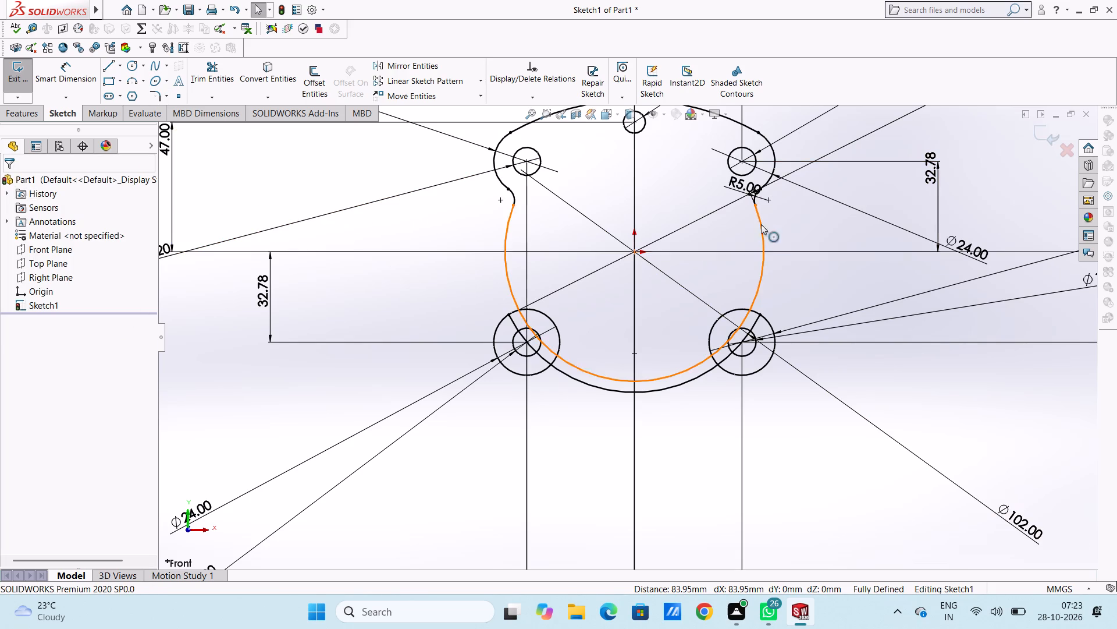
Move the R5.00 fillet dimension away from the outline, beside the upper-right circle's 24 mm diameter dimension.
{"action": "left_click_drag", "start_coordinate": [734, 185], "coordinate": [734, 184]}
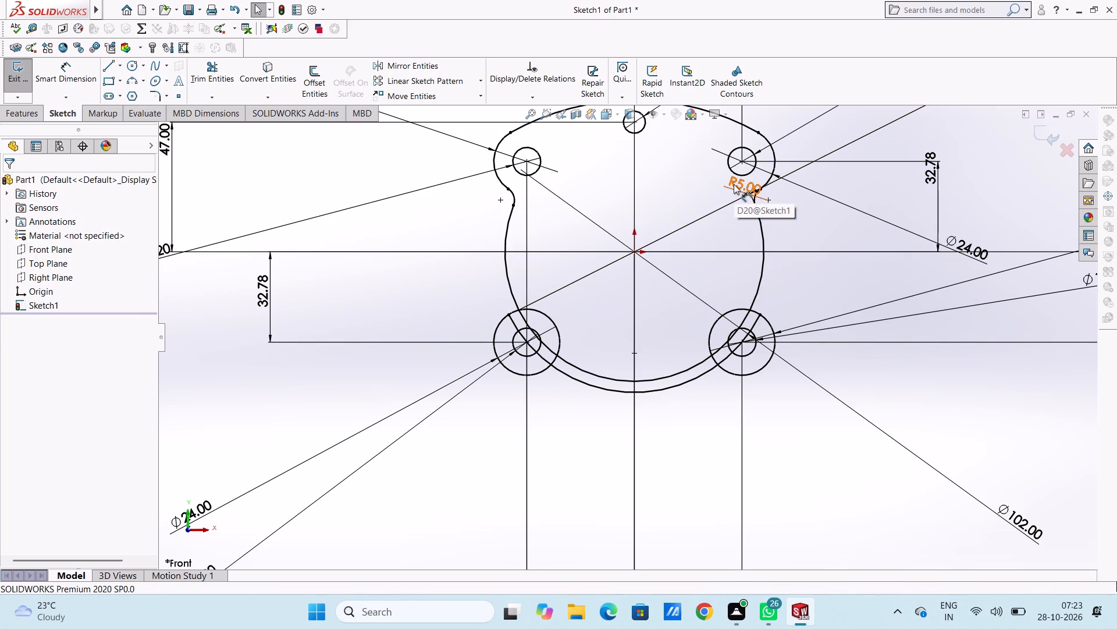
{"action": "left_click_drag", "start_coordinate": [734, 184], "coordinate": [911, 245]}
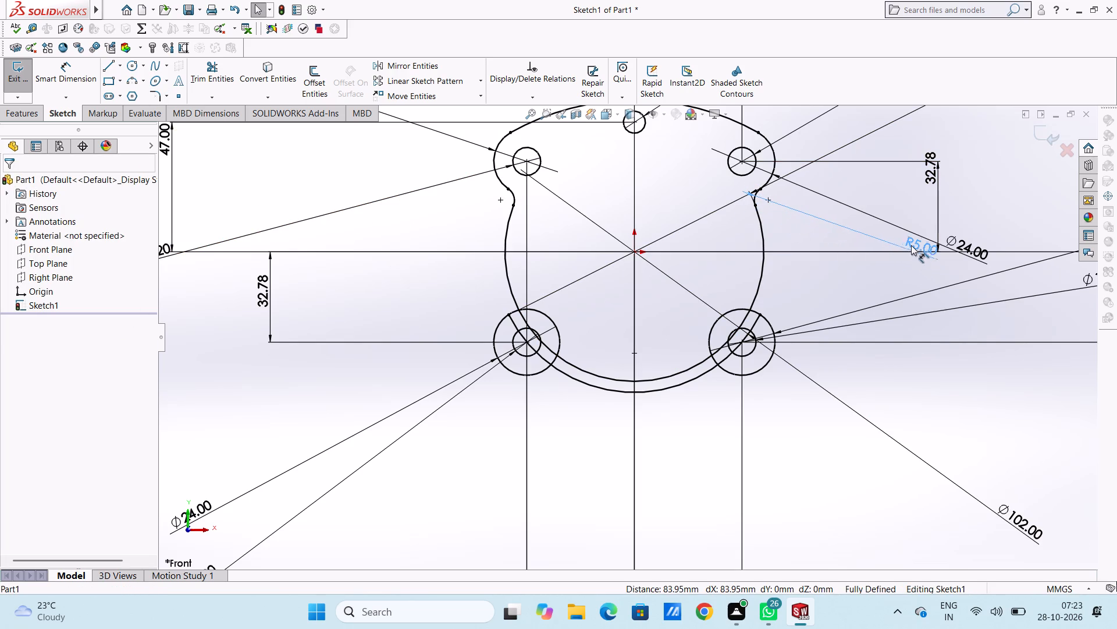
{"action": "left_click_drag", "start_coordinate": [911, 245], "coordinate": [911, 245]}
{"action": "left_click", "coordinate": [918, 401]}
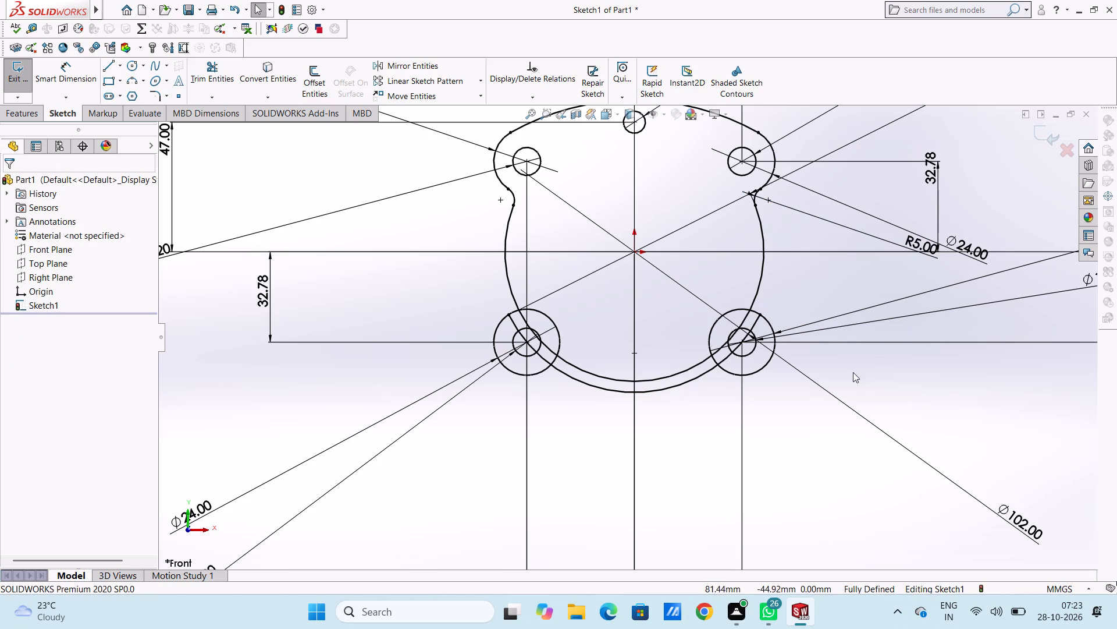
Trim away the 102 mm arc's segments lying inside the lower-left 24 mm circle.
{"action": "scroll", "coordinate": [778, 302], "scroll_direction": "up", "scroll_amount": 3}
{"action": "scroll", "coordinate": [730, 289], "scroll_direction": "down", "scroll_amount": 3}
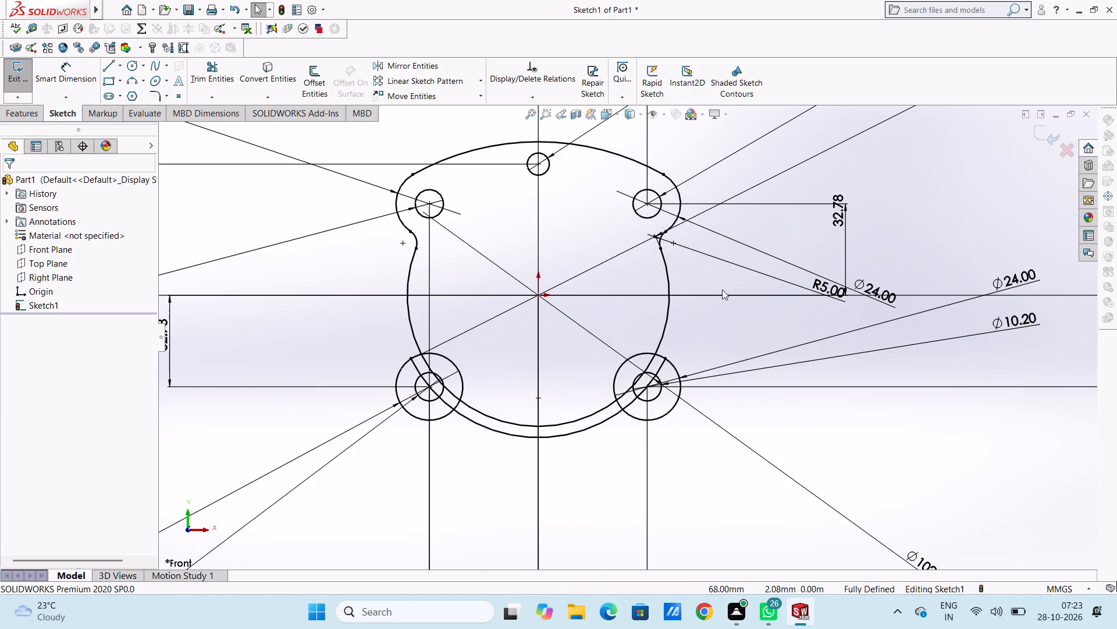
{"action": "scroll", "coordinate": [657, 299], "scroll_direction": "down", "scroll_amount": 2}
{"action": "scroll", "coordinate": [409, 371], "scroll_direction": "up", "scroll_amount": 4}
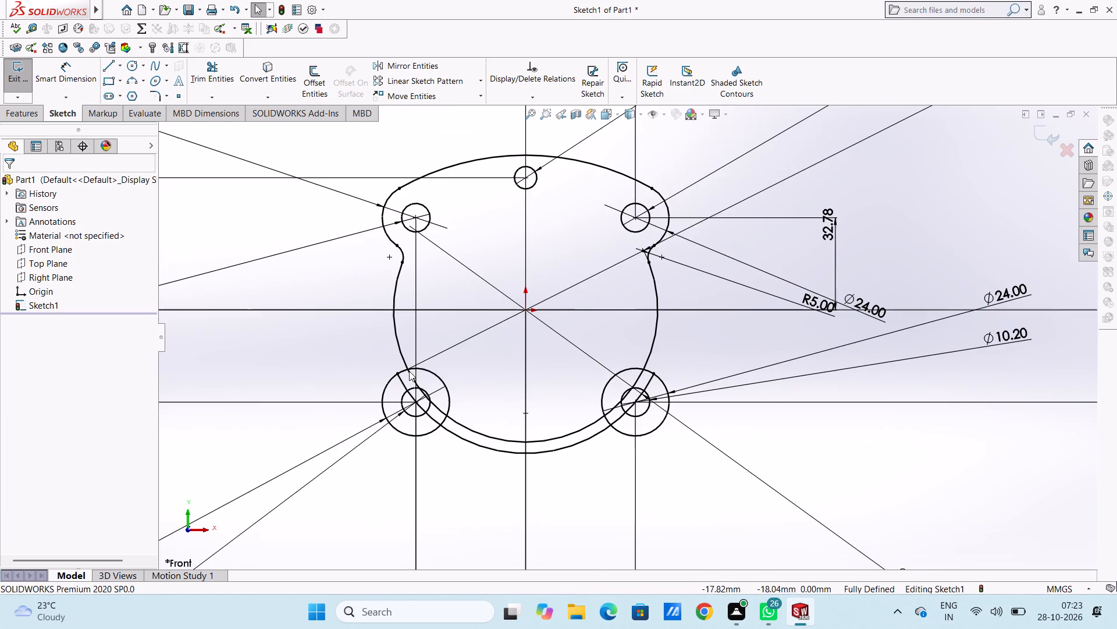
{"action": "scroll", "coordinate": [403, 395], "scroll_direction": "up", "scroll_amount": 3}
{"action": "scroll", "coordinate": [502, 429], "scroll_direction": "down", "scroll_amount": 1}
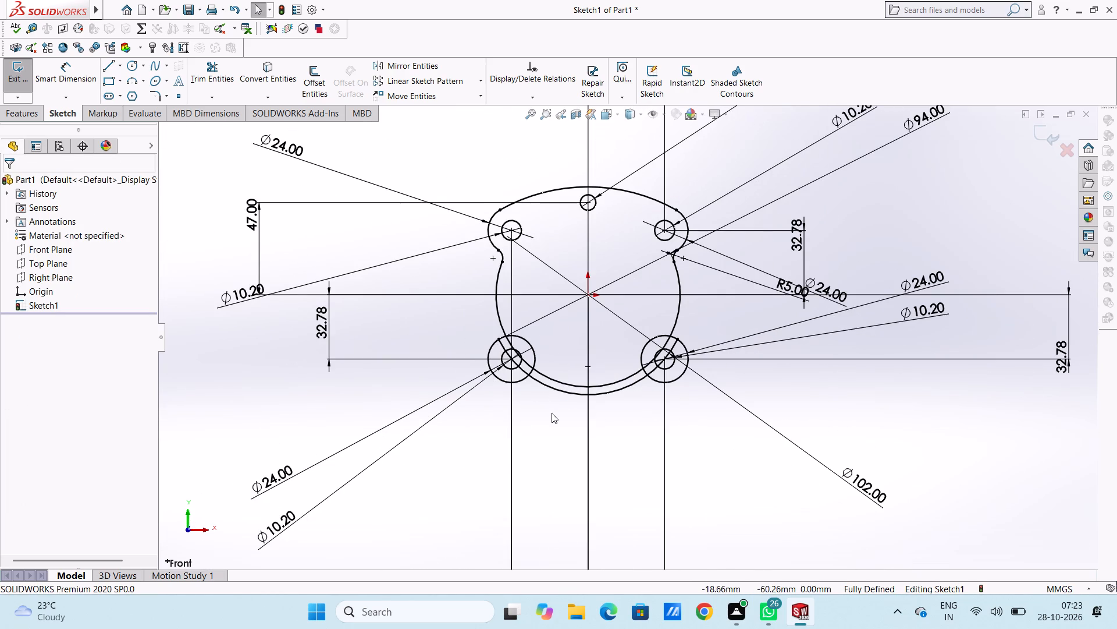
{"action": "left_click", "coordinate": [218, 77]}
{"action": "scroll", "coordinate": [543, 371], "scroll_direction": "down", "scroll_amount": 5}
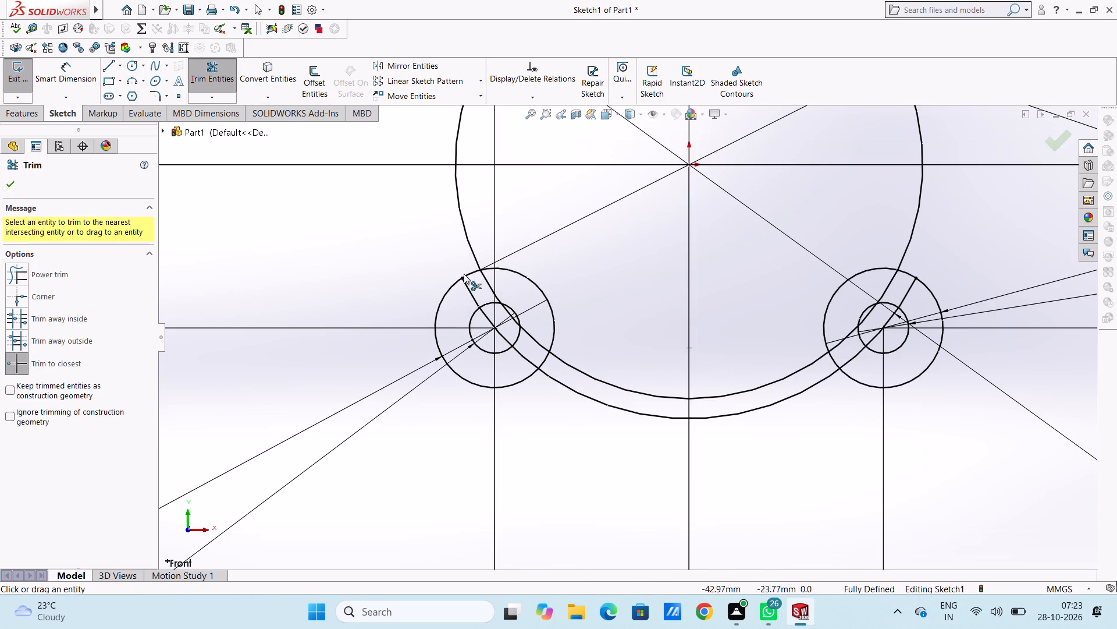
{"action": "left_click", "coordinate": [469, 294]}
{"action": "left_click", "coordinate": [488, 323]}
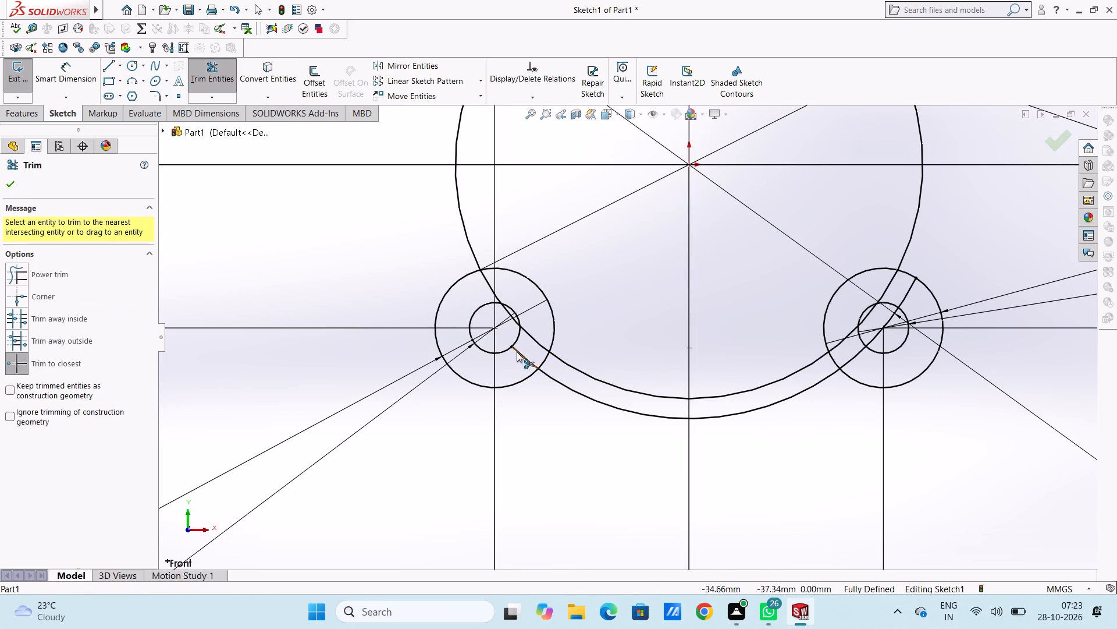
{"action": "left_click", "coordinate": [520, 355]}
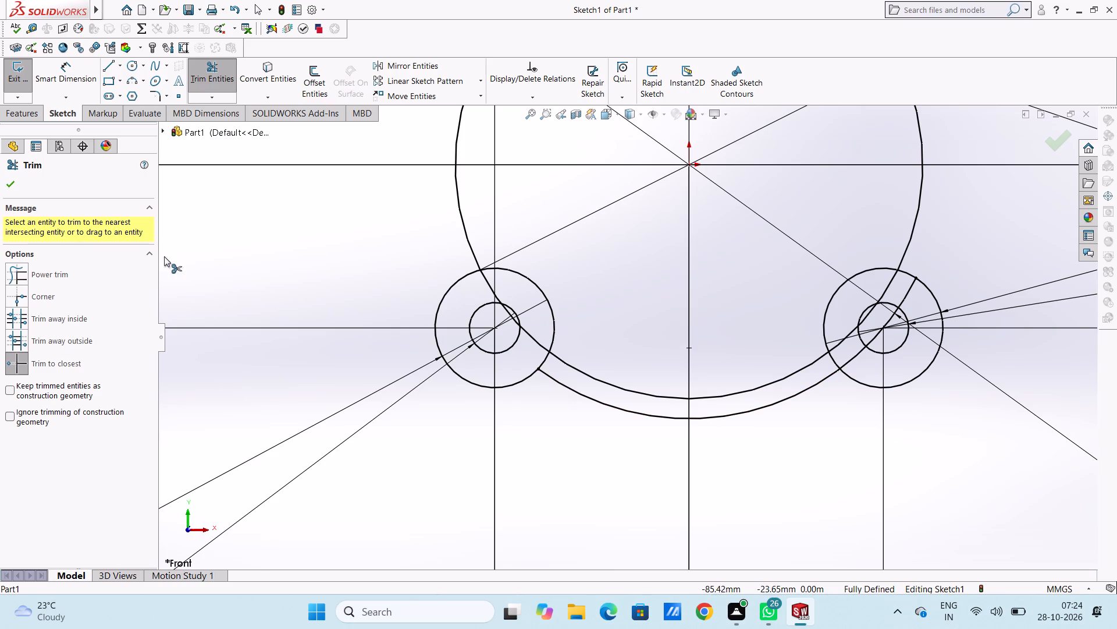
{"action": "left_click", "coordinate": [13, 186]}
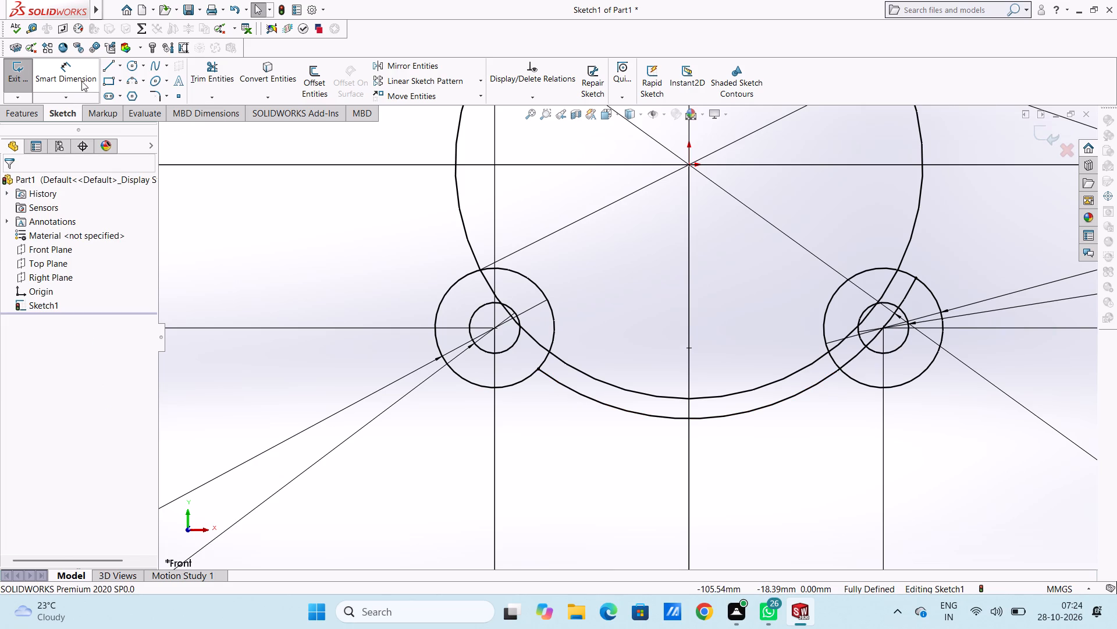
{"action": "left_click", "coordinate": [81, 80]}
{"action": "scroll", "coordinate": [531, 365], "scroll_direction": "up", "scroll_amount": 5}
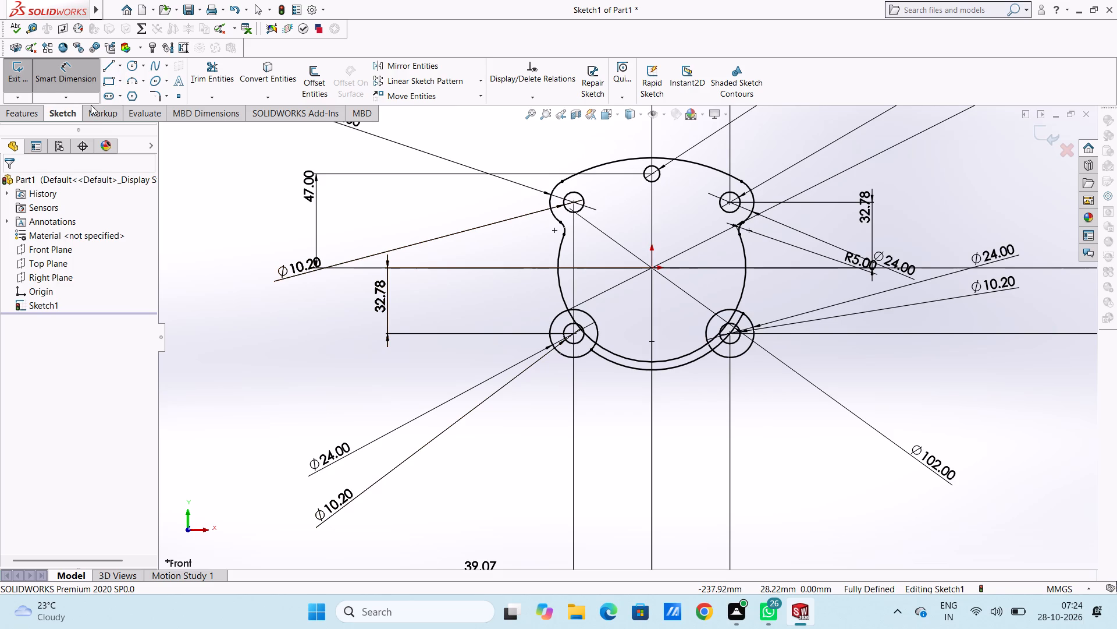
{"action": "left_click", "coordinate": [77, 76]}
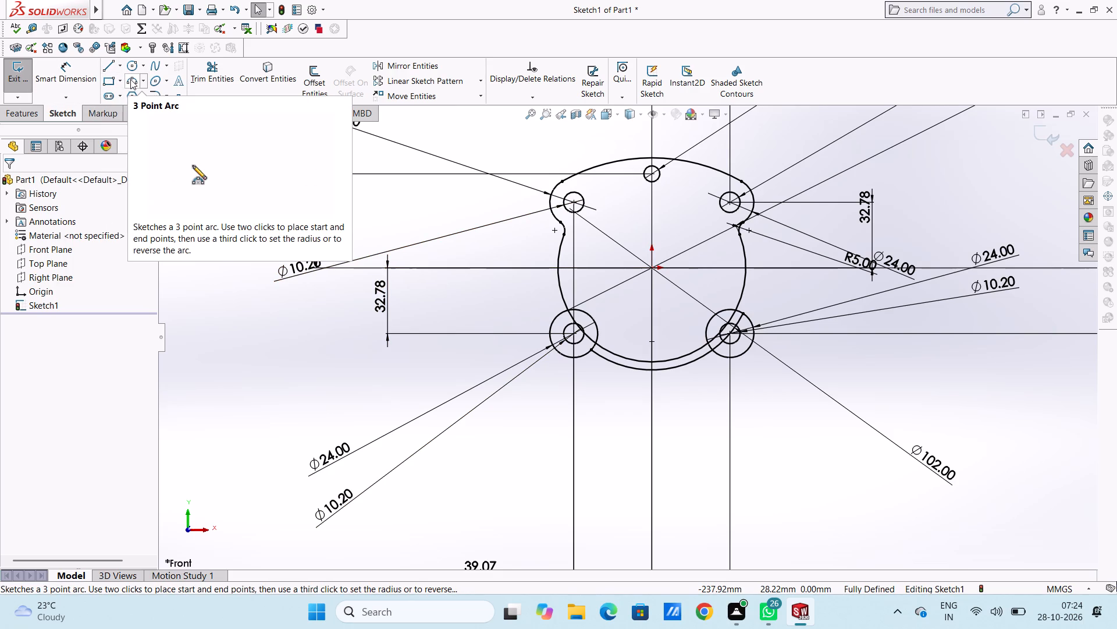
Sketch a downward-bulging 3 Point Arc of about 62 mm radius joining the undersides of the two lower 24 mm circles.
{"action": "left_click", "coordinate": [130, 79]}
{"action": "scroll", "coordinate": [654, 376], "scroll_direction": "down", "scroll_amount": 3}
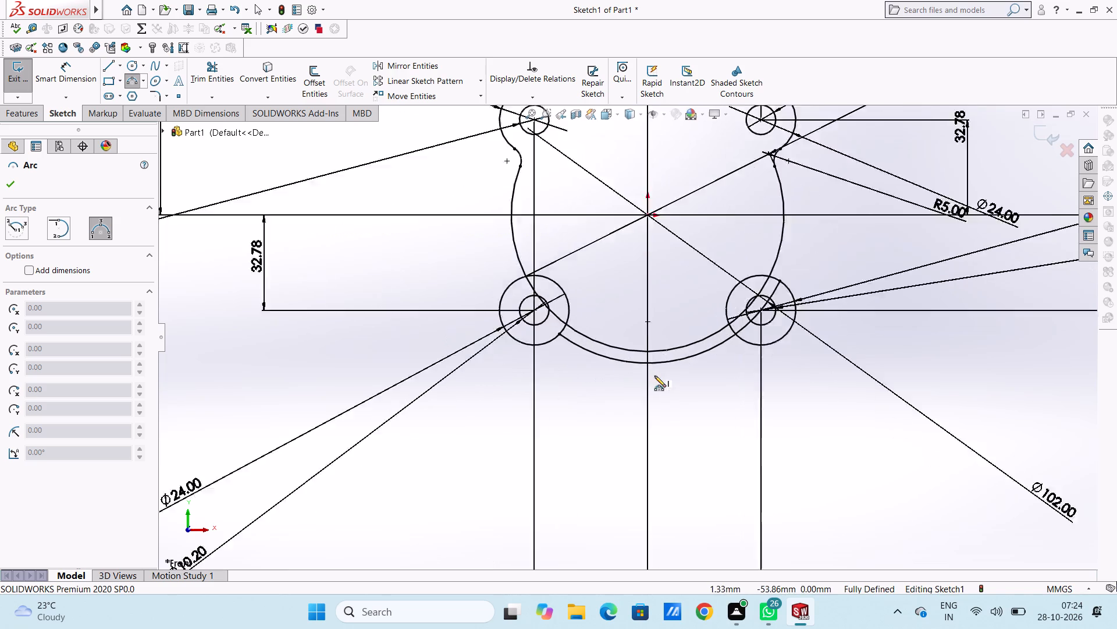
{"action": "scroll", "coordinate": [654, 376], "scroll_direction": "down", "scroll_amount": 2}
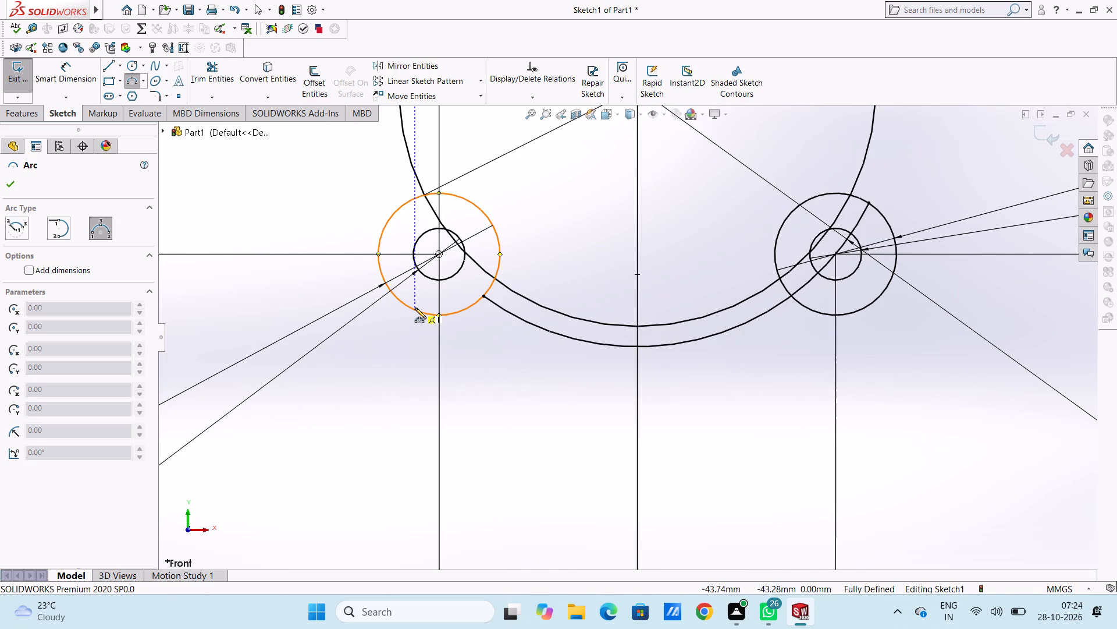
{"action": "left_click", "coordinate": [415, 308]}
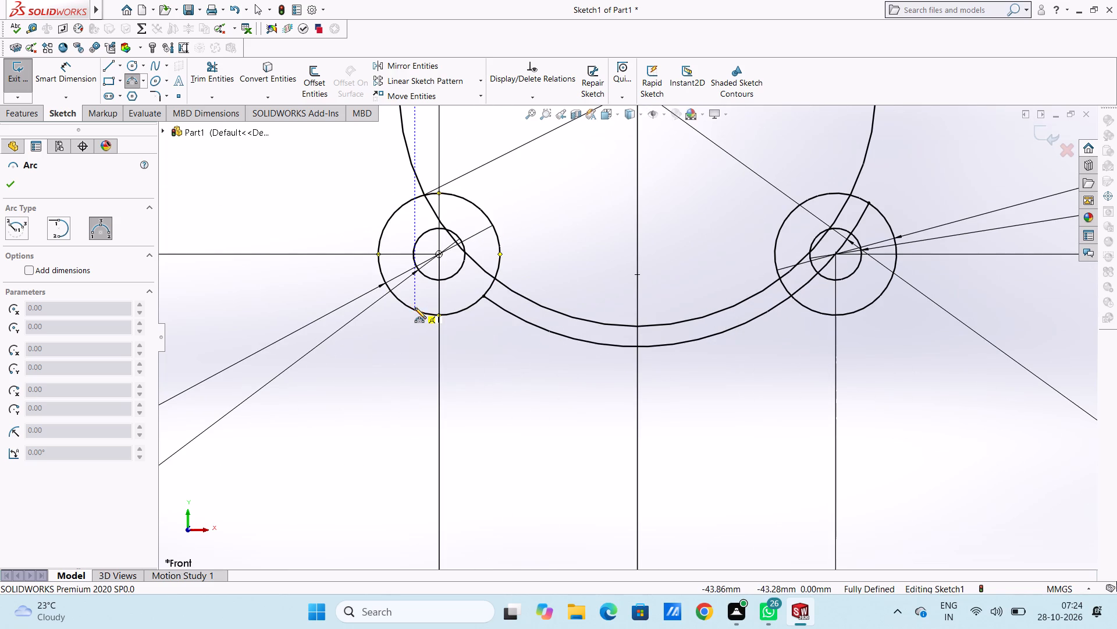
{"action": "left_click", "coordinate": [859, 311]}
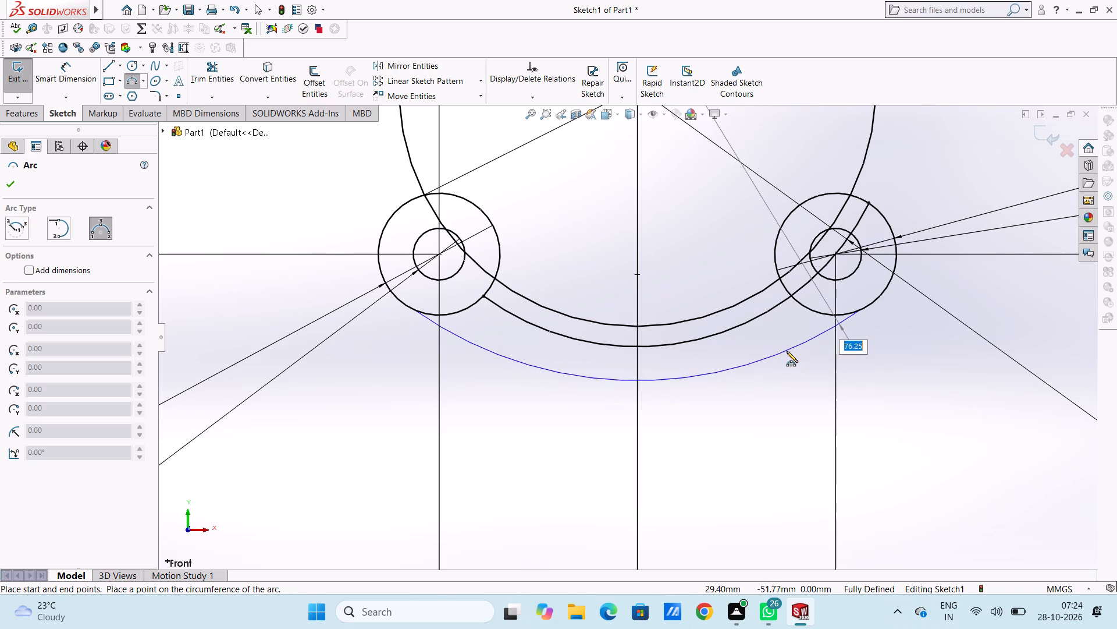
{"action": "scroll", "coordinate": [792, 367], "scroll_direction": "up", "scroll_amount": 5}
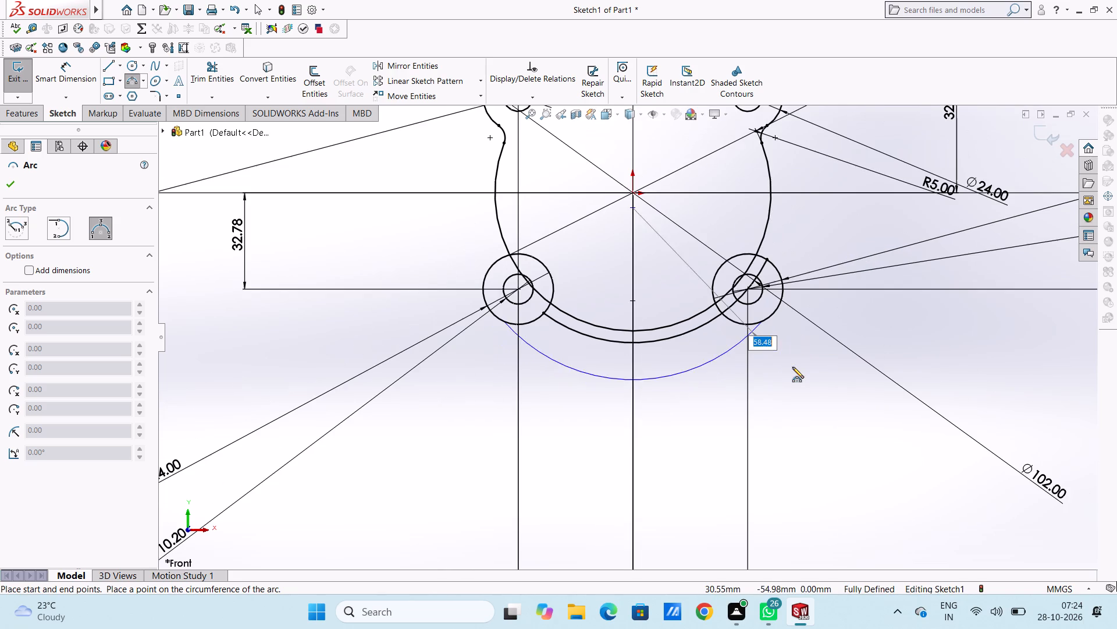
{"action": "left_click", "coordinate": [741, 339]}
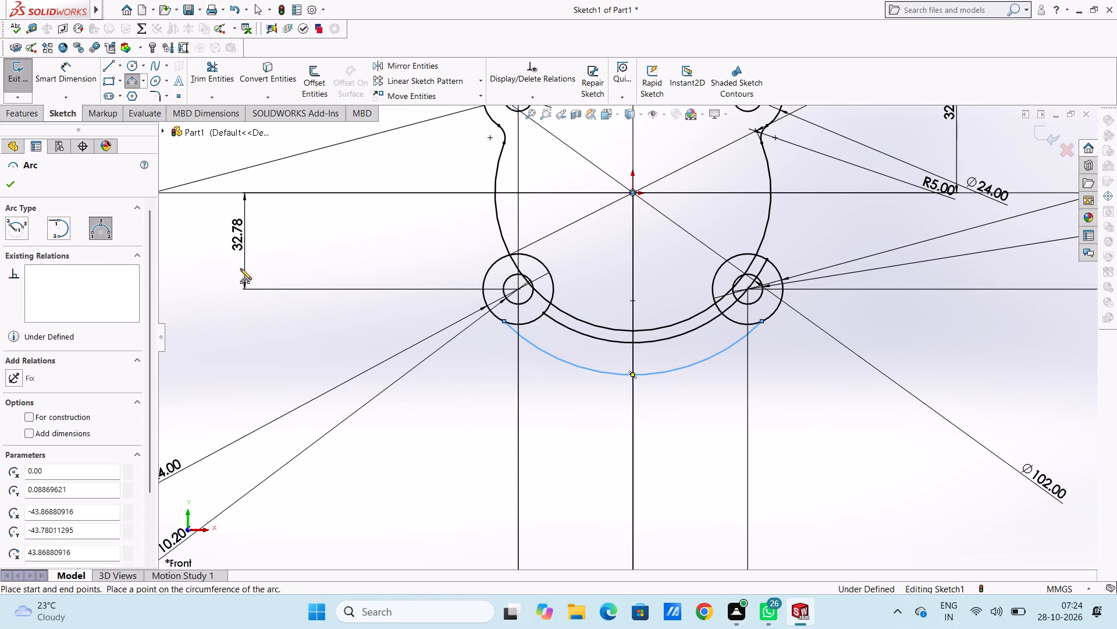
{"action": "left_click", "coordinate": [5, 188]}
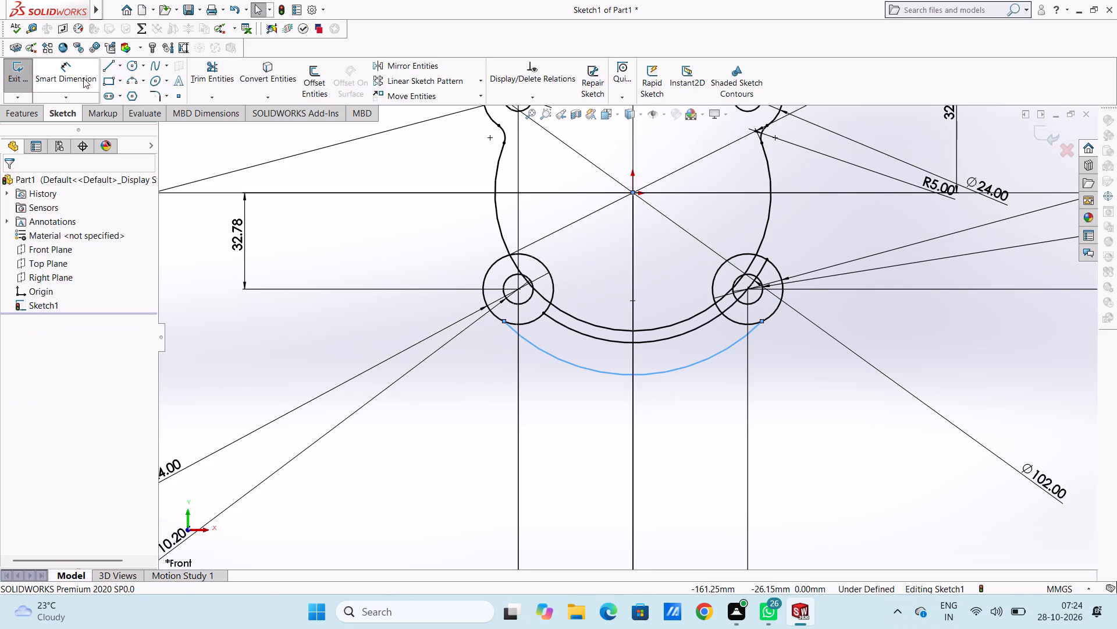
Dimension the vertical distance from the origin to the new lower arc's lowest point as 55 mm.
{"action": "left_click", "coordinate": [83, 78]}
{"action": "left_click", "coordinate": [631, 193]}
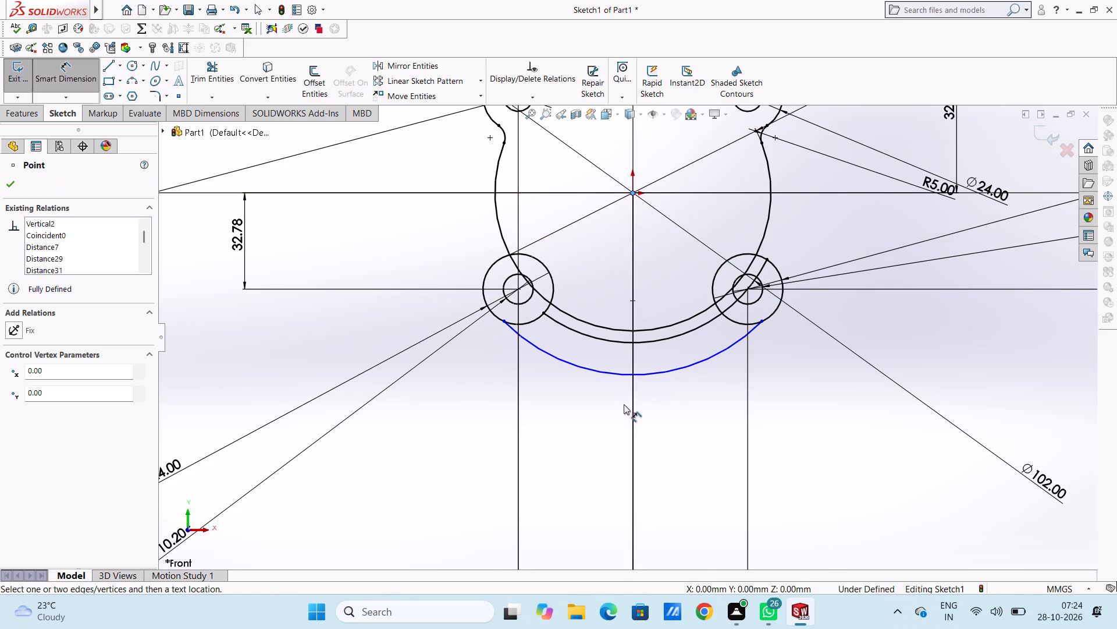
{"action": "left_click", "coordinate": [632, 374]}
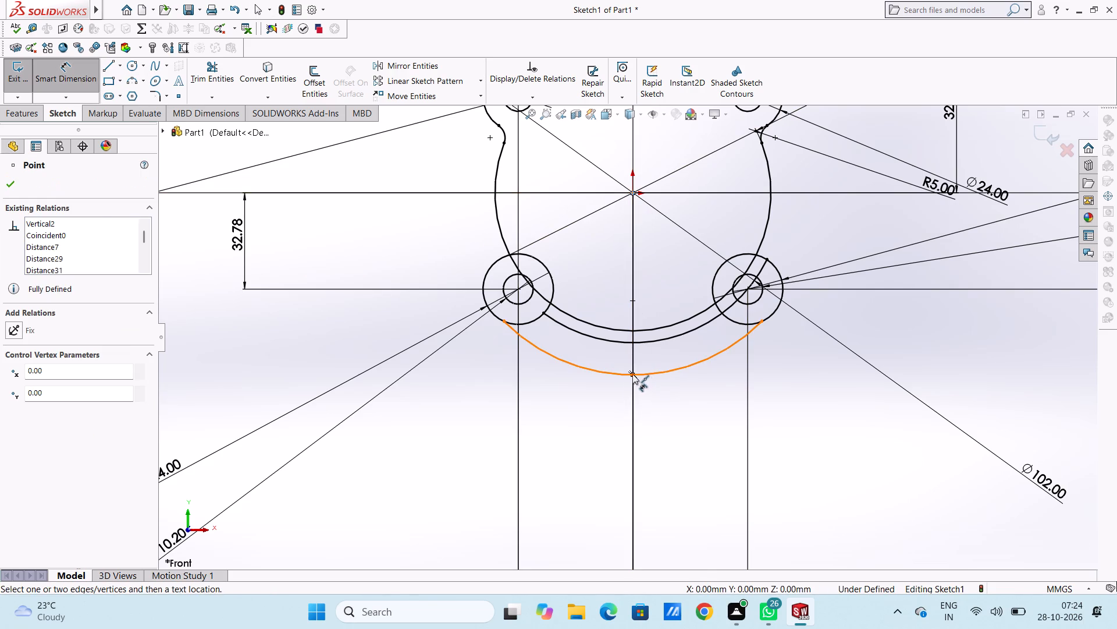
{"action": "scroll", "coordinate": [376, 339], "scroll_direction": "up", "scroll_amount": 4}
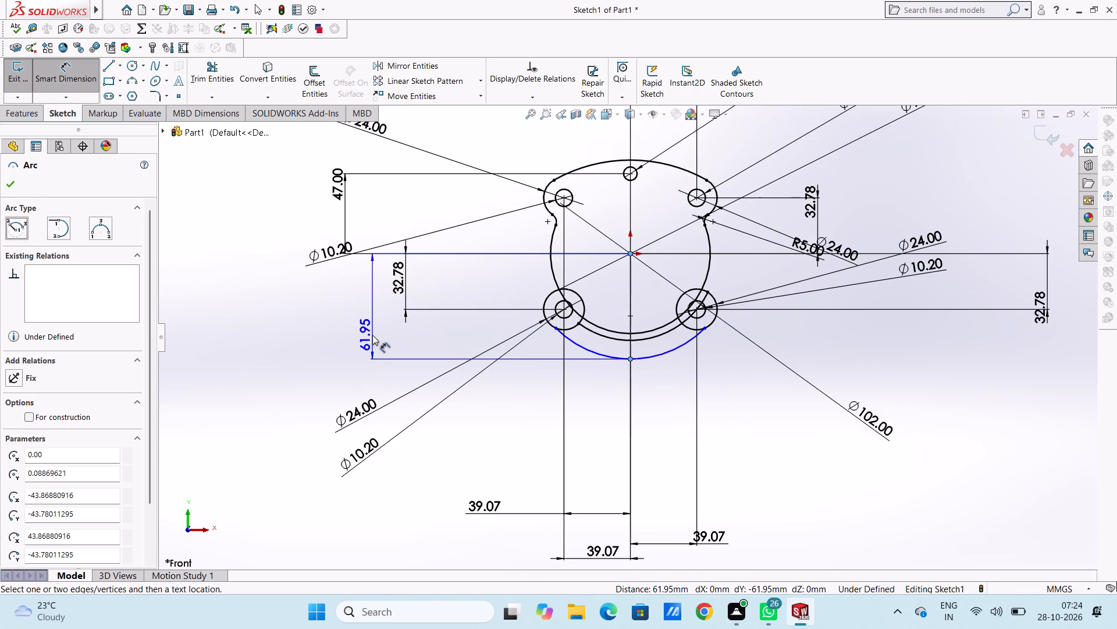
{"action": "left_click", "coordinate": [372, 335]}
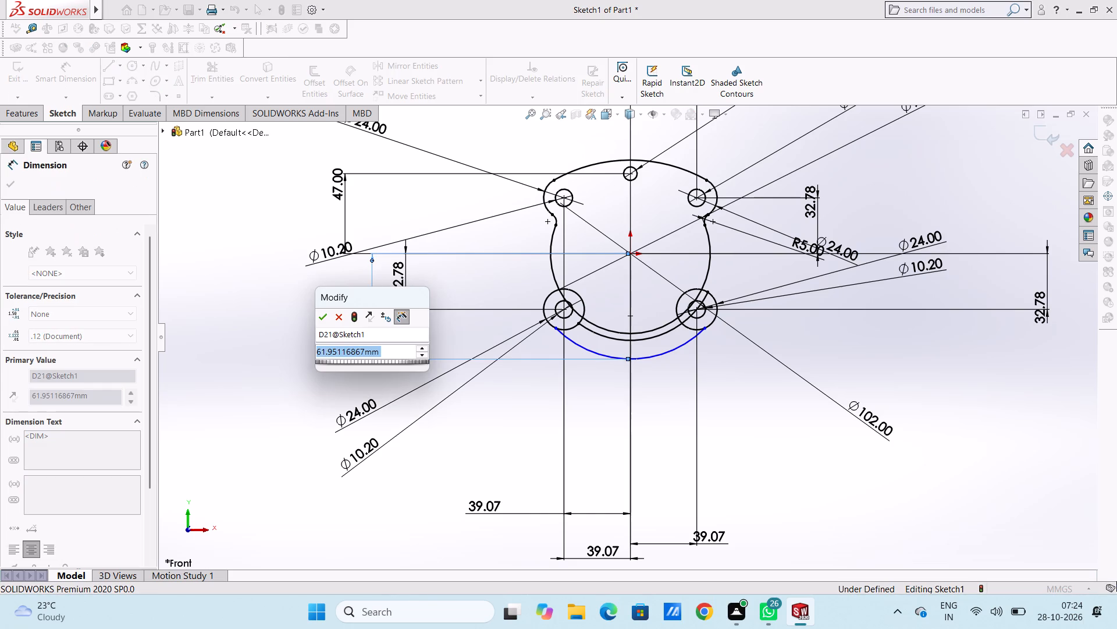
{"action": "type", "text": "55"}
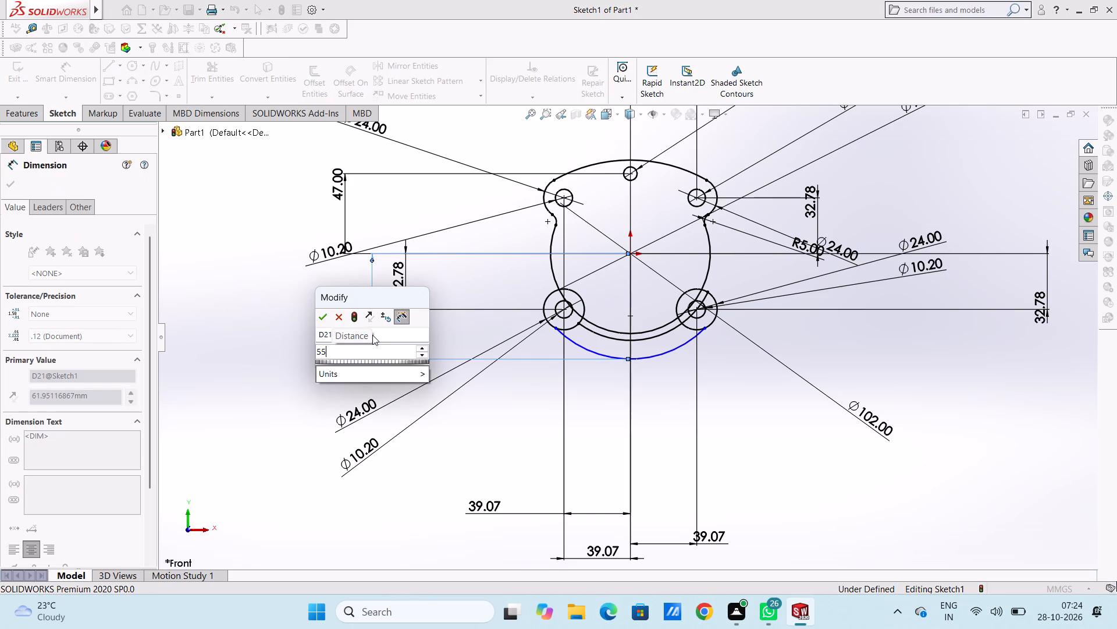
{"action": "key", "text": "Return"}
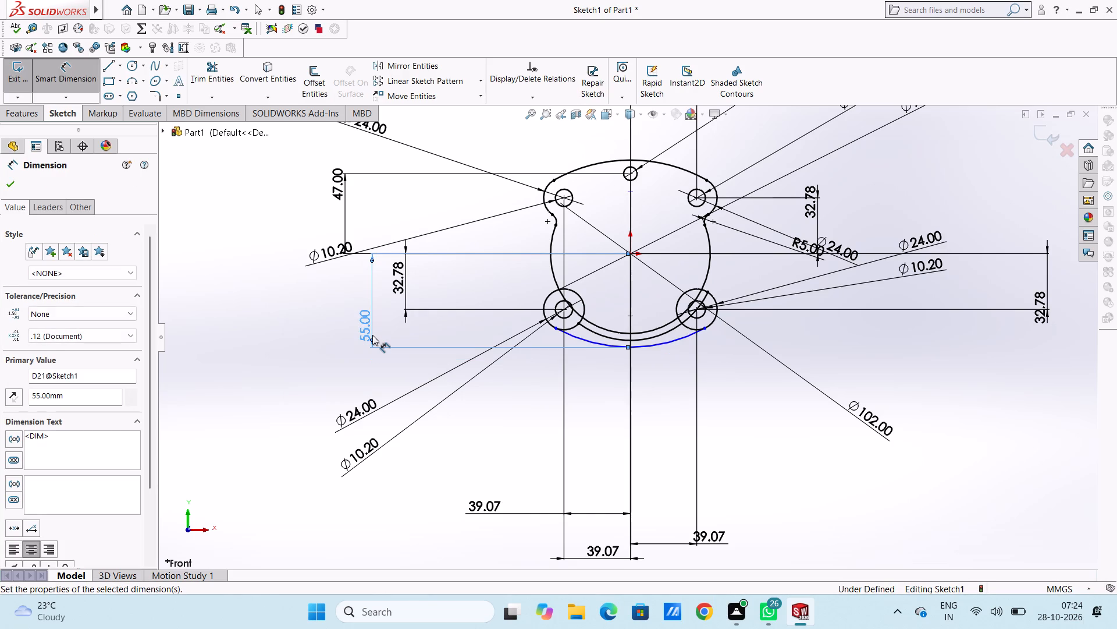
{"action": "left_click", "coordinate": [474, 269]}
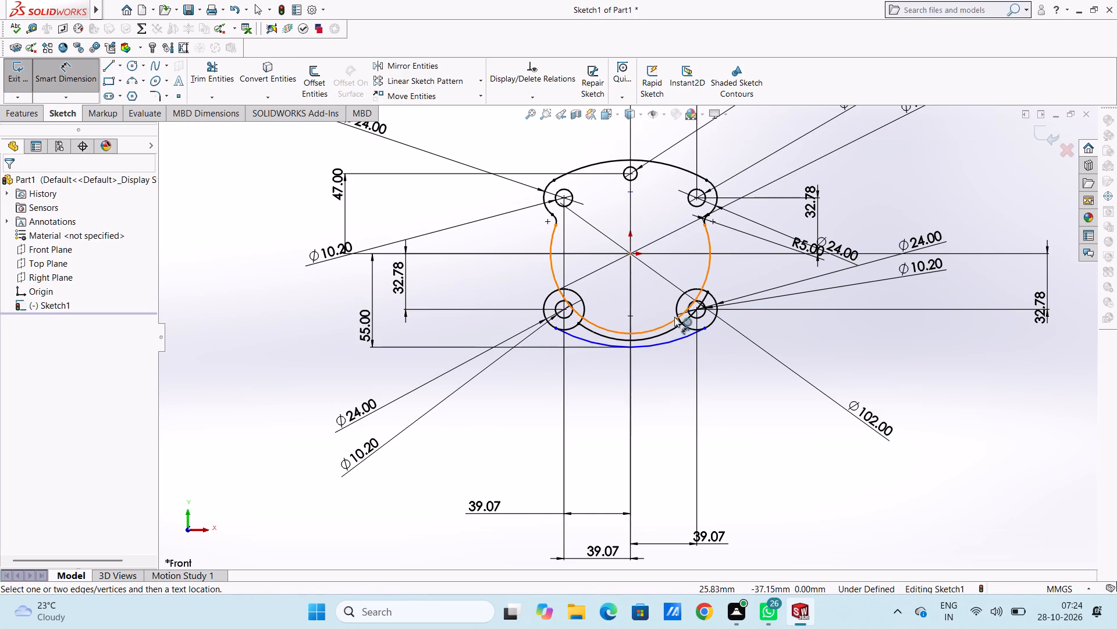
Add a Tangent relation between the new lower arc and the lower-left 24 mm circle.
{"action": "scroll", "coordinate": [674, 317], "scroll_direction": "down", "scroll_amount": 4}
{"action": "left_click", "coordinate": [79, 79]}
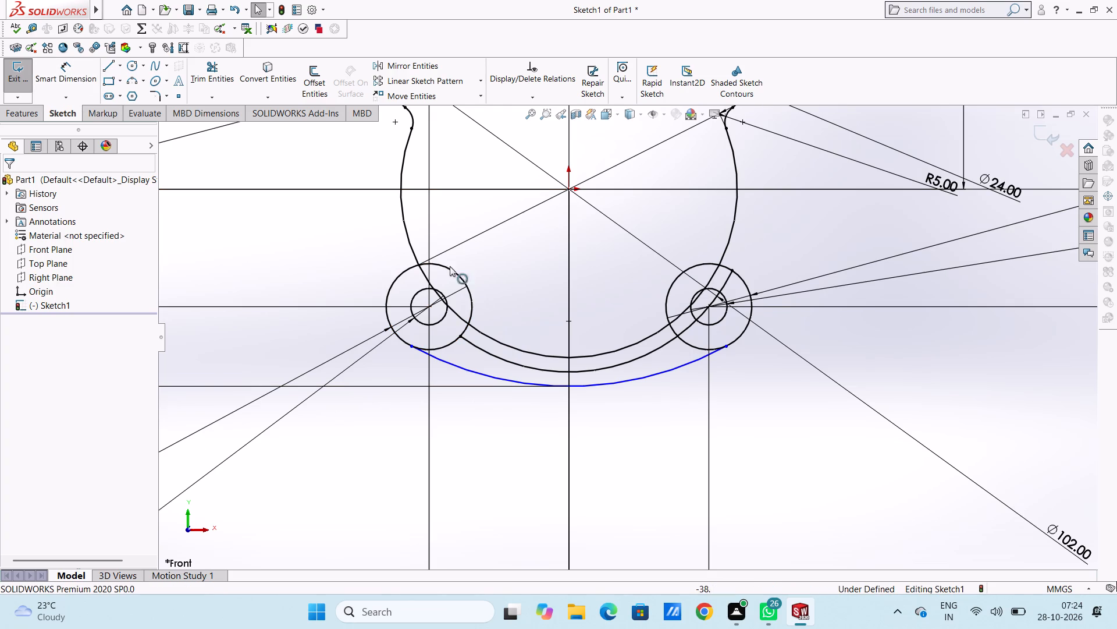
{"action": "left_click", "coordinate": [484, 375]}
{"action": "left_click", "coordinate": [450, 345], "text": "ctrl"}
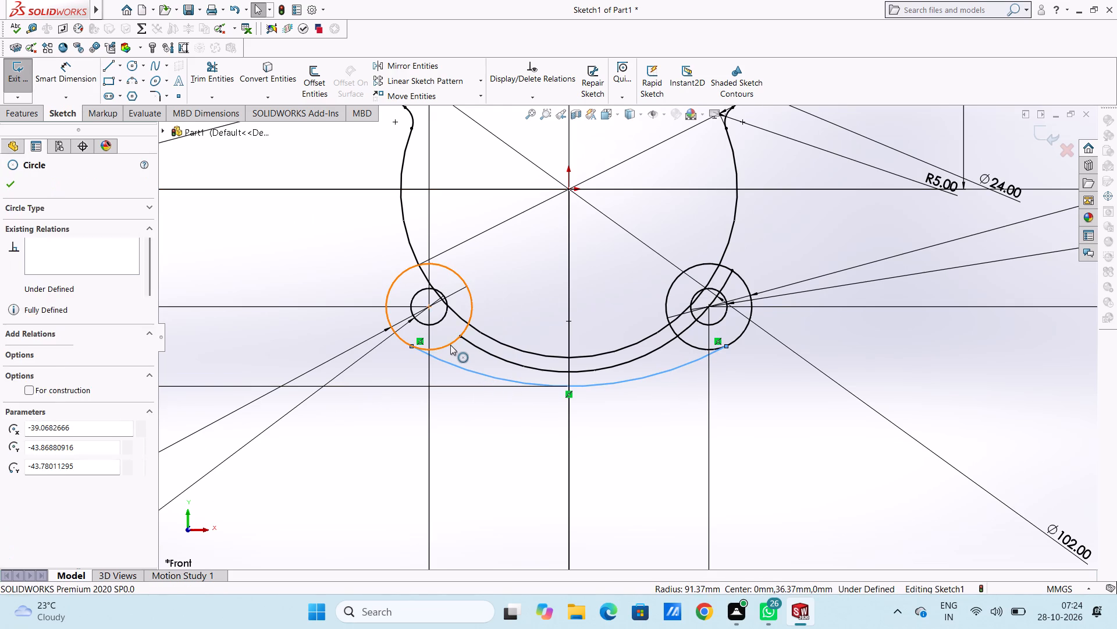
{"action": "left_click", "coordinate": [14, 406]}
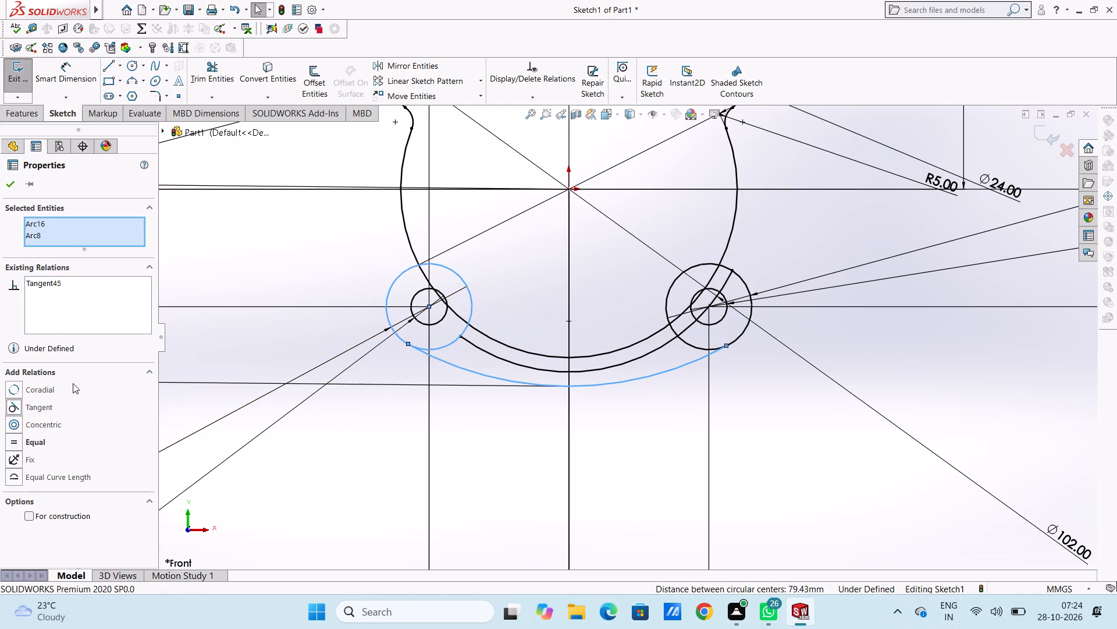
{"action": "left_click", "coordinate": [264, 242]}
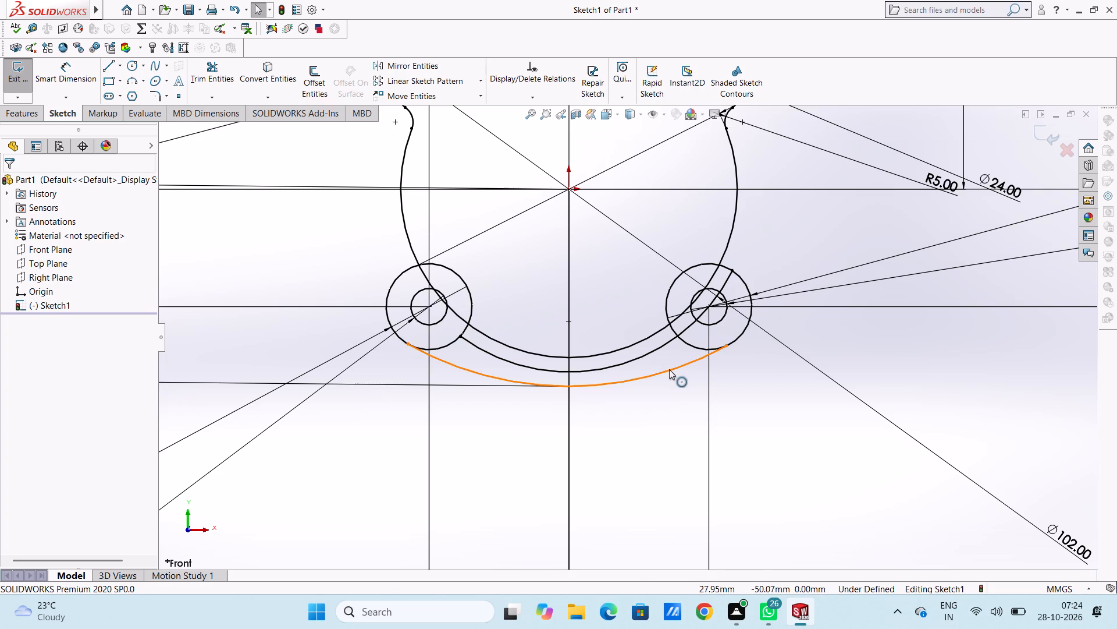
Add a Tangent relation between the new lower arc and the lower-right 24 mm circle.
{"action": "left_click", "coordinate": [669, 369]}
{"action": "left_click", "coordinate": [688, 344], "text": "ctrl"}
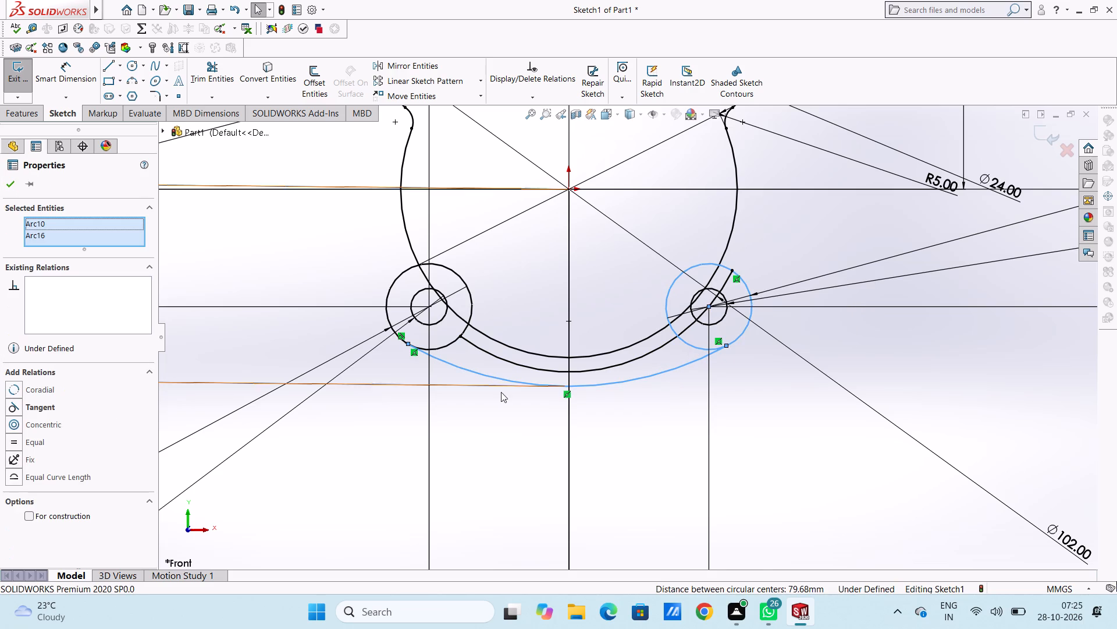
{"action": "left_click", "coordinate": [11, 408]}
{"action": "left_click", "coordinate": [220, 264]}
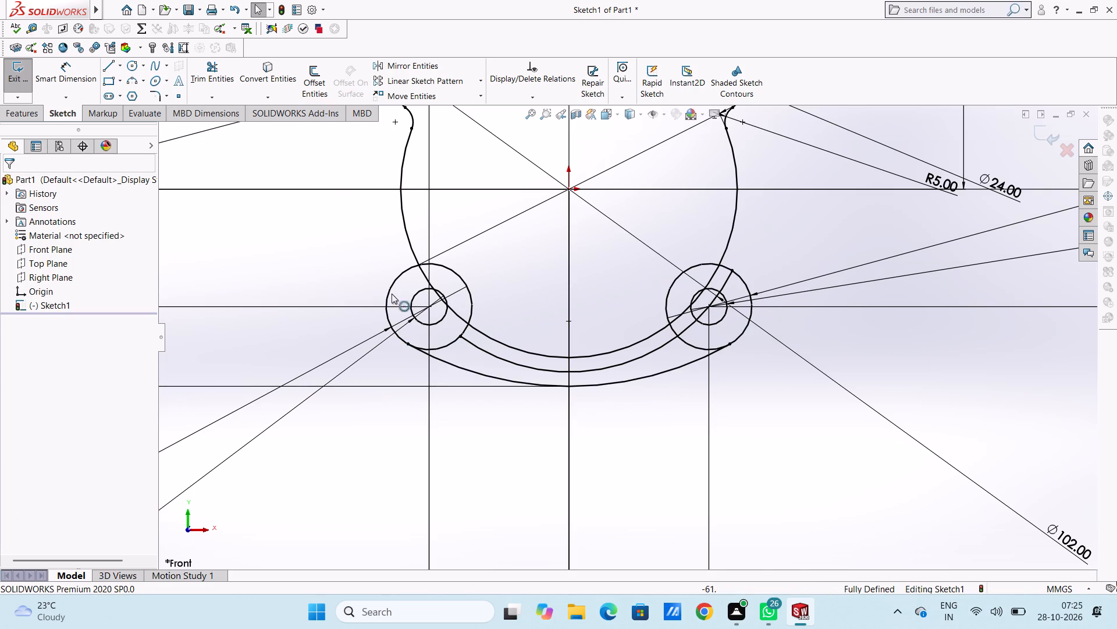
Delete the remaining 102 mm diameter arc segment running between the two lower 24 mm circles.
{"action": "scroll", "coordinate": [498, 349], "scroll_direction": "down", "scroll_amount": 1}
{"action": "scroll", "coordinate": [498, 349], "scroll_direction": "up", "scroll_amount": 5}
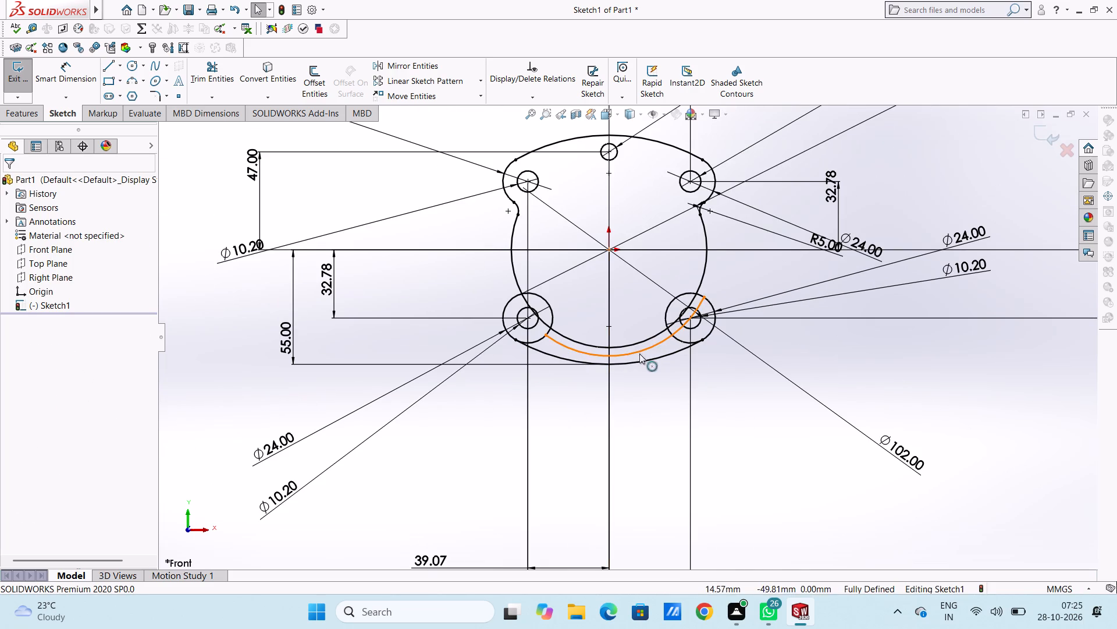
{"action": "left_click", "coordinate": [645, 351]}
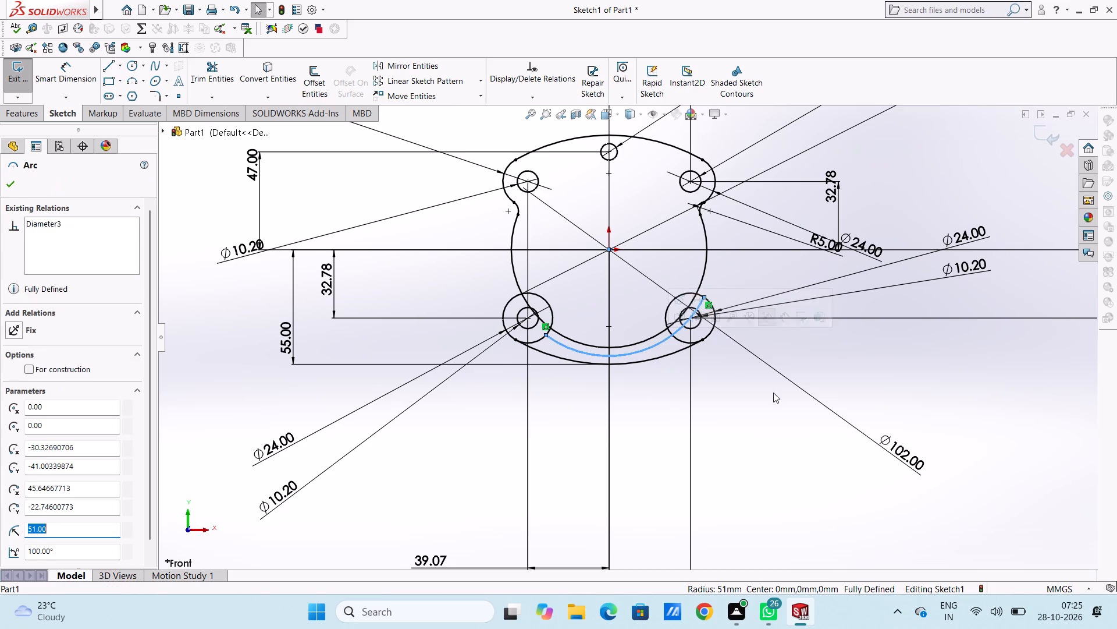
{"action": "right_click", "coordinate": [775, 394]}
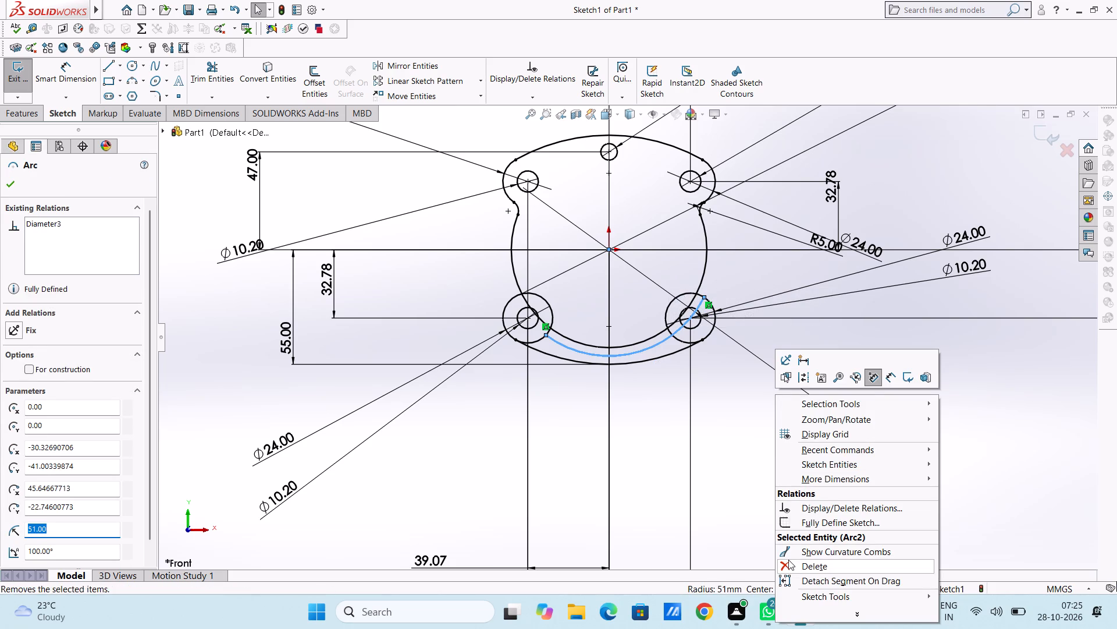
{"action": "left_click", "coordinate": [788, 563]}
{"action": "left_click", "coordinate": [496, 308]}
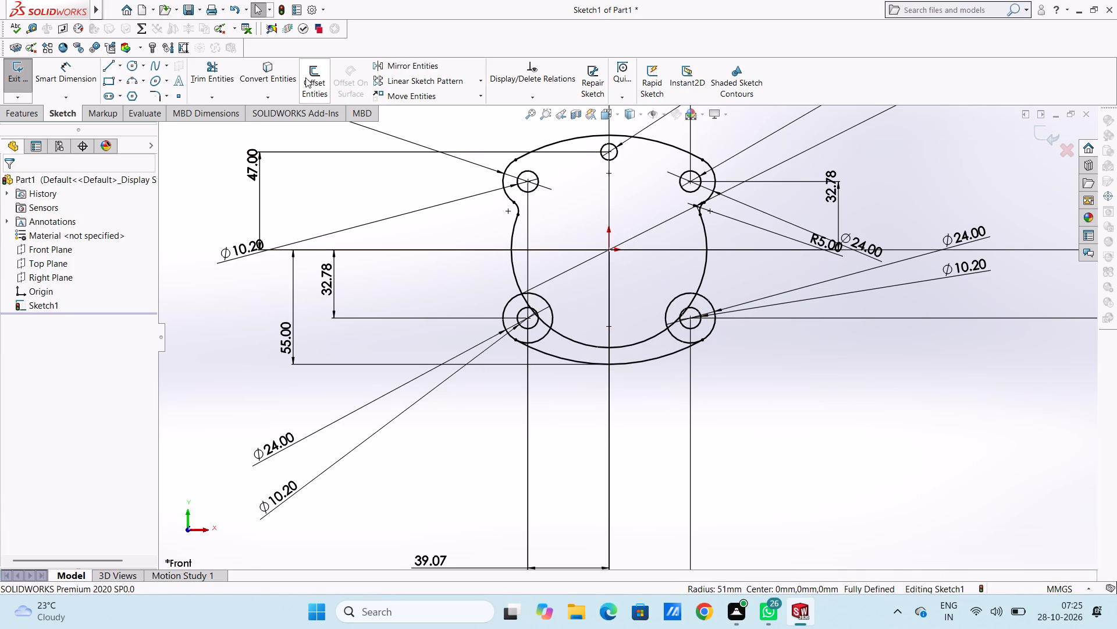
Trim the 94 mm arc inside the lower-left 24 mm circle, its bottom segment, and that circle's inward-facing portion.
{"action": "left_click", "coordinate": [211, 68]}
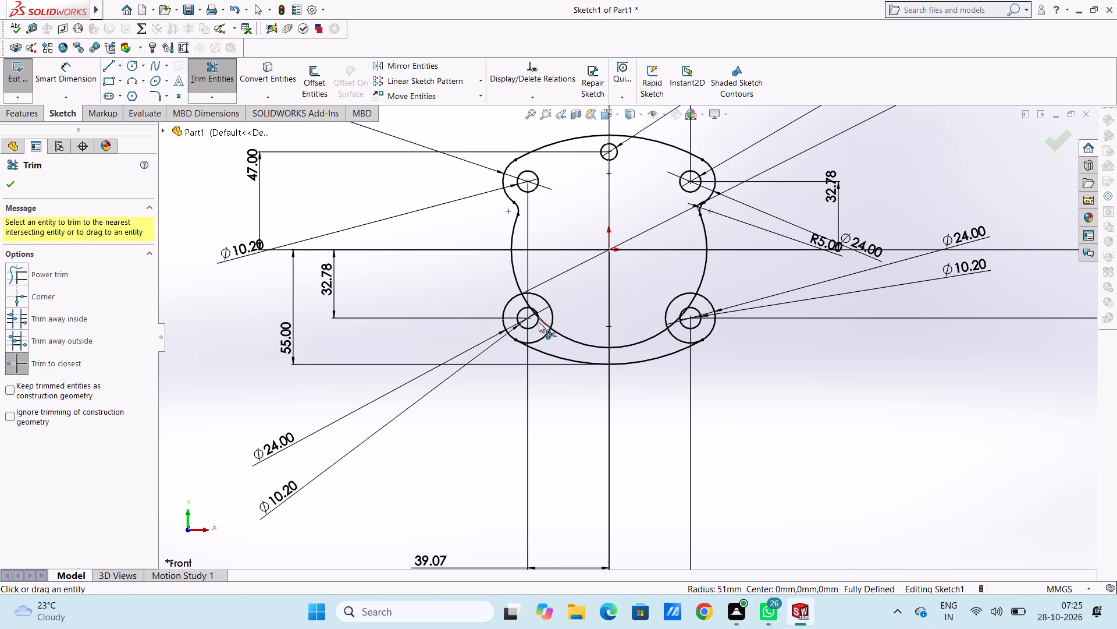
{"action": "left_click", "coordinate": [542, 321]}
{"action": "scroll", "coordinate": [542, 319], "scroll_direction": "up", "scroll_amount": 2}
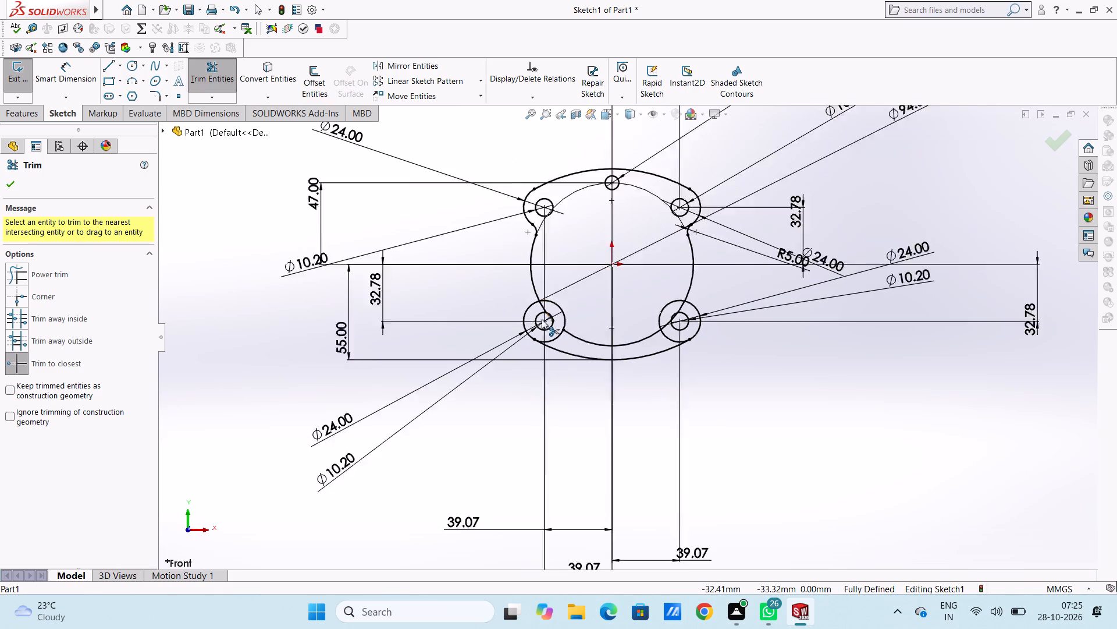
{"action": "scroll", "coordinate": [542, 319], "scroll_direction": "up", "scroll_amount": 2}
{"action": "scroll", "coordinate": [584, 326], "scroll_direction": "down", "scroll_amount": 5}
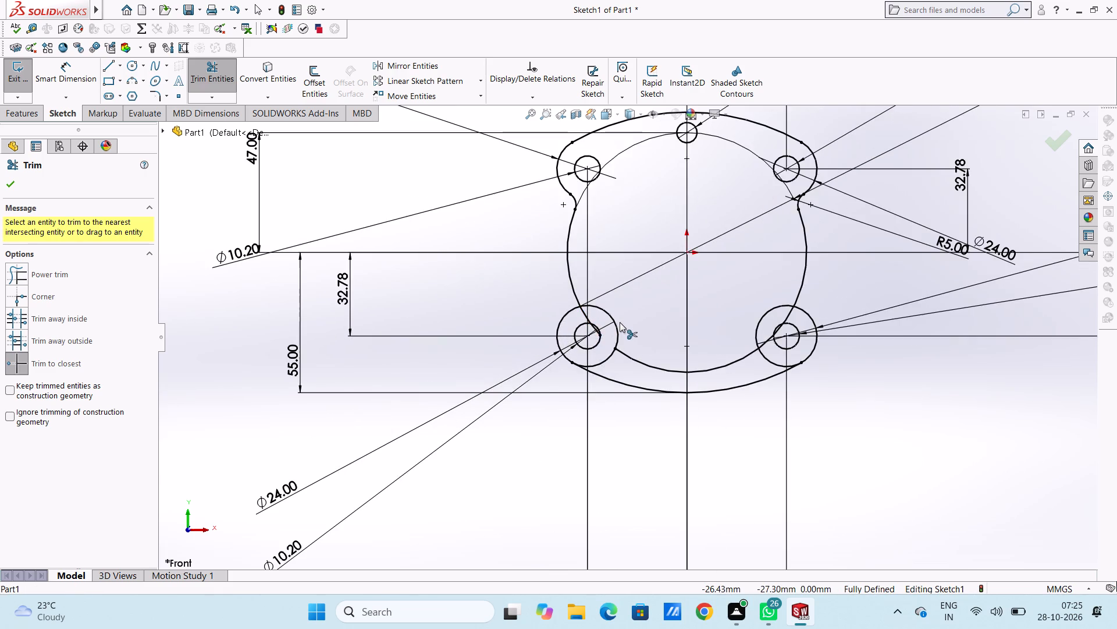
{"action": "scroll", "coordinate": [620, 322], "scroll_direction": "down", "scroll_amount": 8}
{"action": "left_click", "coordinate": [557, 349]}
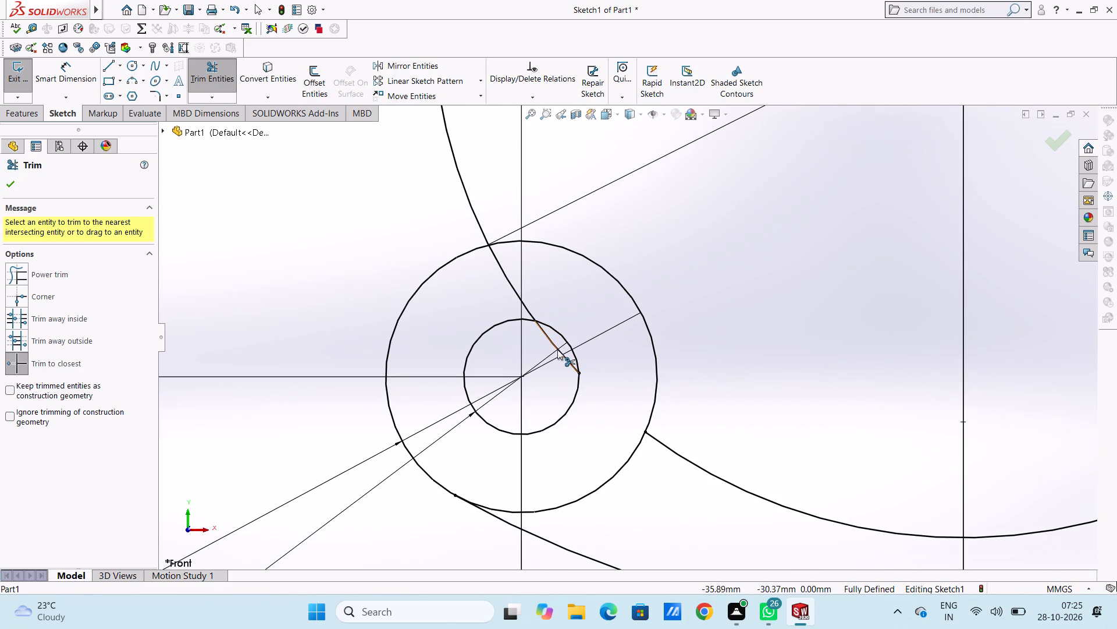
{"action": "left_click", "coordinate": [523, 302]}
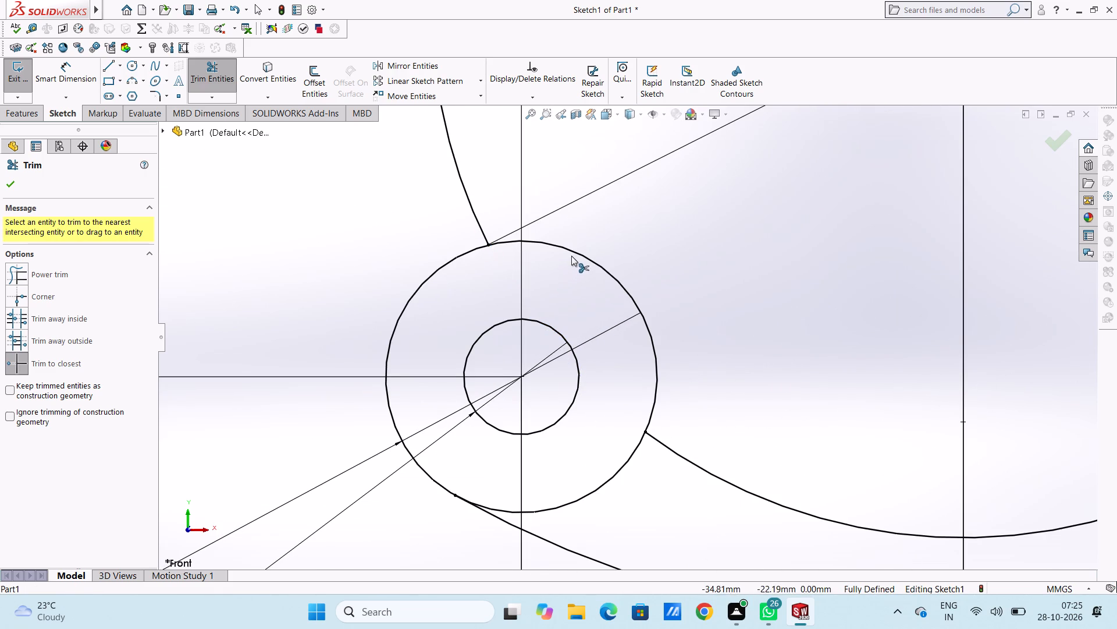
{"action": "left_click", "coordinate": [670, 447]}
{"action": "left_click", "coordinate": [639, 447]}
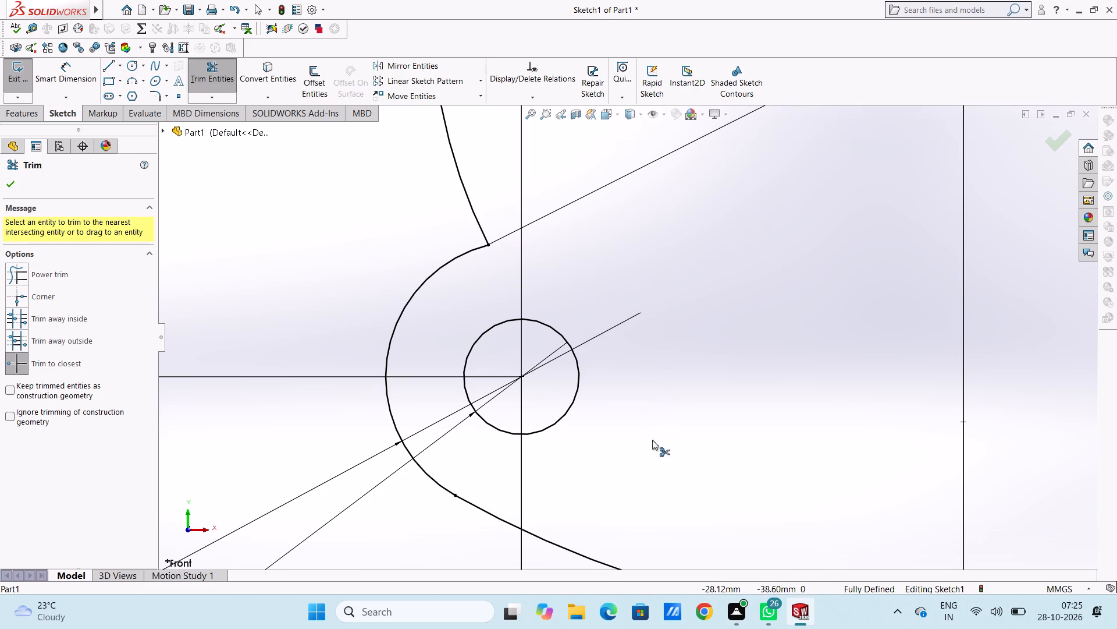
Trim away the 94 mm arc's segments inside the lower-right 24 mm circle and that circle's inward-facing portion.
{"action": "scroll", "coordinate": [746, 409], "scroll_direction": "up", "scroll_amount": 14}
{"action": "scroll", "coordinate": [741, 310], "scroll_direction": "down", "scroll_amount": 2}
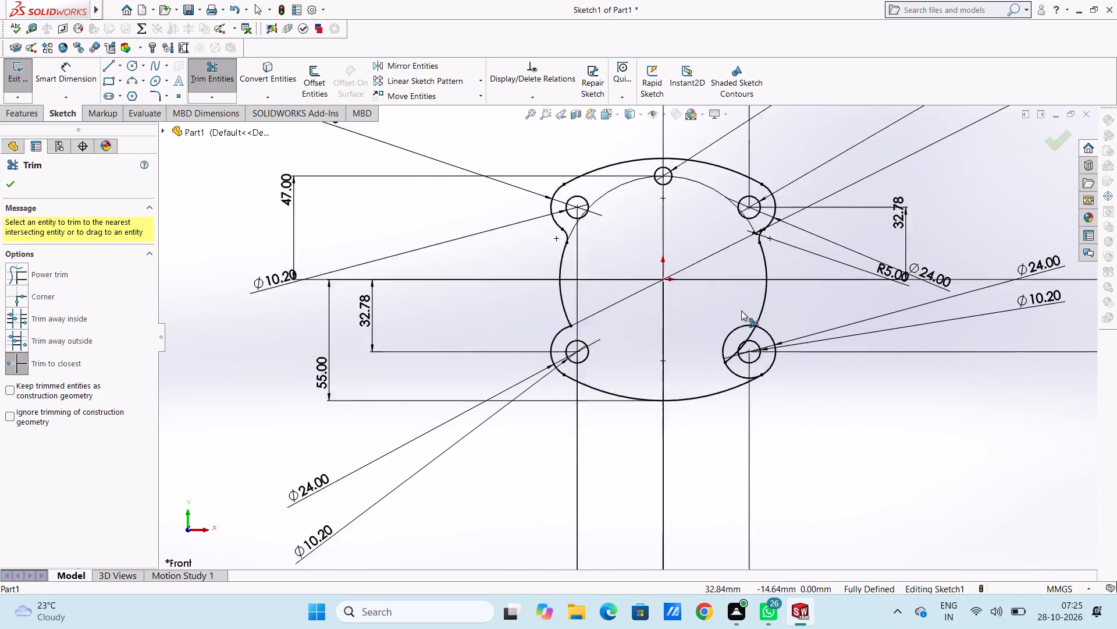
{"action": "scroll", "coordinate": [741, 310], "scroll_direction": "down", "scroll_amount": 7}
{"action": "left_click", "coordinate": [718, 372]}
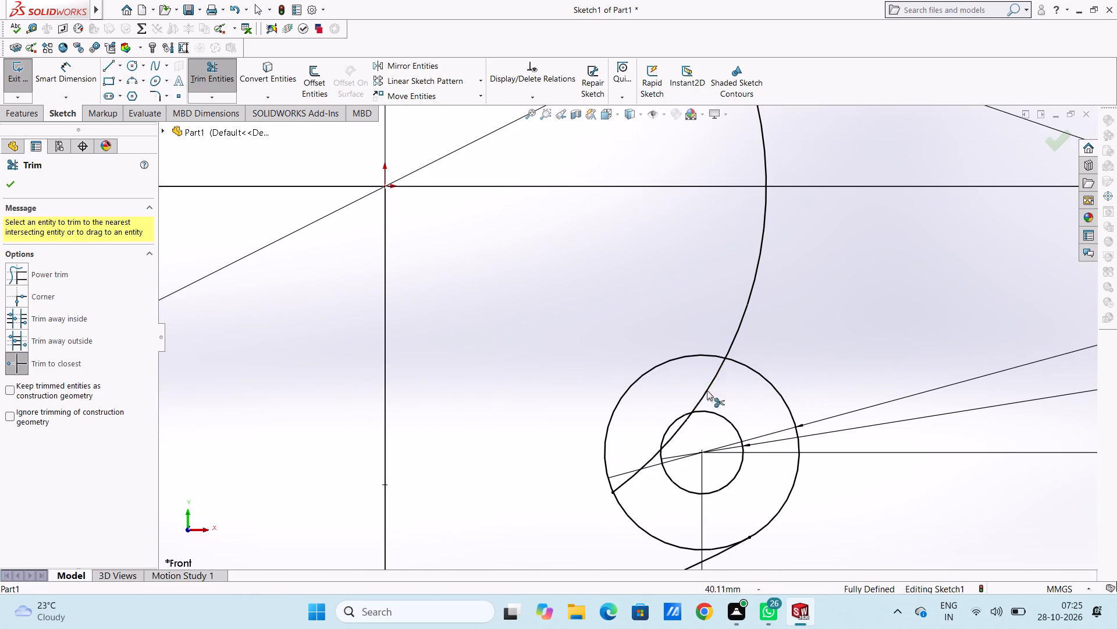
{"action": "left_click", "coordinate": [679, 429]}
{"action": "left_click", "coordinate": [643, 465]}
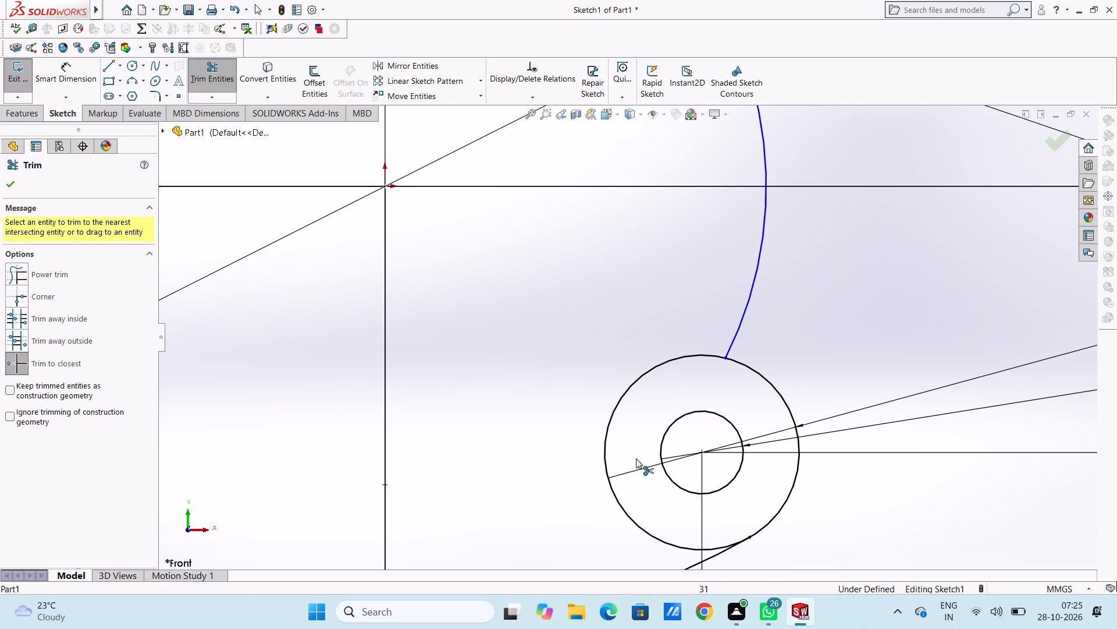
{"action": "left_click", "coordinate": [610, 422]}
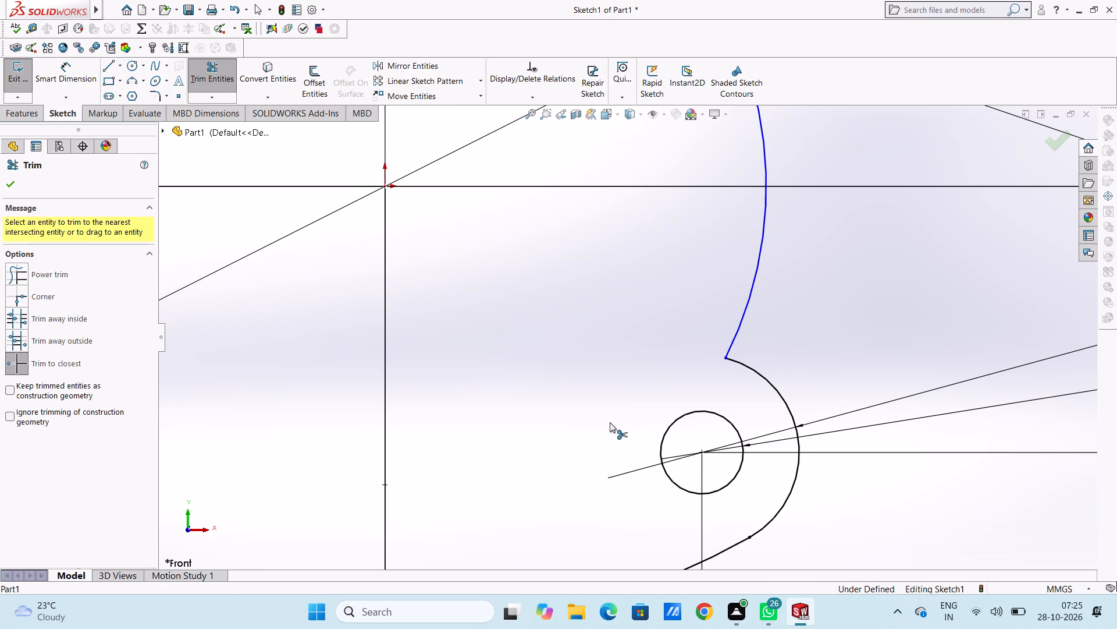
{"action": "scroll", "coordinate": [610, 422], "scroll_direction": "up", "scroll_amount": 10}
{"action": "scroll", "coordinate": [547, 365], "scroll_direction": "down", "scroll_amount": 1}
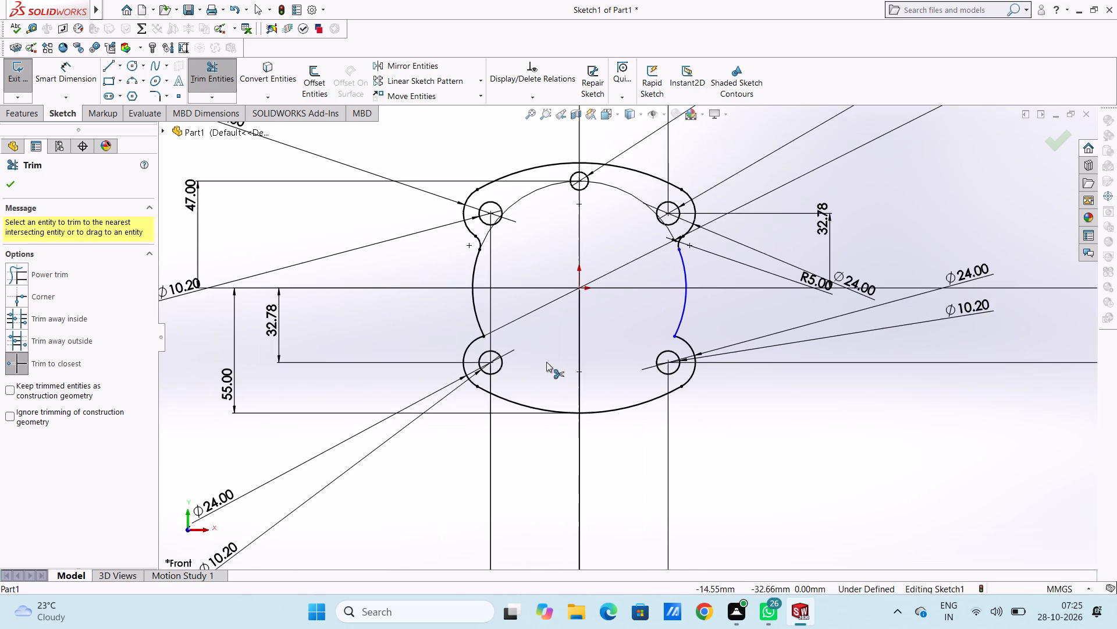
{"action": "scroll", "coordinate": [482, 287], "scroll_direction": "up", "scroll_amount": 4}
{"action": "scroll", "coordinate": [492, 295], "scroll_direction": "down", "scroll_amount": 4}
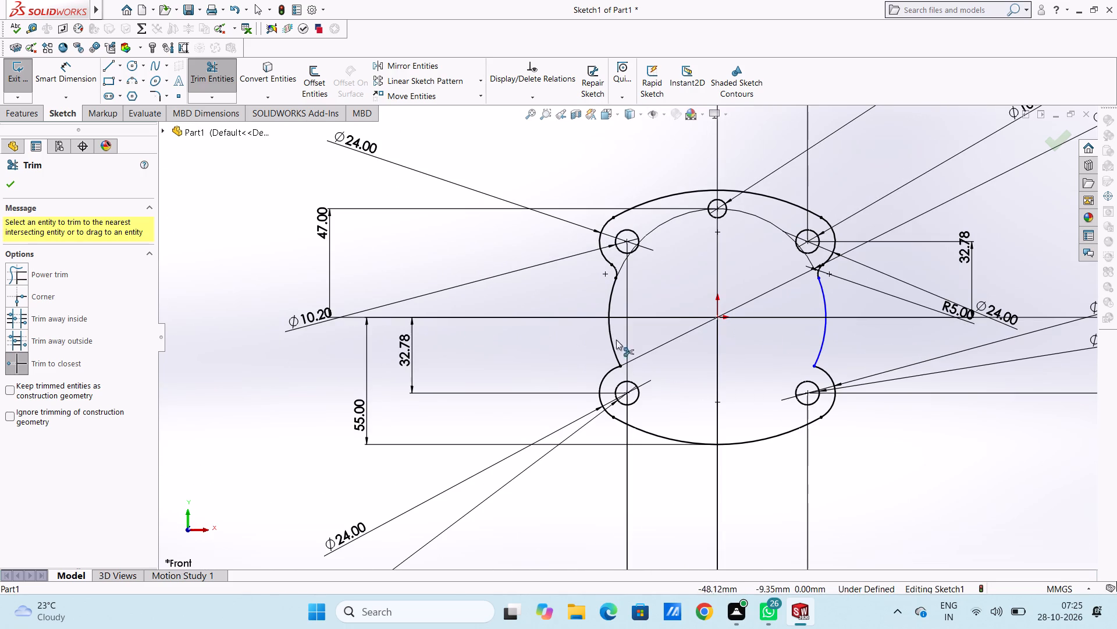
{"action": "left_click", "coordinate": [11, 182]}
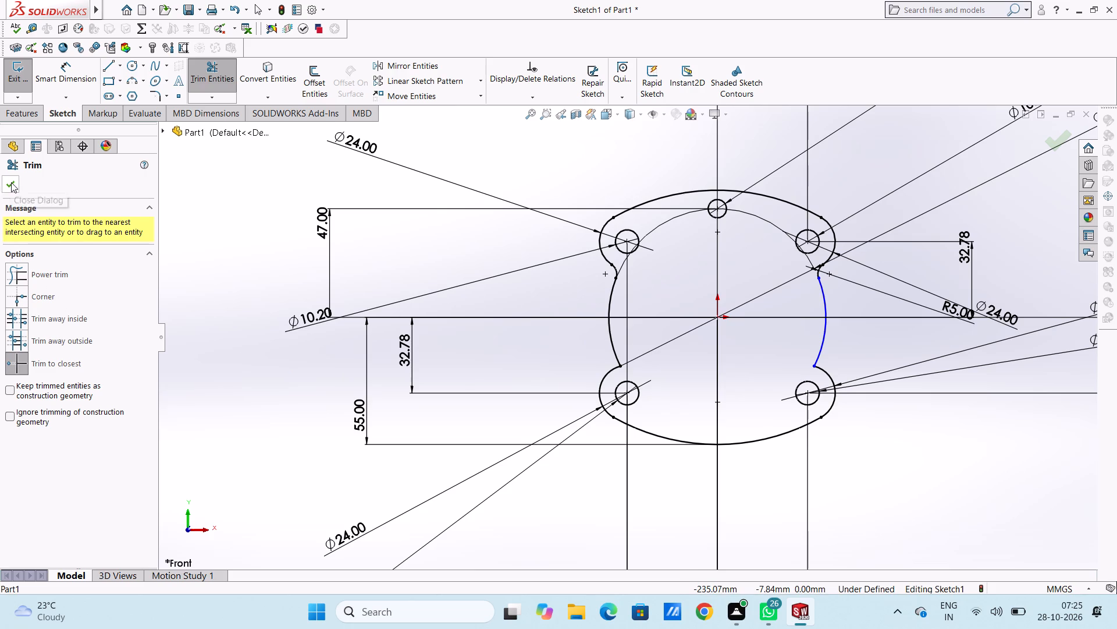
Dimension the radius of the outline's right side arc as 47 mm.
{"action": "scroll", "coordinate": [855, 355], "scroll_direction": "down", "scroll_amount": 1}
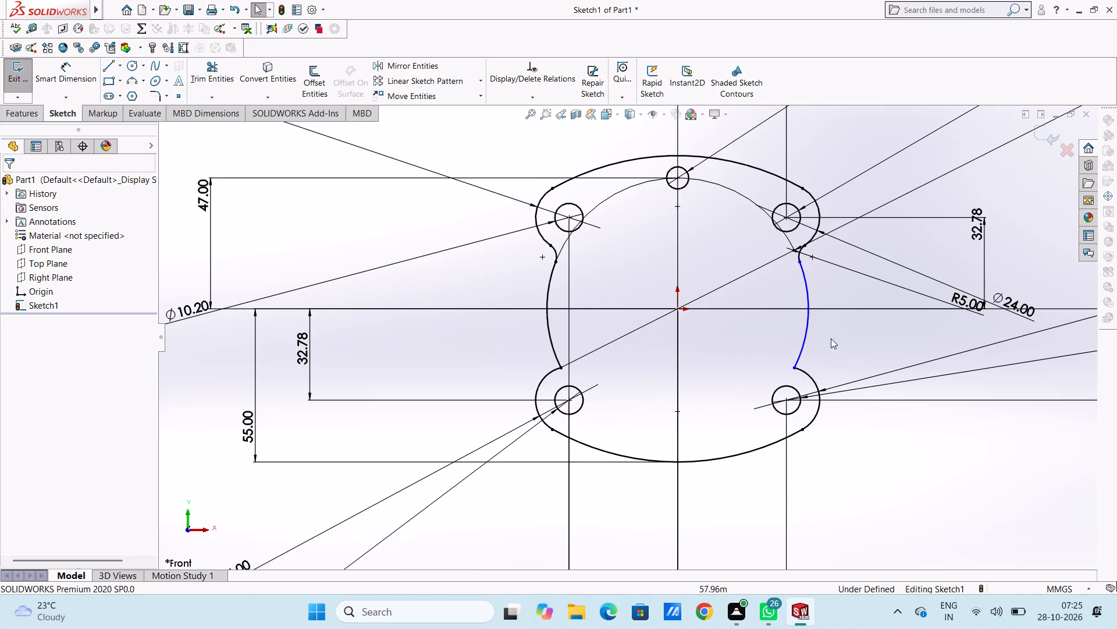
{"action": "left_click", "coordinate": [78, 75]}
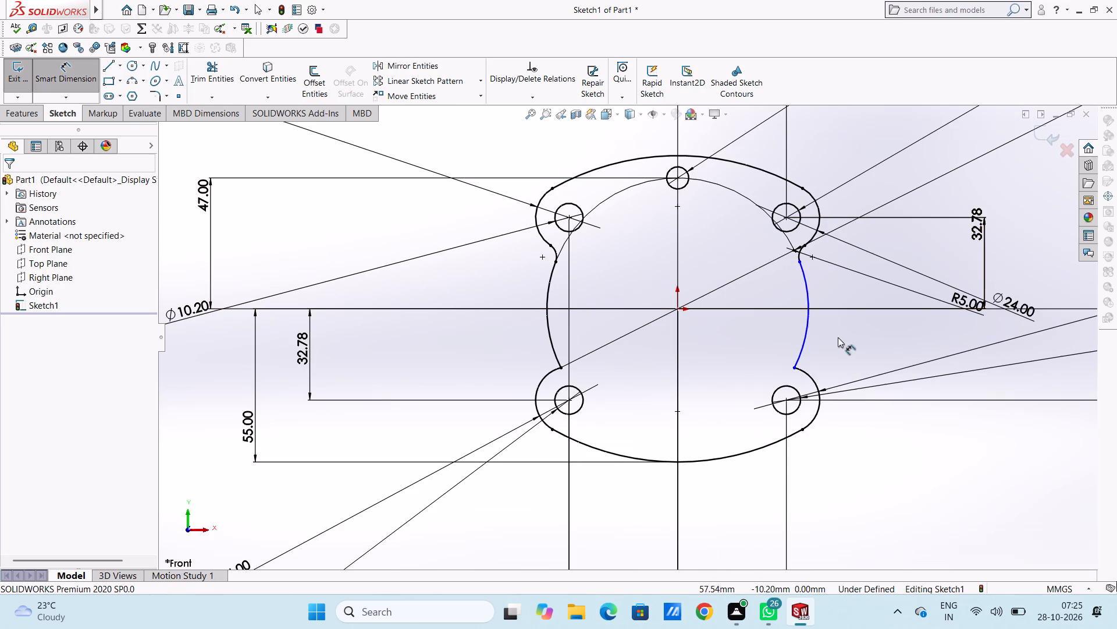
{"action": "left_click", "coordinate": [807, 328]}
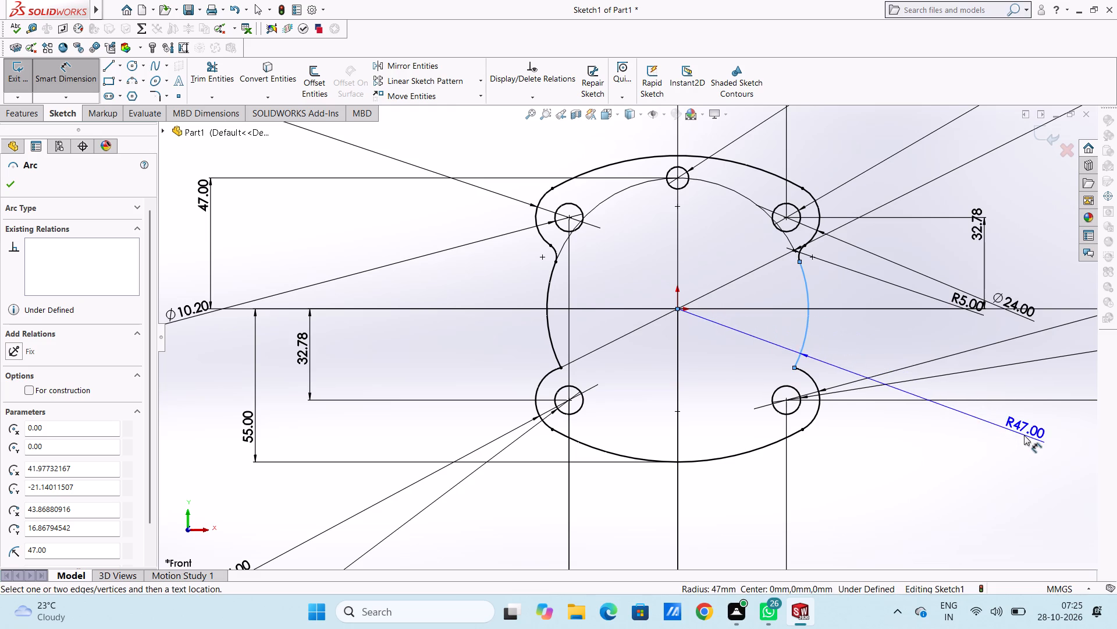
{"action": "left_click", "coordinate": [1031, 422]}
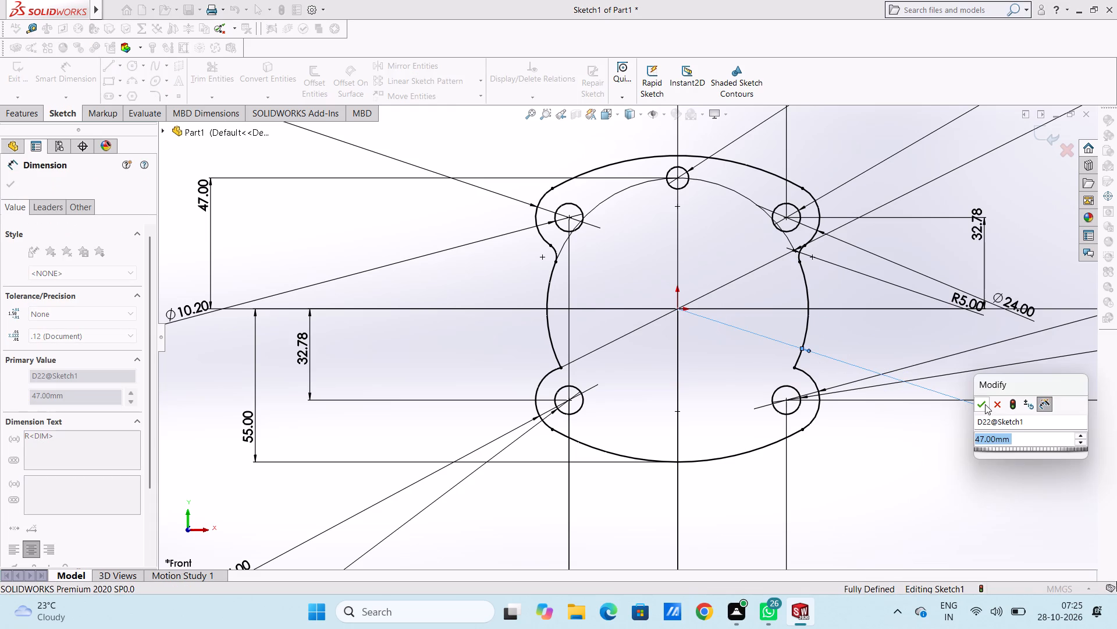
{"action": "left_click", "coordinate": [985, 404]}
{"action": "left_click", "coordinate": [910, 355]}
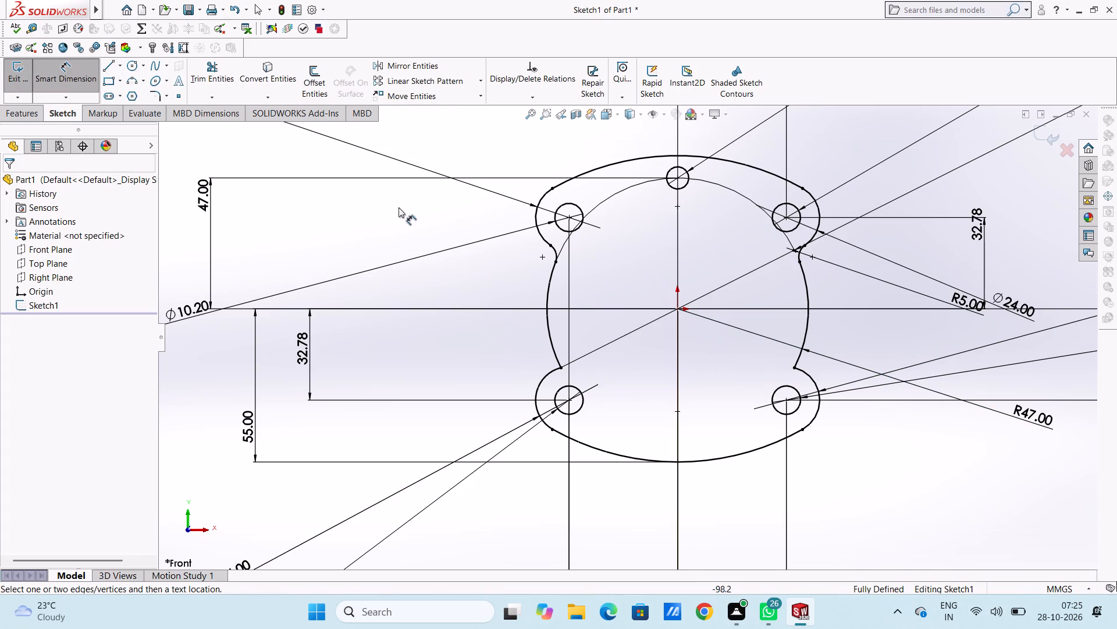
Add 5 mm sketch fillets at the two corners where the side arcs meet the lower 24 mm arcs.
{"action": "scroll", "coordinate": [393, 197], "scroll_direction": "down", "scroll_amount": 2}
{"action": "left_click", "coordinate": [159, 92]}
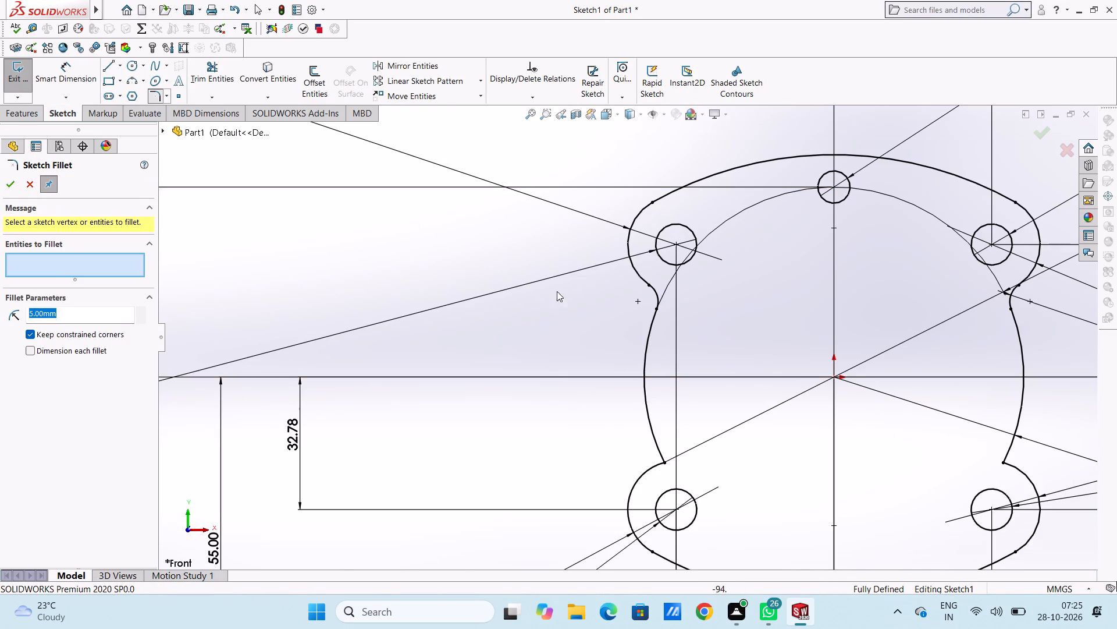
{"action": "scroll", "coordinate": [885, 345], "scroll_direction": "up", "scroll_amount": 5}
{"action": "scroll", "coordinate": [891, 492], "scroll_direction": "down", "scroll_amount": 5}
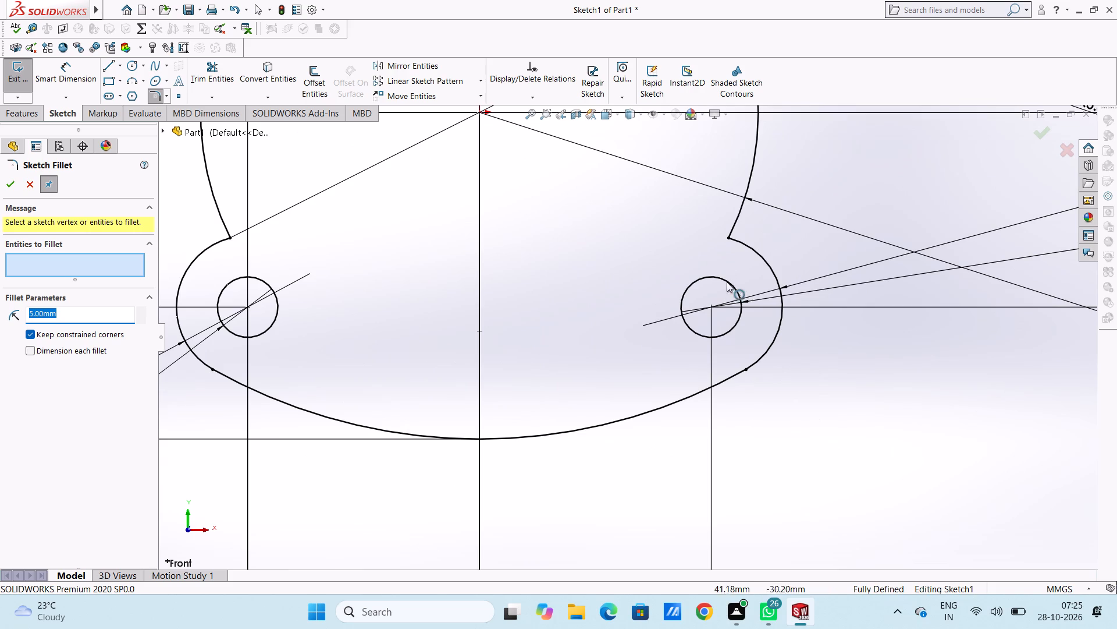
{"action": "left_click", "coordinate": [728, 238]}
{"action": "scroll", "coordinate": [582, 275], "scroll_direction": "up", "scroll_amount": 5}
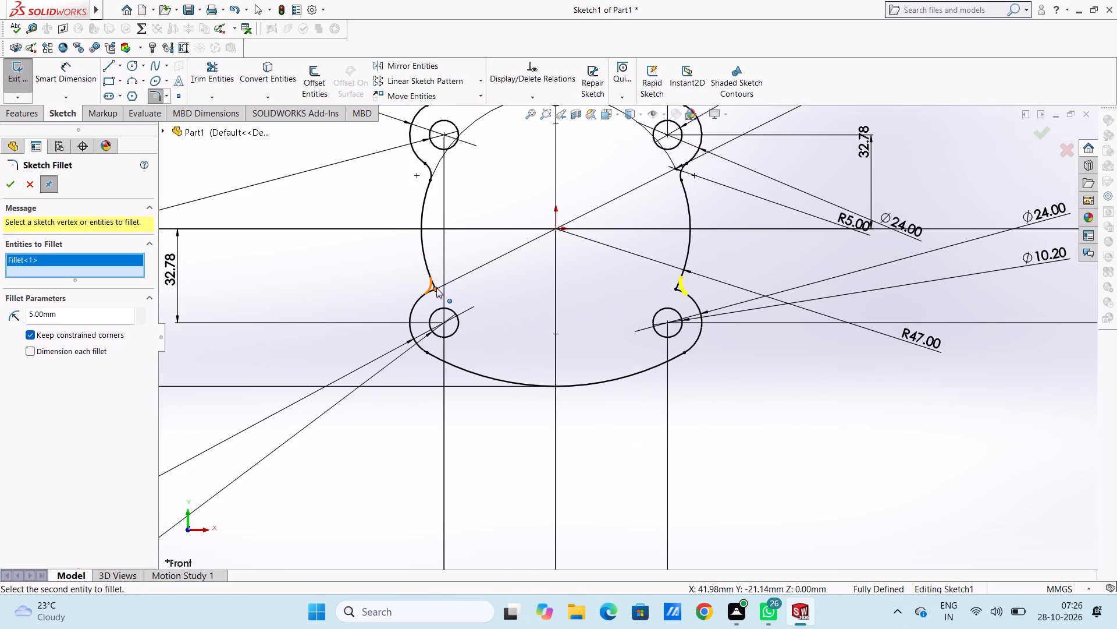
{"action": "left_click", "coordinate": [436, 288]}
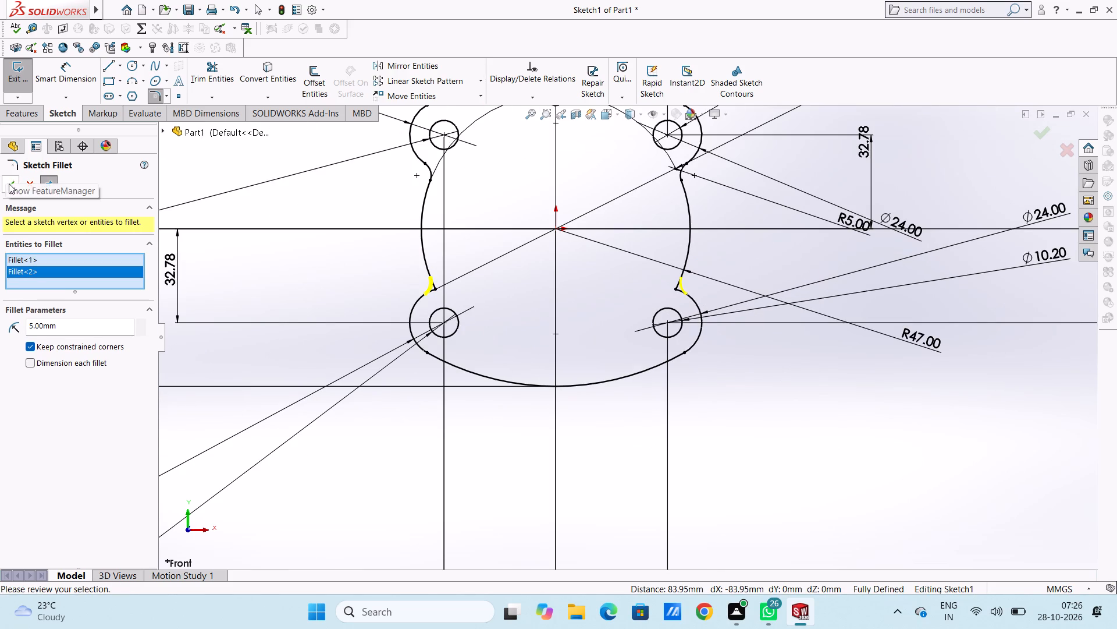
{"action": "left_click", "coordinate": [9, 183]}
{"action": "left_click", "coordinate": [11, 184]}
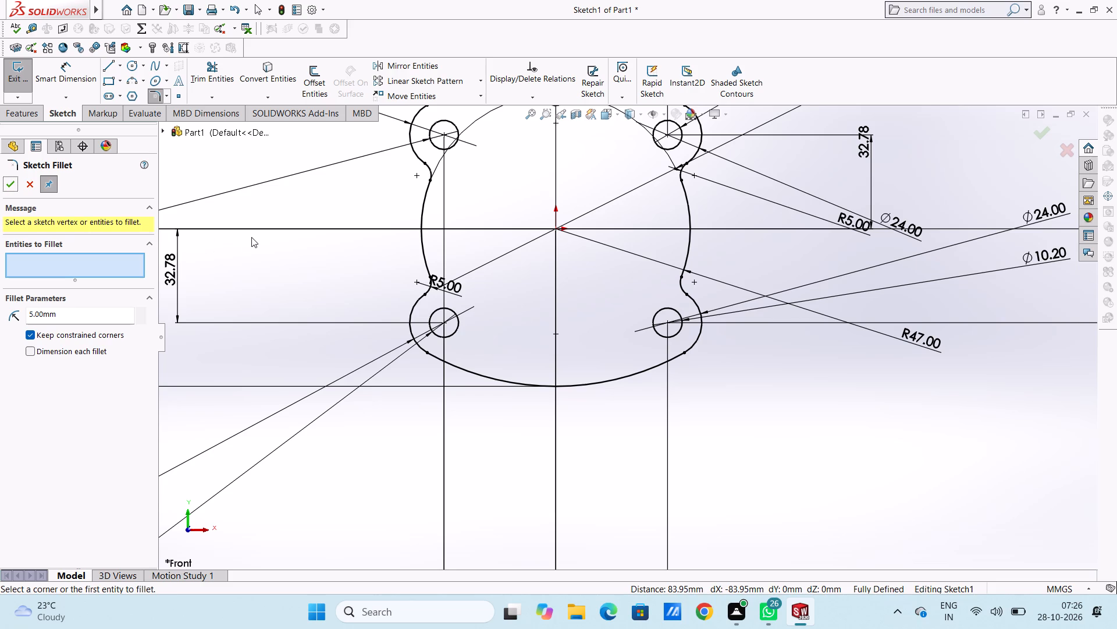
{"action": "left_click", "coordinate": [8, 185]}
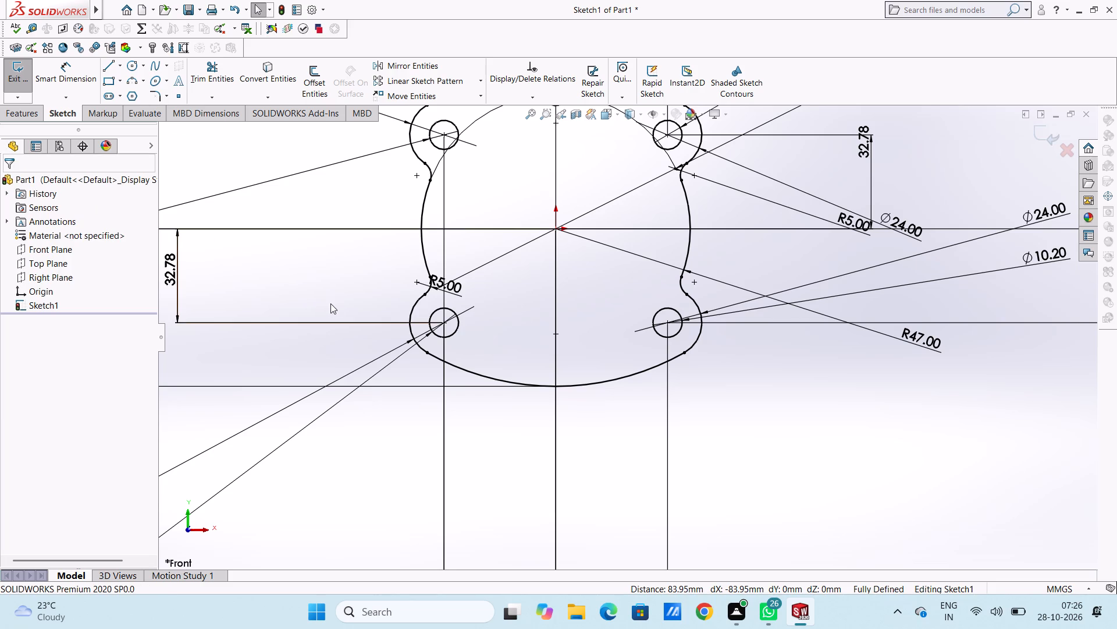
Move the lower-left fillet's R5 dimension text clear of the outline, out to the part's upper left.
{"action": "scroll", "coordinate": [330, 284], "scroll_direction": "up", "scroll_amount": 4}
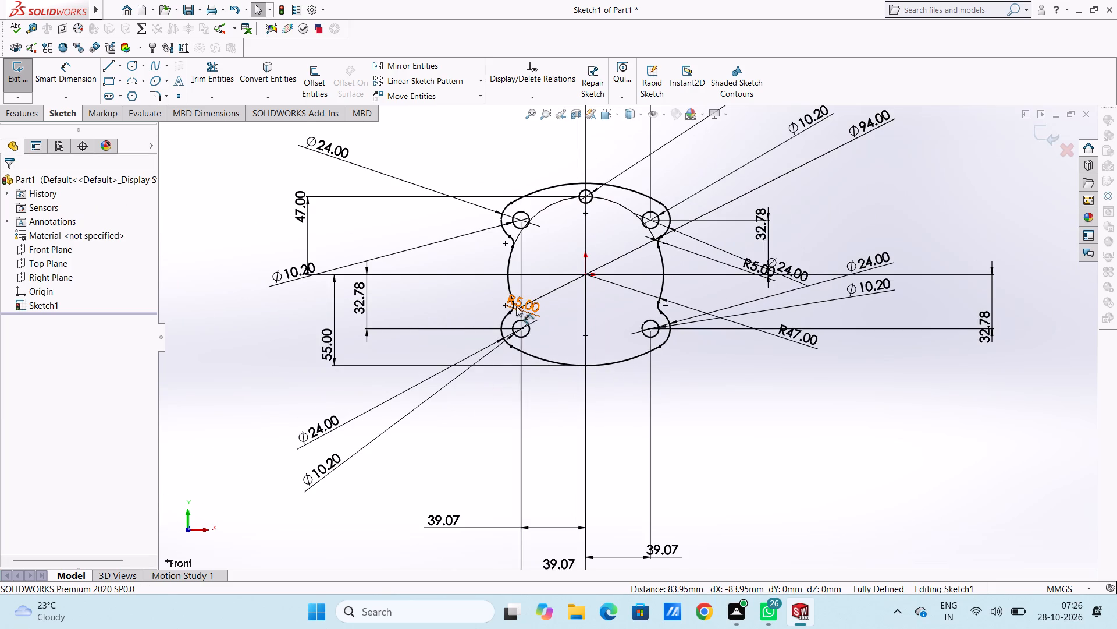
{"action": "left_click_drag", "start_coordinate": [516, 305], "coordinate": [230, 206]}
{"action": "left_click", "coordinate": [380, 218]}
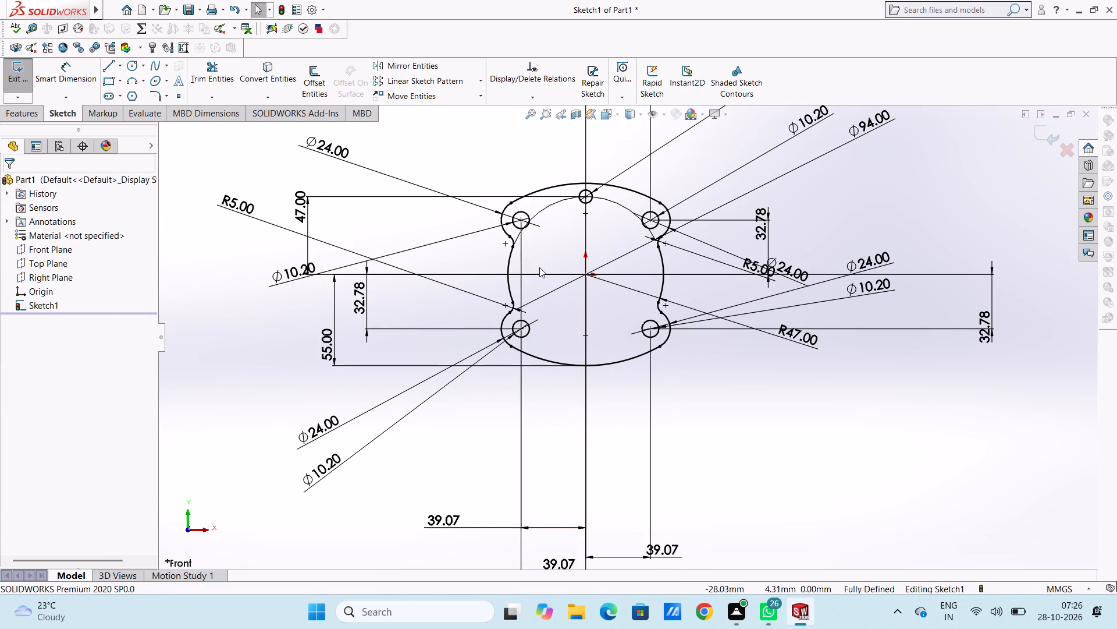
Below the outline, sketch a horizontal line 168/2 mm leftward from the vertical centreline, continued by a 168 mm horizontal line back to the right.
{"action": "scroll", "coordinate": [542, 267], "scroll_direction": "up", "scroll_amount": 2}
{"action": "scroll", "coordinate": [558, 286], "scroll_direction": "down", "scroll_amount": 3}
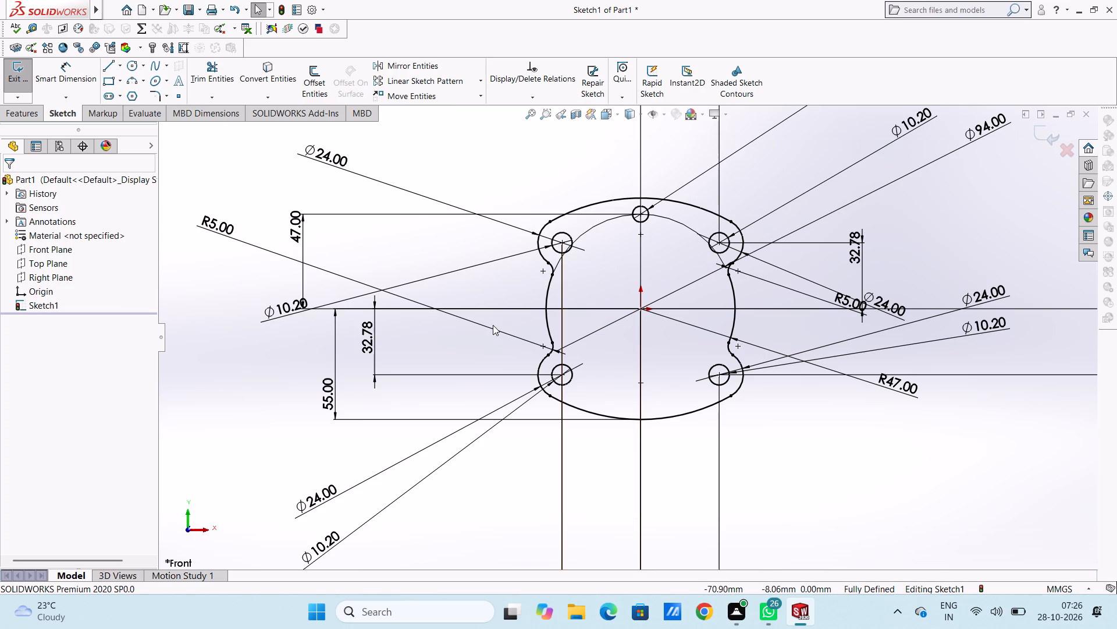
{"action": "left_click", "coordinate": [111, 67]}
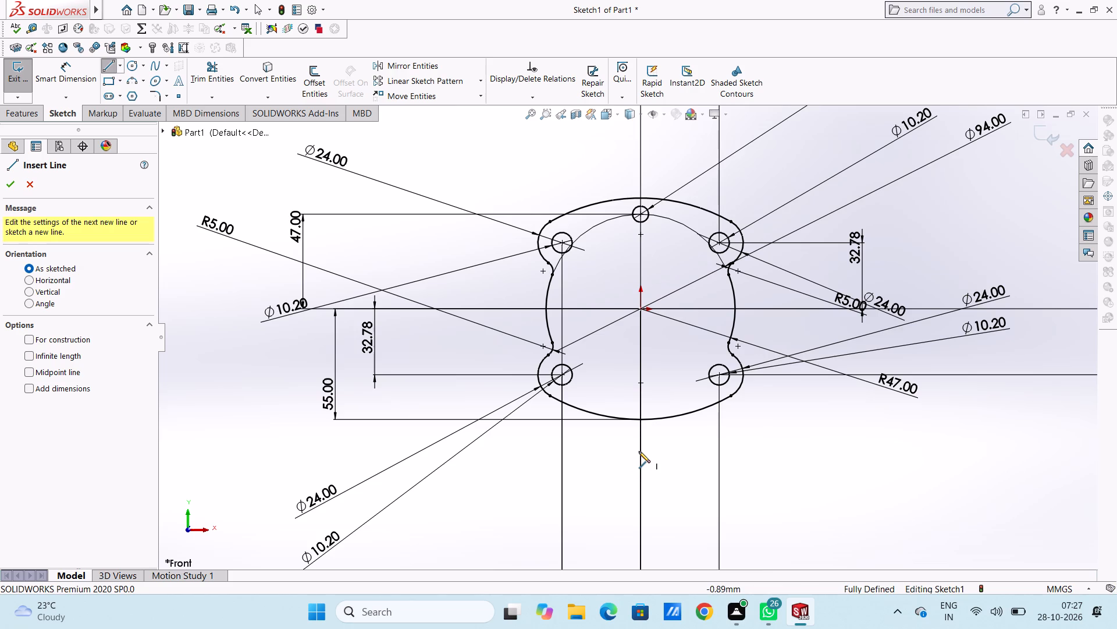
{"action": "left_click", "coordinate": [639, 451]}
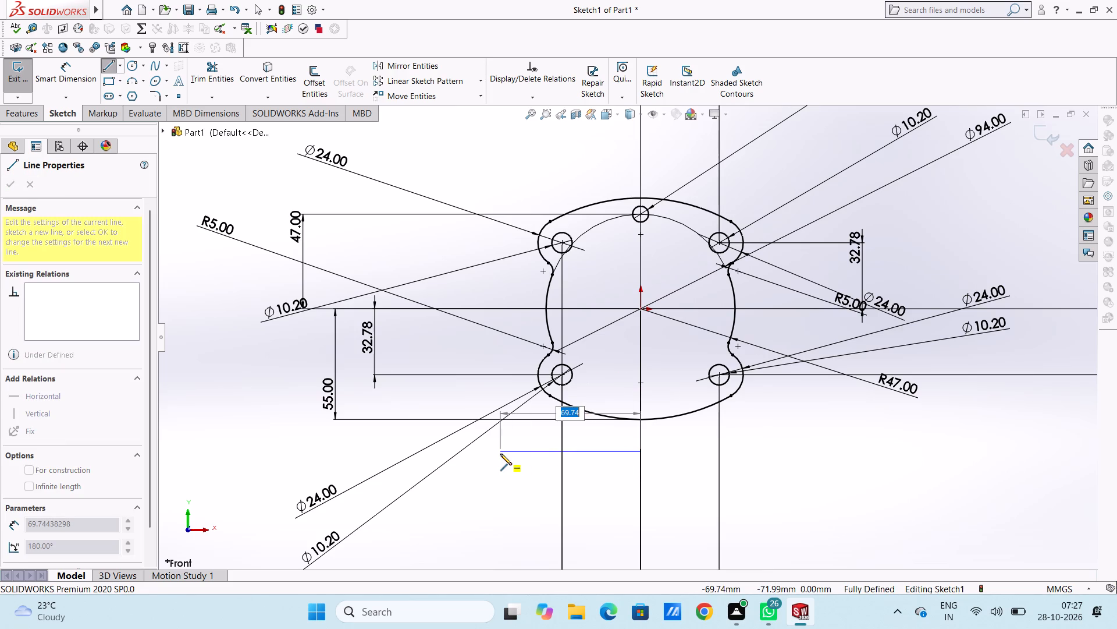
{"action": "key", "text": "1"}
{"action": "type", "text": "68"}
{"action": "key", "text": "slash"}
{"action": "key", "text": "2"}
{"action": "key", "text": "Return"}
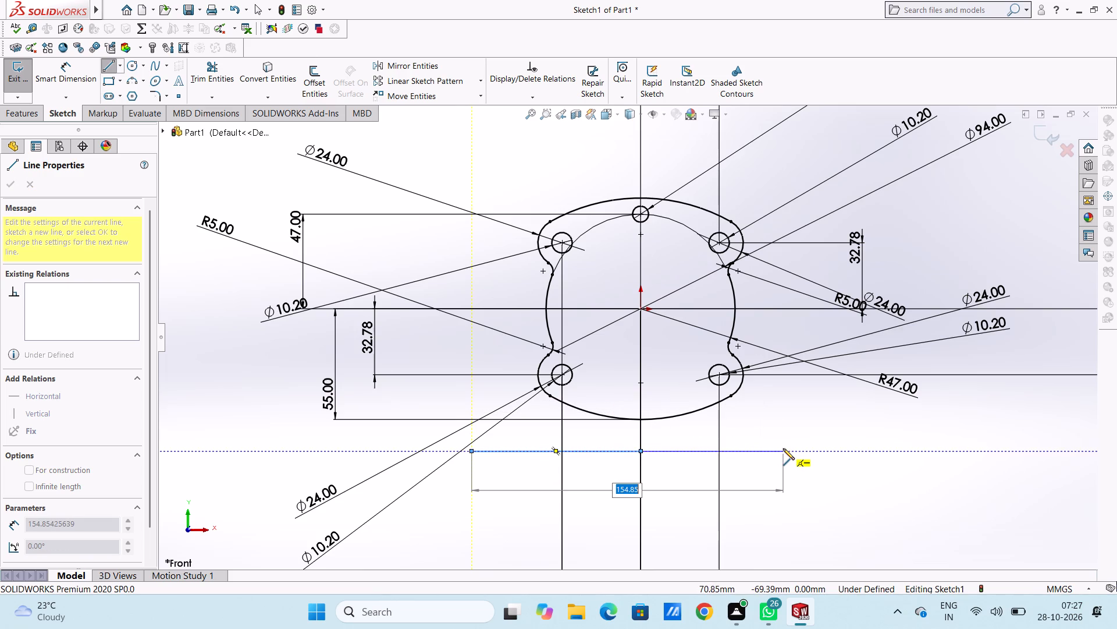
{"action": "type", "text": "168"}
{"action": "key", "text": "Return"}
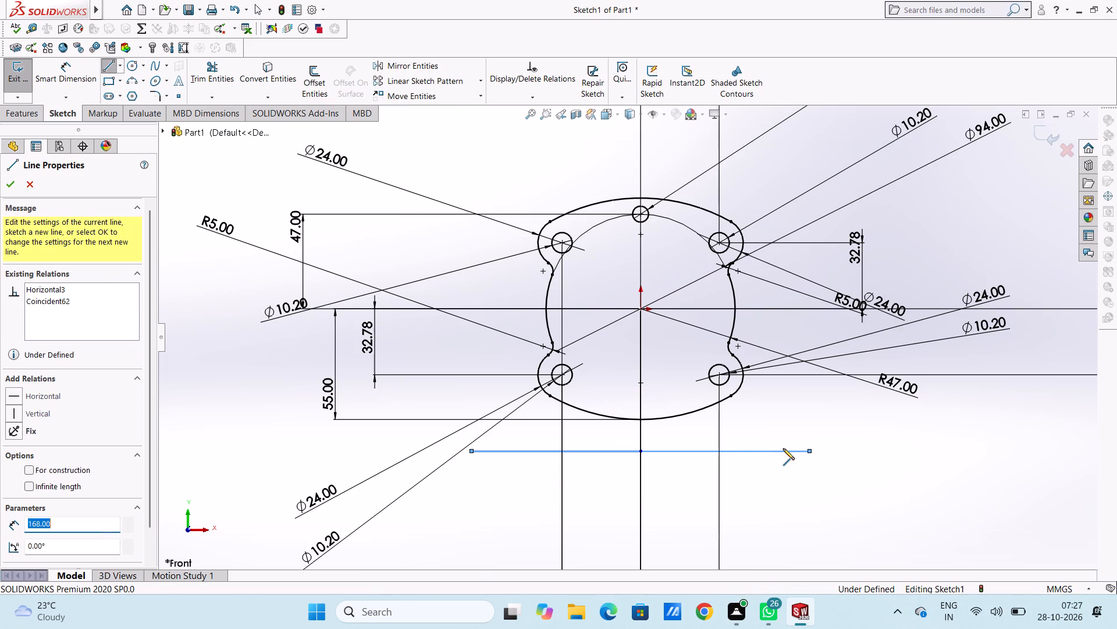
{"action": "right_click", "coordinate": [976, 434]}
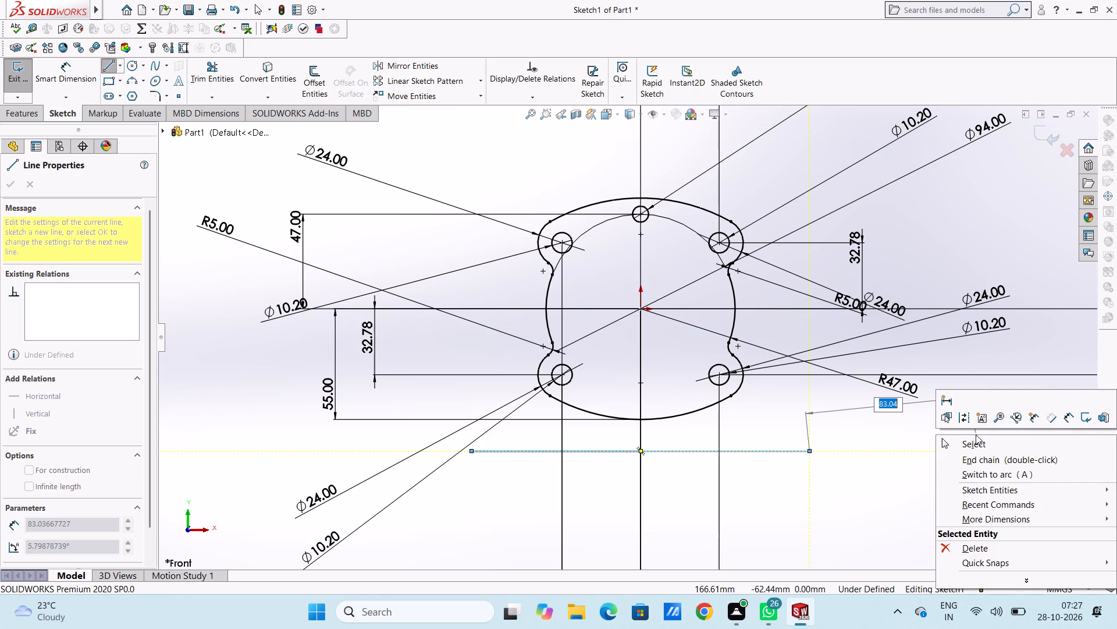
{"action": "left_click", "coordinate": [966, 444]}
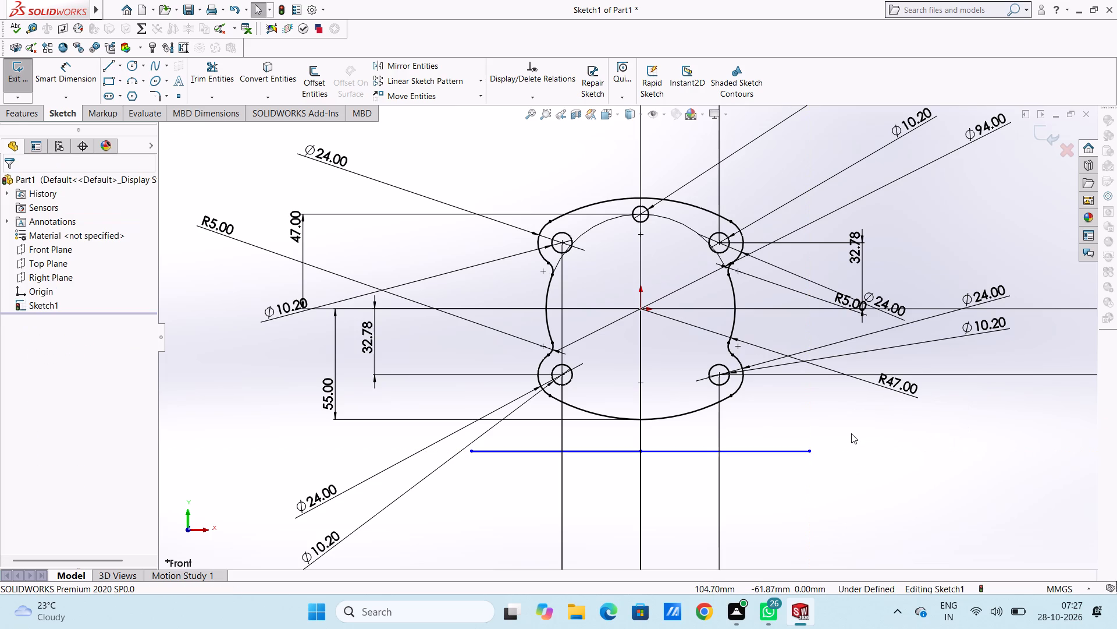
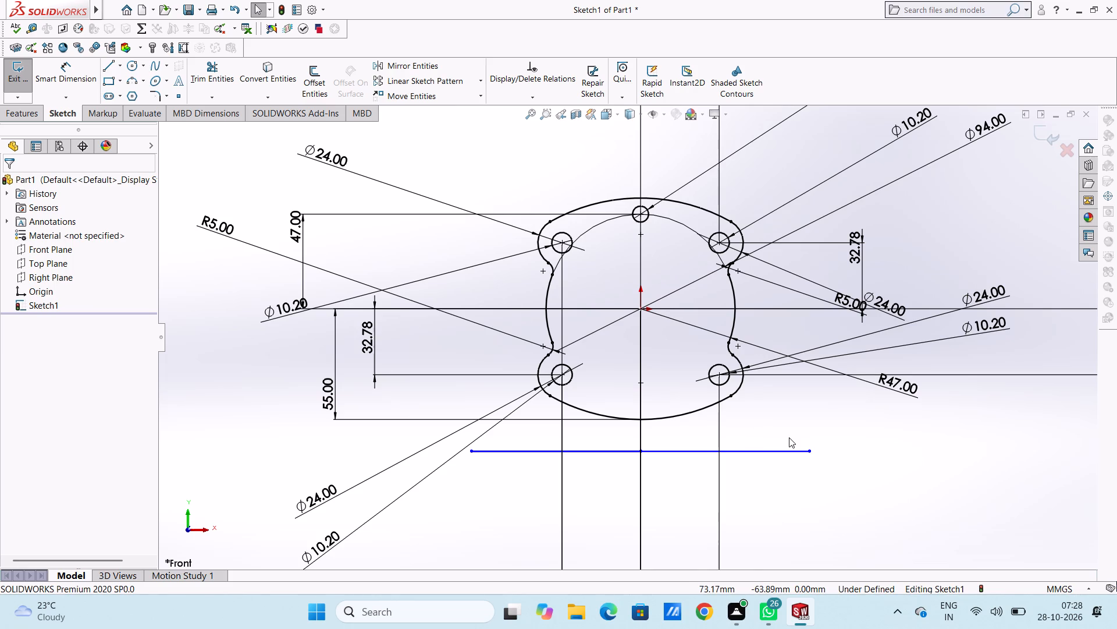
Delete the 84 mm line that overlaps the left half of the 168 mm base line.
{"action": "left_click", "coordinate": [547, 452]}
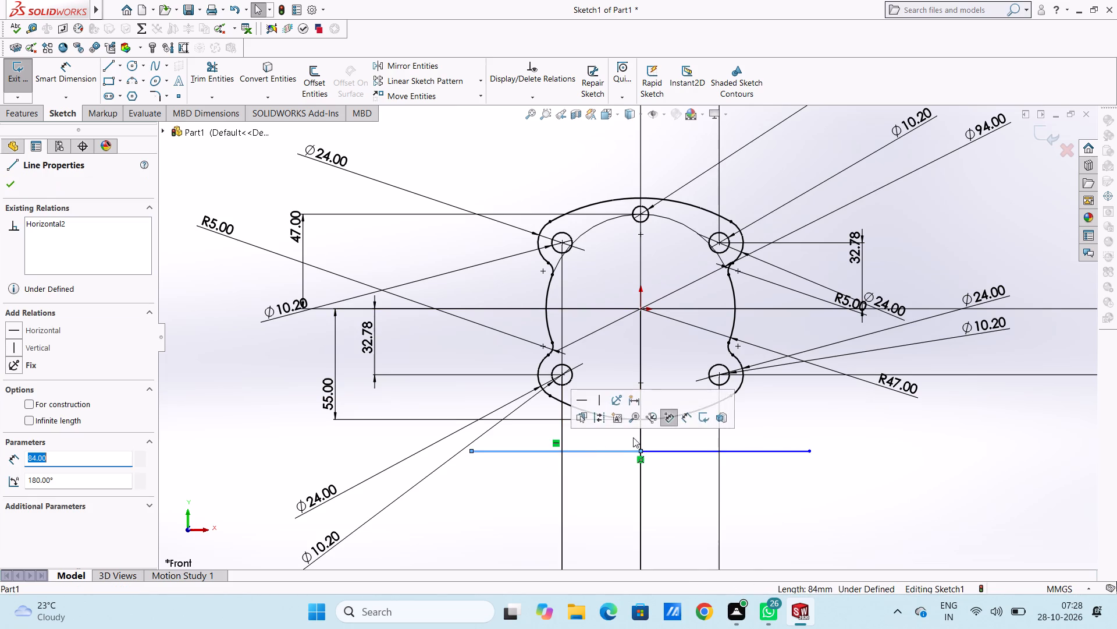
{"action": "right_click", "coordinate": [675, 340]}
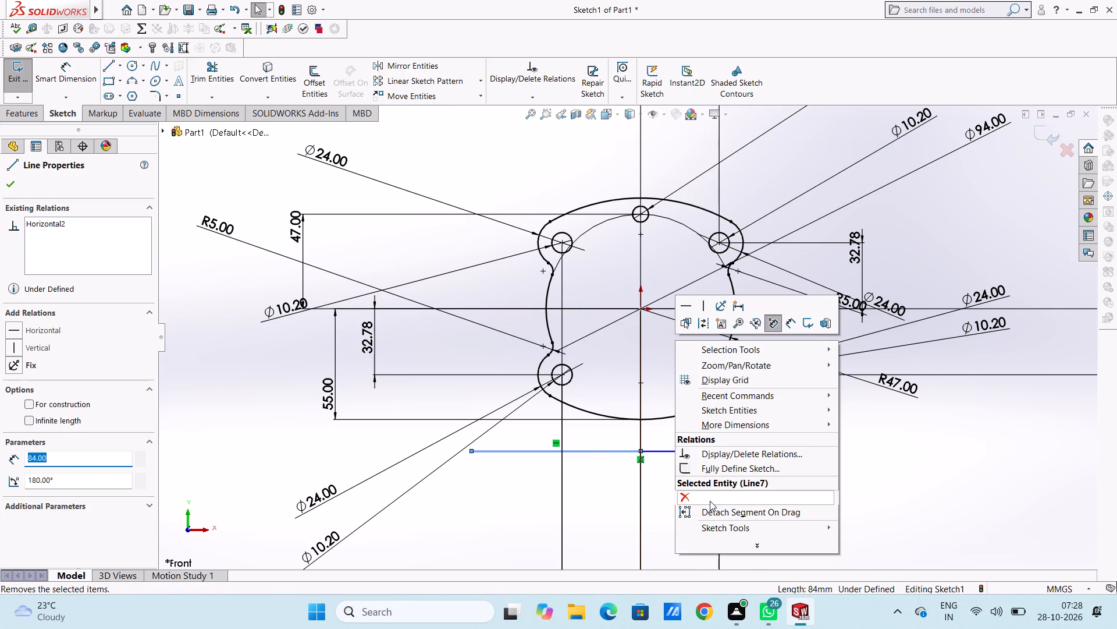
{"action": "left_click", "coordinate": [711, 503]}
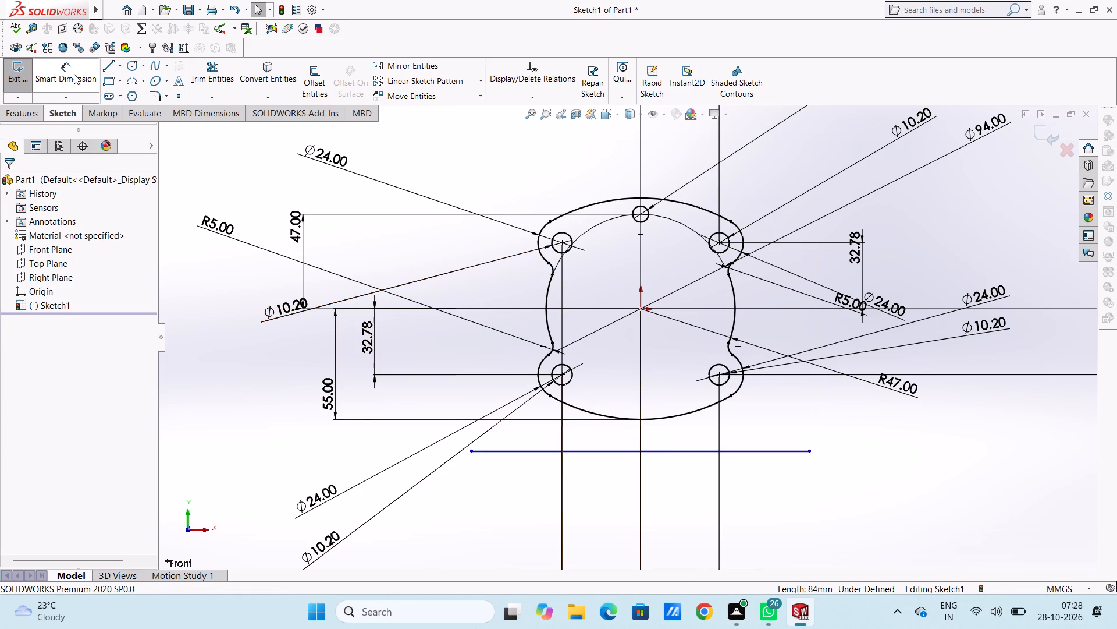
Dimension the base line's overall length as 168 mm, placing the dimension below the outline.
{"action": "left_click", "coordinate": [74, 73]}
{"action": "scroll", "coordinate": [637, 542], "scroll_direction": "up", "scroll_amount": 4}
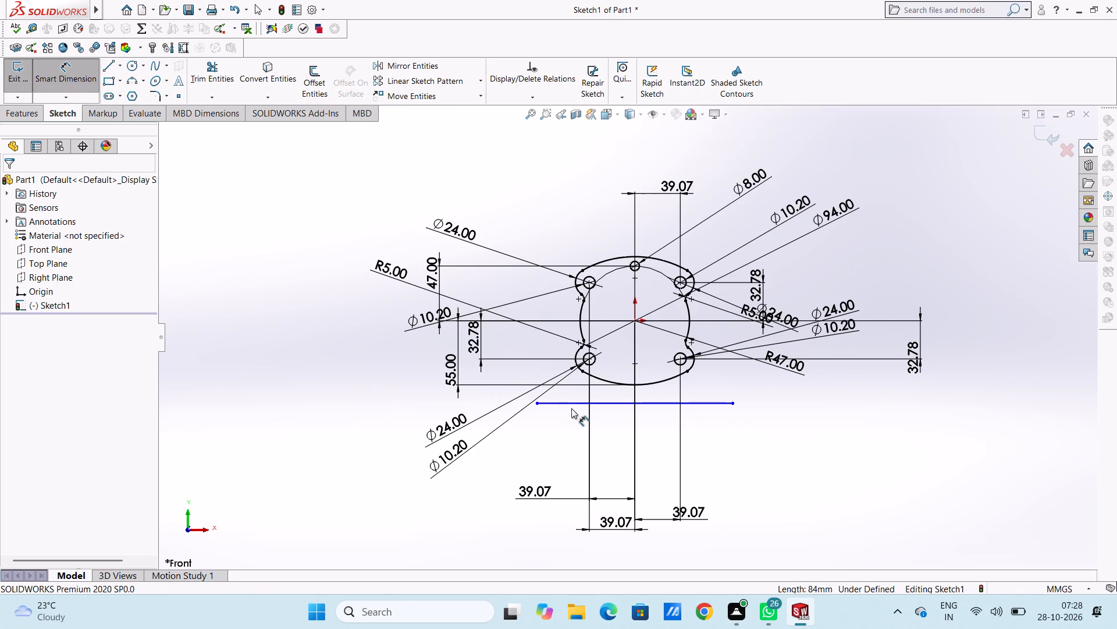
{"action": "left_click", "coordinate": [540, 405]}
{"action": "left_click", "coordinate": [730, 405]}
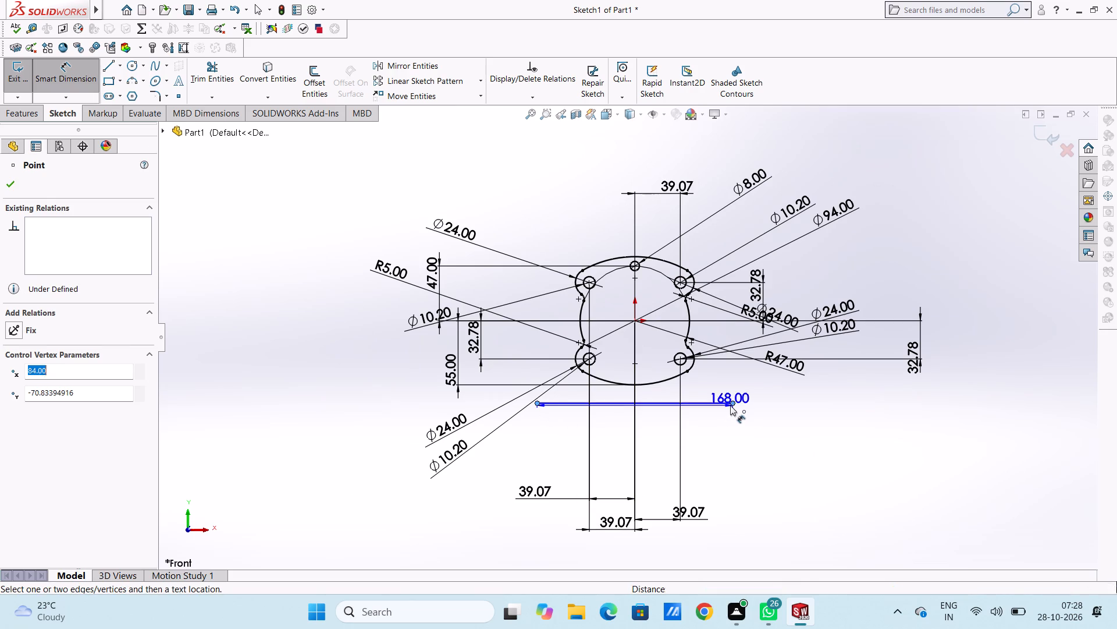
{"action": "left_click", "coordinate": [718, 550]}
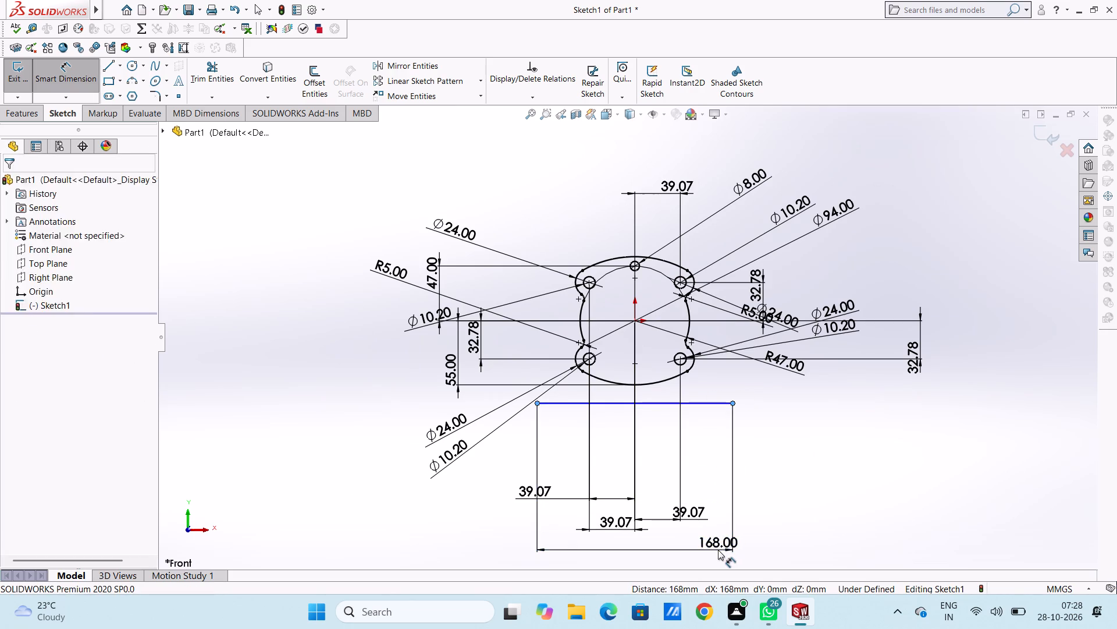
{"action": "left_click", "coordinate": [668, 529]}
{"action": "left_click", "coordinate": [657, 478]}
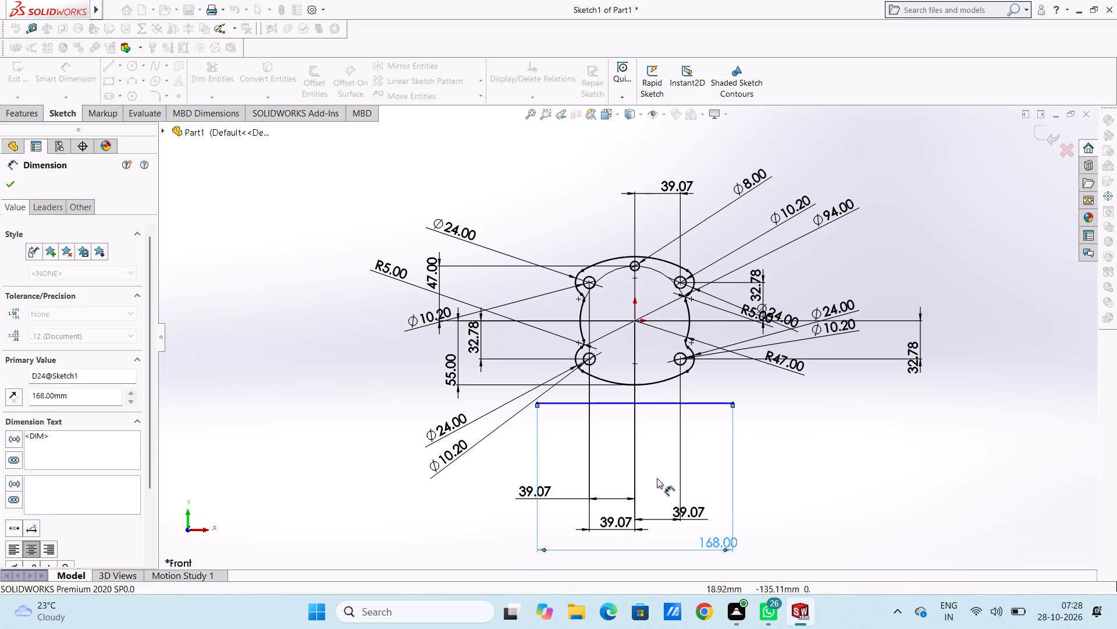
Dimension the base line 46 mm vertically below the origin, with the text out to the part's left.
{"action": "left_click", "coordinate": [635, 321]}
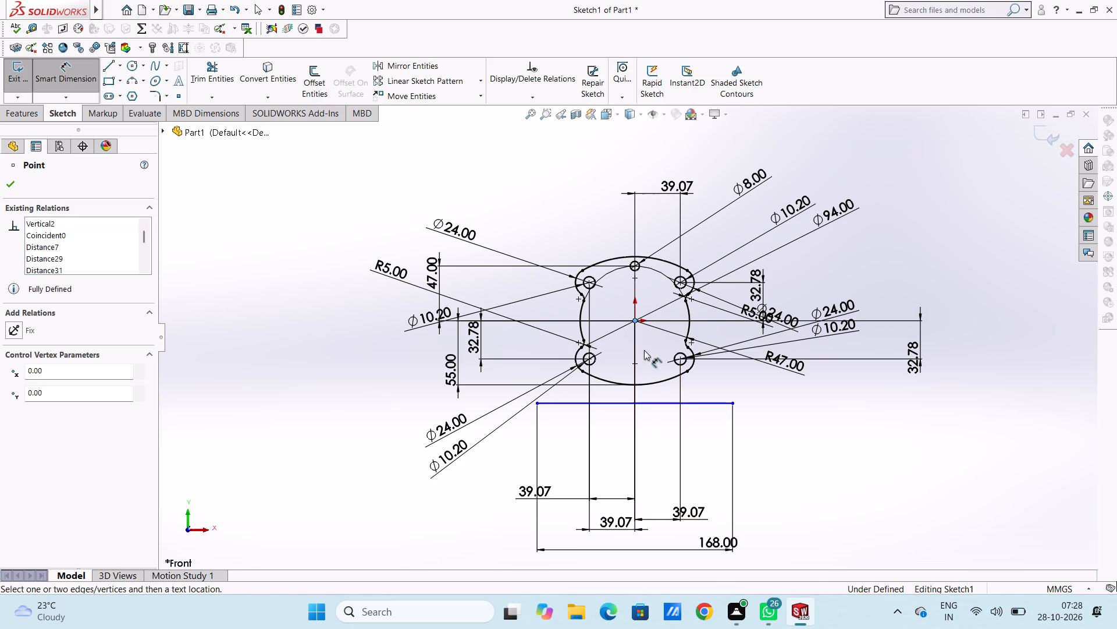
{"action": "left_click", "coordinate": [659, 405]}
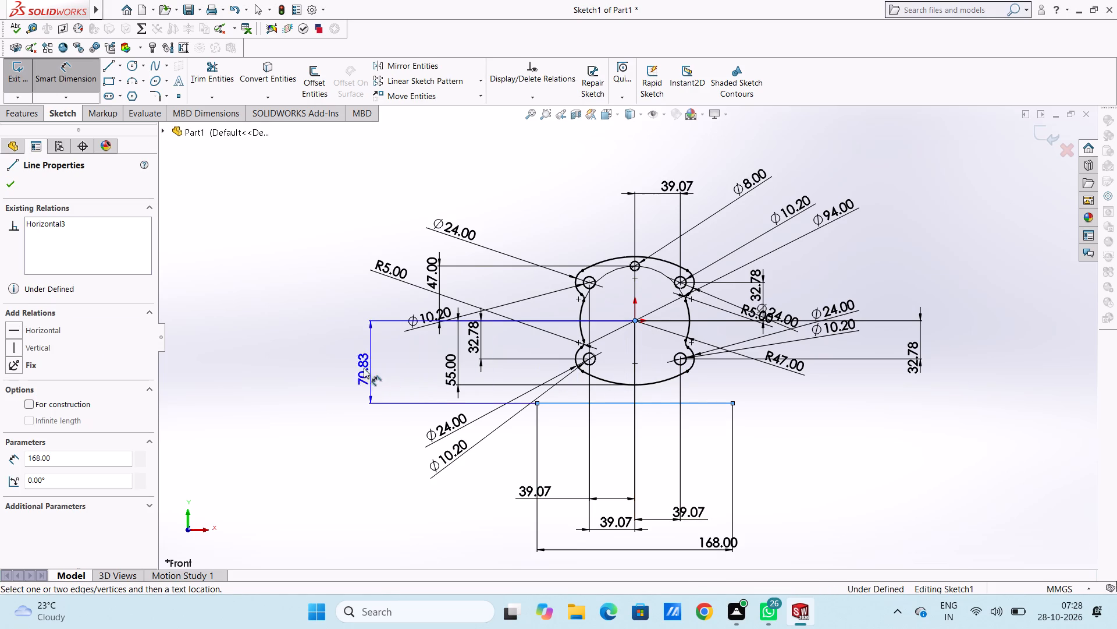
{"action": "left_click", "coordinate": [305, 271]}
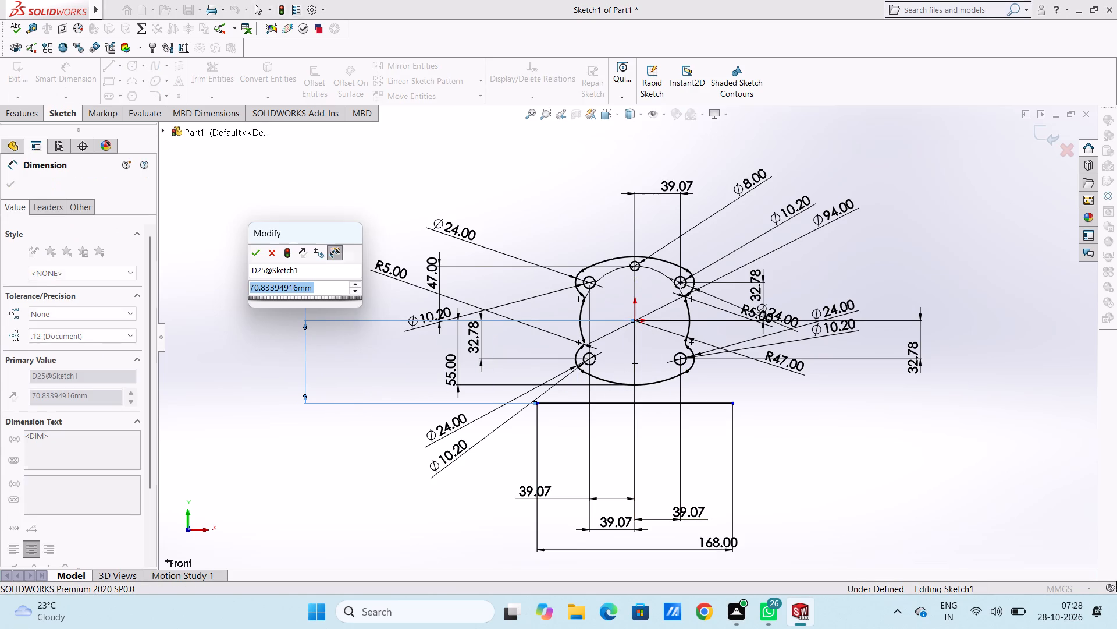
{"action": "type", "text": "46"}
{"action": "key", "text": "Return"}
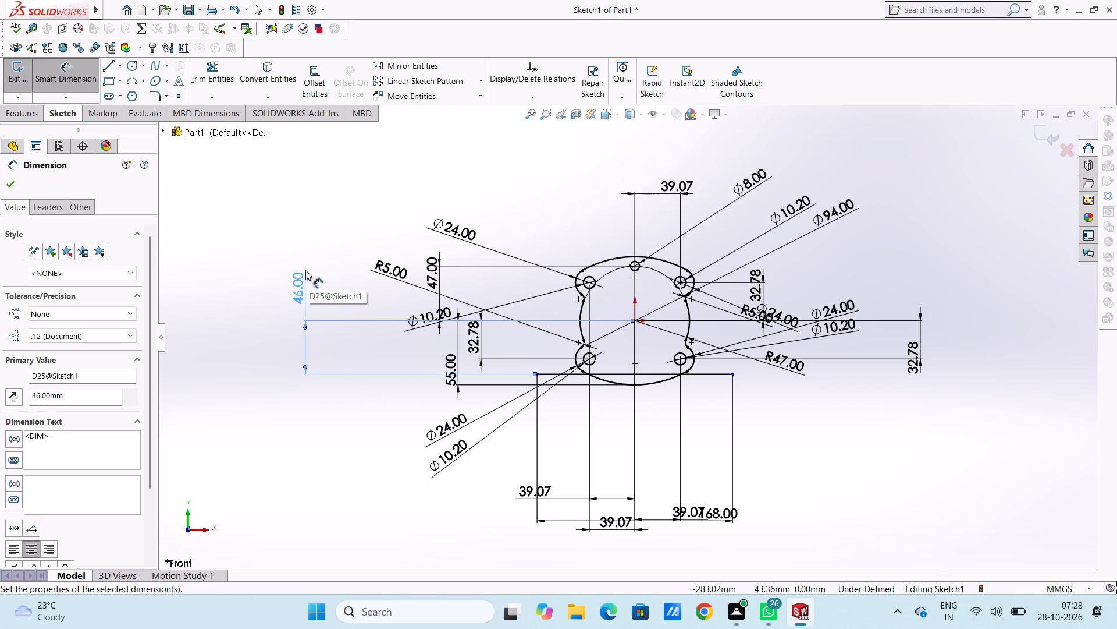
{"action": "left_click", "coordinate": [476, 284]}
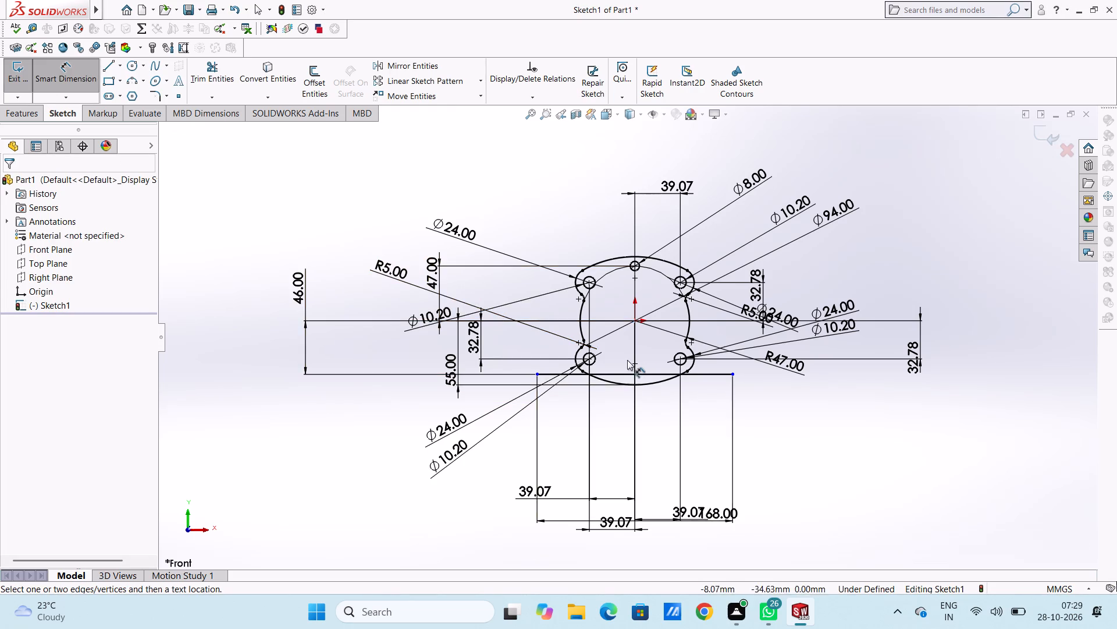
Dimension the base line's left endpoint 84 mm horizontally from the origin.
{"action": "scroll", "coordinate": [639, 359], "scroll_direction": "down", "scroll_amount": 6}
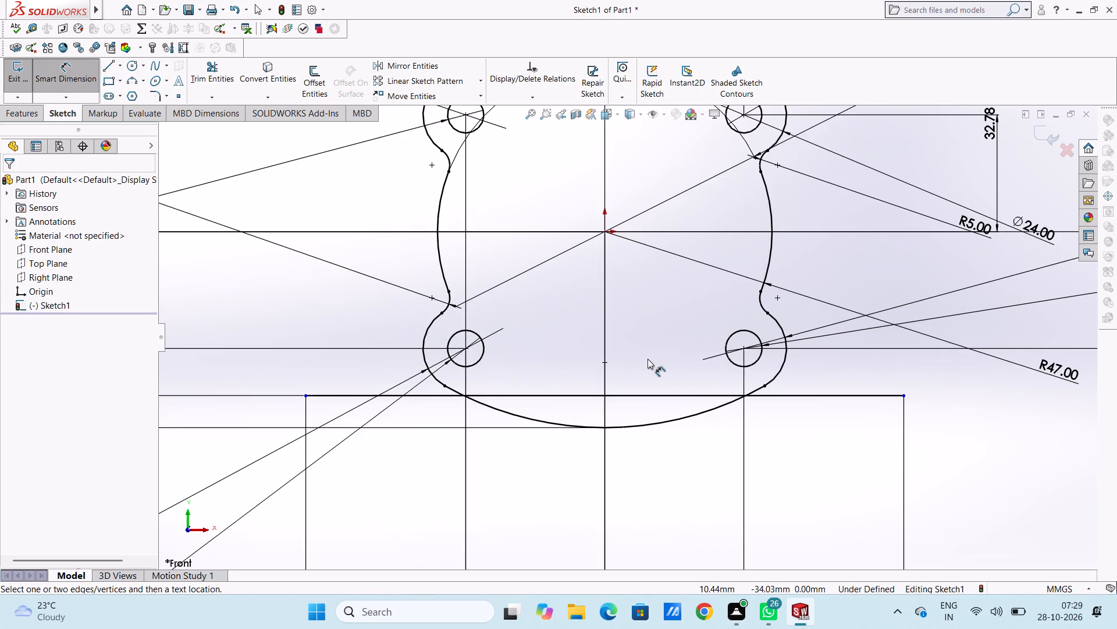
{"action": "scroll", "coordinate": [648, 359], "scroll_direction": "up", "scroll_amount": 4}
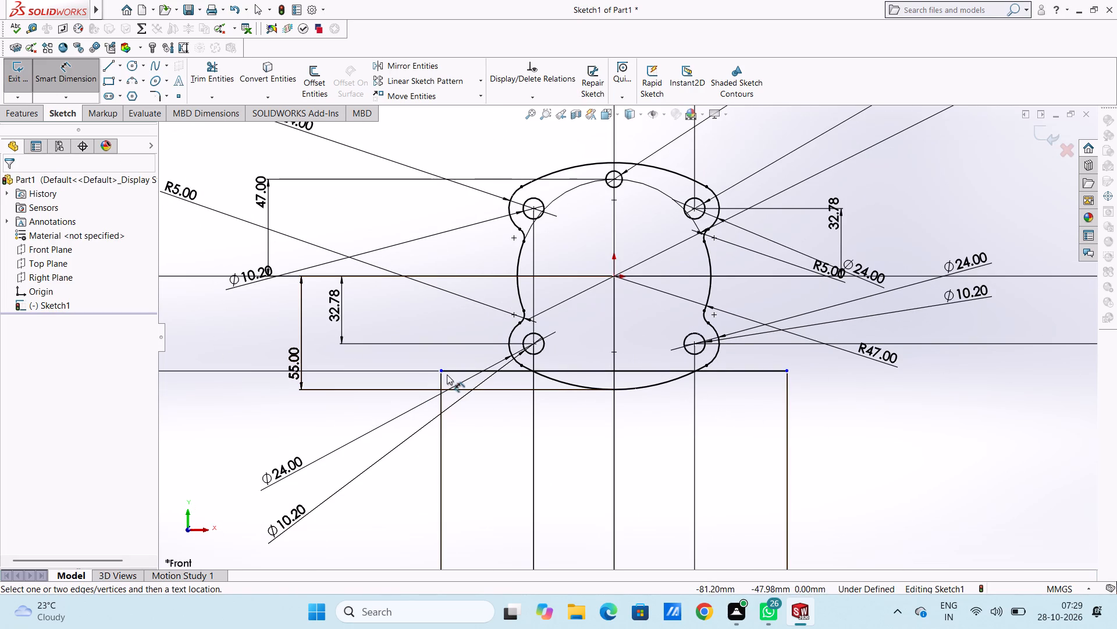
{"action": "left_click", "coordinate": [440, 372]}
{"action": "left_click", "coordinate": [611, 276]}
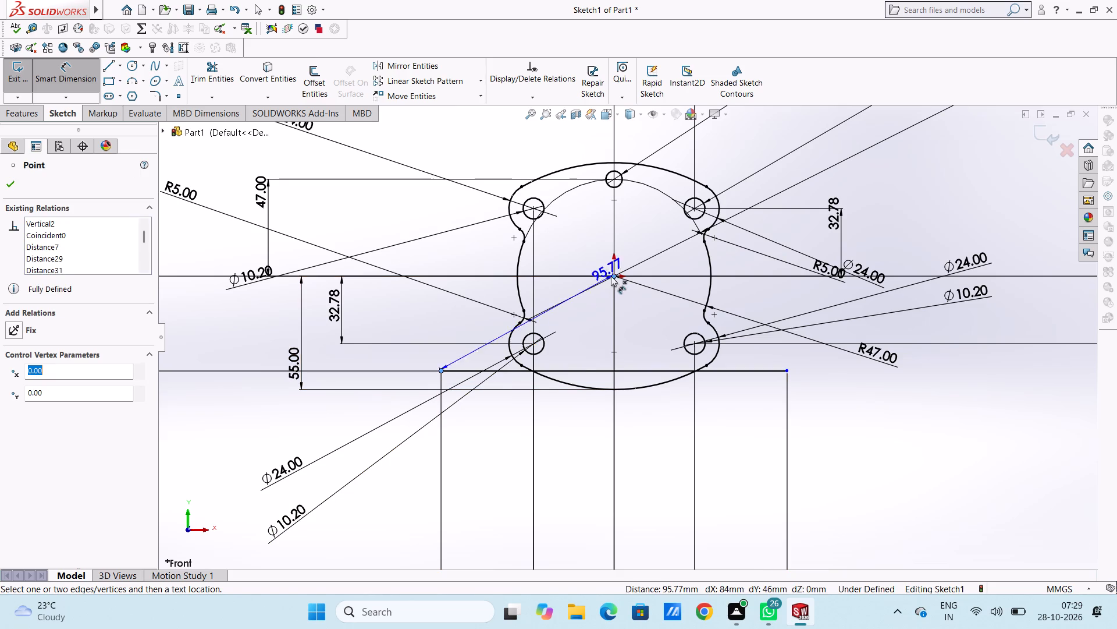
{"action": "left_click", "coordinate": [576, 497]}
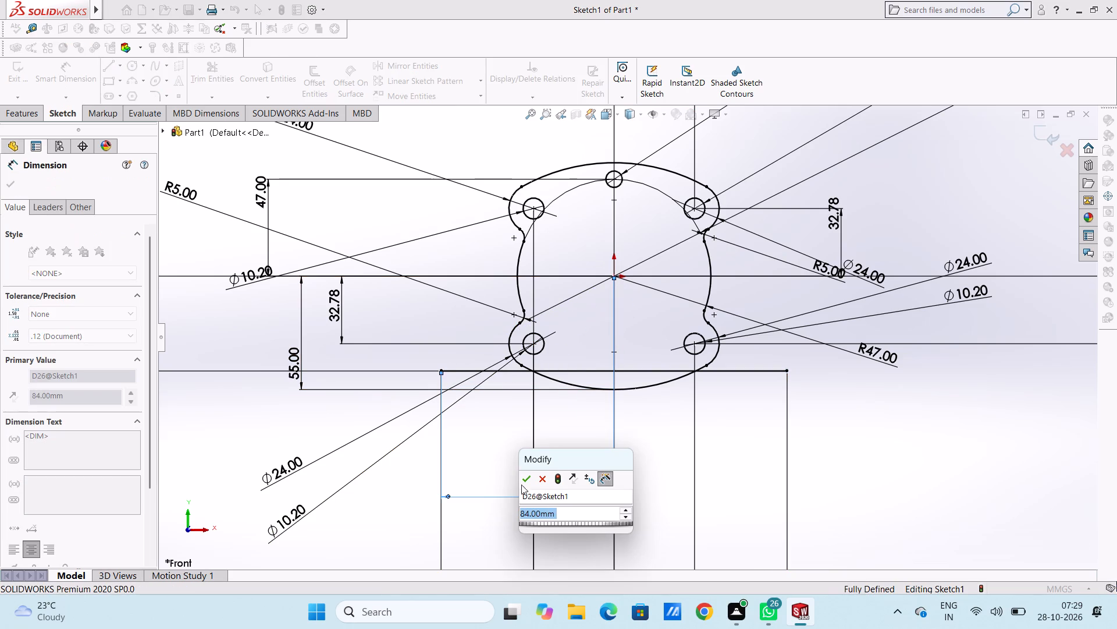
{"action": "left_click", "coordinate": [527, 475]}
{"action": "left_click", "coordinate": [501, 464]}
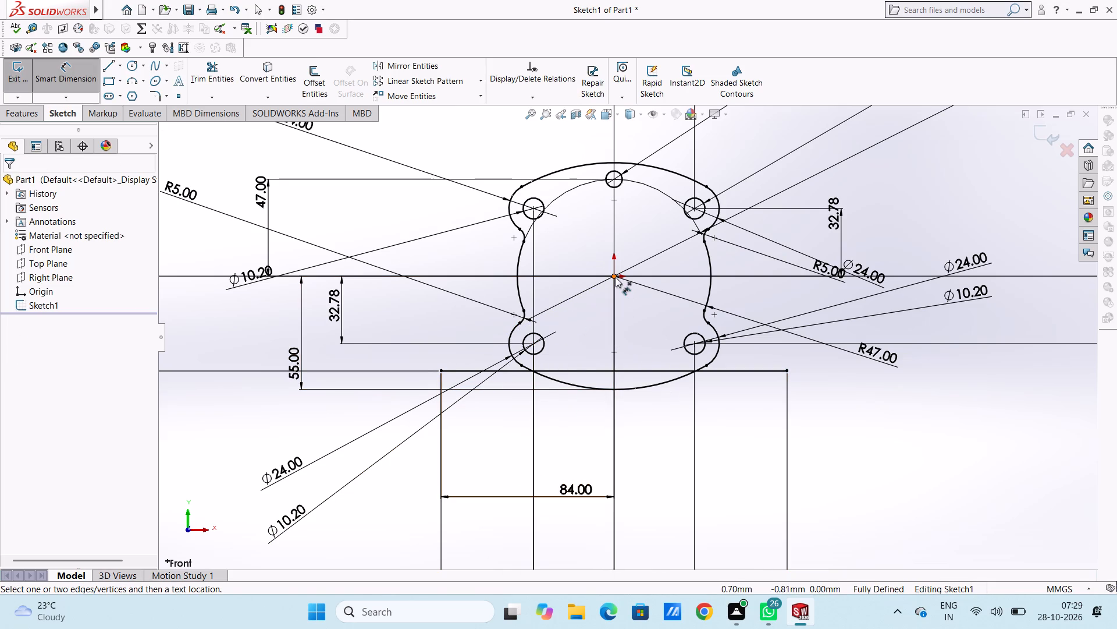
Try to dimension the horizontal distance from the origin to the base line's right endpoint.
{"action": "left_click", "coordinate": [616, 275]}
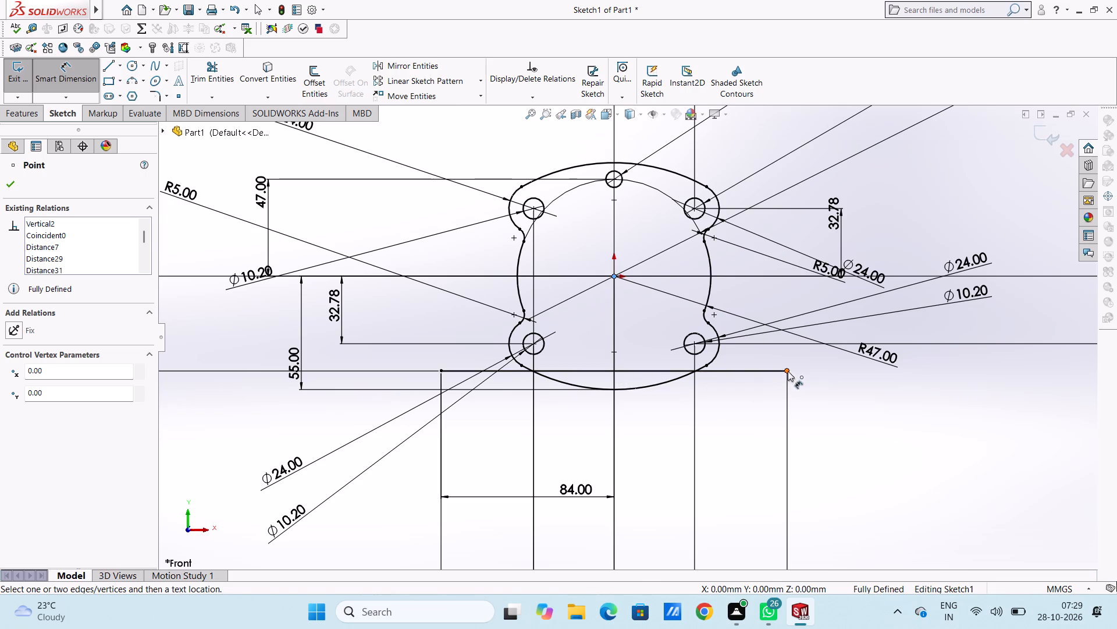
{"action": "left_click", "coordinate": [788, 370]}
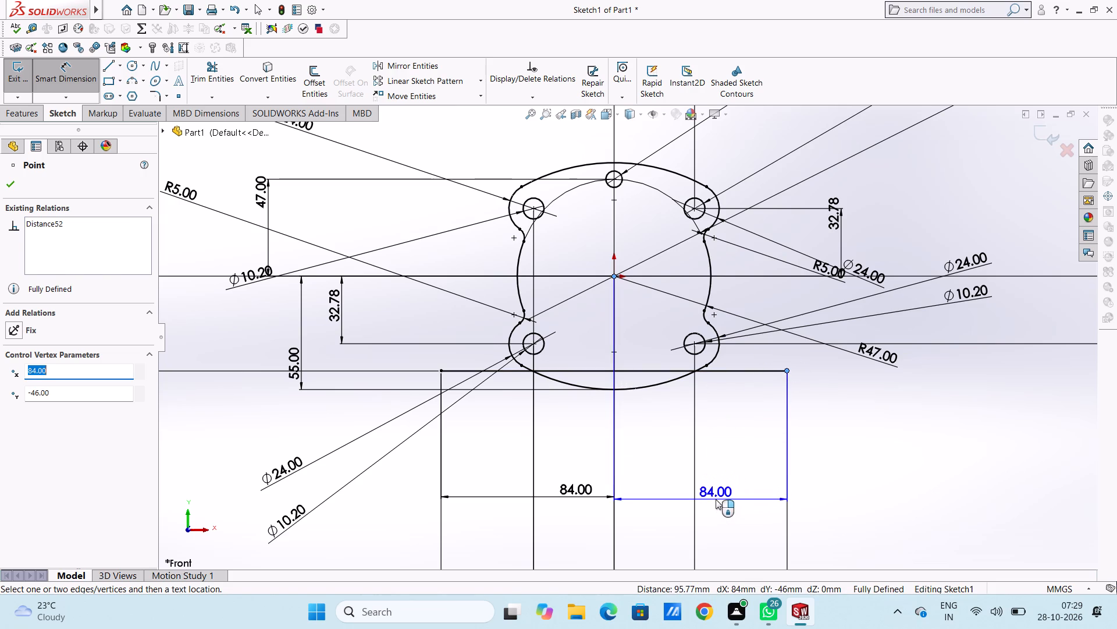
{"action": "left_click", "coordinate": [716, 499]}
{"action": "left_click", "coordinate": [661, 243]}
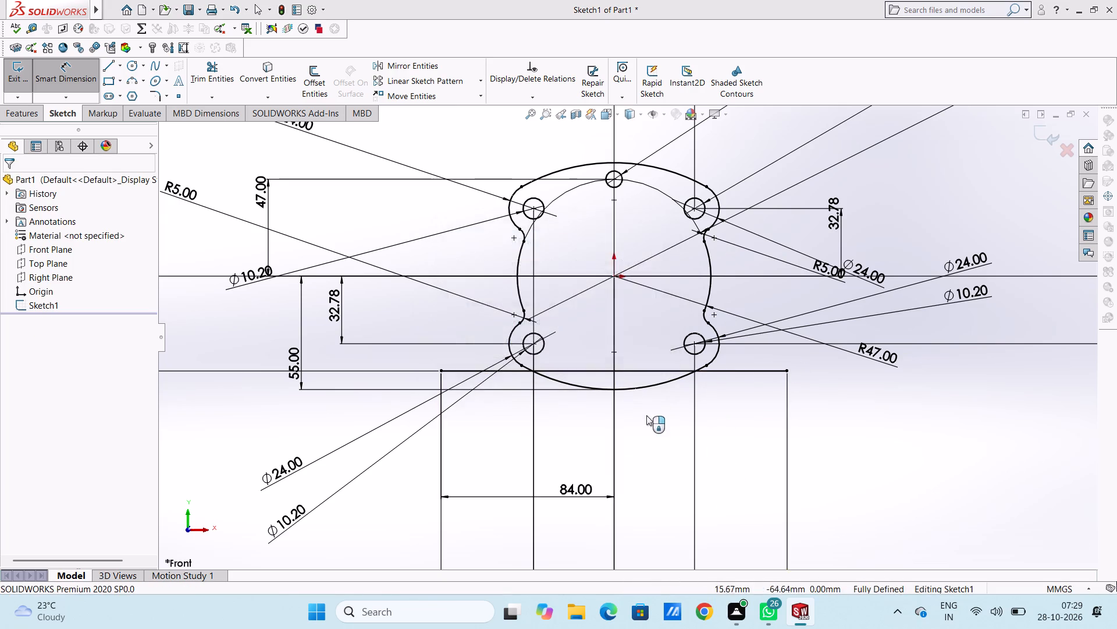
Move the 84 mm and 168 mm dimensions below the 39.07 mm hole dimensions so that they no longer overlap.
{"action": "scroll", "coordinate": [655, 440], "scroll_direction": "up", "scroll_amount": 5}
{"action": "left_click_drag", "start_coordinate": [592, 408], "coordinate": [590, 485]}
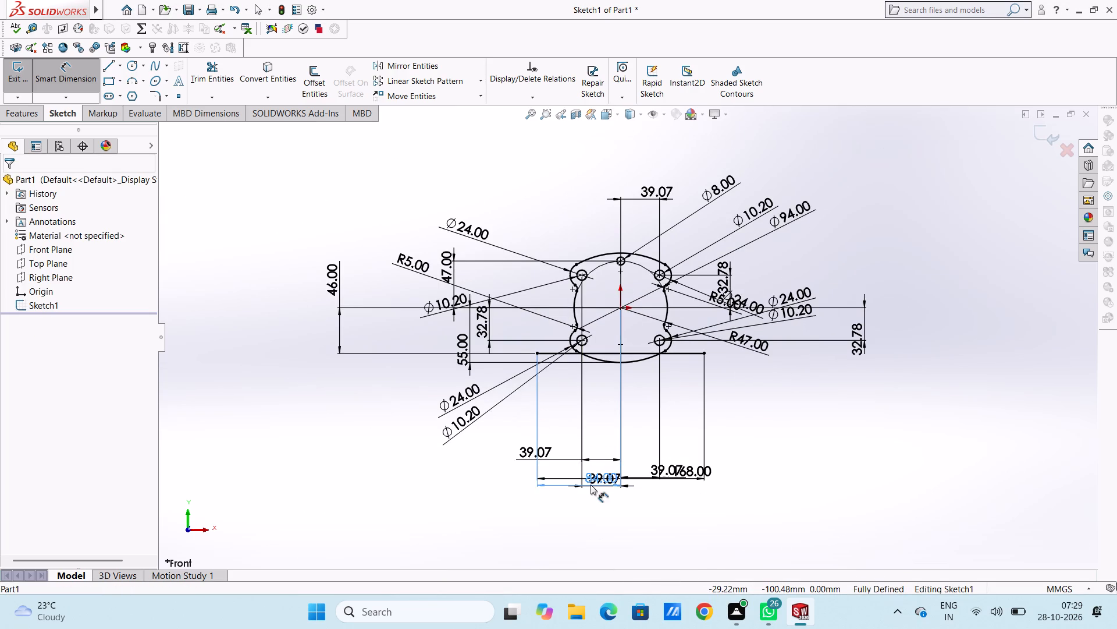
{"action": "left_click_drag", "start_coordinate": [590, 485], "coordinate": [592, 501]}
{"action": "left_click", "coordinate": [799, 427]}
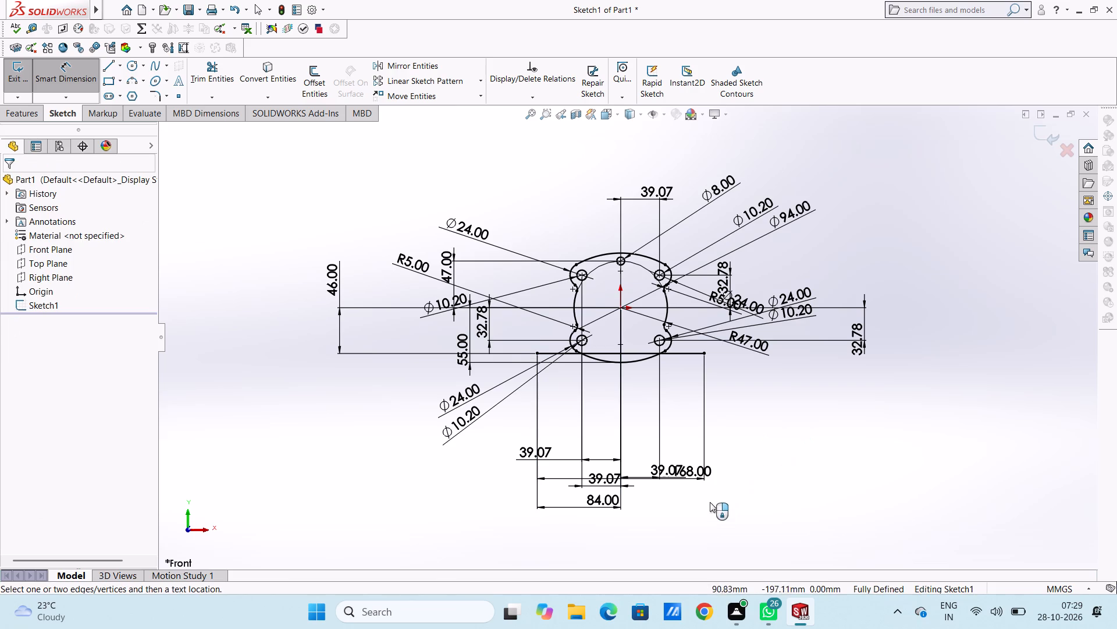
{"action": "left_click_drag", "start_coordinate": [699, 477], "coordinate": [701, 520]}
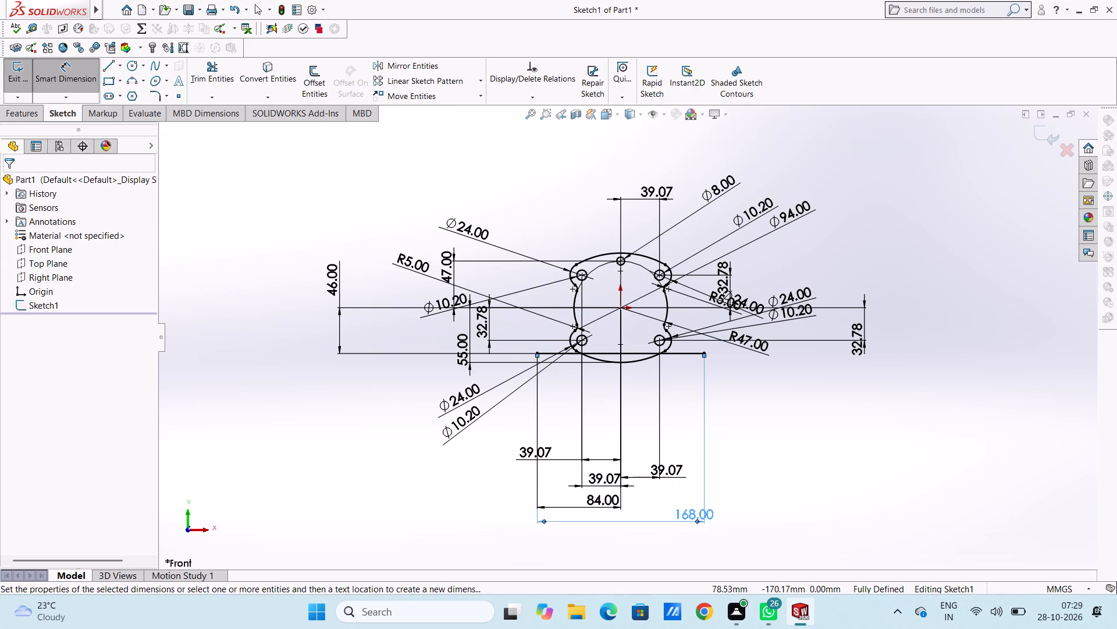
{"action": "left_click", "coordinate": [778, 471]}
Move the R47 side arc and upper-right R5 fillet dimension texts farther out to the right, clear of the other dimensions.
{"action": "scroll", "coordinate": [657, 349], "scroll_direction": "down", "scroll_amount": 3}
{"action": "scroll", "coordinate": [586, 339], "scroll_direction": "down", "scroll_amount": 1}
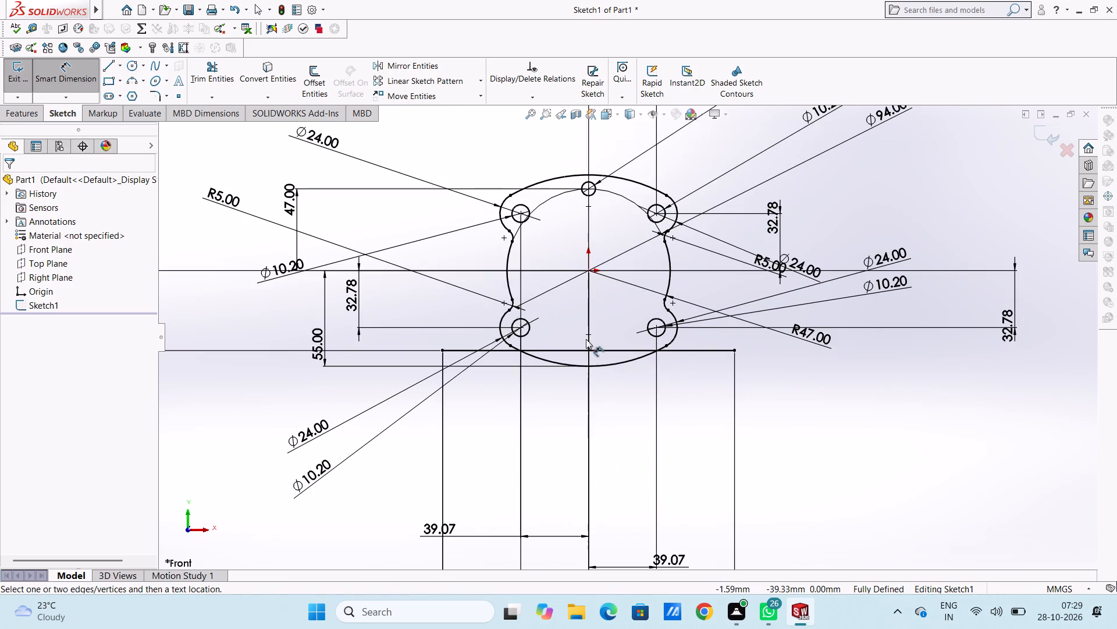
{"action": "scroll", "coordinate": [586, 339], "scroll_direction": "down", "scroll_amount": 1}
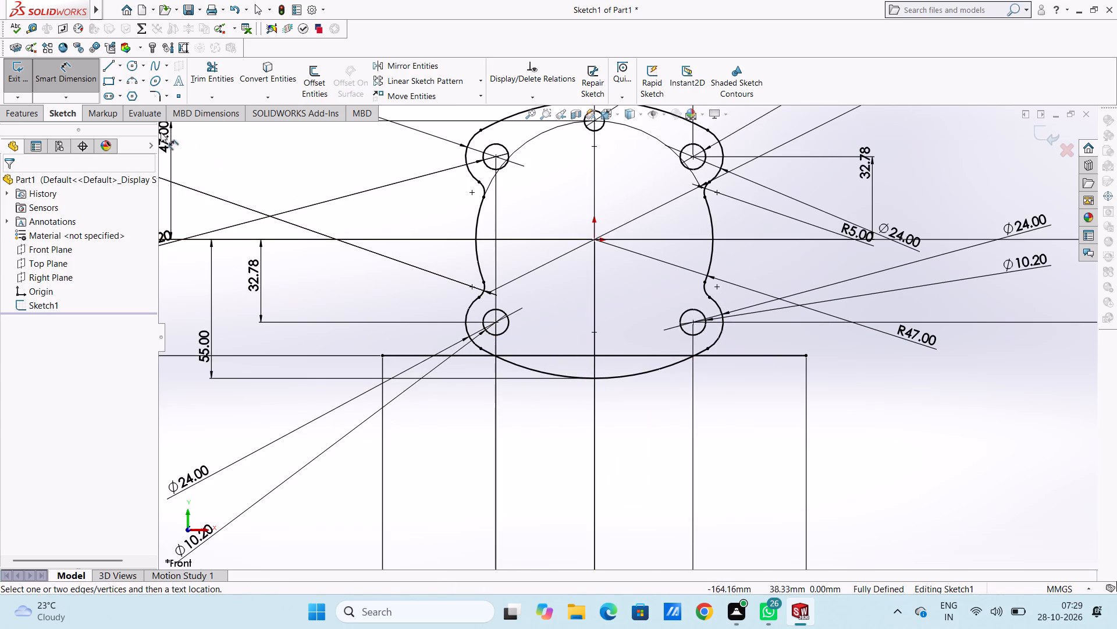
{"action": "left_click_drag", "start_coordinate": [74, 78], "coordinate": [81, 90]}
{"action": "scroll", "coordinate": [629, 285], "scroll_direction": "up", "scroll_amount": 6}
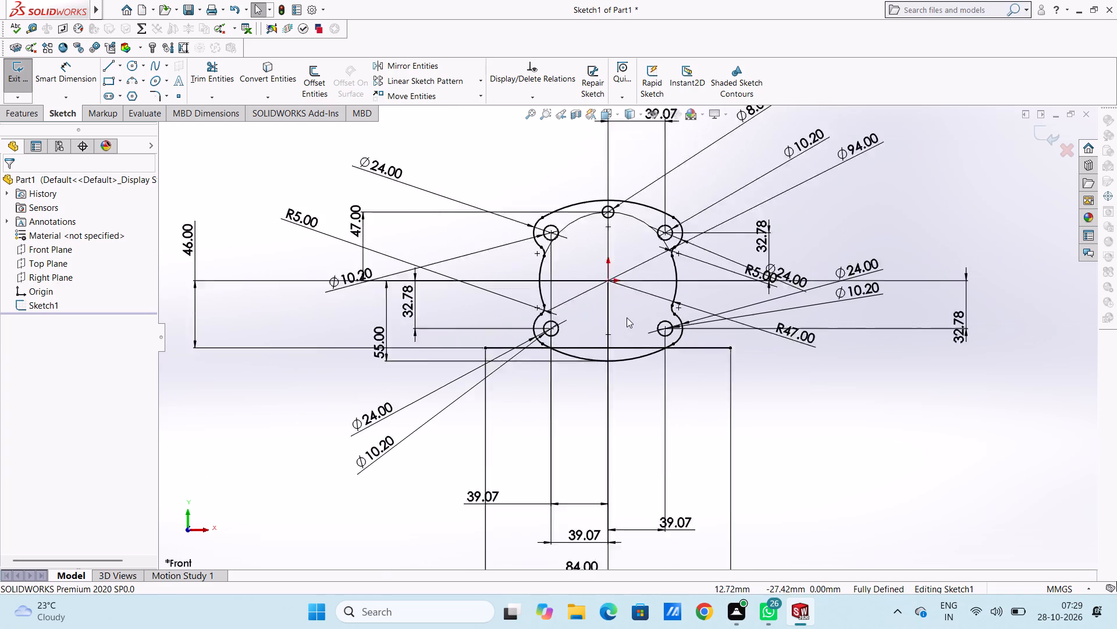
{"action": "scroll", "coordinate": [627, 317], "scroll_direction": "up", "scroll_amount": 3}
{"action": "scroll", "coordinate": [627, 340], "scroll_direction": "down", "scroll_amount": 3}
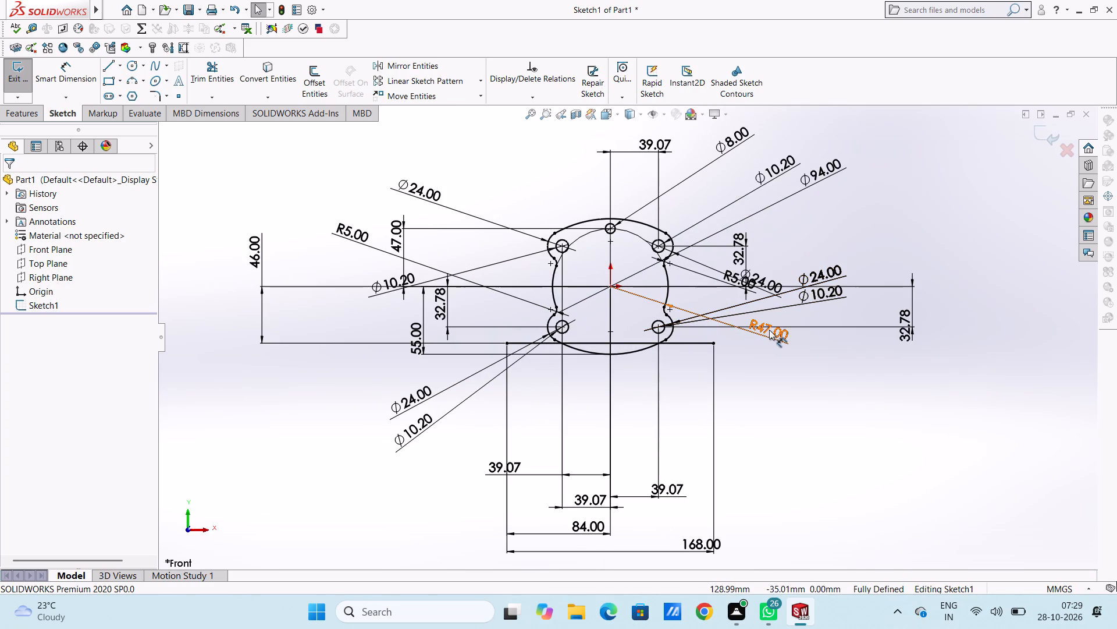
{"action": "left_click_drag", "start_coordinate": [769, 330], "coordinate": [994, 386]}
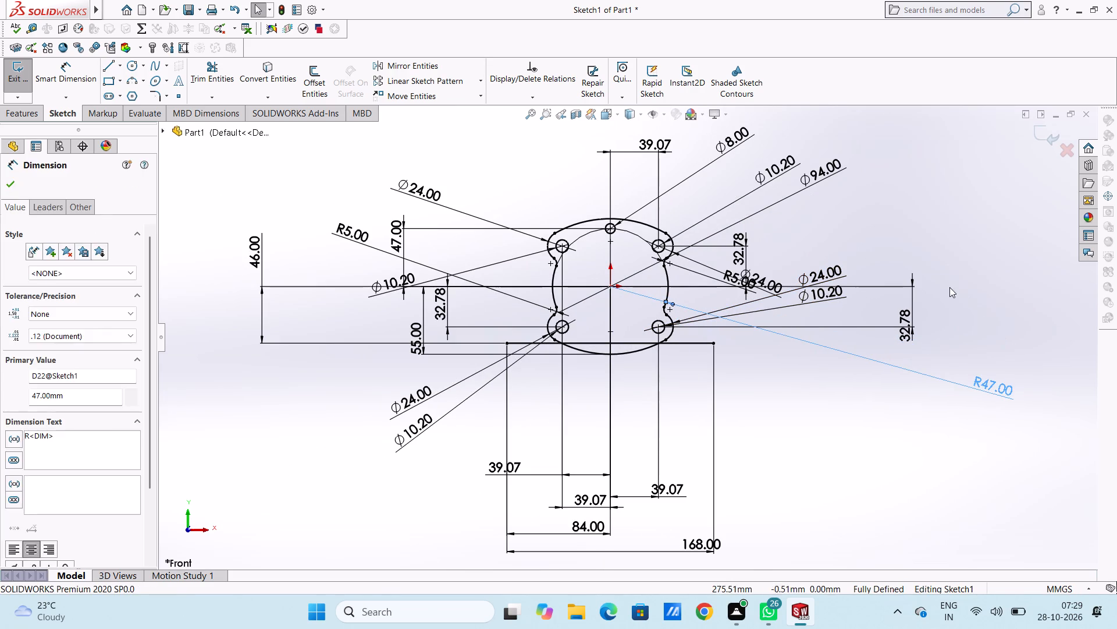
{"action": "left_click", "coordinate": [949, 287]}
{"action": "left_click_drag", "start_coordinate": [724, 279], "coordinate": [844, 259]}
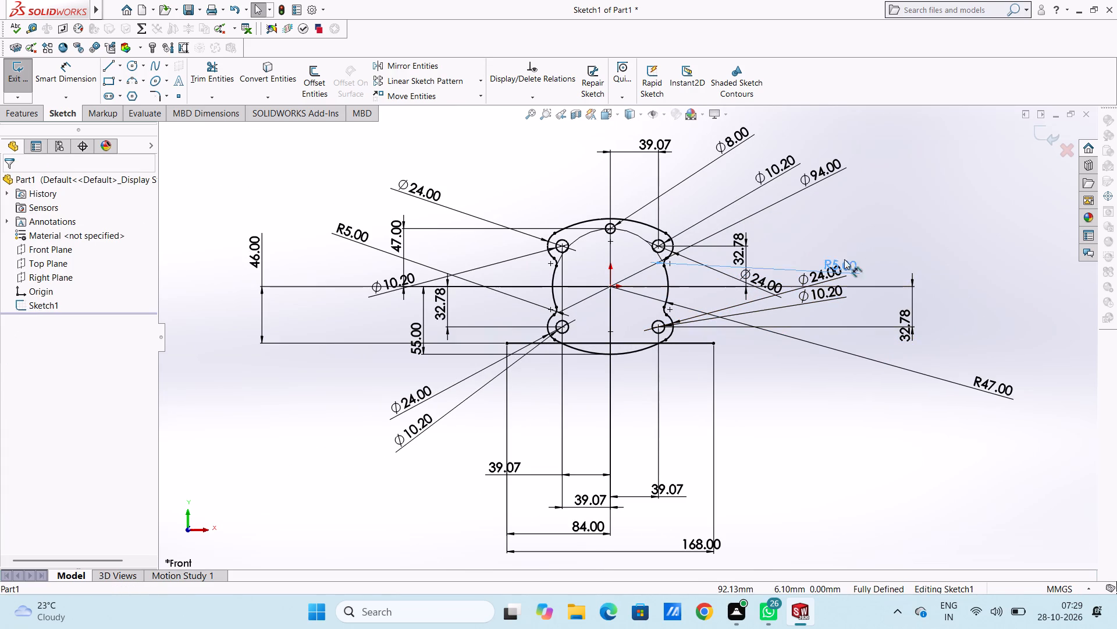
{"action": "left_click_drag", "start_coordinate": [844, 259], "coordinate": [876, 250]}
{"action": "left_click", "coordinate": [971, 250]}
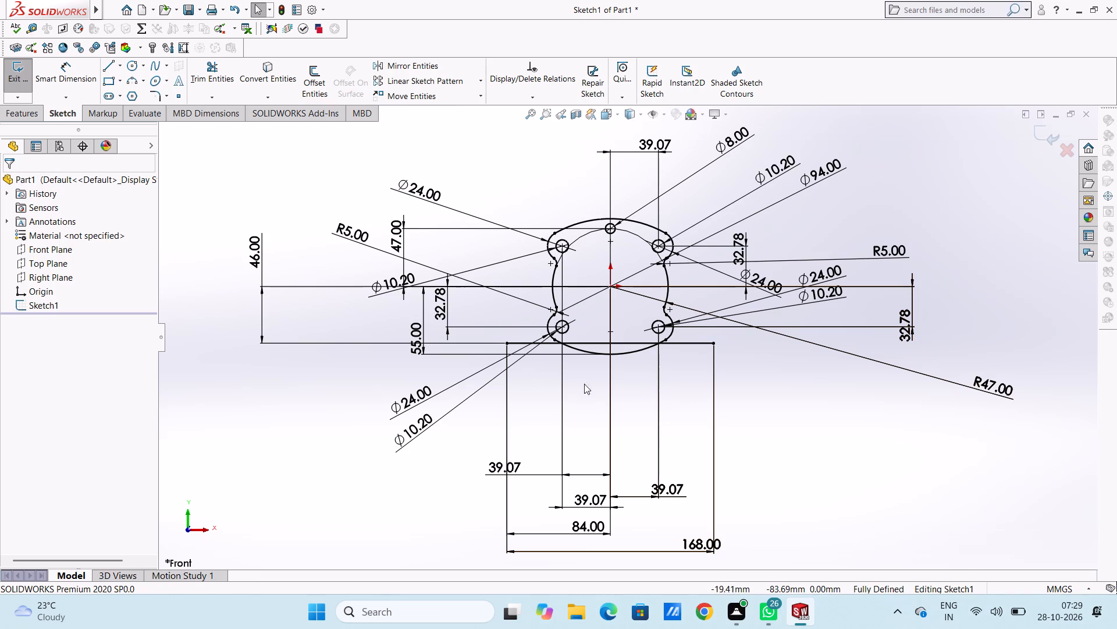
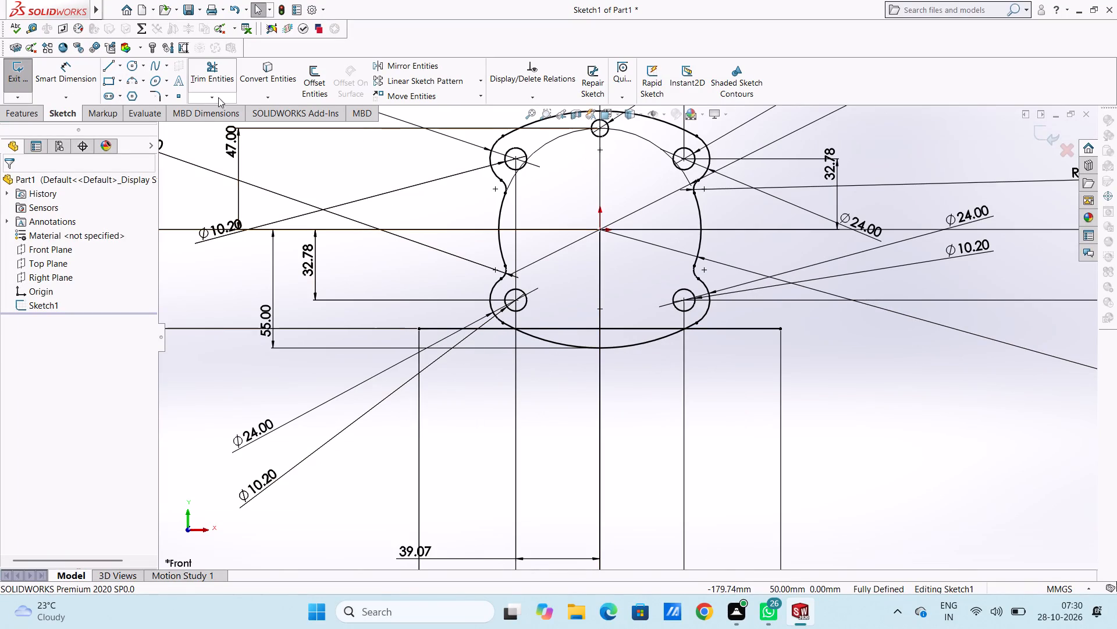
Offset the 168 mm base line upward by 18 mm using the reversed direction.
{"action": "left_click", "coordinate": [318, 83]}
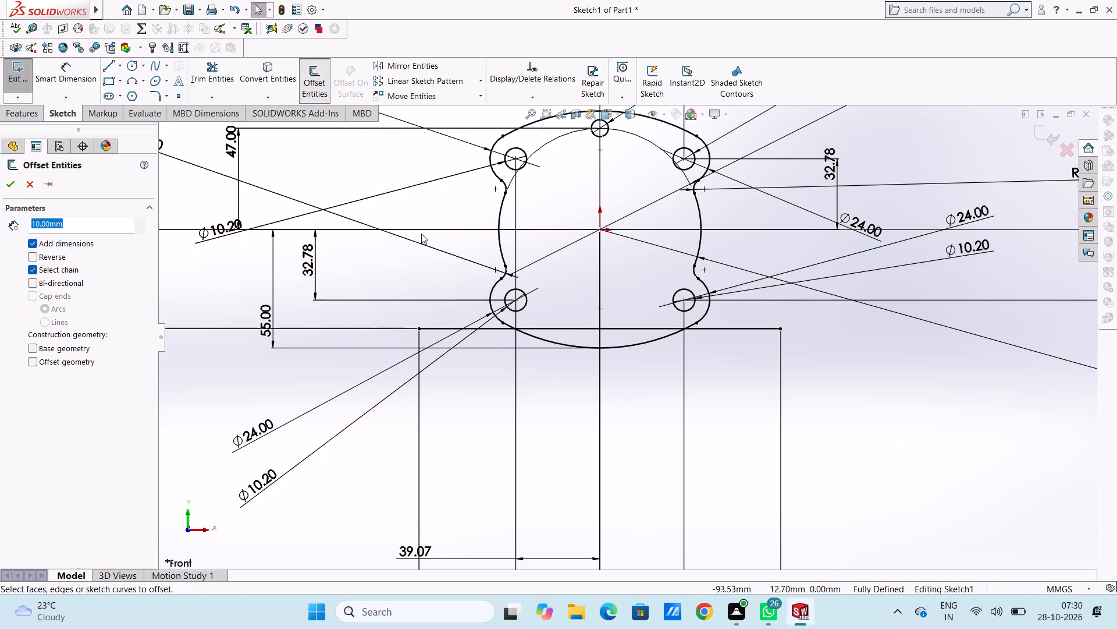
{"action": "type", "text": "18"}
{"action": "key", "text": "Return"}
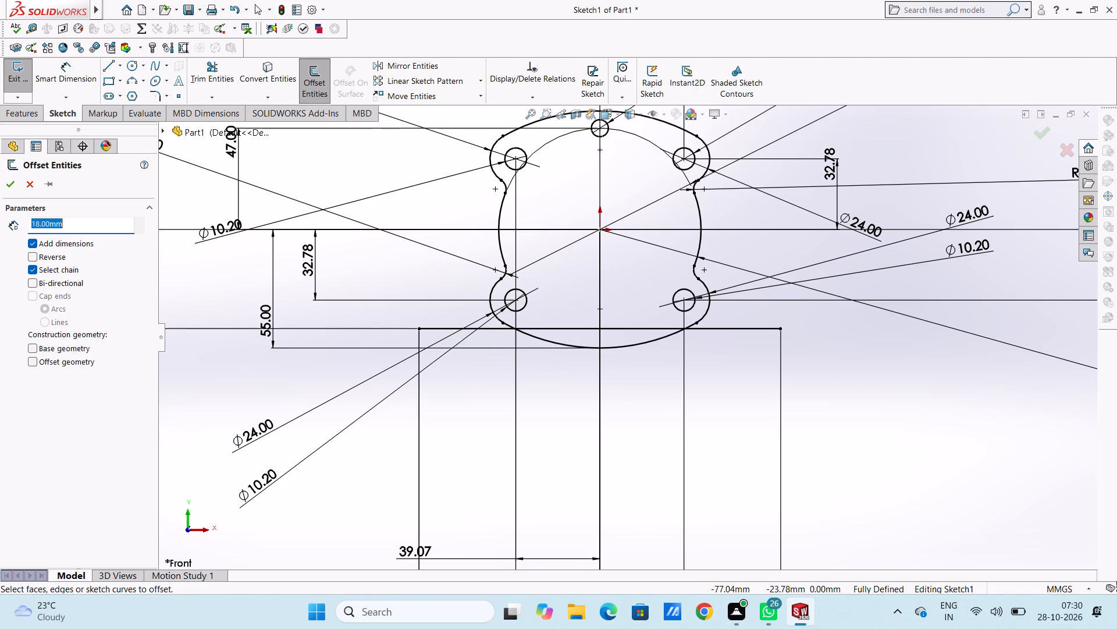
{"action": "left_click", "coordinate": [562, 330]}
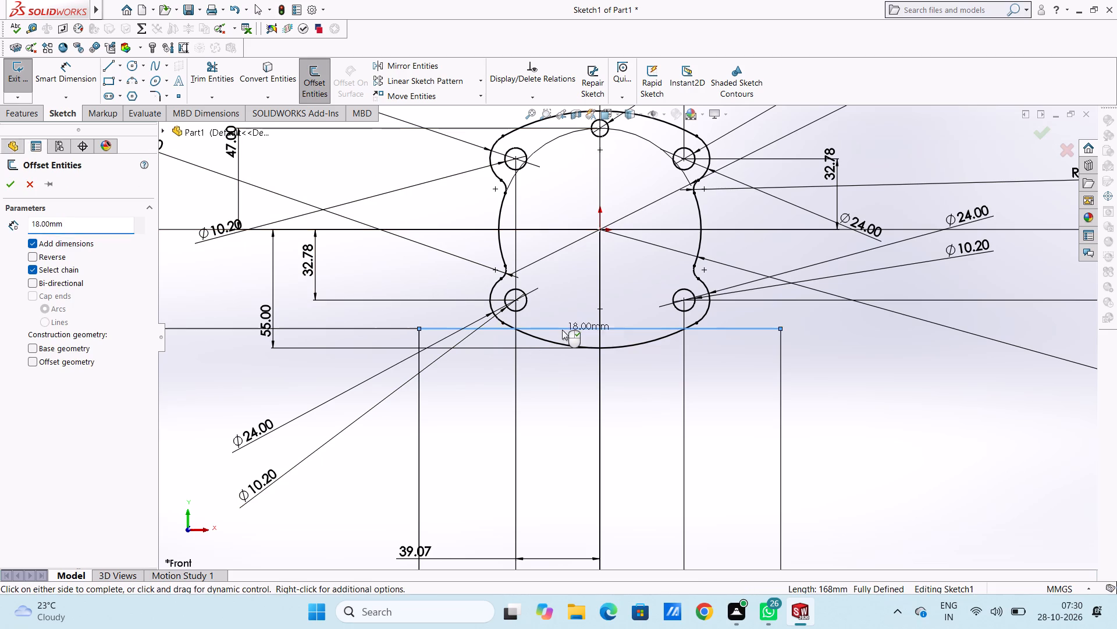
{"action": "left_click", "coordinate": [29, 257]}
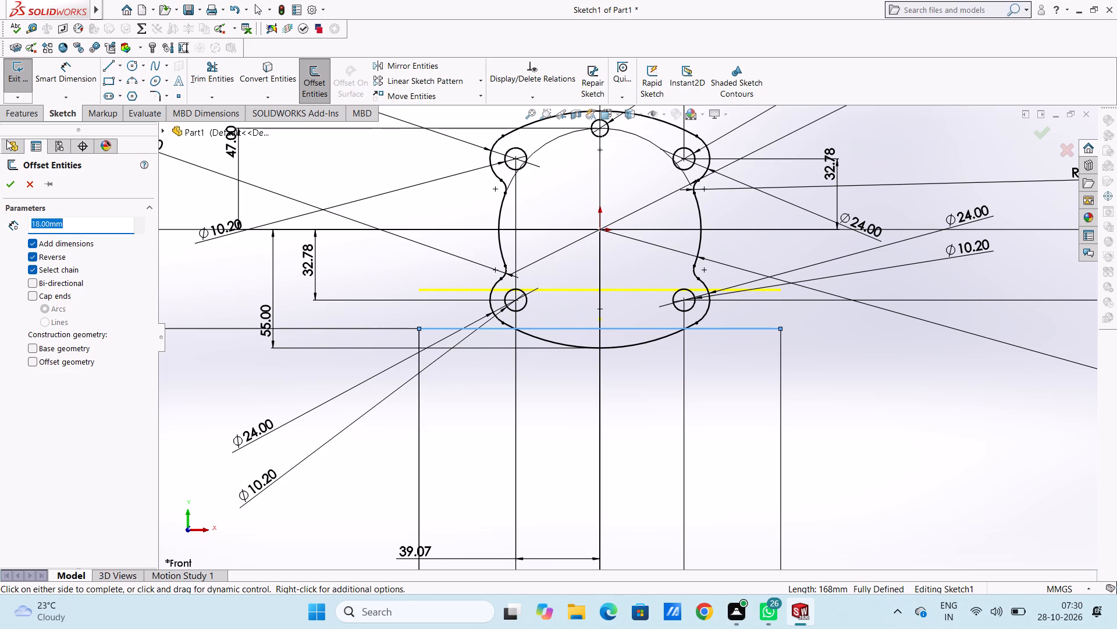
{"action": "left_click", "coordinate": [6, 184]}
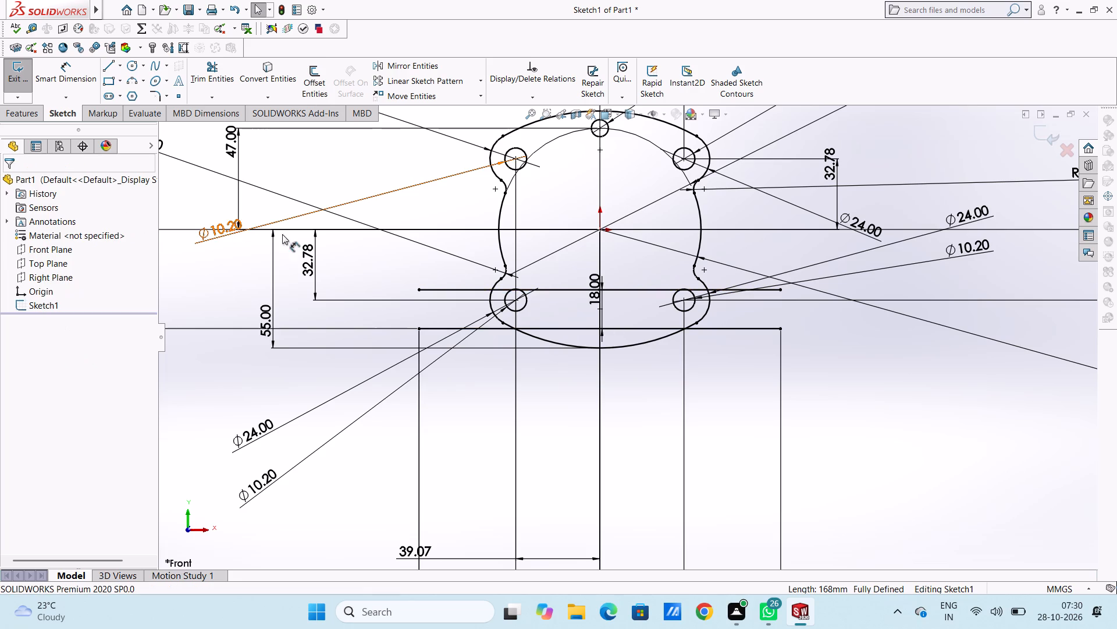
Draw vertical lines joining the left and right endpoints of the base line and its offset to close the rectangle.
{"action": "scroll", "coordinate": [547, 284], "scroll_direction": "up", "scroll_amount": 5}
{"action": "scroll", "coordinate": [626, 370], "scroll_direction": "down", "scroll_amount": 1}
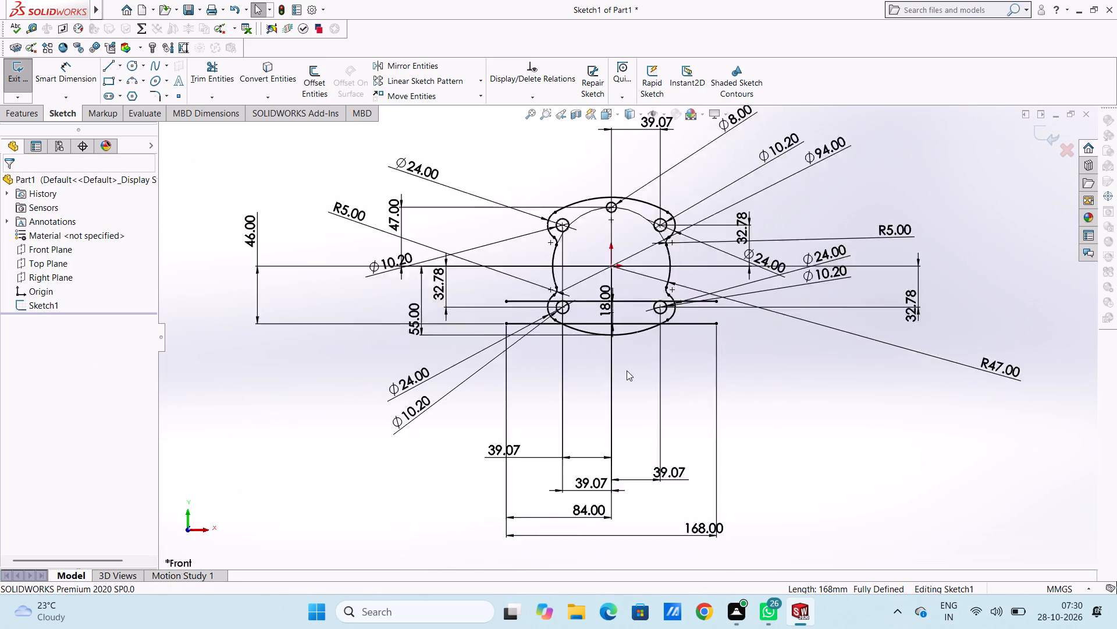
{"action": "scroll", "coordinate": [627, 370], "scroll_direction": "down", "scroll_amount": 3}
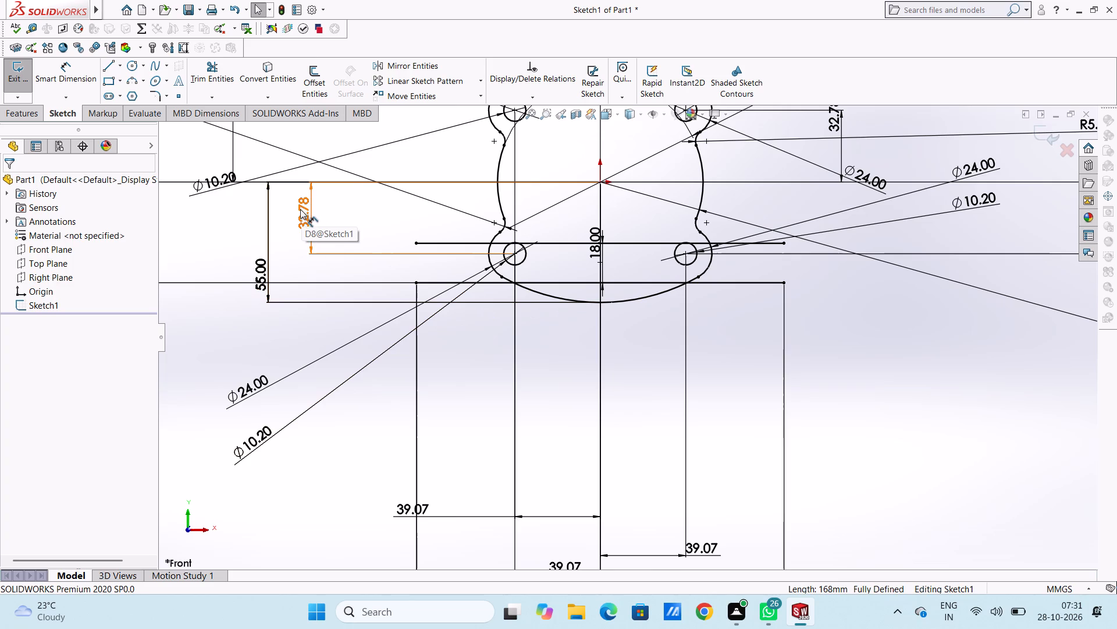
{"action": "left_click", "coordinate": [112, 70]}
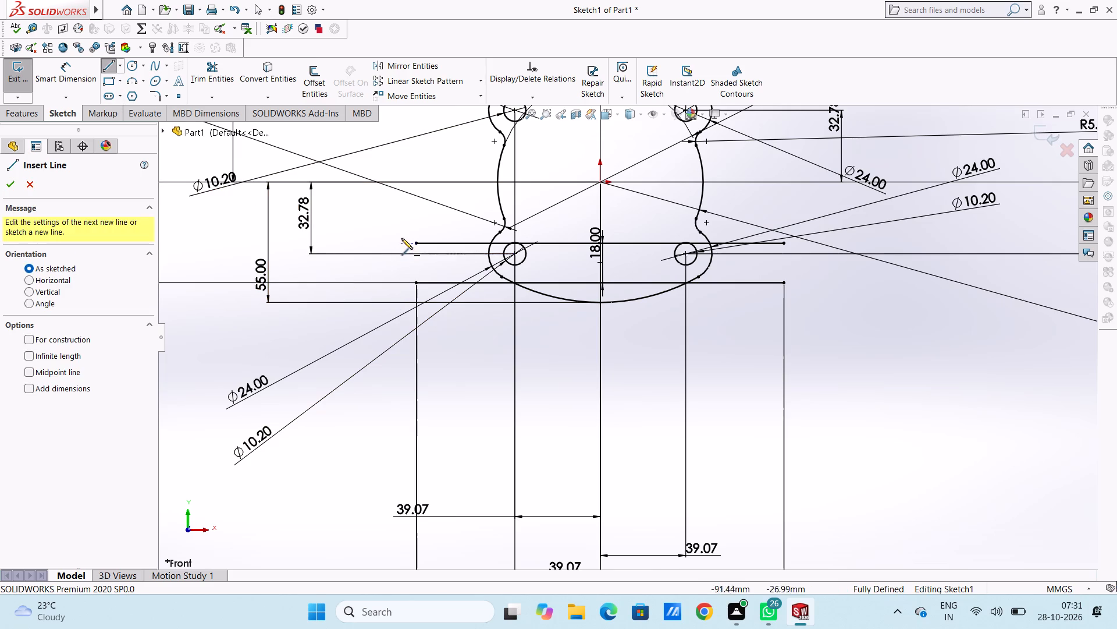
{"action": "left_click", "coordinate": [414, 243]}
{"action": "left_click", "coordinate": [414, 282]}
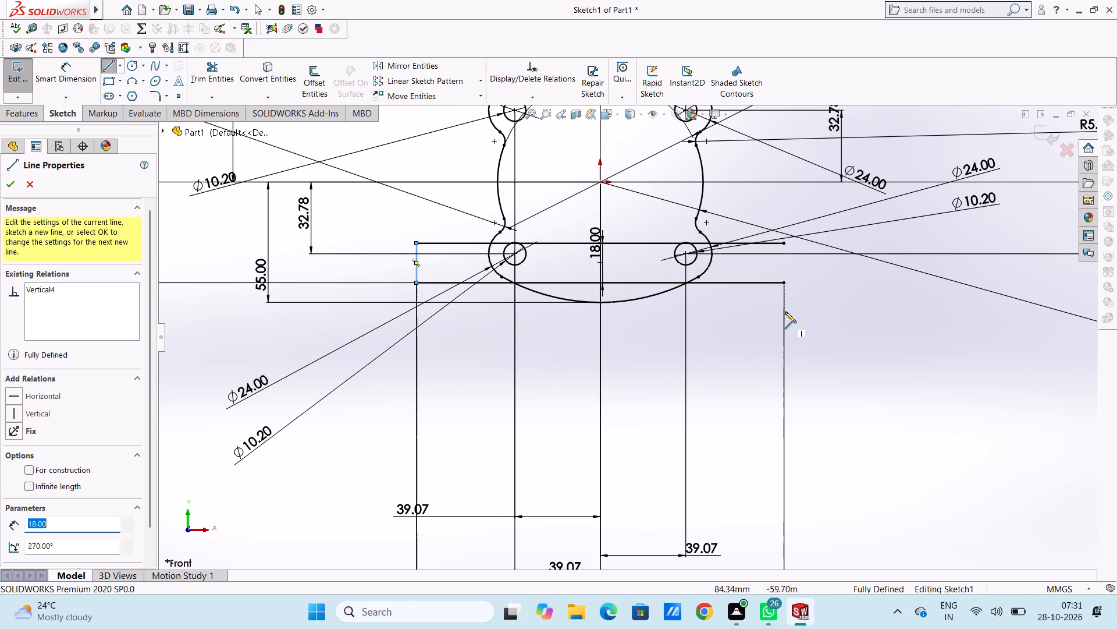
{"action": "left_click", "coordinate": [785, 243]}
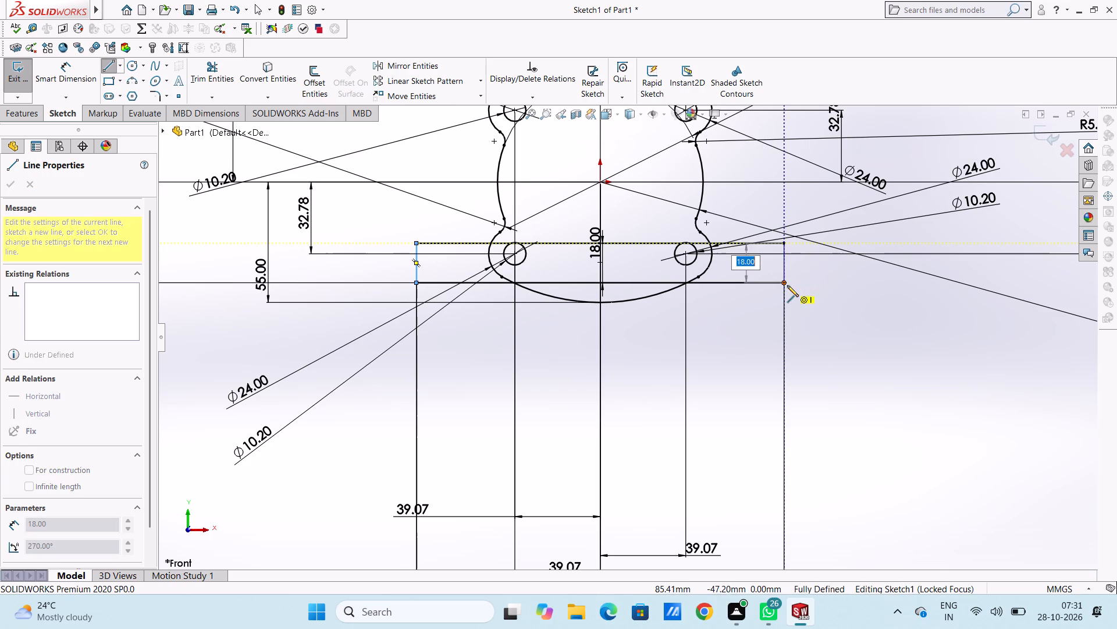
{"action": "left_click", "coordinate": [787, 285]}
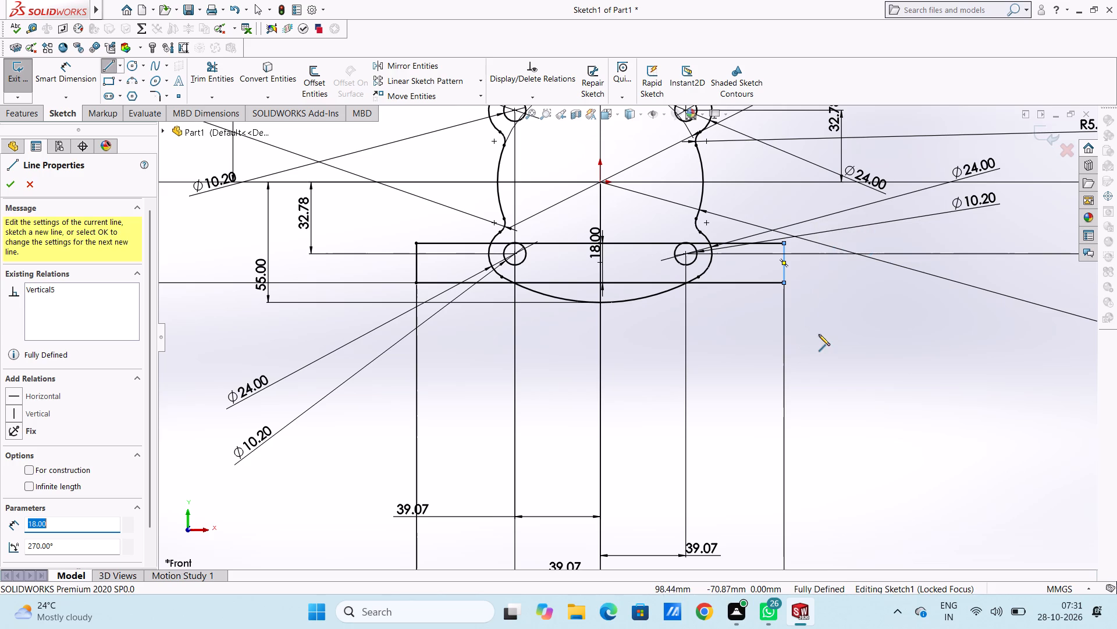
End the Line command without adding any further segments.
{"action": "scroll", "coordinate": [819, 333], "scroll_direction": "up", "scroll_amount": 4}
{"action": "left_click", "coordinate": [8, 185]}
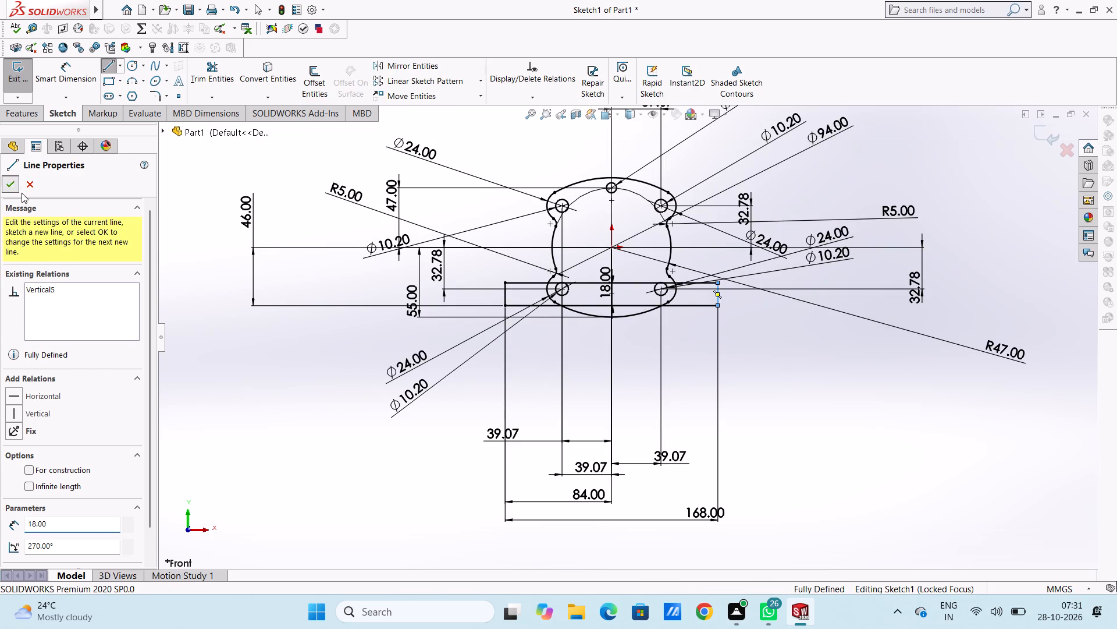
{"action": "left_click", "coordinate": [318, 386]}
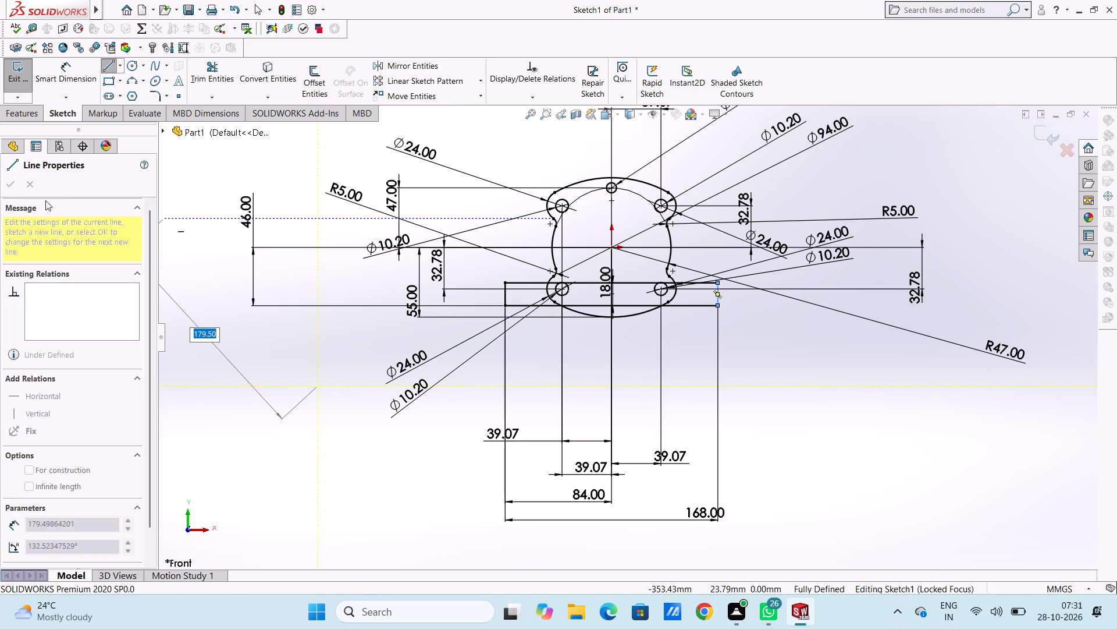
{"action": "right_click", "coordinate": [248, 345]}
{"action": "left_click", "coordinate": [258, 356]}
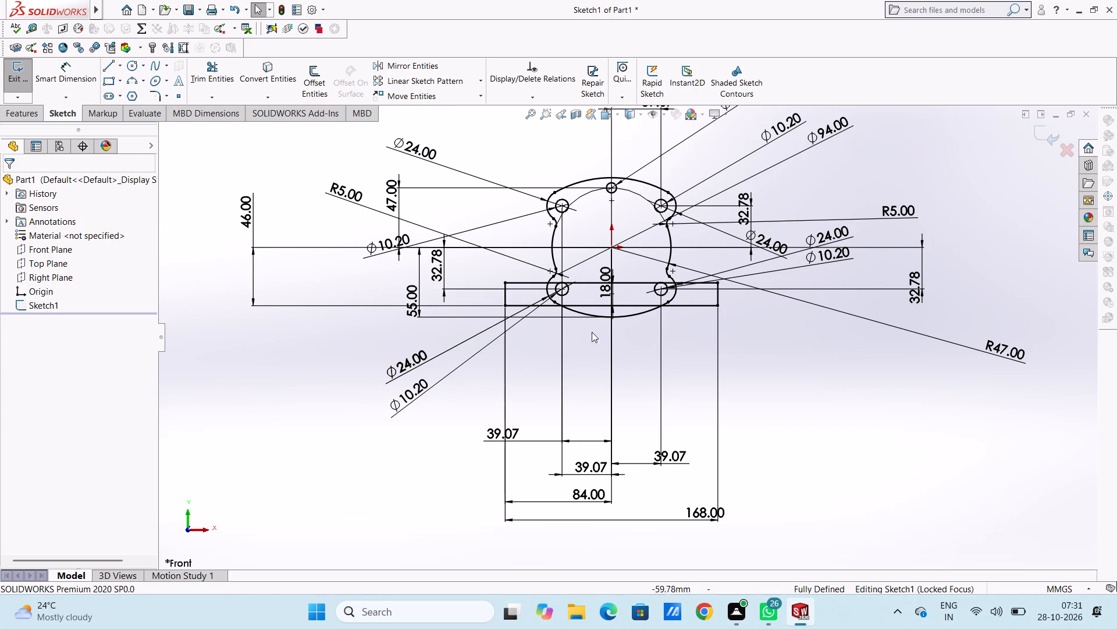
Trim away the outline's bottom arc and the lower lobe arcs on both sides up to the base rectangle's upper line.
{"action": "scroll", "coordinate": [673, 253], "scroll_direction": "down", "scroll_amount": 5}
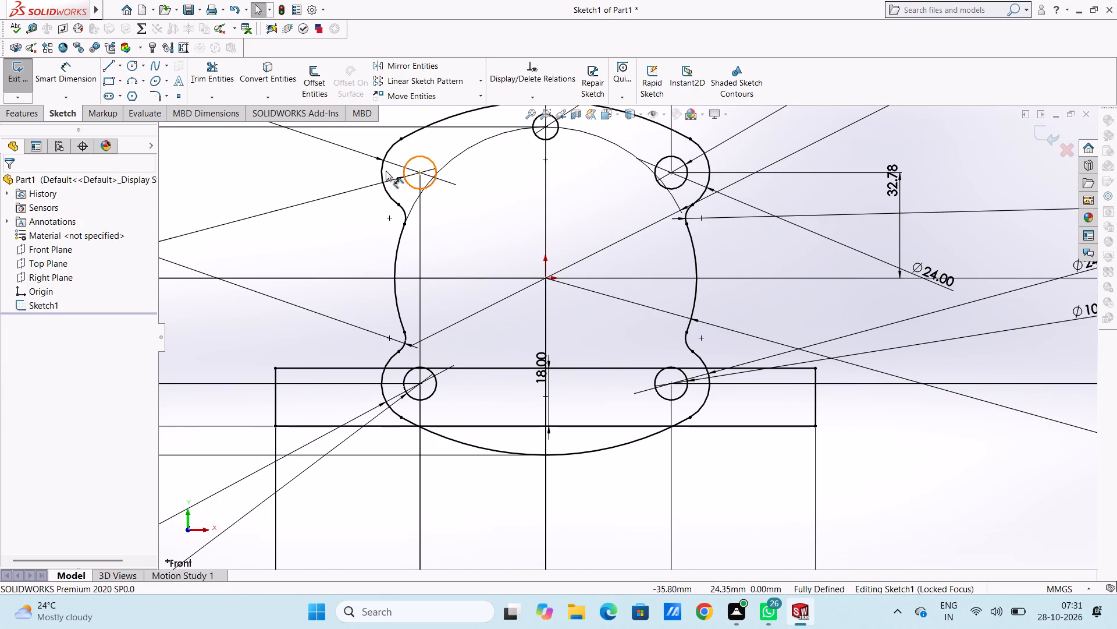
{"action": "left_click", "coordinate": [216, 70]}
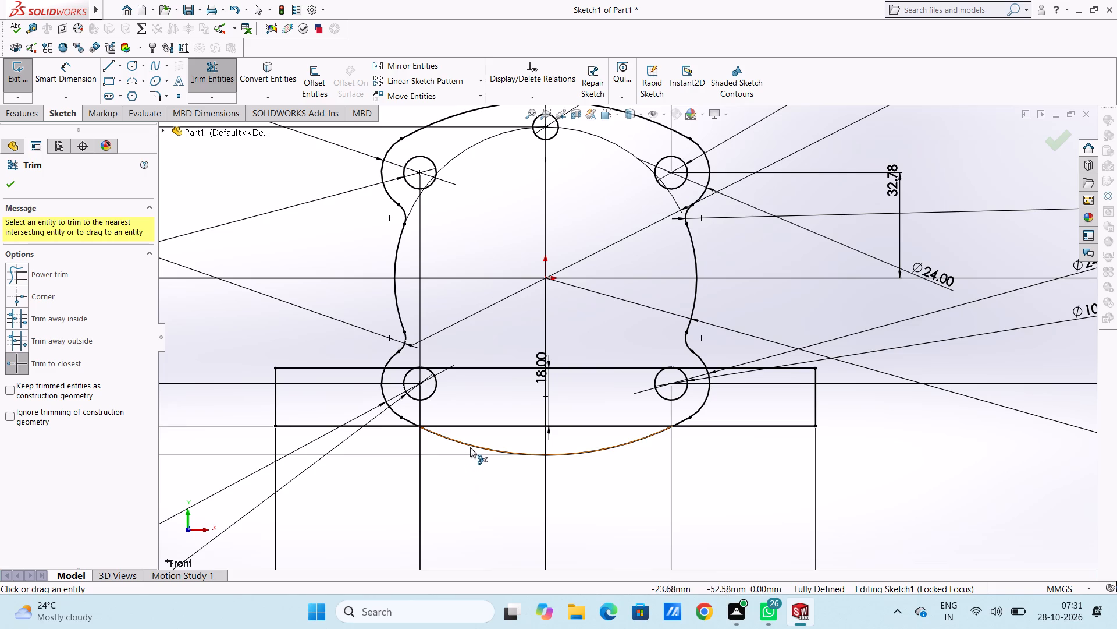
{"action": "left_click", "coordinate": [470, 446]}
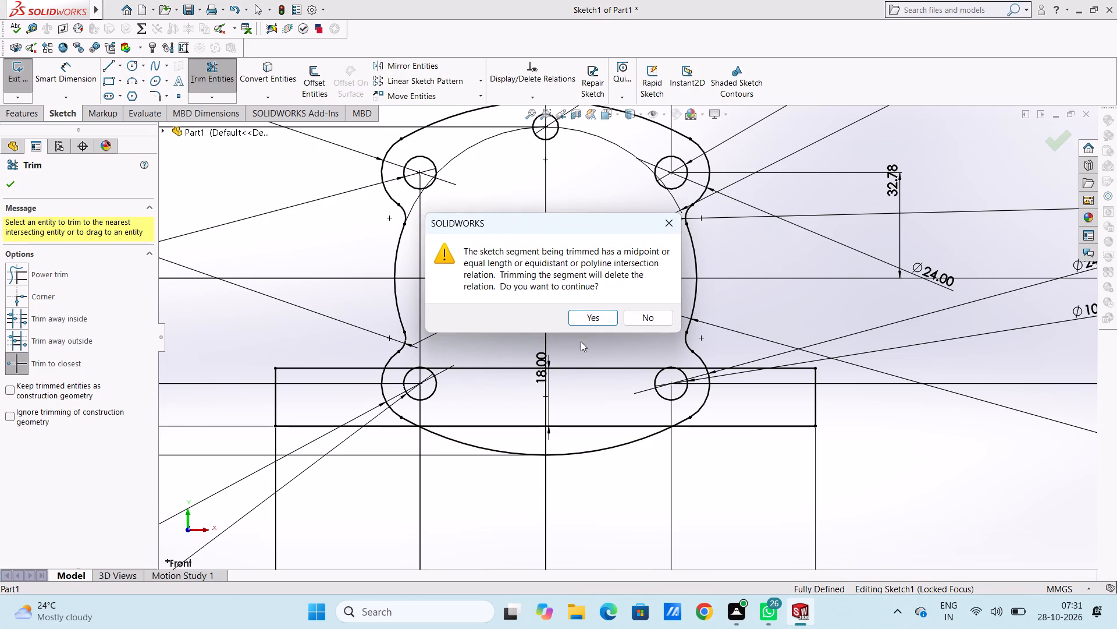
{"action": "left_click", "coordinate": [595, 317]}
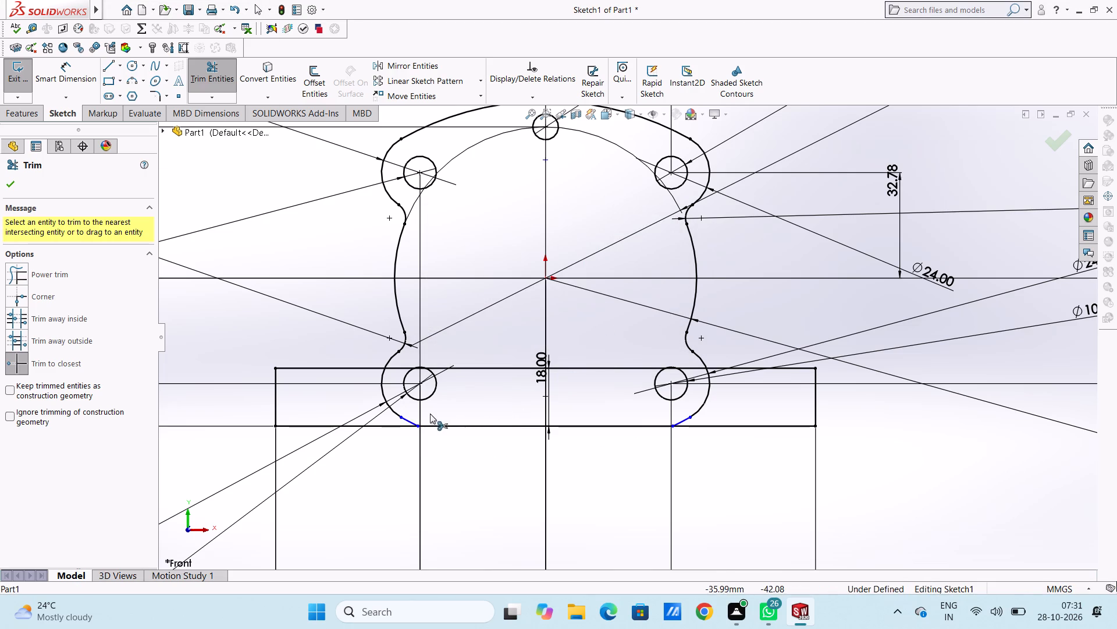
{"action": "left_click", "coordinate": [403, 419]}
{"action": "left_click", "coordinate": [404, 419]}
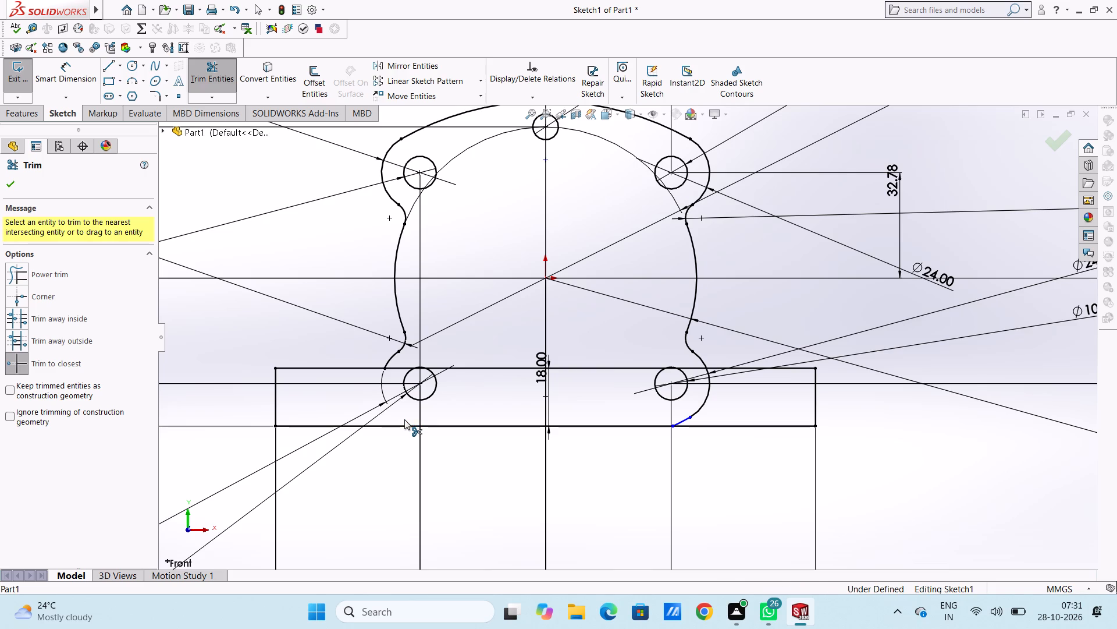
{"action": "left_click", "coordinate": [688, 420]}
{"action": "left_click", "coordinate": [688, 420]}
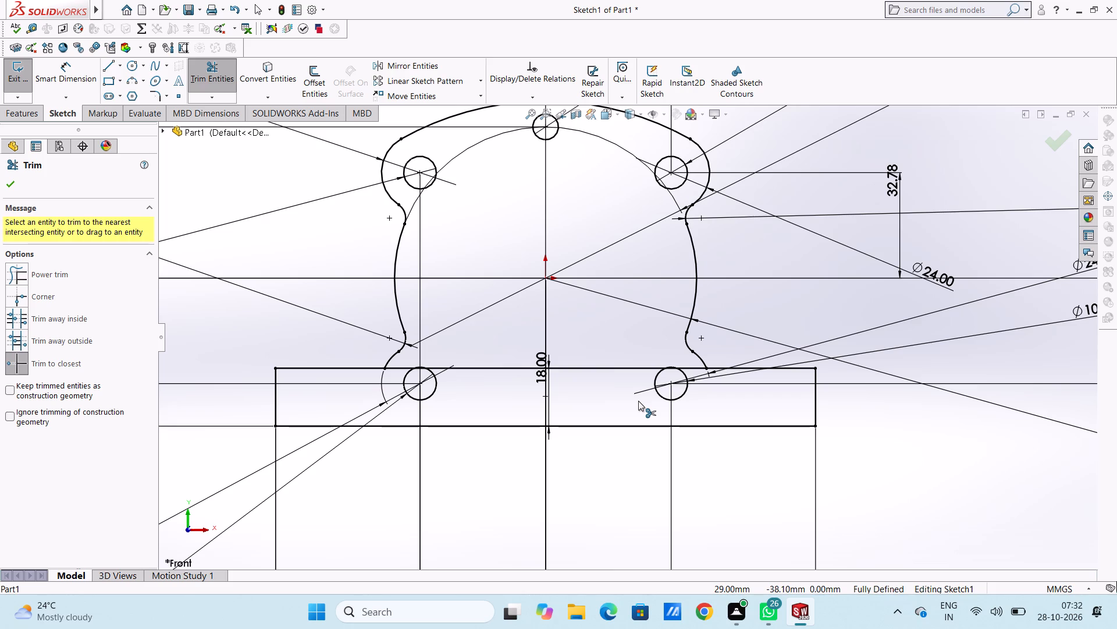
Trim the base rectangle's upper line between the two lobes, including the short pieces inside both lower 10.20 mm holes.
{"action": "left_click", "coordinate": [613, 366]}
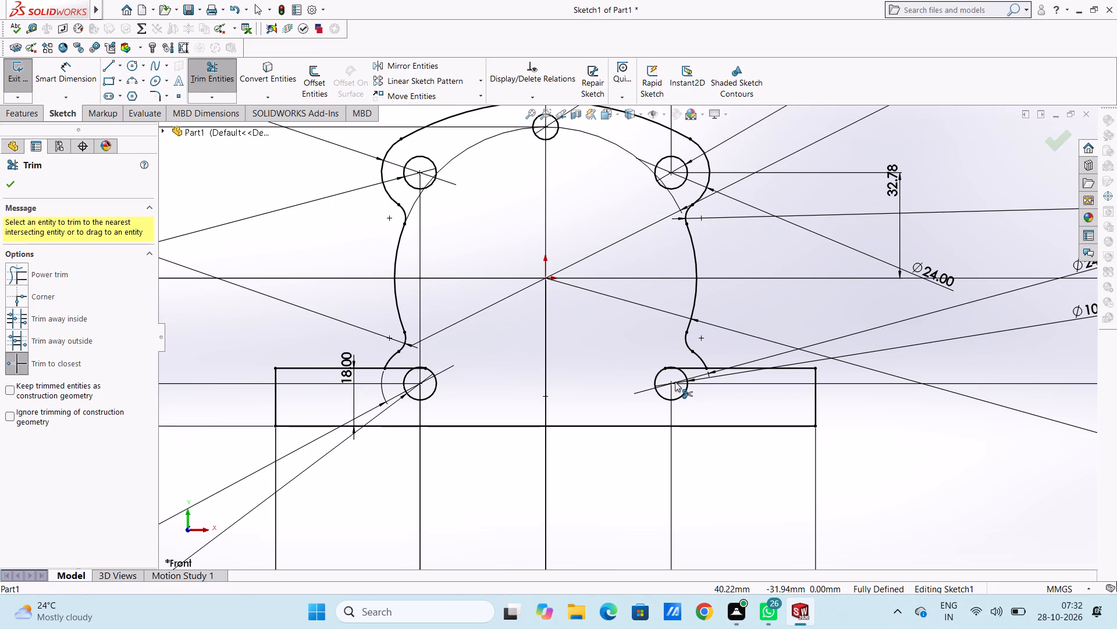
{"action": "scroll", "coordinate": [675, 384], "scroll_direction": "down", "scroll_amount": 9}
{"action": "left_click", "coordinate": [659, 347]}
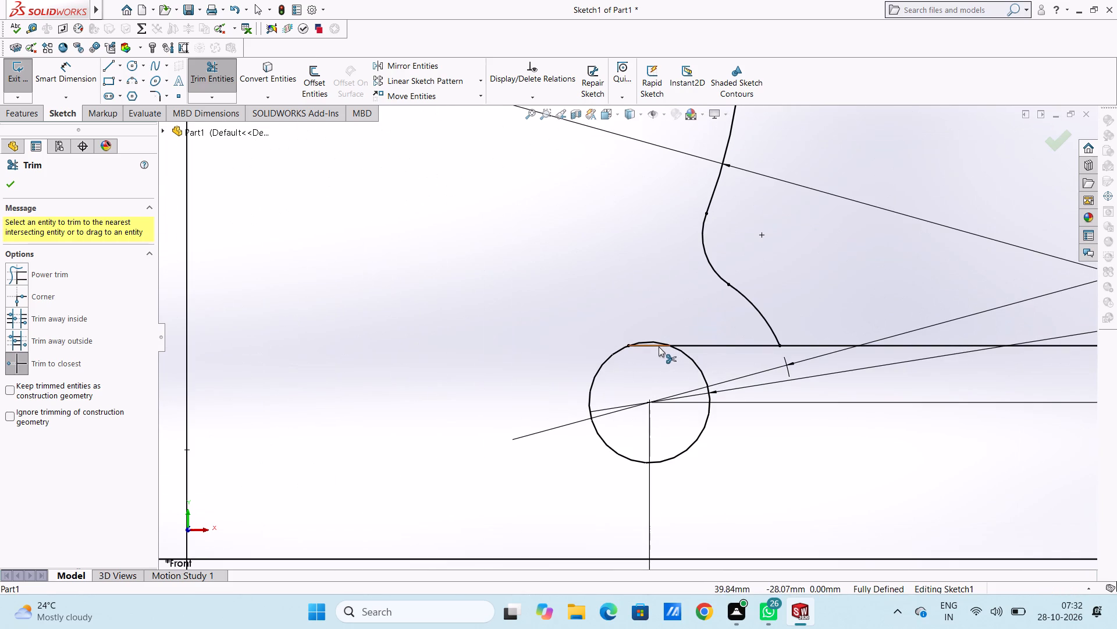
{"action": "left_click", "coordinate": [710, 348]}
{"action": "scroll", "coordinate": [614, 303], "scroll_direction": "up", "scroll_amount": 5}
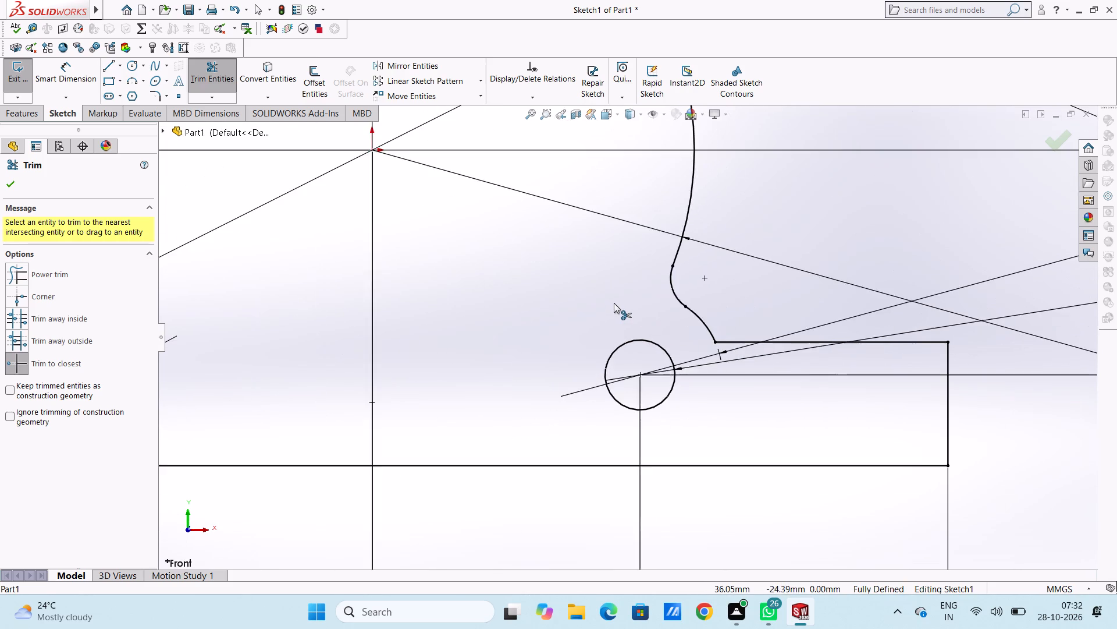
{"action": "scroll", "coordinate": [497, 311], "scroll_direction": "up", "scroll_amount": 6}
{"action": "scroll", "coordinate": [394, 366], "scroll_direction": "up", "scroll_amount": 4}
{"action": "scroll", "coordinate": [372, 366], "scroll_direction": "down", "scroll_amount": 5}
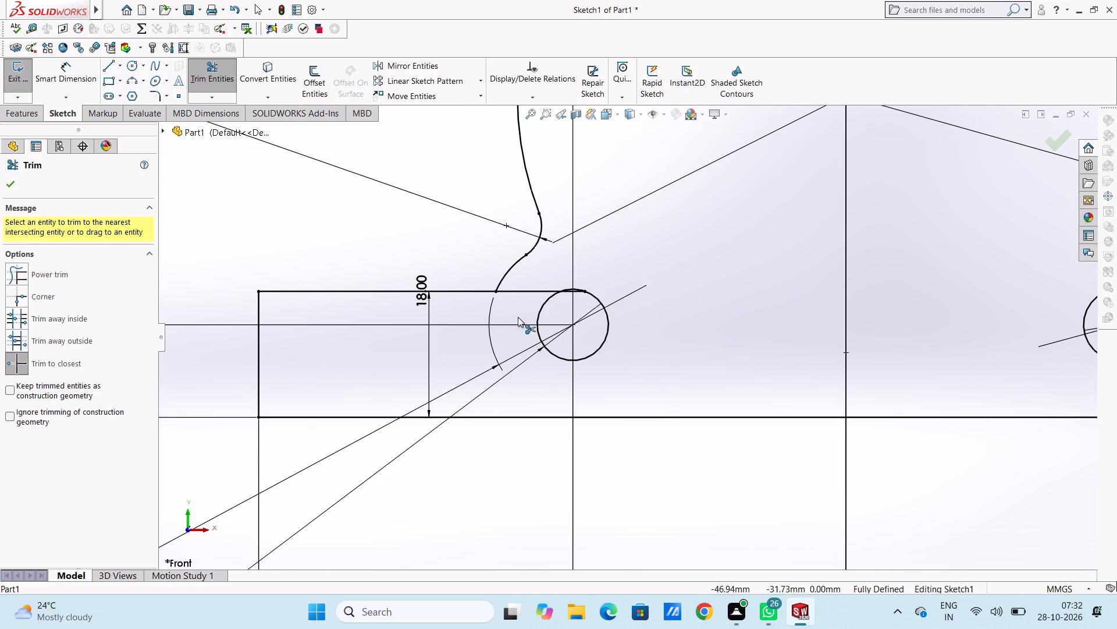
{"action": "left_click", "coordinate": [513, 294]}
{"action": "scroll", "coordinate": [573, 304], "scroll_direction": "down", "scroll_amount": 3}
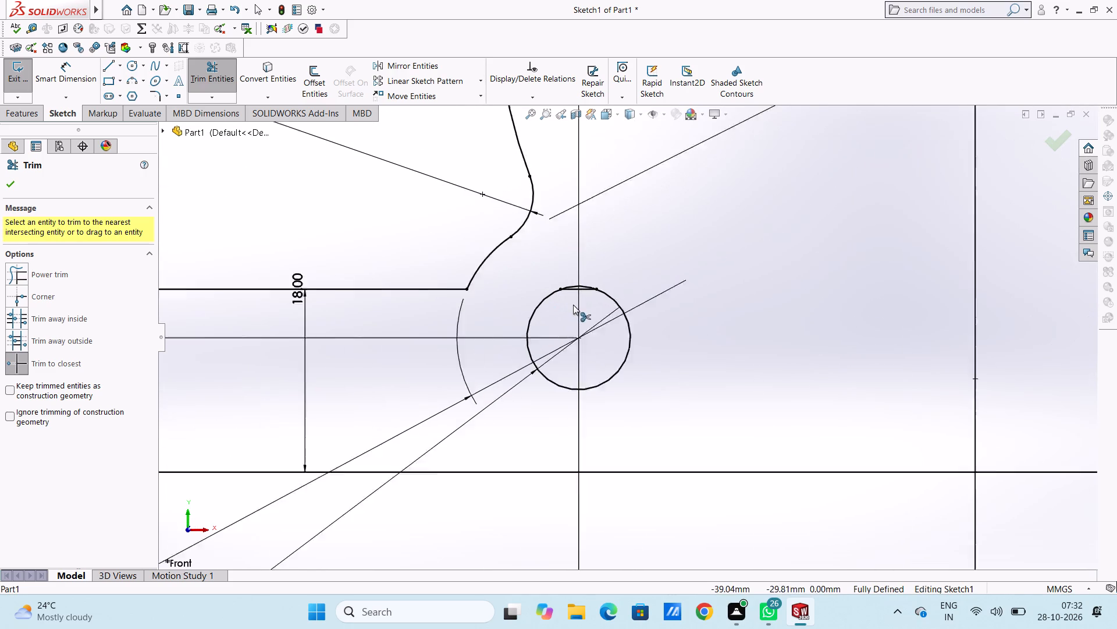
{"action": "scroll", "coordinate": [573, 305], "scroll_direction": "down", "scroll_amount": 2}
{"action": "left_click", "coordinate": [580, 286]}
{"action": "scroll", "coordinate": [590, 314], "scroll_direction": "up", "scroll_amount": 8}
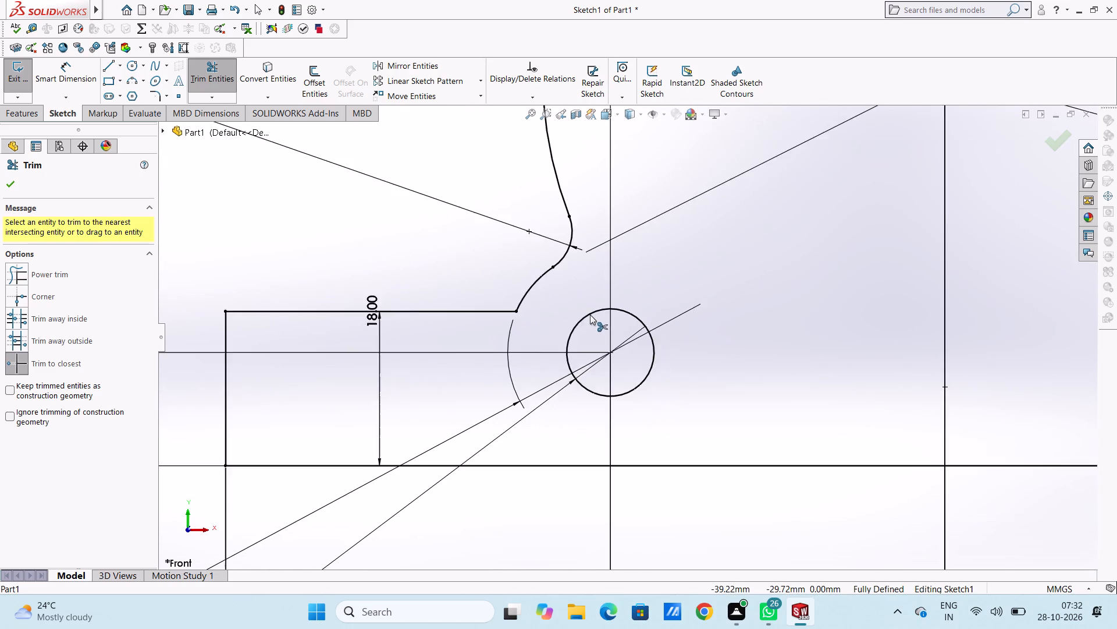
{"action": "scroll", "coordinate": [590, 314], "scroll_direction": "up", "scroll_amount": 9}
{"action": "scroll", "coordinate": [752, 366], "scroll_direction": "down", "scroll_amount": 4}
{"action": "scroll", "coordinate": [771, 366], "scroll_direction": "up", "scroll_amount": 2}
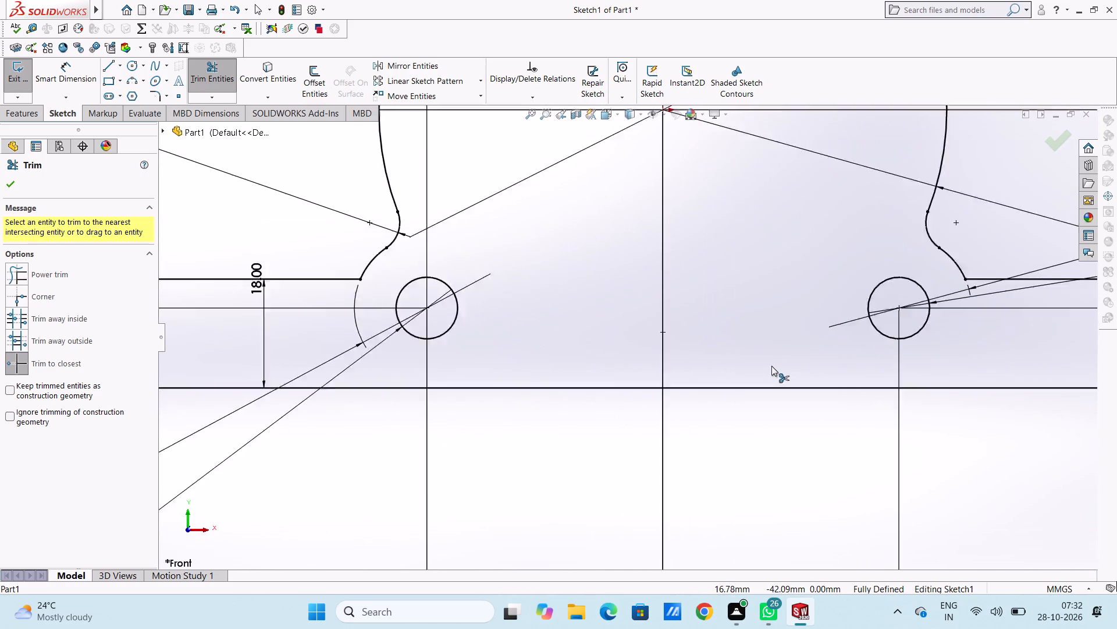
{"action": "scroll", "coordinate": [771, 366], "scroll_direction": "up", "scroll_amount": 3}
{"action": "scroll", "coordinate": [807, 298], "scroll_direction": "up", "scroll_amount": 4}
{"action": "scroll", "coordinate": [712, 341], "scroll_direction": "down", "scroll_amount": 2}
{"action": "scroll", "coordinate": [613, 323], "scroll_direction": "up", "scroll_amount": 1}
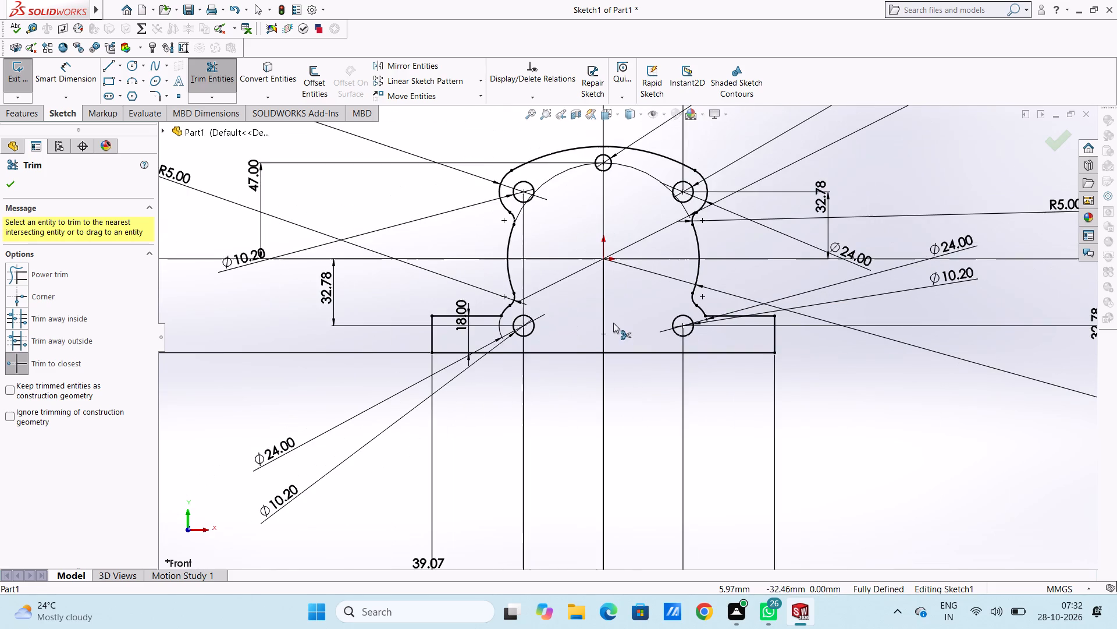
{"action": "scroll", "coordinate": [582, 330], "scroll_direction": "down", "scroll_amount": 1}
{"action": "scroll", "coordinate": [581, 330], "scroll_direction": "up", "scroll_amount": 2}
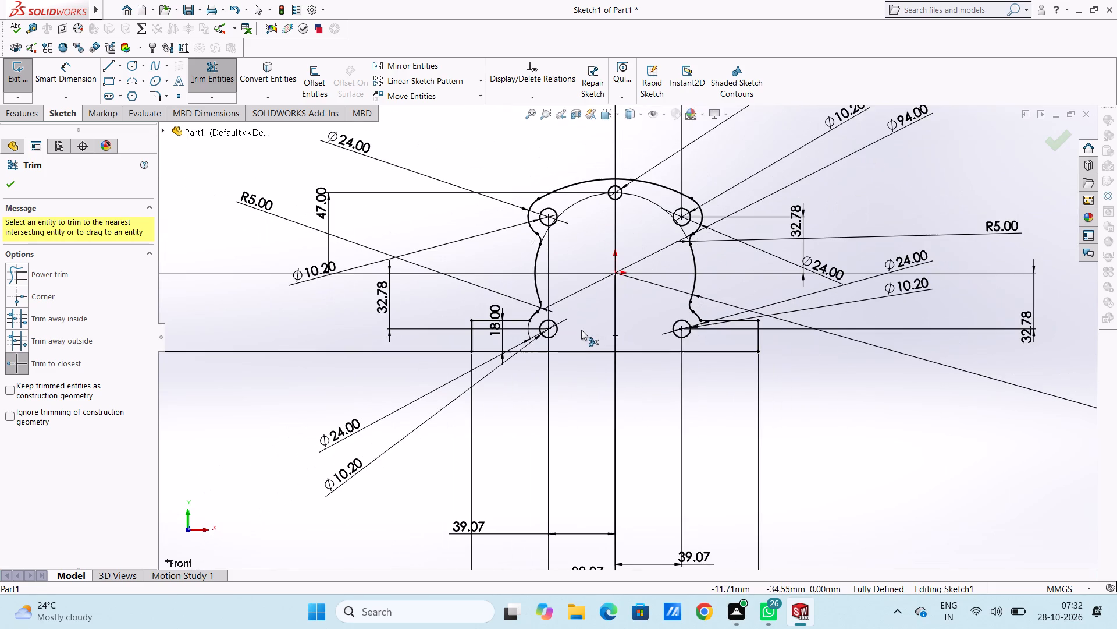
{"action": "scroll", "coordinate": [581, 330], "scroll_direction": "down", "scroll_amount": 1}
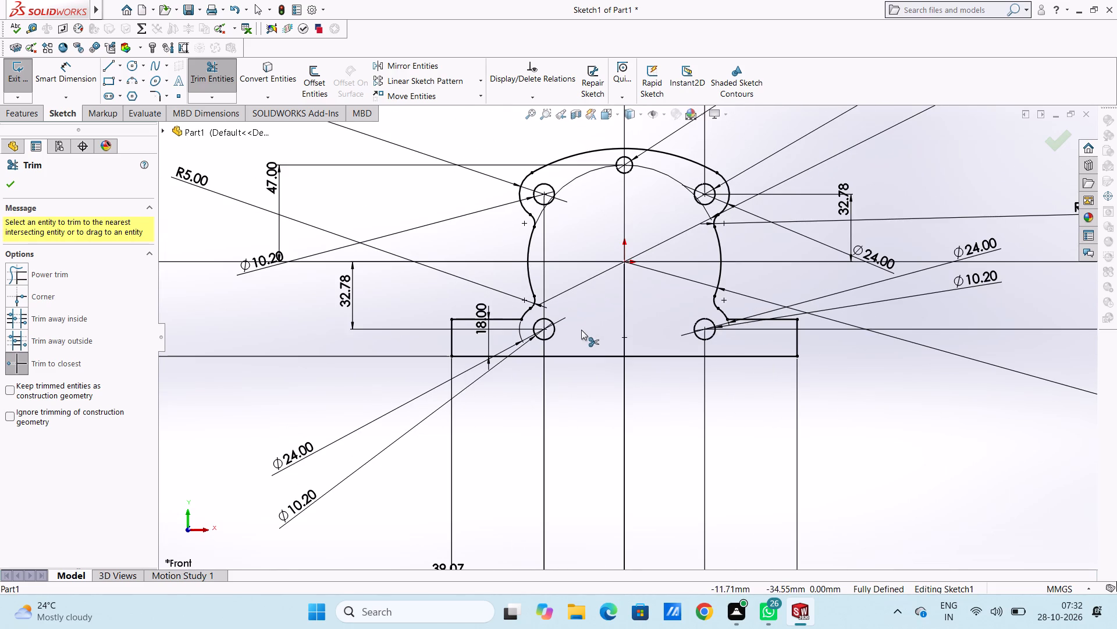
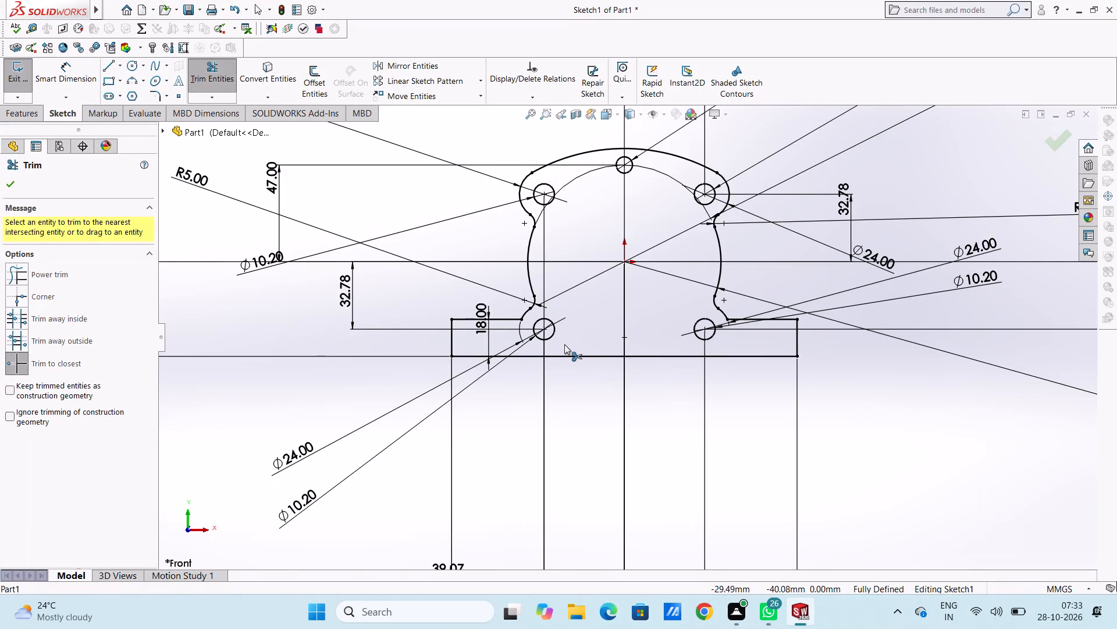
Add 3 mm sketch fillets at the two corners where the lobed outline meets the base rectangle's upper edges.
{"action": "scroll", "coordinate": [565, 344], "scroll_direction": "down", "scroll_amount": 1}
{"action": "scroll", "coordinate": [622, 344], "scroll_direction": "down", "scroll_amount": 3}
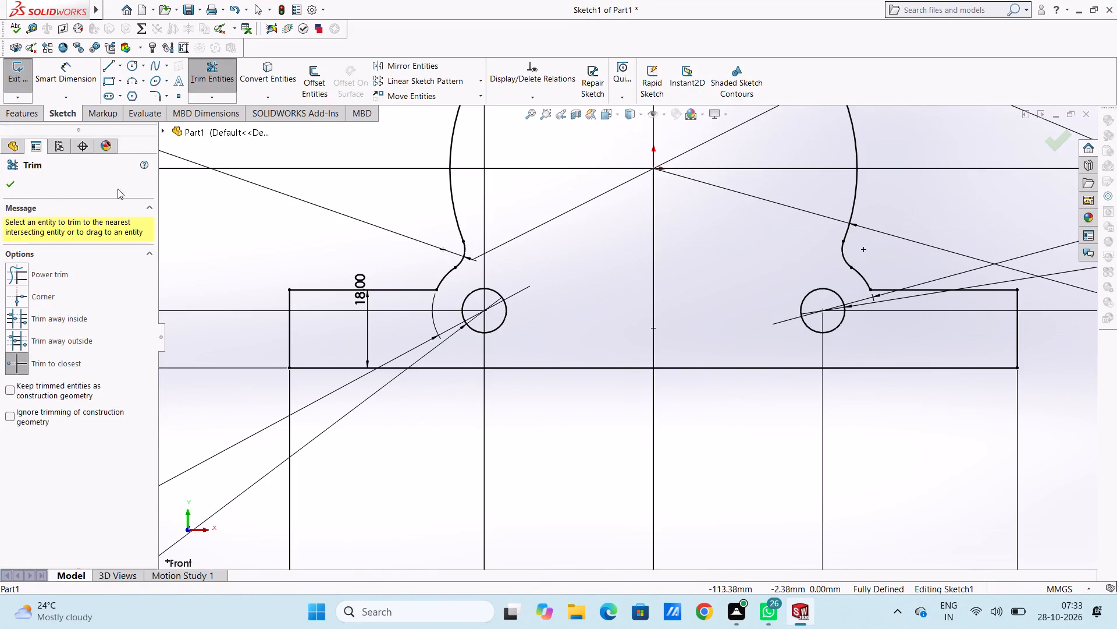
{"action": "left_click", "coordinate": [2, 190]}
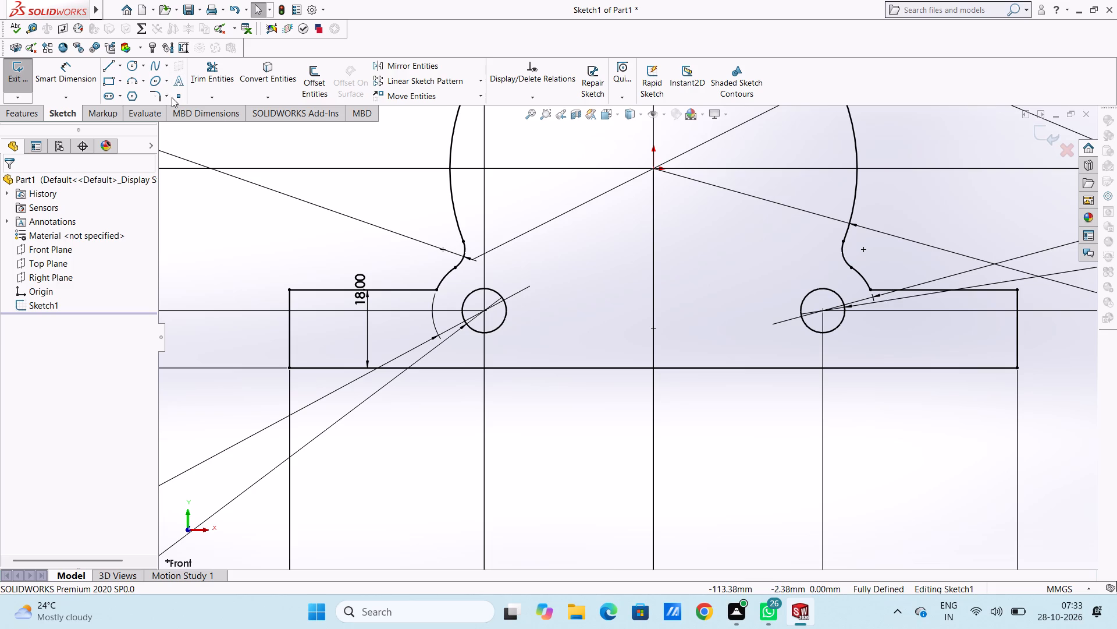
{"action": "left_click", "coordinate": [157, 95]}
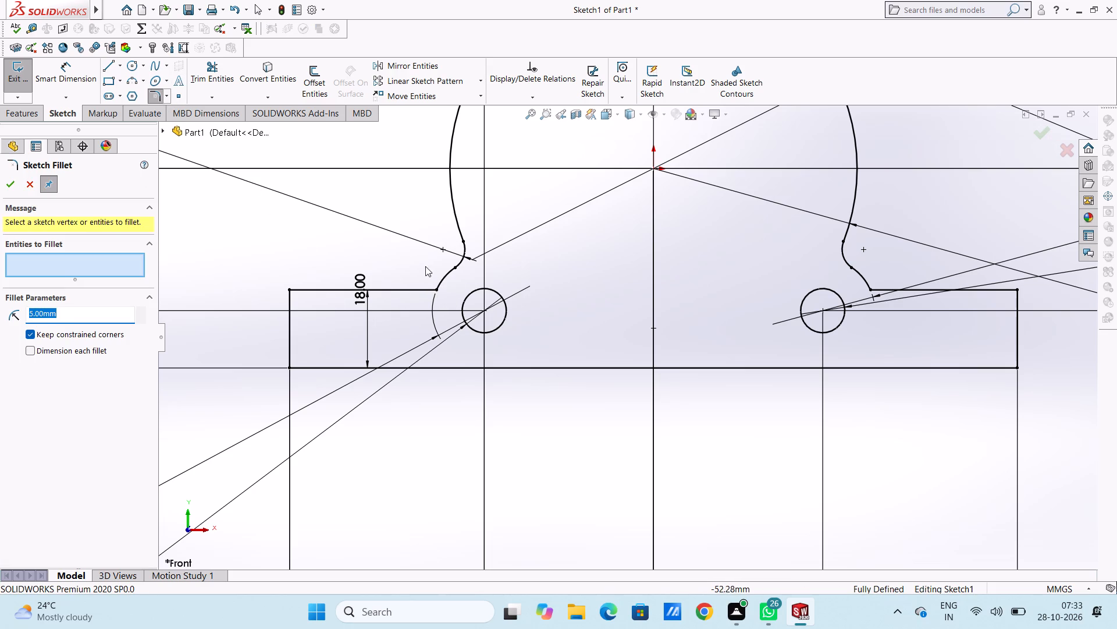
{"action": "key", "text": "3"}
{"action": "key", "text": "Return"}
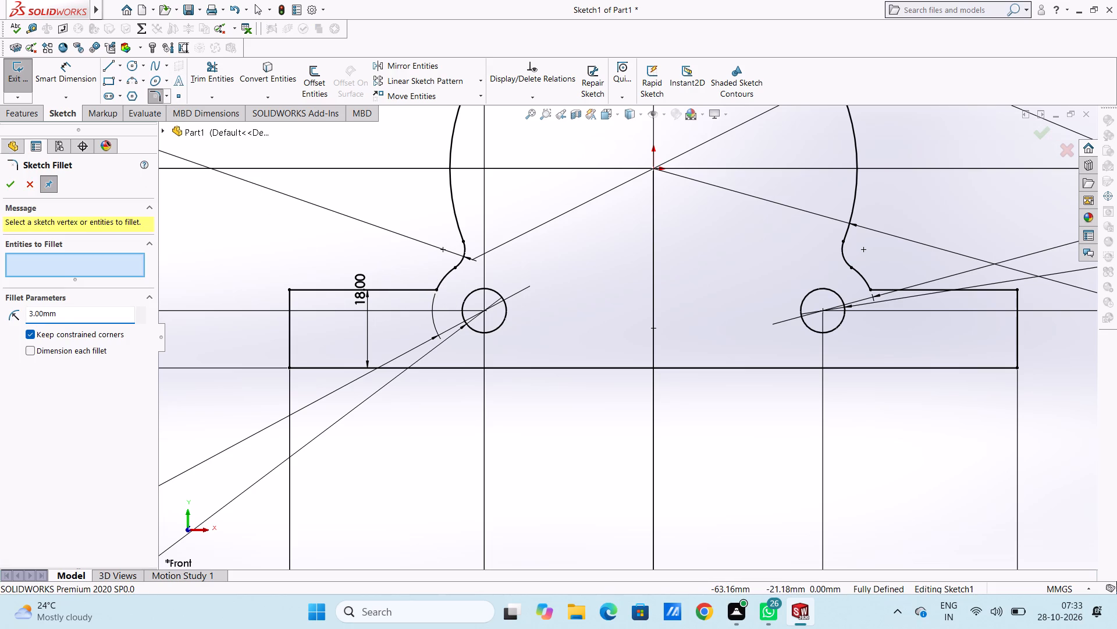
{"action": "left_click", "coordinate": [437, 289]}
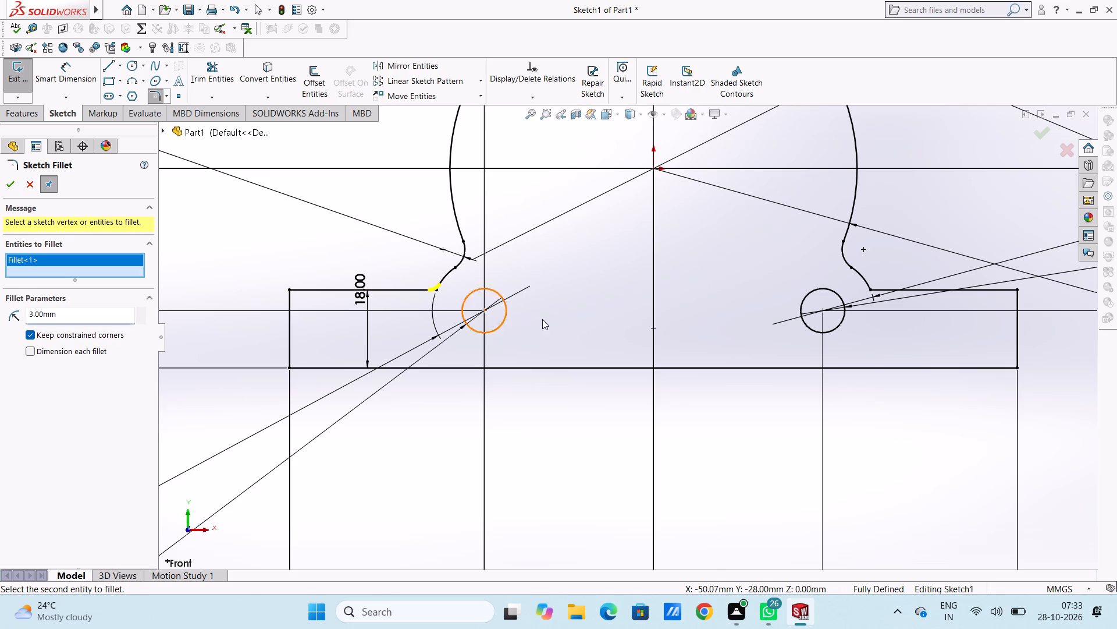
{"action": "left_click", "coordinate": [869, 291]}
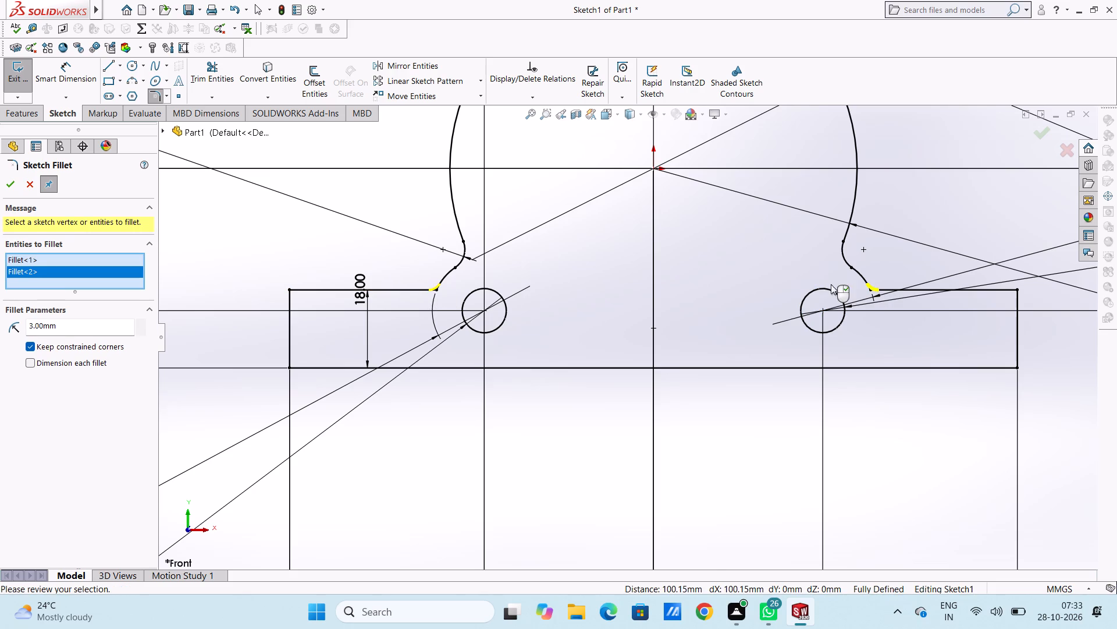
{"action": "left_click", "coordinate": [13, 178]}
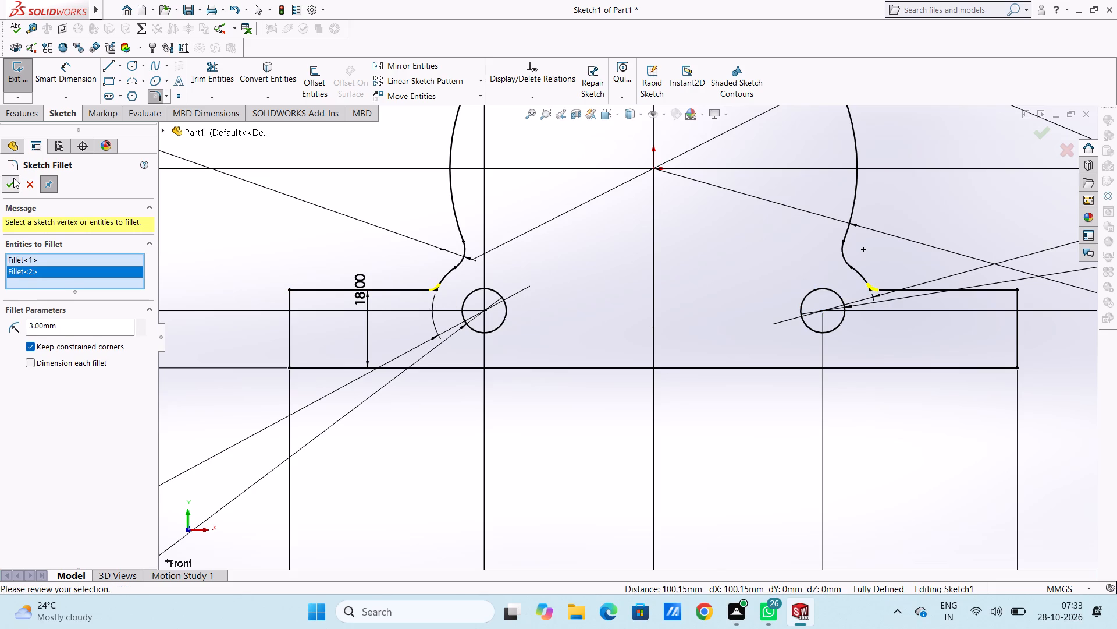
{"action": "left_click", "coordinate": [9, 183]}
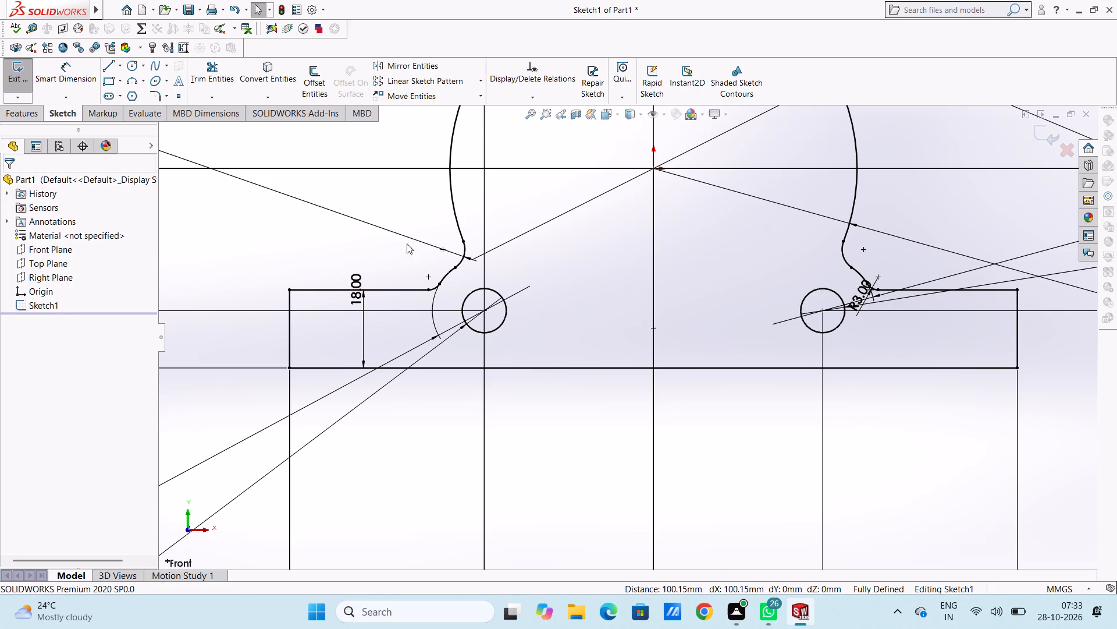
Reposition the R3.00 fillet dimension up and right of the outline and the base's 18.00 height dimension well to its left.
{"action": "scroll", "coordinate": [497, 270], "scroll_direction": "up", "scroll_amount": 5}
{"action": "scroll", "coordinate": [612, 294], "scroll_direction": "up", "scroll_amount": 4}
{"action": "scroll", "coordinate": [645, 324], "scroll_direction": "down", "scroll_amount": 4}
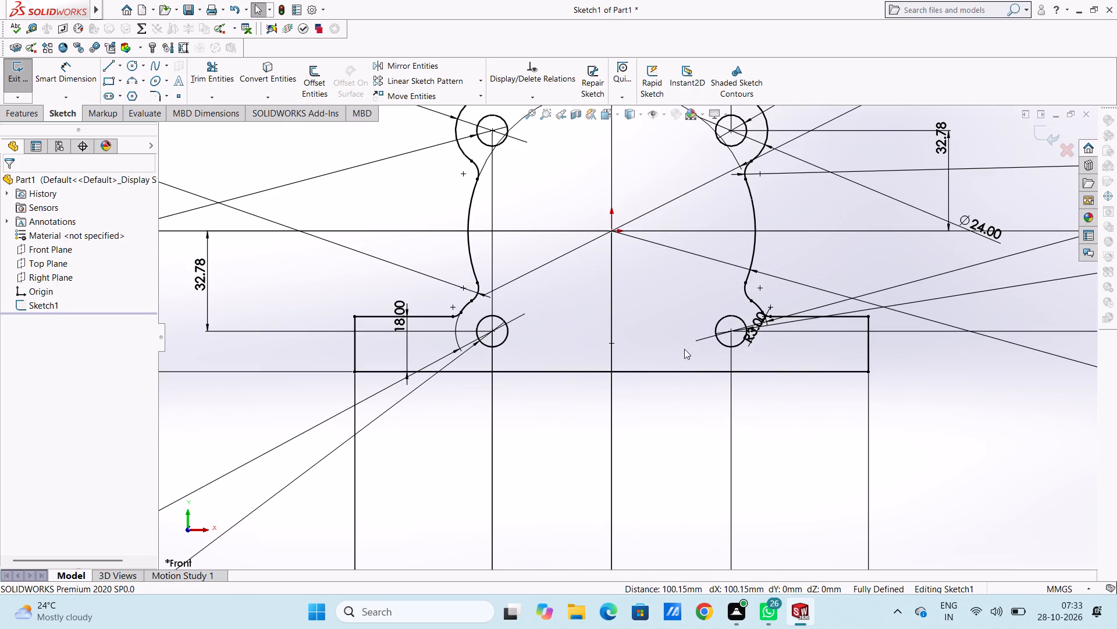
{"action": "left_click_drag", "start_coordinate": [758, 331], "coordinate": [965, 149]}
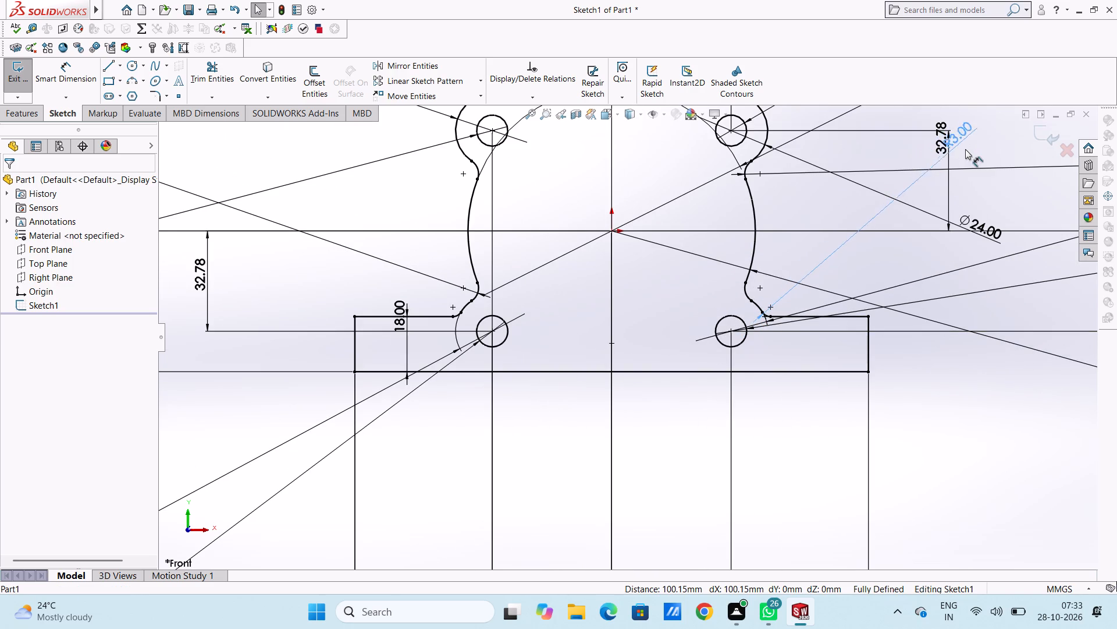
{"action": "left_click_drag", "start_coordinate": [965, 149], "coordinate": [970, 149]}
{"action": "left_click", "coordinate": [885, 264]}
{"action": "scroll", "coordinate": [634, 358], "scroll_direction": "up", "scroll_amount": 5}
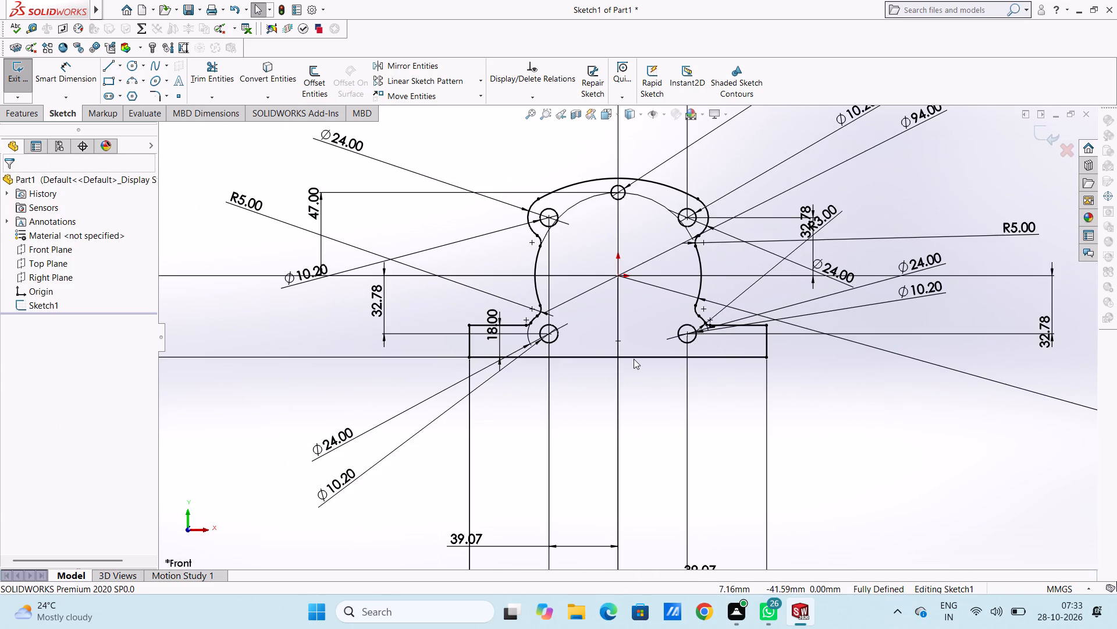
{"action": "left_click_drag", "start_coordinate": [499, 334], "coordinate": [316, 356]}
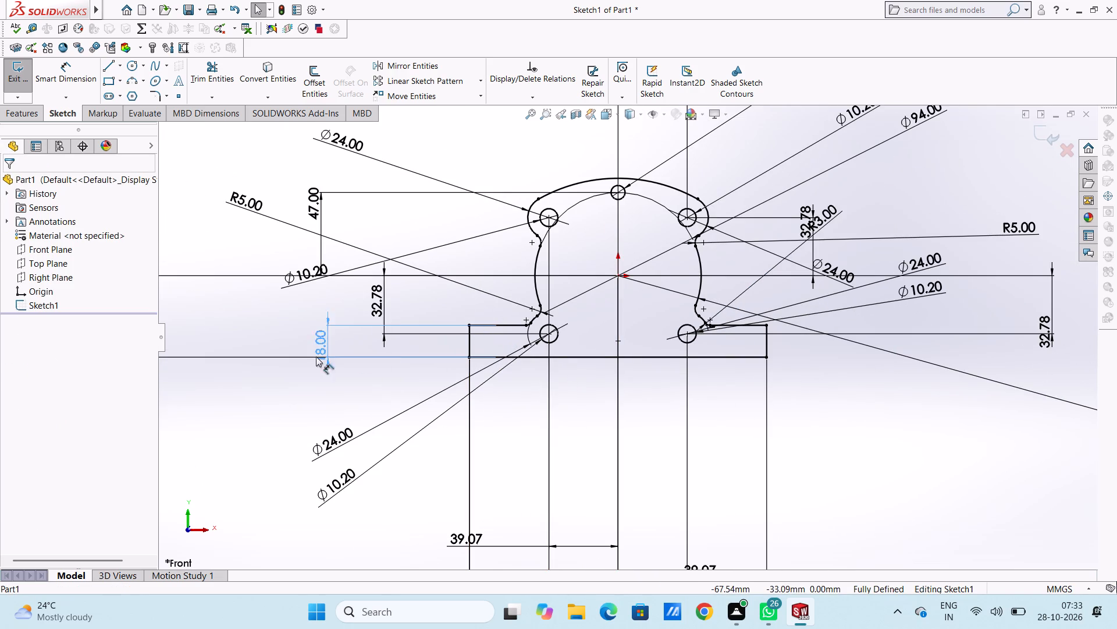
{"action": "left_click_drag", "start_coordinate": [316, 356], "coordinate": [228, 374]}
{"action": "left_click", "coordinate": [287, 405]}
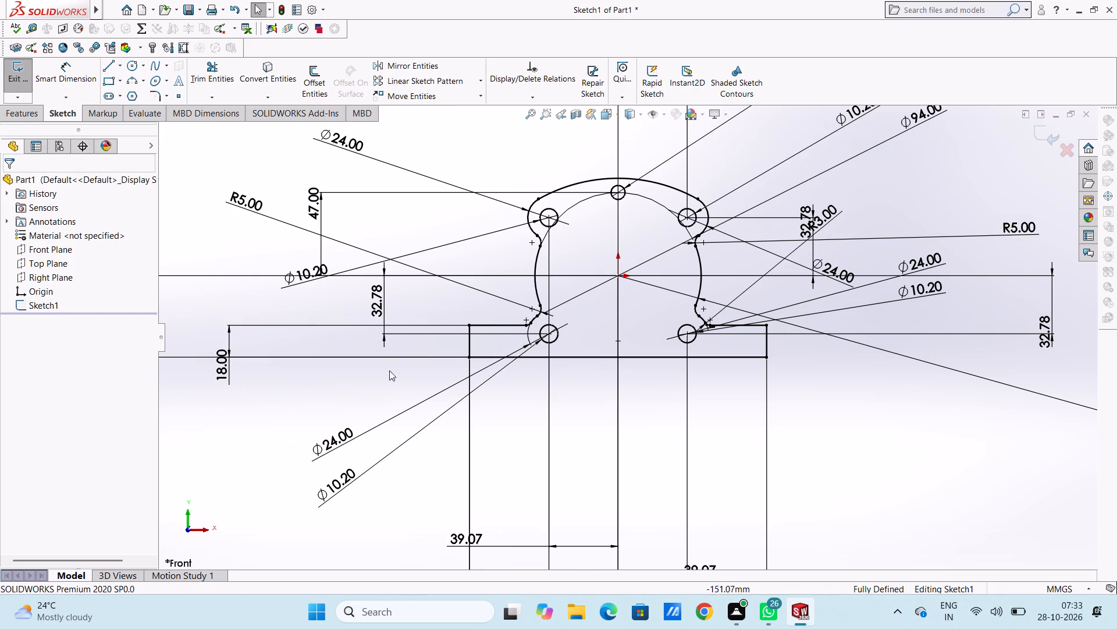
{"action": "scroll", "coordinate": [473, 300], "scroll_direction": "up", "scroll_amount": 3}
{"action": "scroll", "coordinate": [621, 327], "scroll_direction": "down", "scroll_amount": 2}
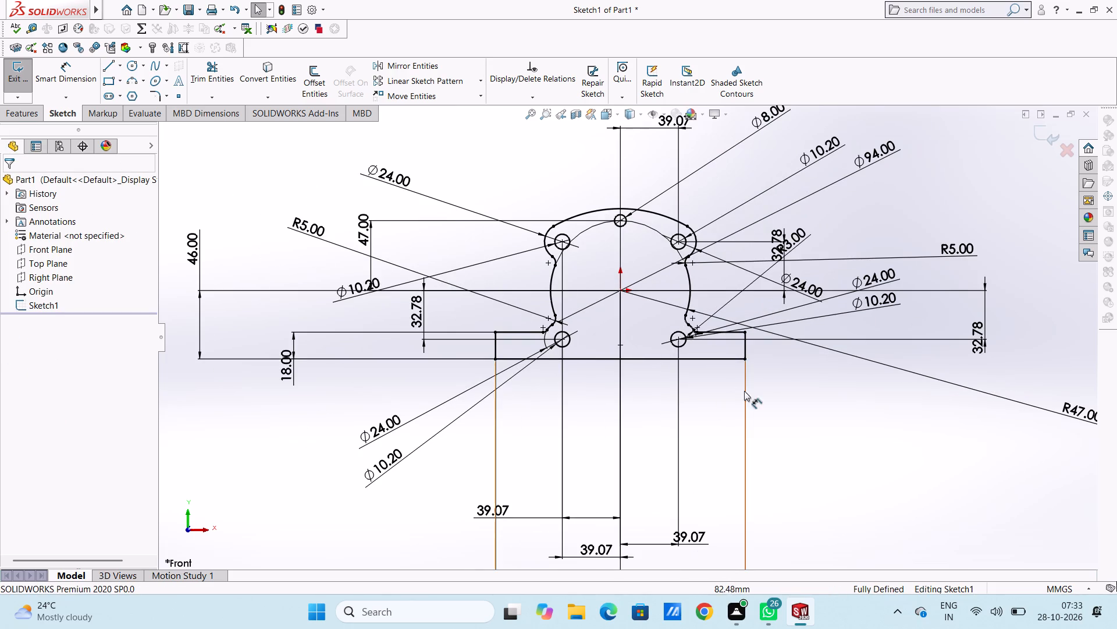
{"action": "scroll", "coordinate": [686, 343], "scroll_direction": "down", "scroll_amount": 2}
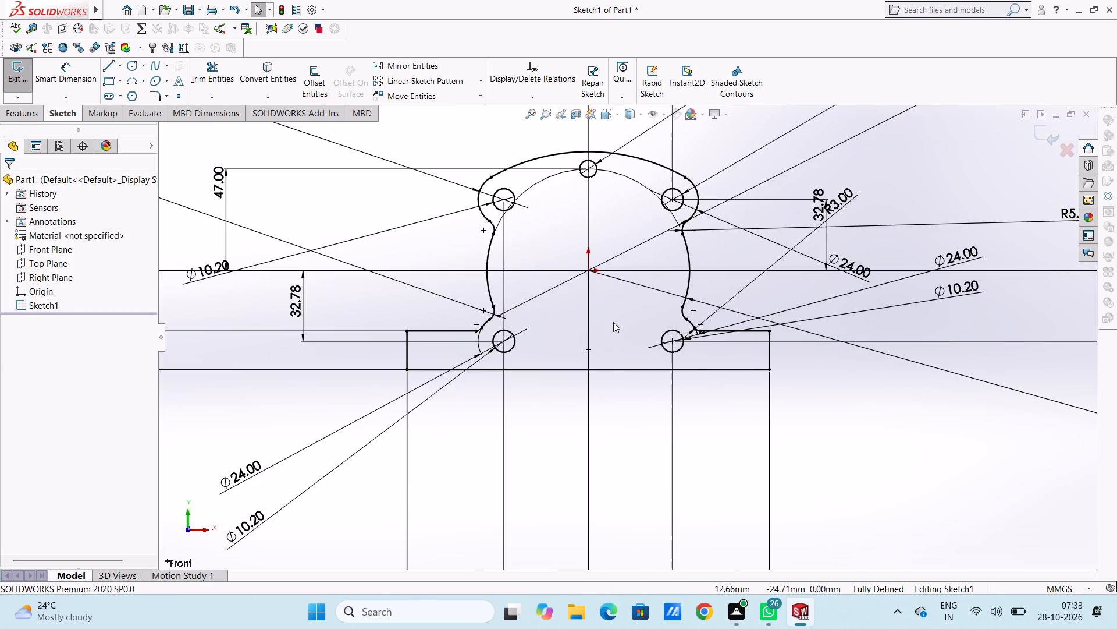
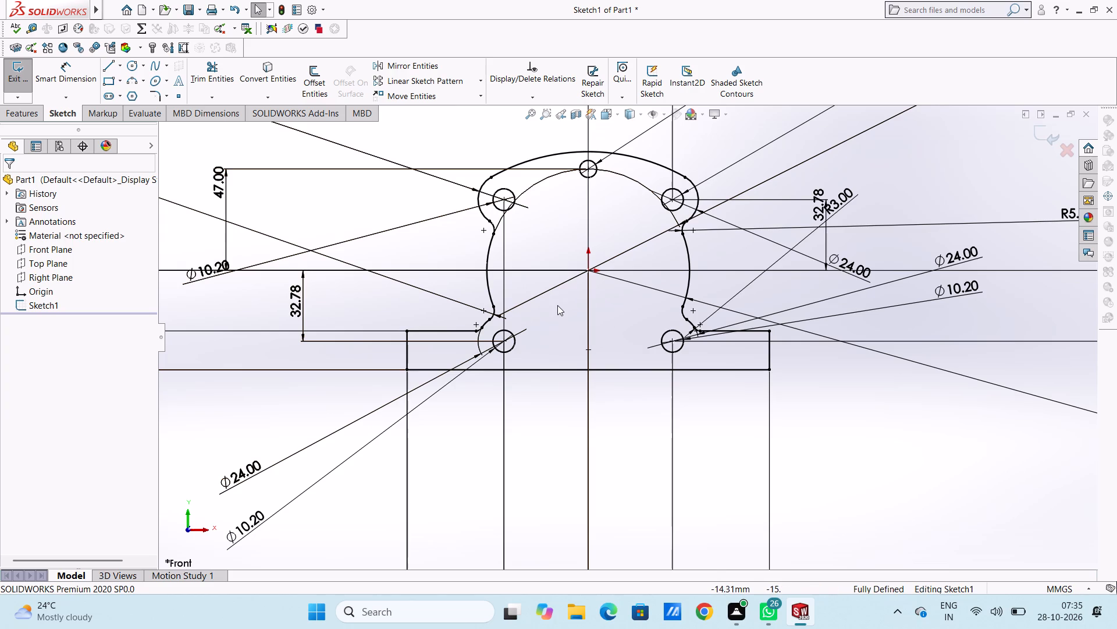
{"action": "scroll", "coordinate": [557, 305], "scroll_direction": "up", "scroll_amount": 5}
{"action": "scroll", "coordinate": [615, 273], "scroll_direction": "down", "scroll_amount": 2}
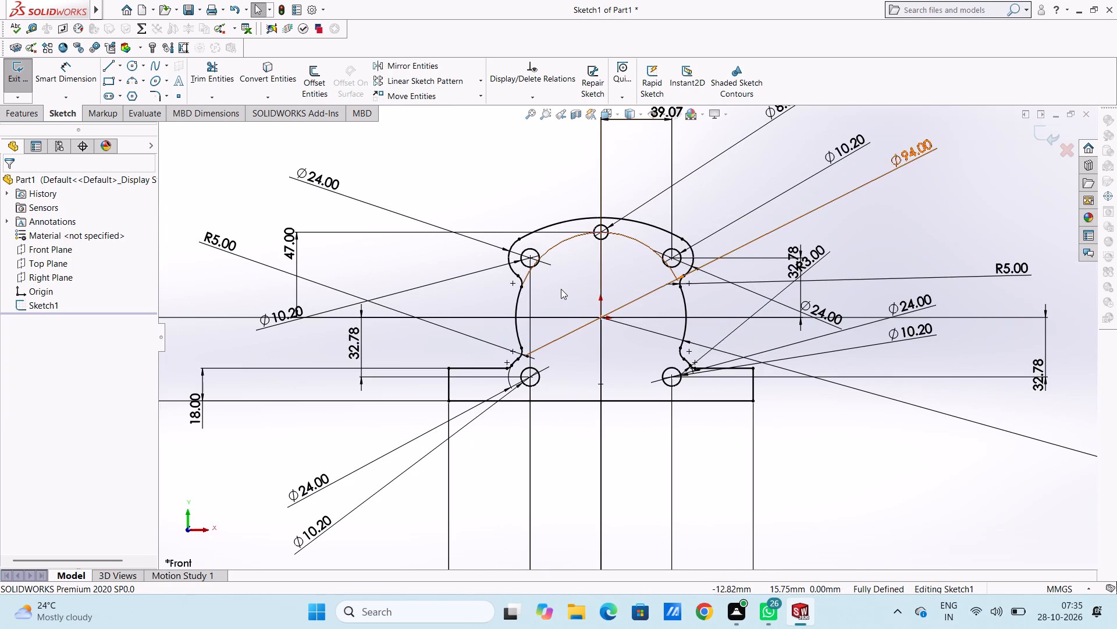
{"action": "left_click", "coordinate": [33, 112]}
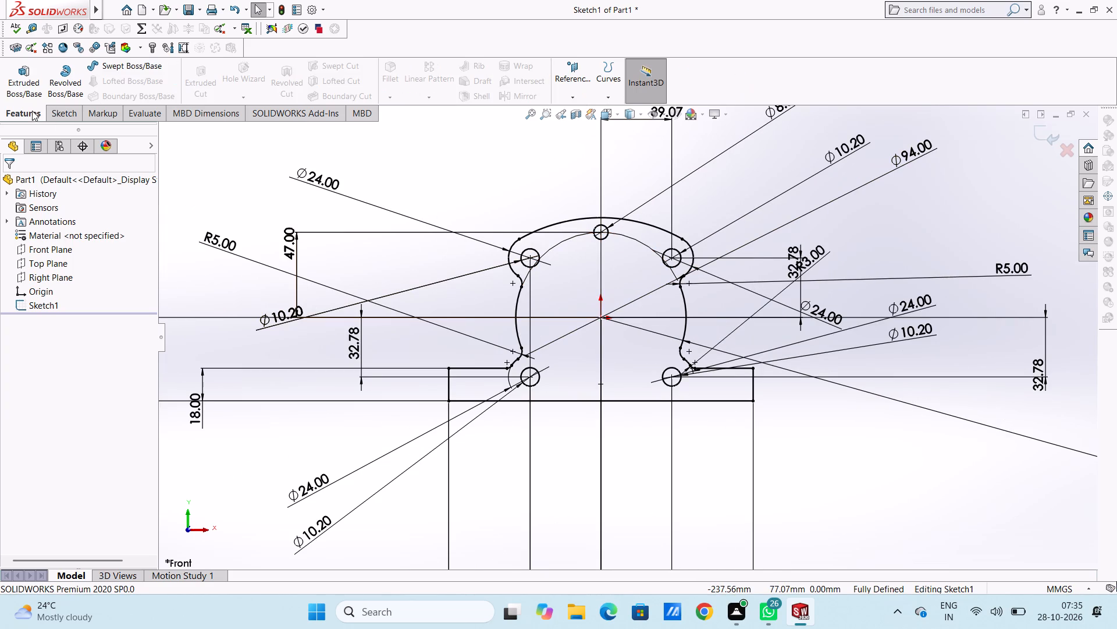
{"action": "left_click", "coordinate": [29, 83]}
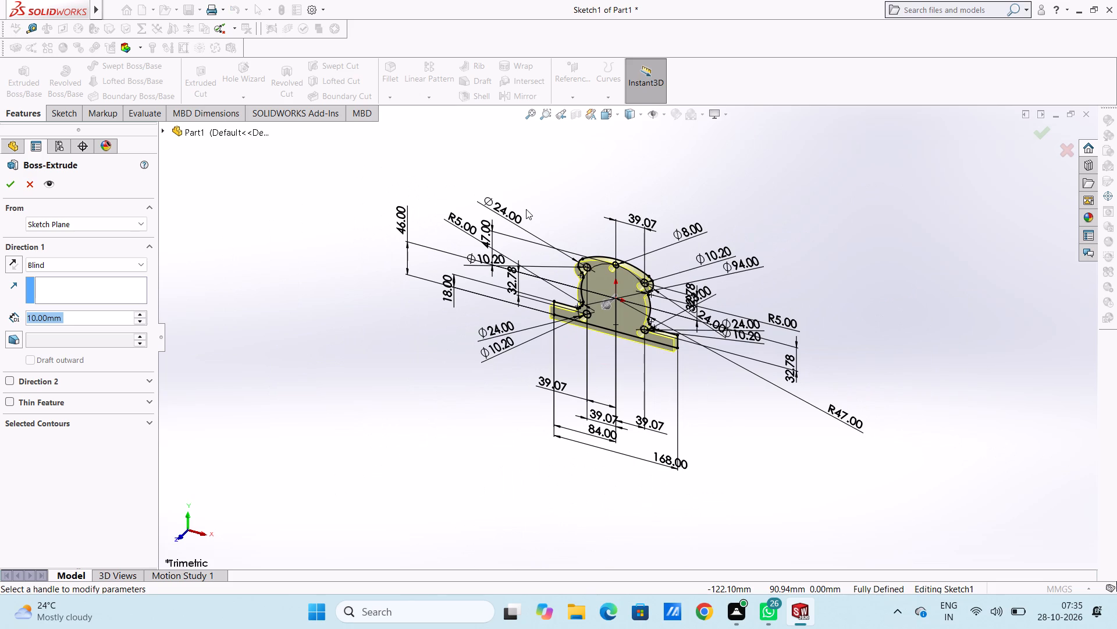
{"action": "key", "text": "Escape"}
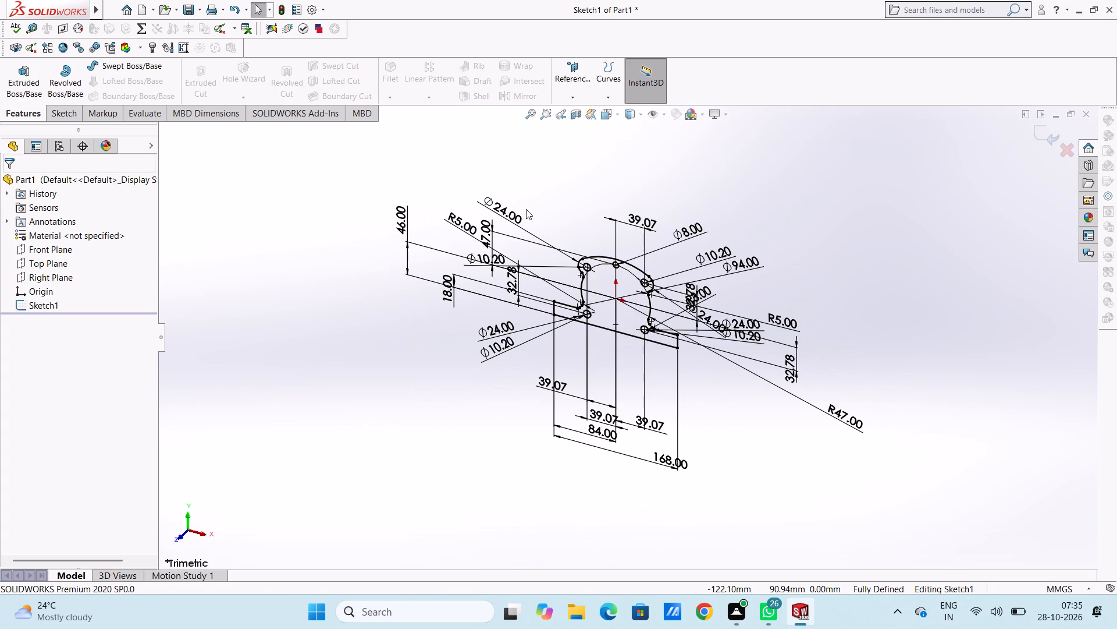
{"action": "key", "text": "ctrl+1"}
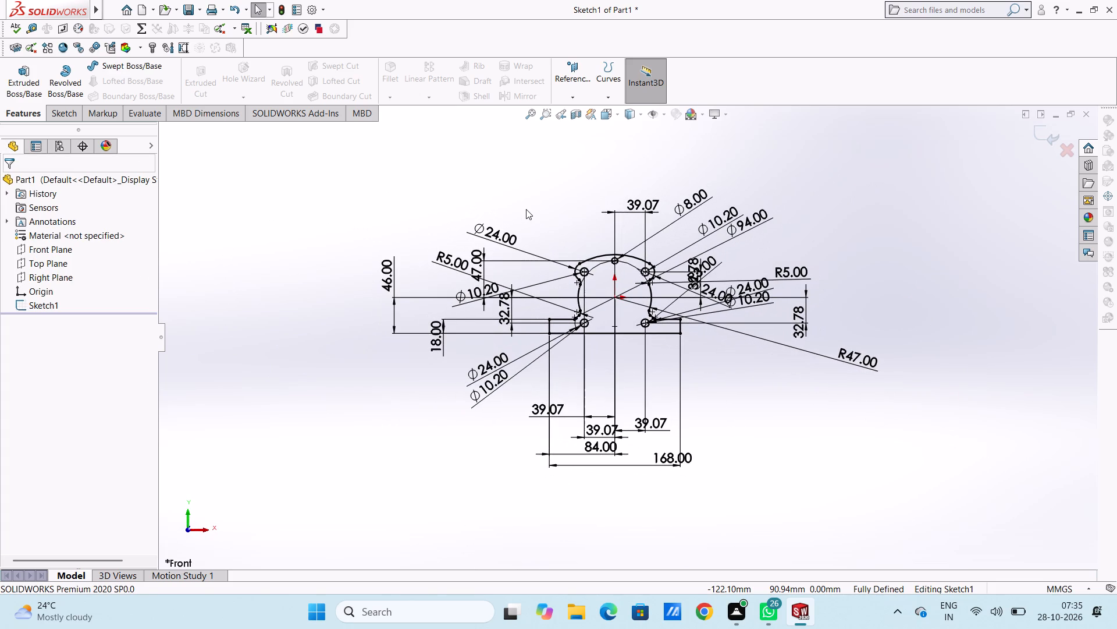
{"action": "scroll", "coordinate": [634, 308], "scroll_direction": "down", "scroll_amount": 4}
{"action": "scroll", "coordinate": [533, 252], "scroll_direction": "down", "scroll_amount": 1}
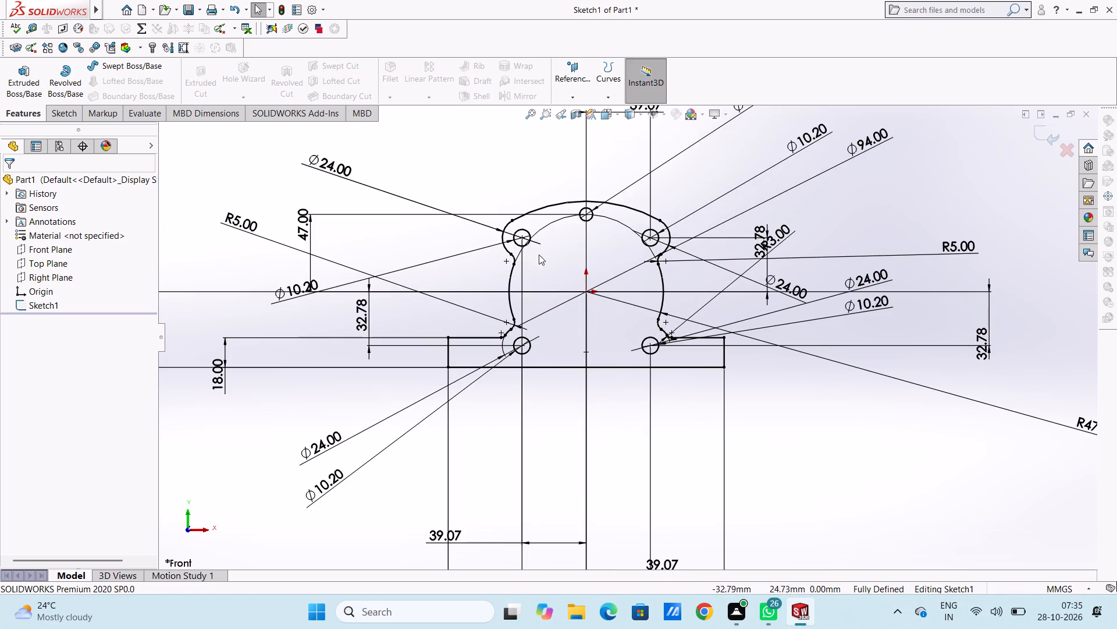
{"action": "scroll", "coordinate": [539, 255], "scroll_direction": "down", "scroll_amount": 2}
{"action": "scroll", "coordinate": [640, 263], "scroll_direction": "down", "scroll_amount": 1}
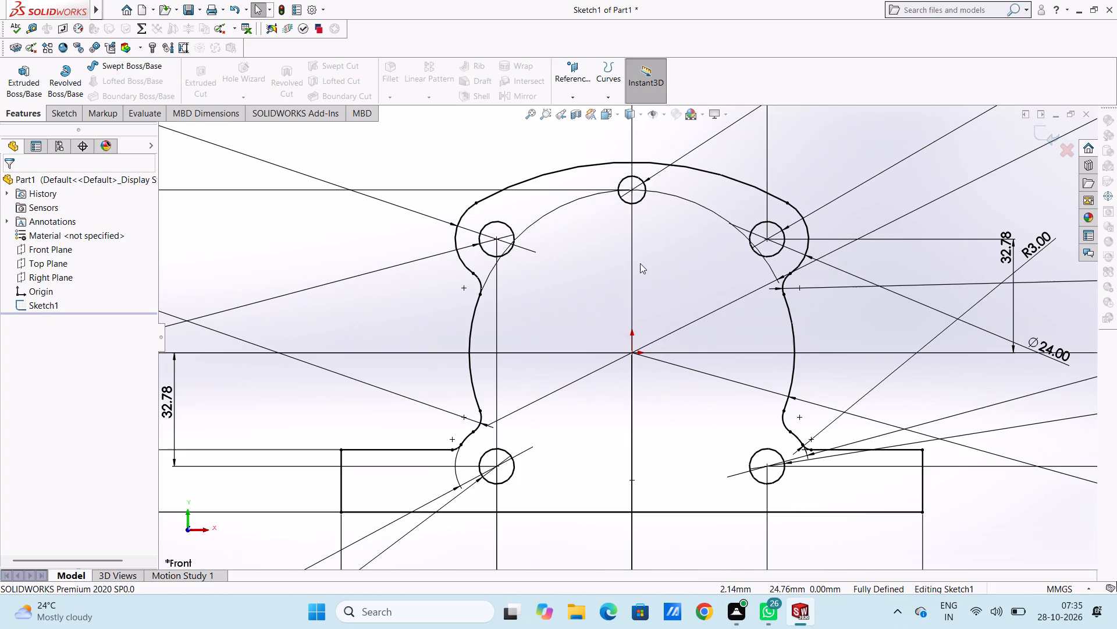
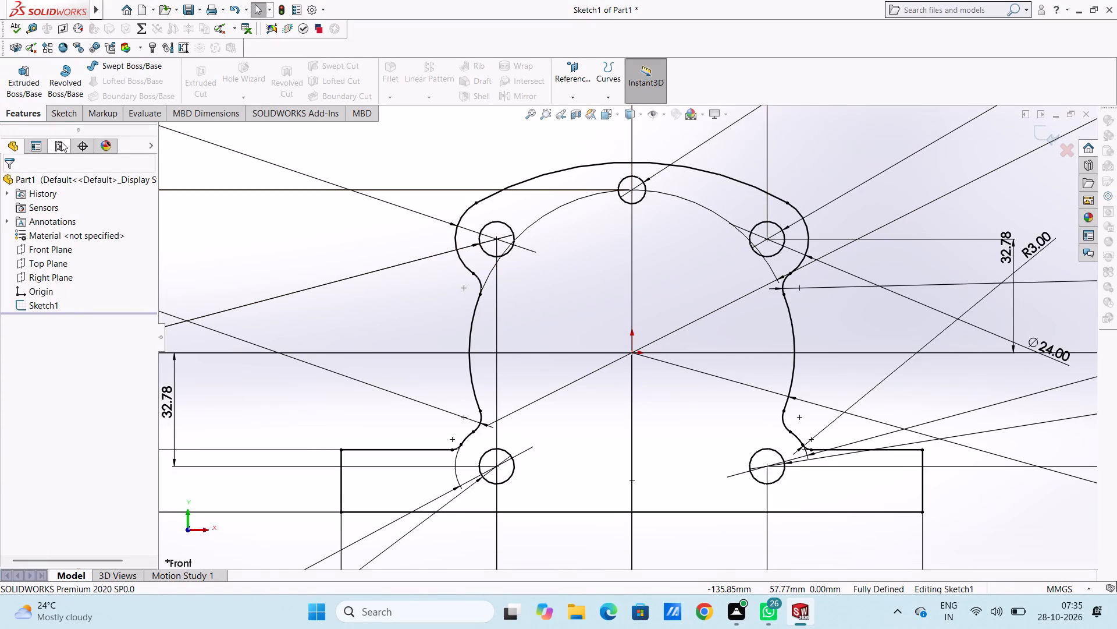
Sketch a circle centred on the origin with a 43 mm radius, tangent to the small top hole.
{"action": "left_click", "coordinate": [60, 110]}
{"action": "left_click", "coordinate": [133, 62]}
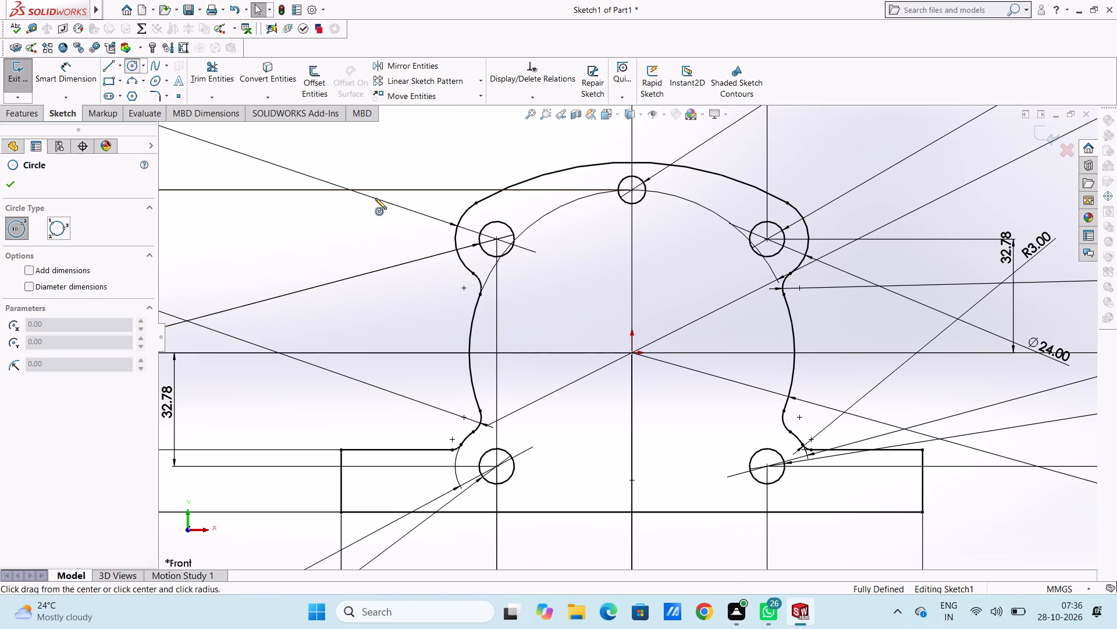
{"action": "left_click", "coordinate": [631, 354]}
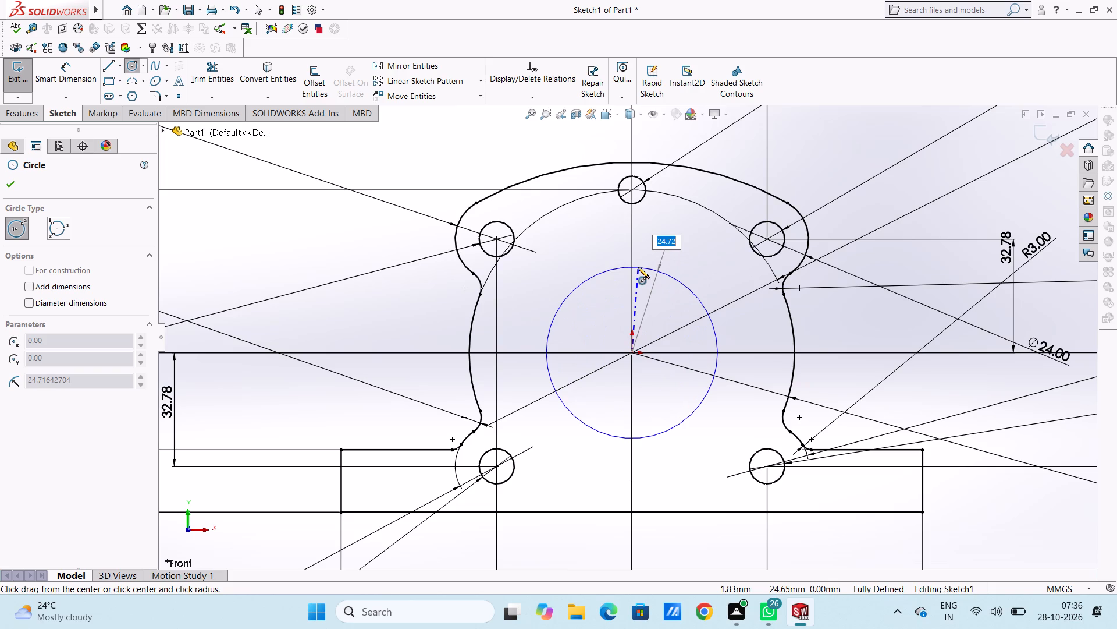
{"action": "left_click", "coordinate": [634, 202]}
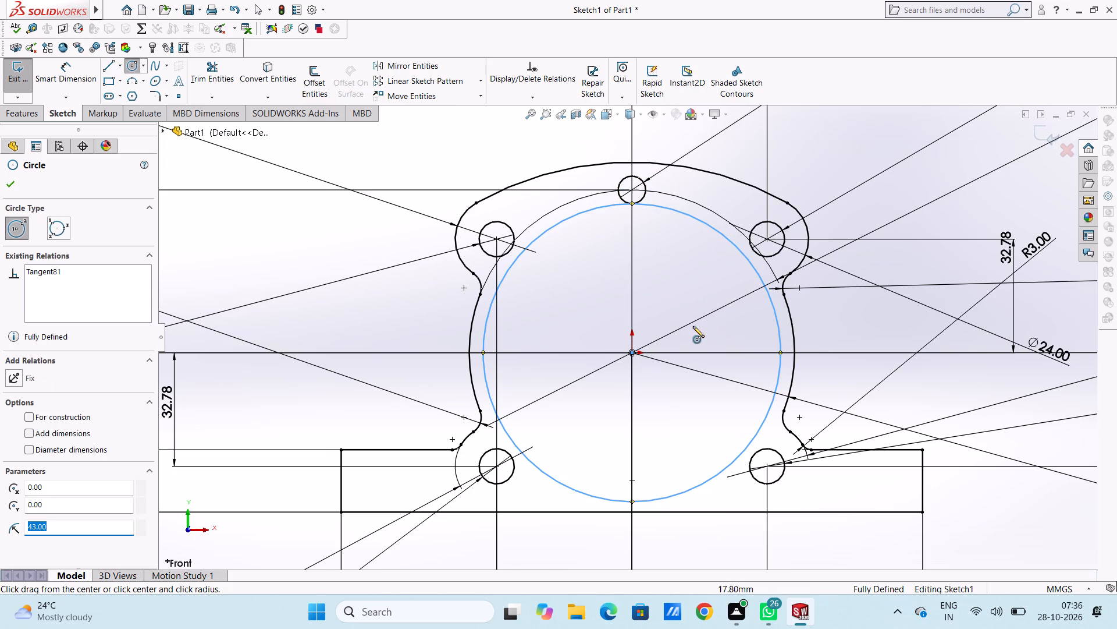
Sketch a bore circle centred on the origin with a 41 mm radius.
{"action": "left_click", "coordinate": [631, 351]}
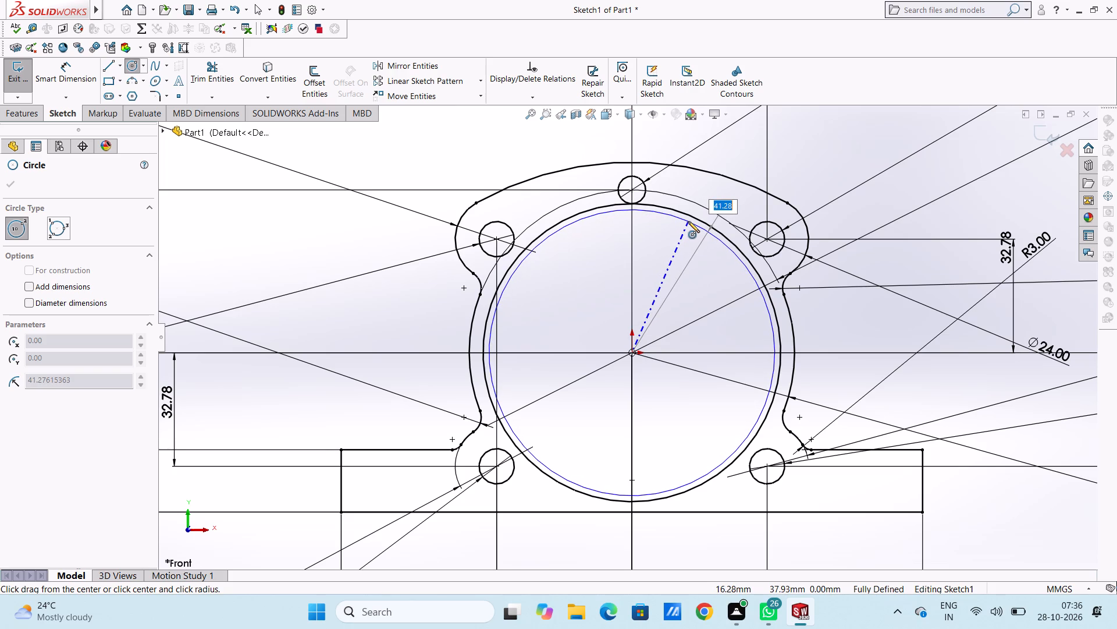
{"action": "type", "text": "41"}
{"action": "key", "text": "Return"}
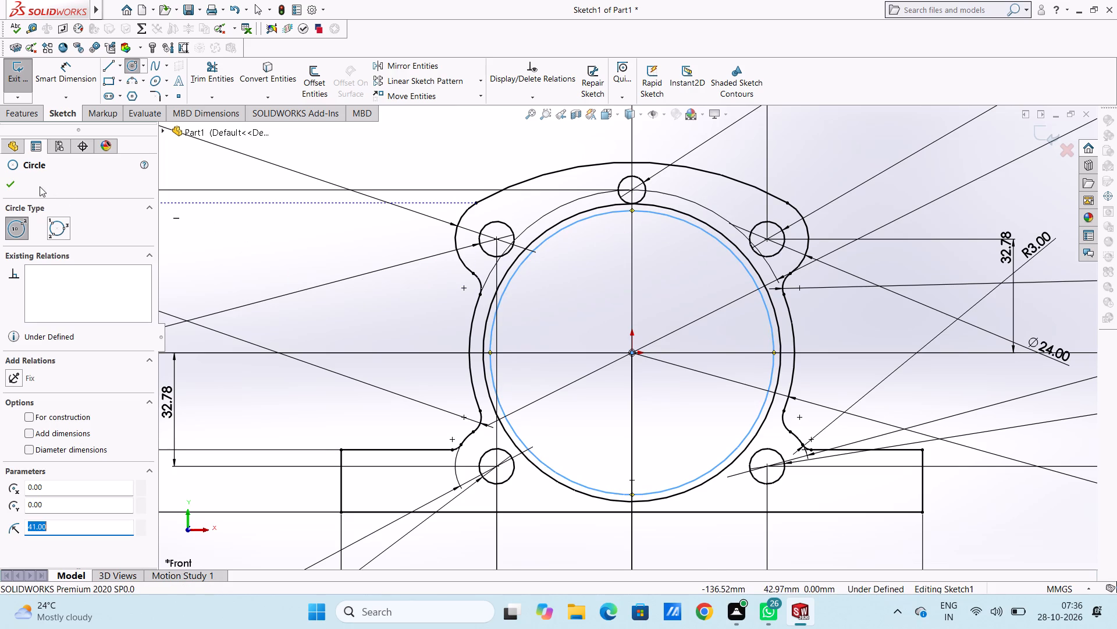
{"action": "left_click", "coordinate": [9, 183]}
{"action": "left_click", "coordinate": [333, 235]}
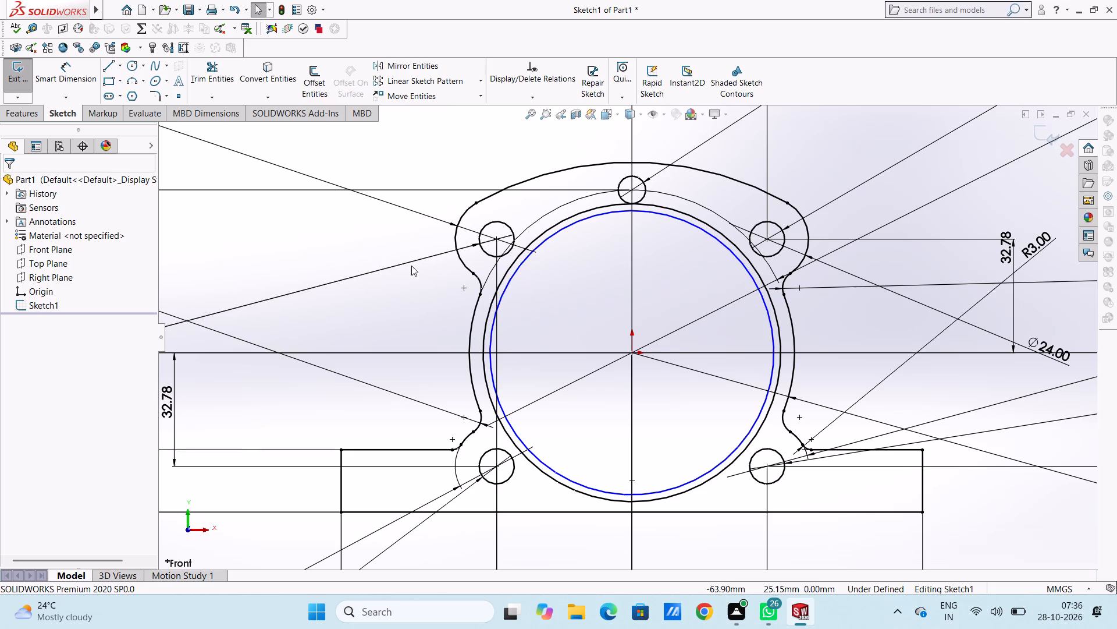
Dimension the diameter of the 41 mm radius bore circle, placing the dimension outside the profile.
{"action": "scroll", "coordinate": [411, 266], "scroll_direction": "up", "scroll_amount": 5}
{"action": "left_click", "coordinate": [66, 62]}
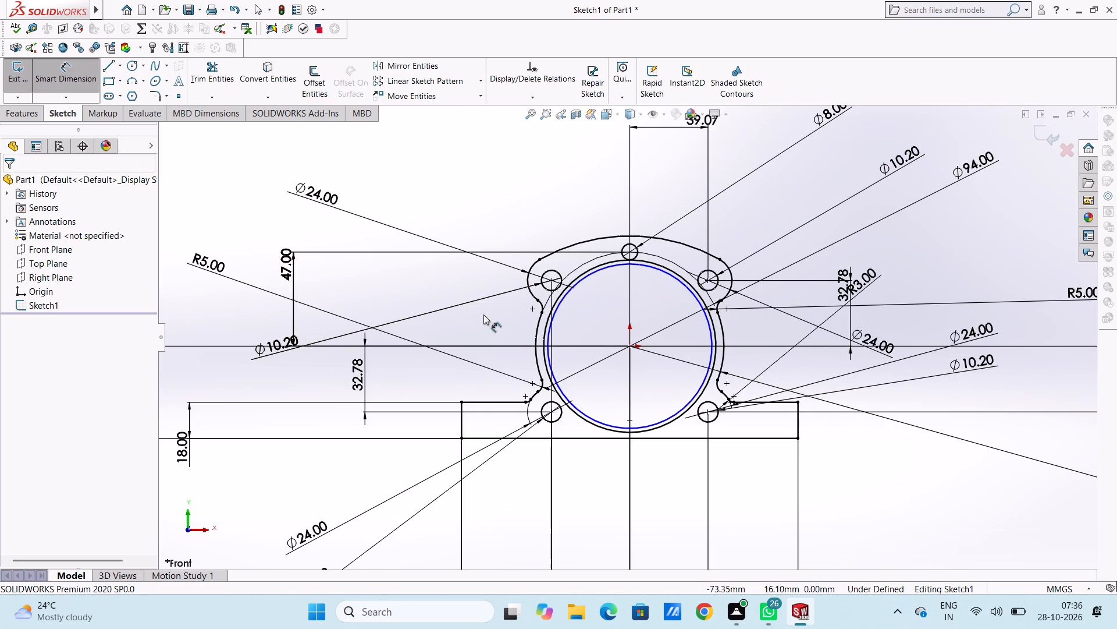
{"action": "left_click", "coordinate": [584, 412]}
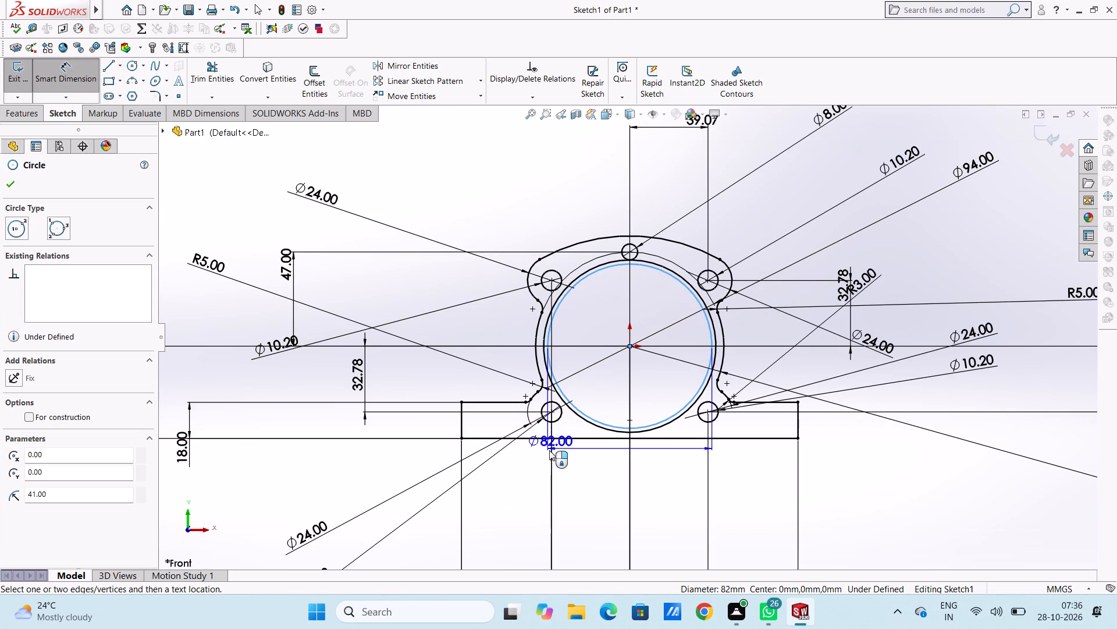
{"action": "scroll", "coordinate": [549, 450], "scroll_direction": "up", "scroll_amount": 4}
{"action": "left_click", "coordinate": [452, 504]}
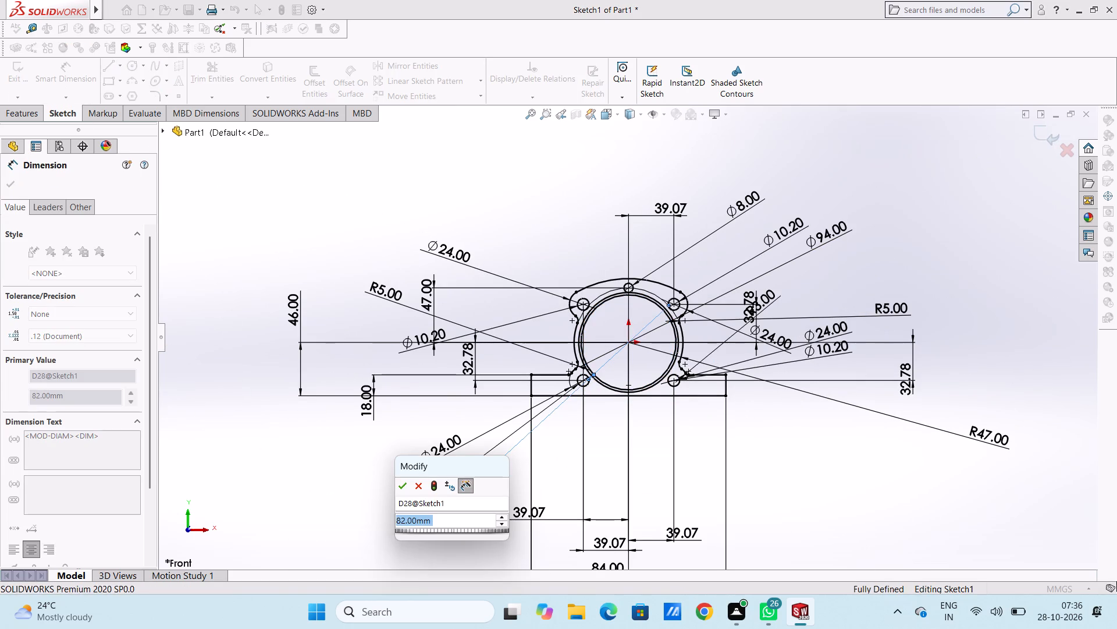
{"action": "left_click", "coordinate": [401, 488]}
{"action": "left_click", "coordinate": [389, 466]}
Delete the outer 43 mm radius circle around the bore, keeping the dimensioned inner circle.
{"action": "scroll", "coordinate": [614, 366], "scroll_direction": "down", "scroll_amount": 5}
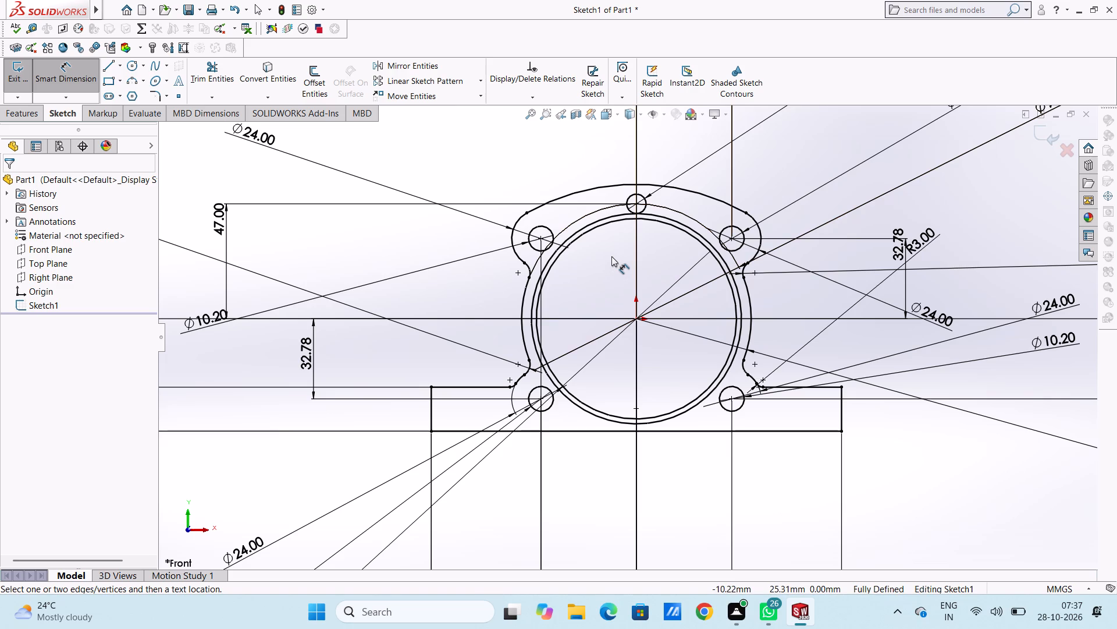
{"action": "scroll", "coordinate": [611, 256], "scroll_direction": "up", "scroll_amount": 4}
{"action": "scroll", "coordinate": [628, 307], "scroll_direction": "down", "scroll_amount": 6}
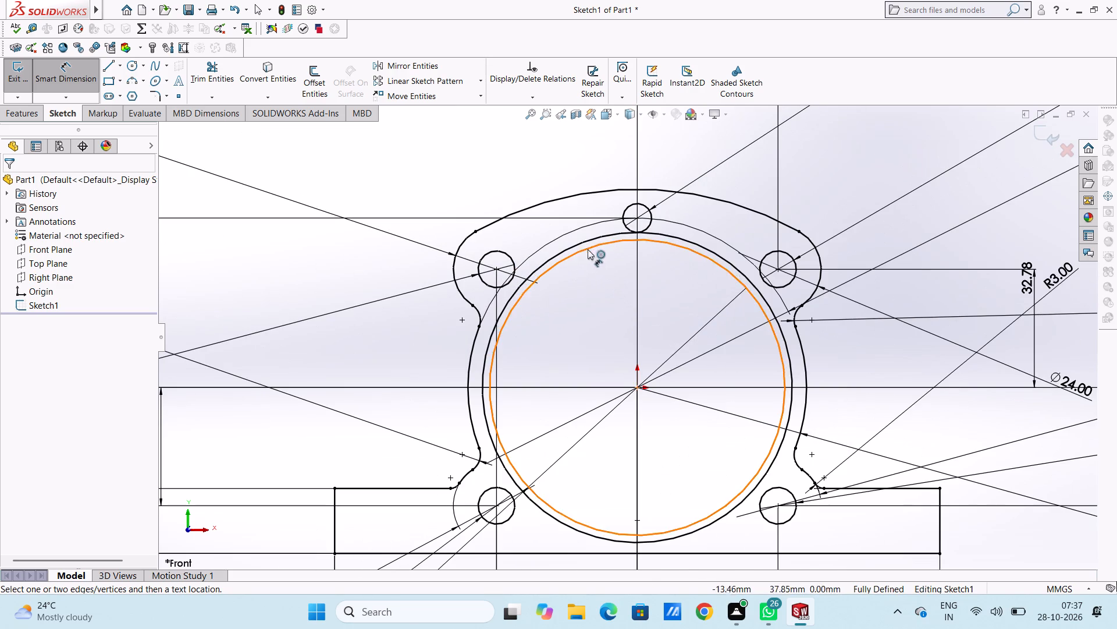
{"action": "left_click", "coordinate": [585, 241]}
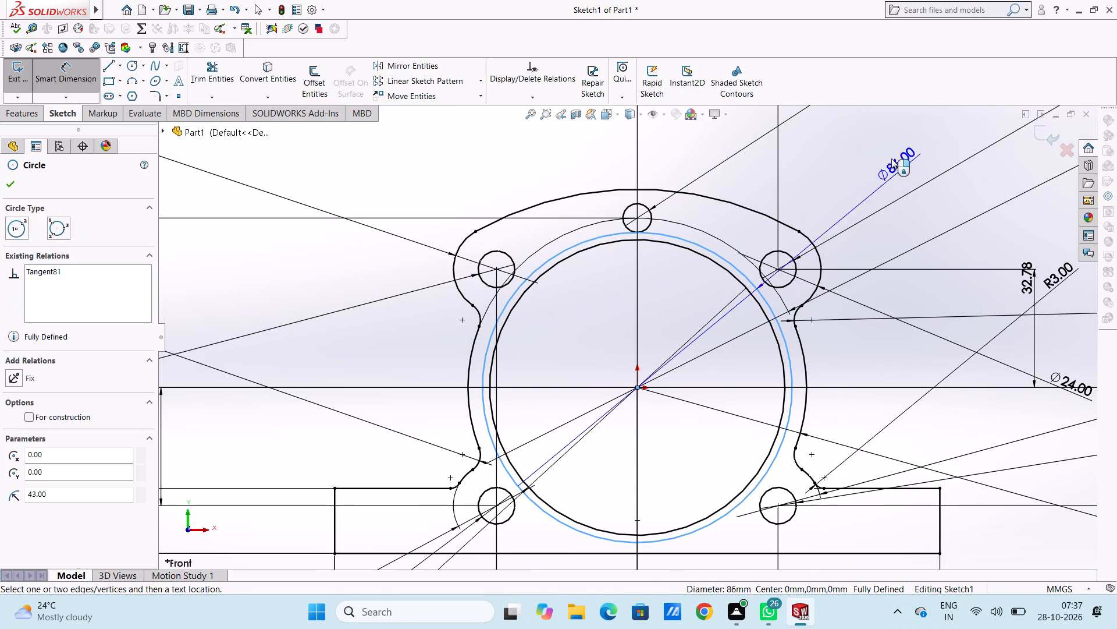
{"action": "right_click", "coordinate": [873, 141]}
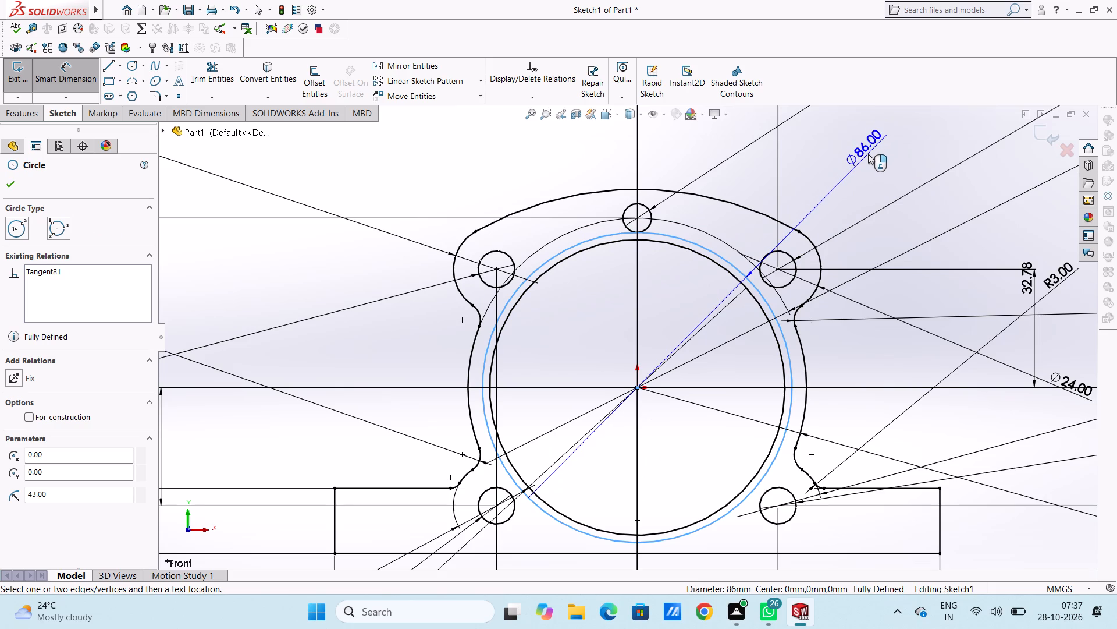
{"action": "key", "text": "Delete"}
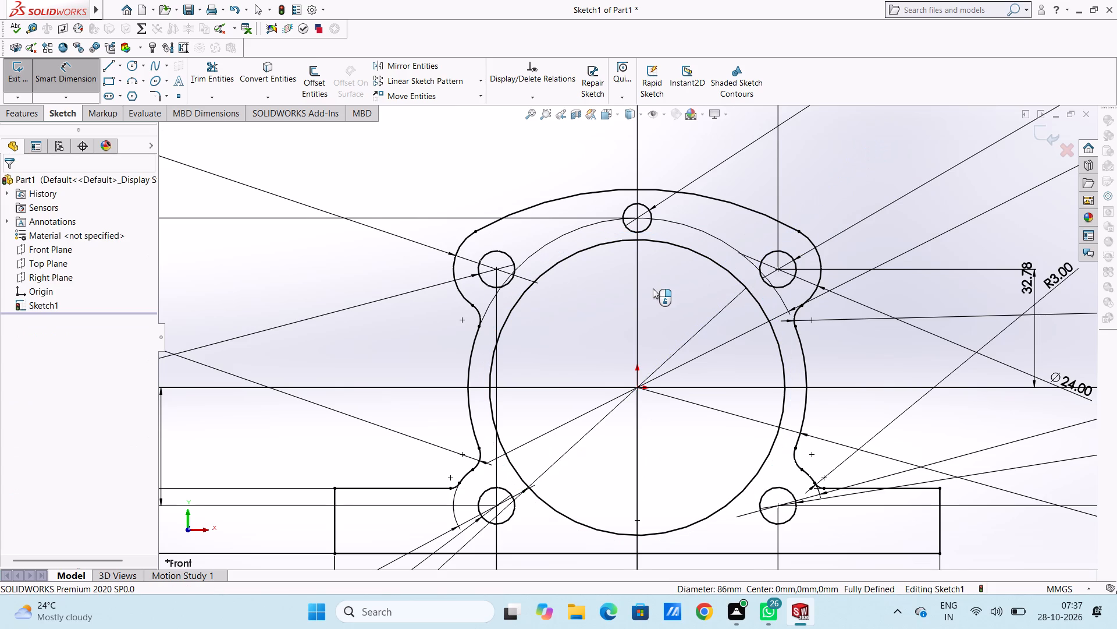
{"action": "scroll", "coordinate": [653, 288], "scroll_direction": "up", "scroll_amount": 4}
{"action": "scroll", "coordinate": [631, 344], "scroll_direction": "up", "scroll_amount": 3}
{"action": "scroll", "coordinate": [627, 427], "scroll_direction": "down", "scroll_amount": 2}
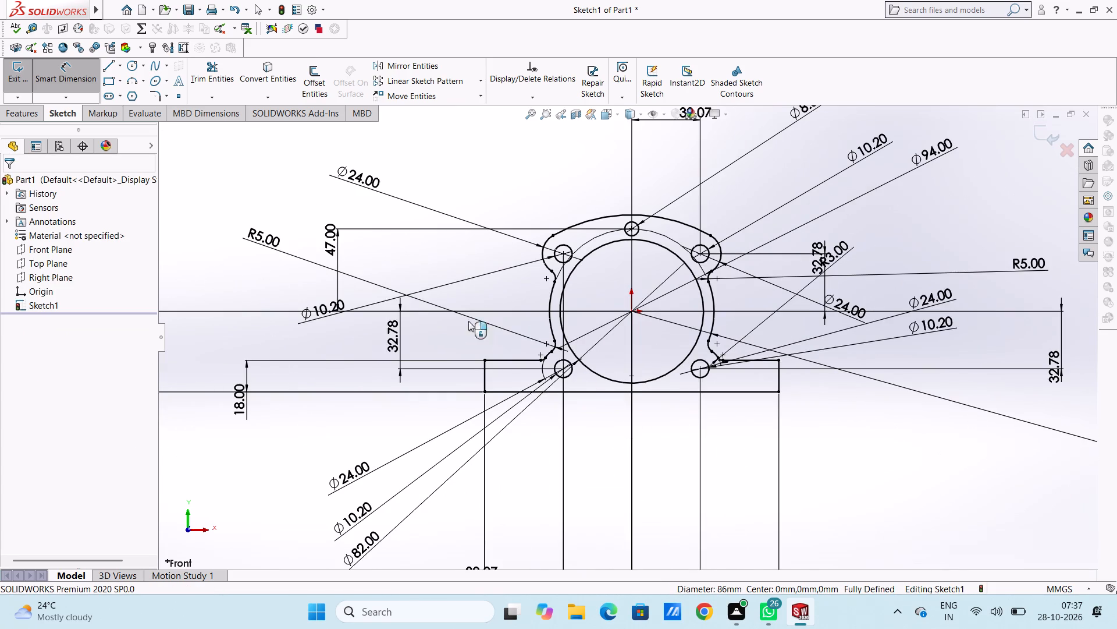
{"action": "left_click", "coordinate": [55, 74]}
Extrude the sketch profile as a blind boss with a depth of 30 mm.
{"action": "left_click", "coordinate": [24, 116]}
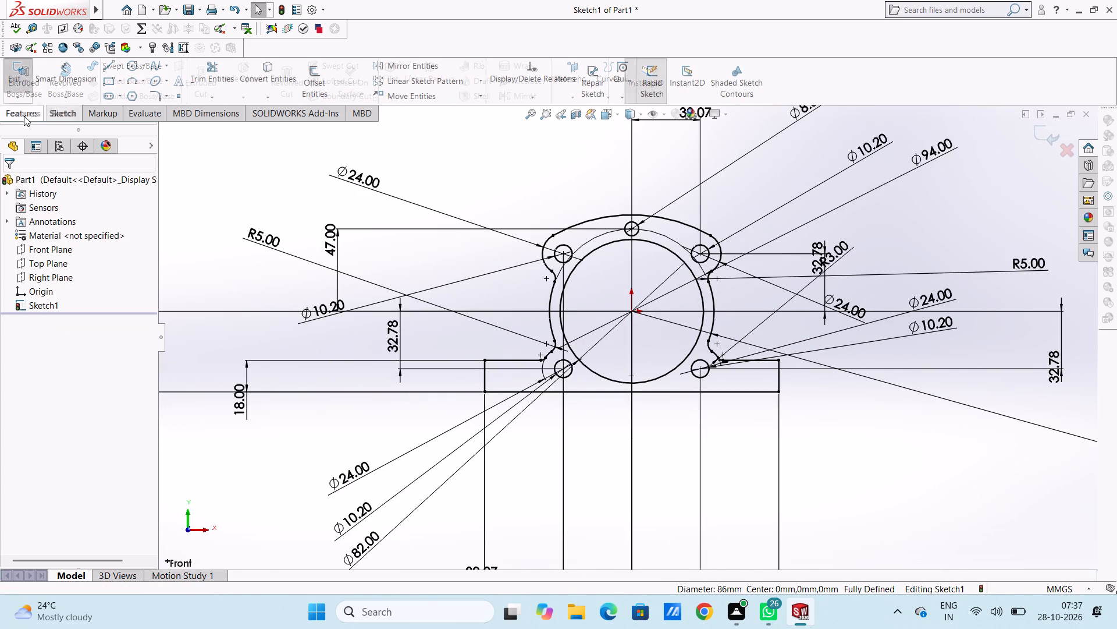
{"action": "left_click", "coordinate": [22, 79]}
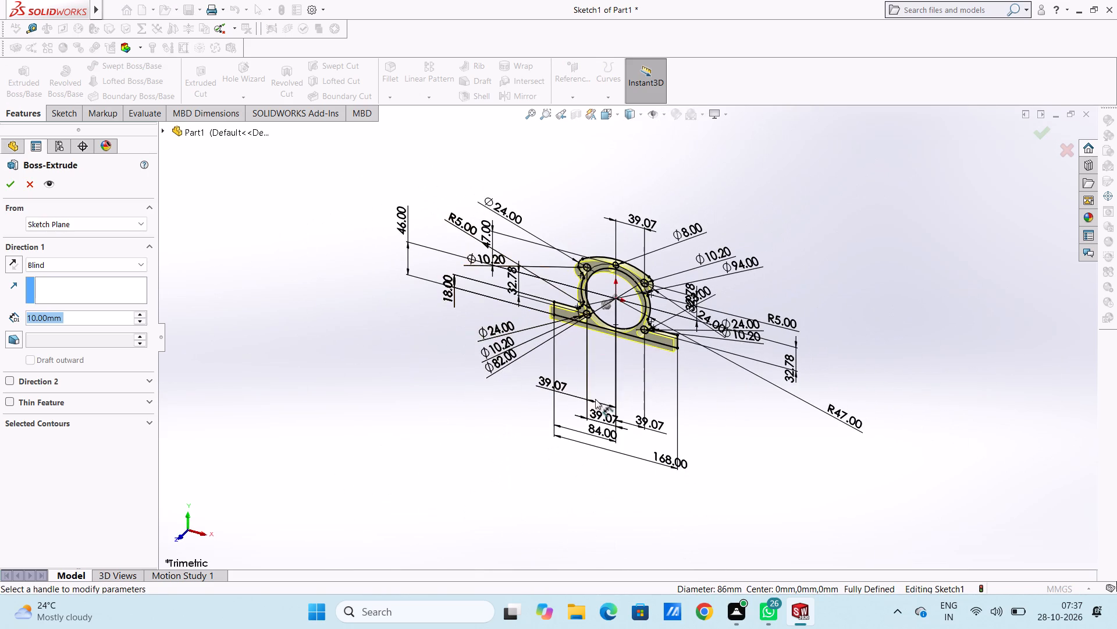
{"action": "scroll", "coordinate": [606, 367], "scroll_direction": "down", "scroll_amount": 5}
{"action": "scroll", "coordinate": [642, 166], "scroll_direction": "up", "scroll_amount": 4}
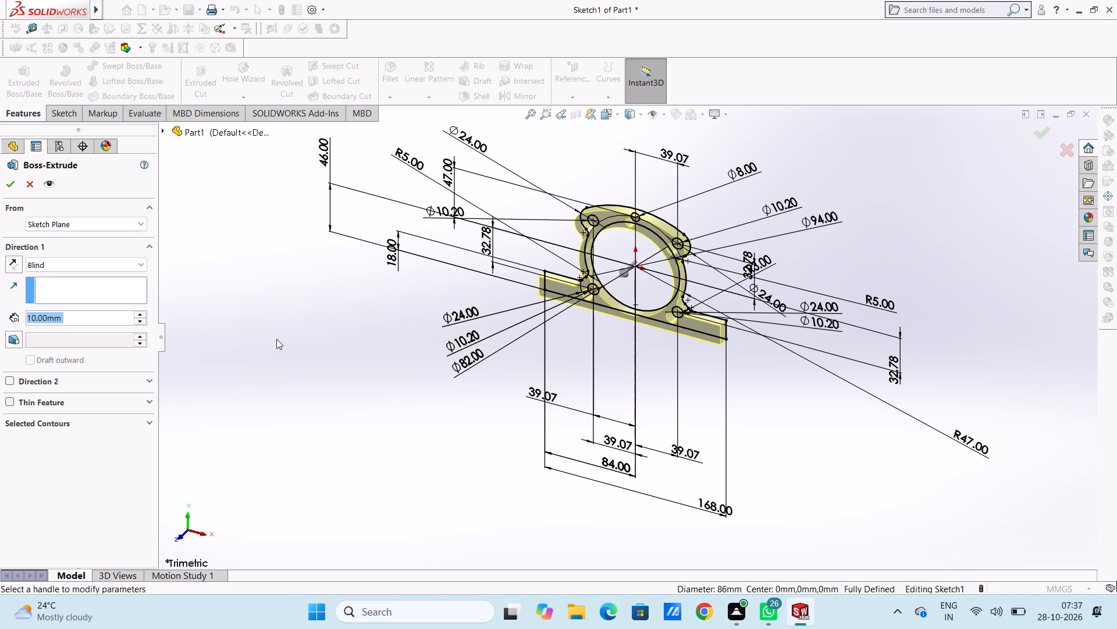
{"action": "key", "text": "2"}
{"action": "key", "text": "Return"}
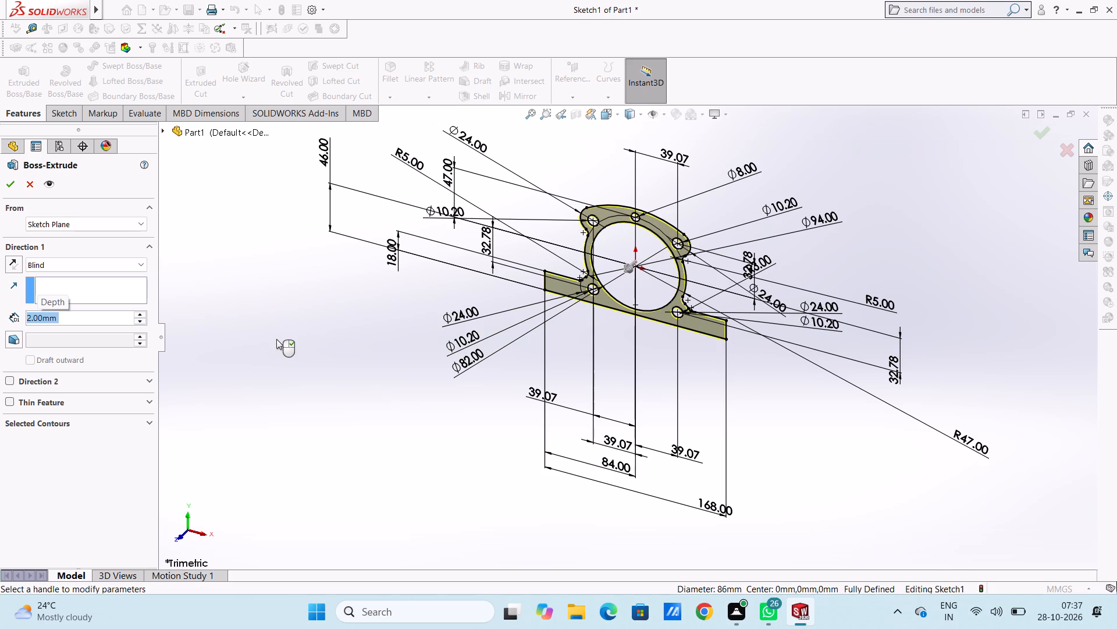
{"action": "type", "text": "20"}
{"action": "key", "text": "Return"}
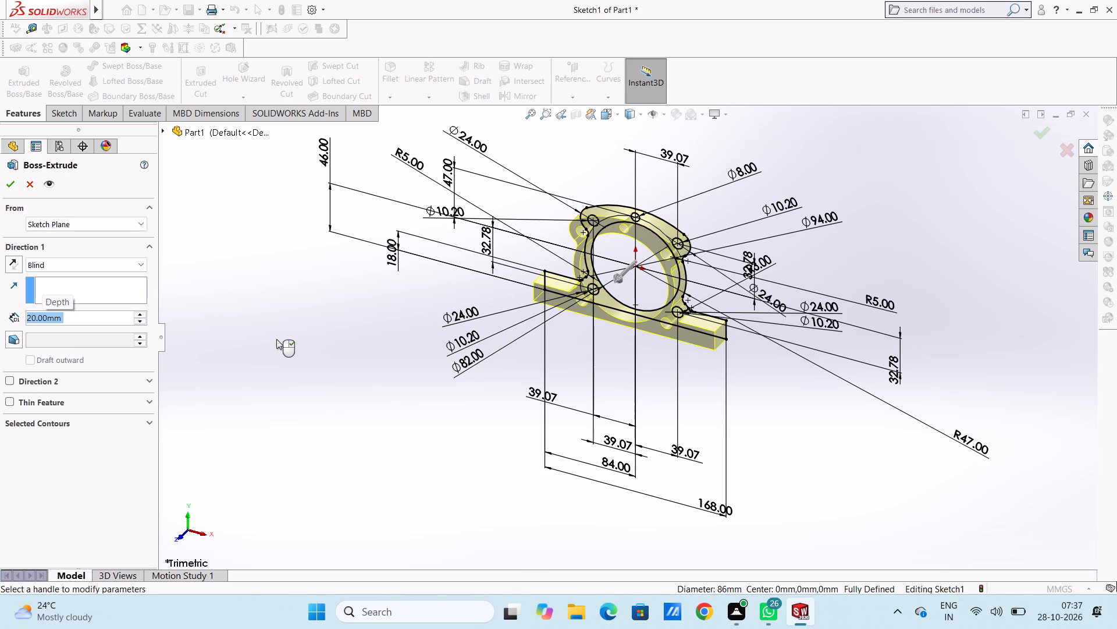
{"action": "type", "text": "30"}
{"action": "key", "text": "Return"}
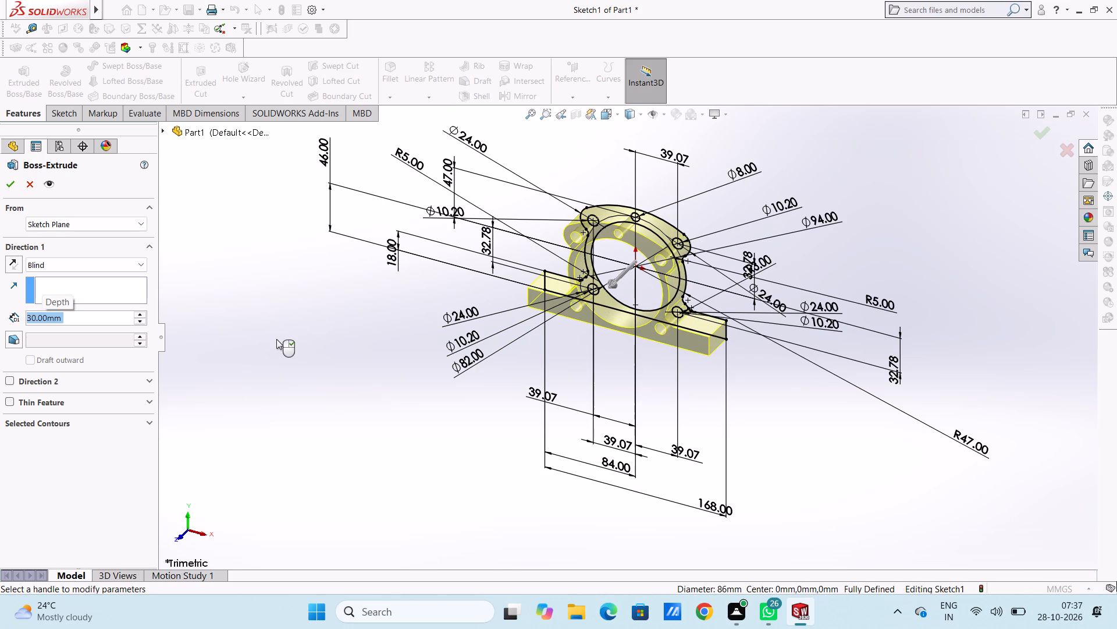
{"action": "left_click", "coordinate": [9, 188]}
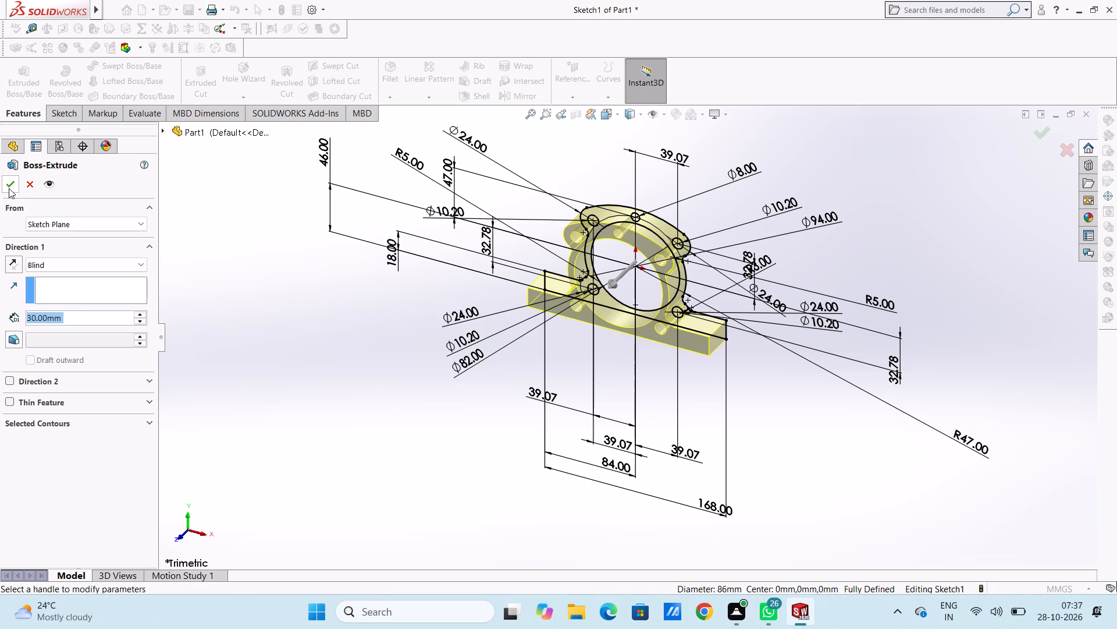
{"action": "left_click", "coordinate": [220, 341]}
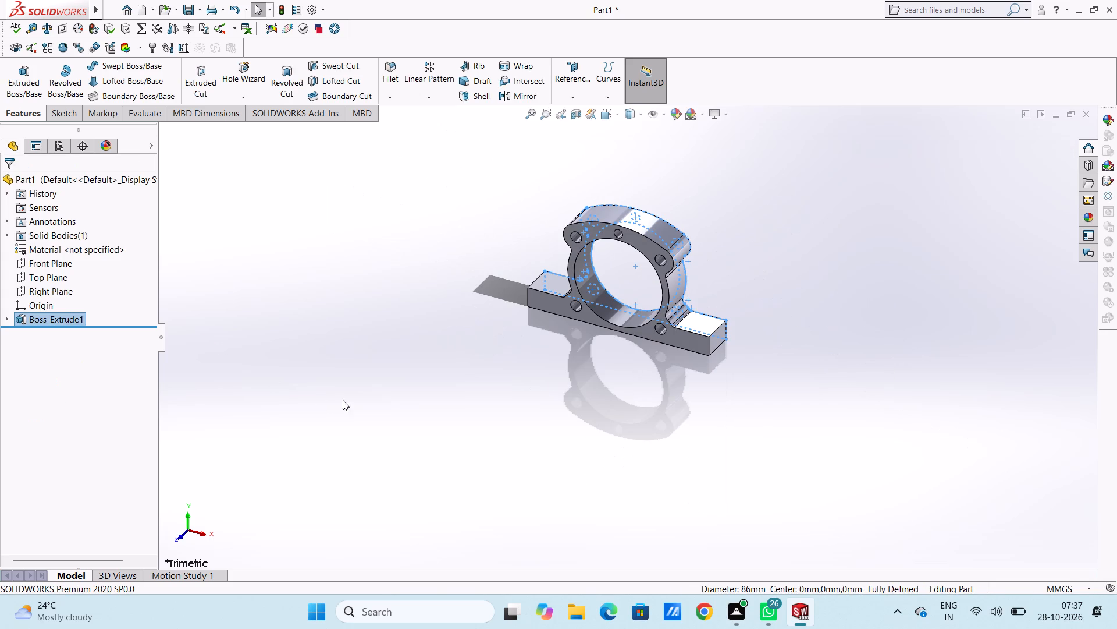
Examine the extruded bracket from several angles, checking the bore, the bolt holes, the lobes and the base.
{"action": "middle_click_drag", "start_coordinate": [419, 414], "coordinate": [362, 413]}
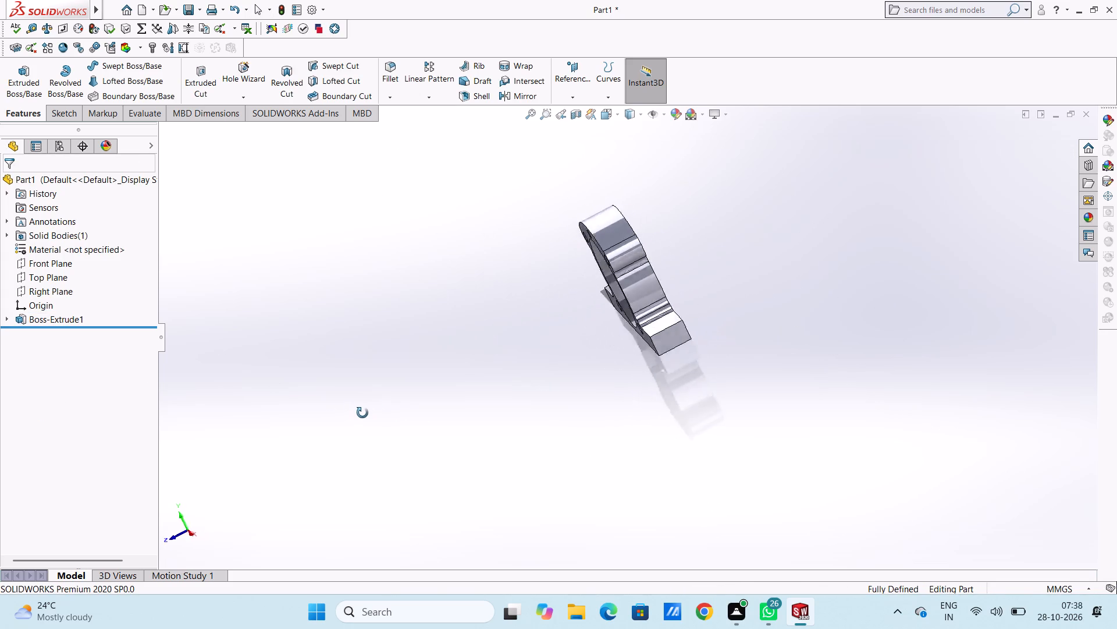
{"action": "middle_click_drag", "start_coordinate": [362, 413], "coordinate": [419, 455]}
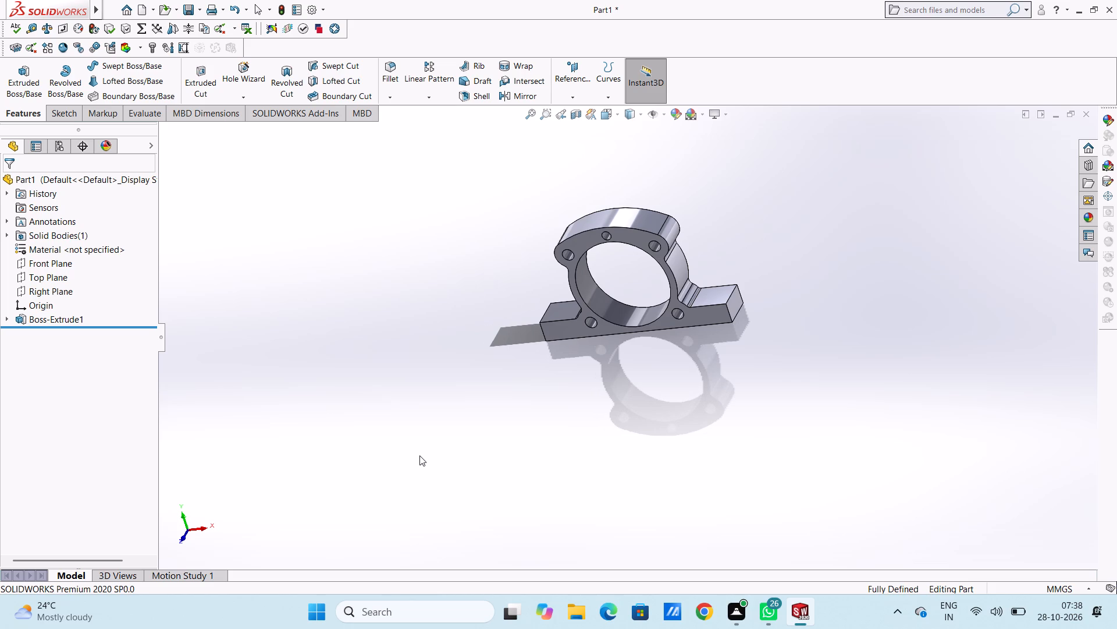
{"action": "middle_click_drag", "start_coordinate": [483, 443], "coordinate": [437, 348]}
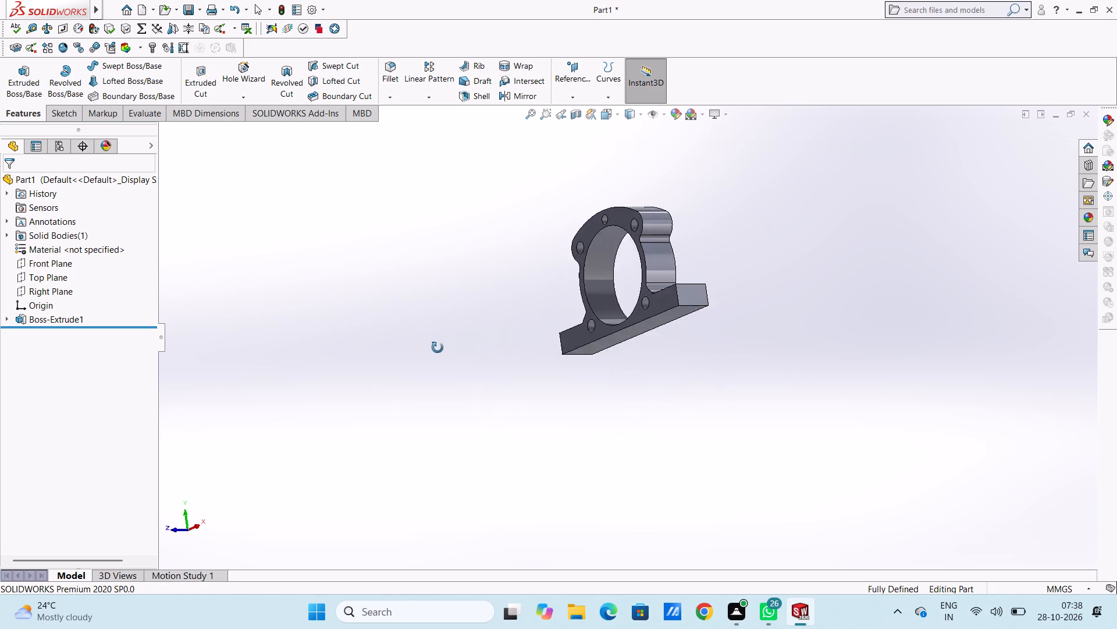
{"action": "middle_click_drag", "start_coordinate": [437, 348], "coordinate": [354, 512]}
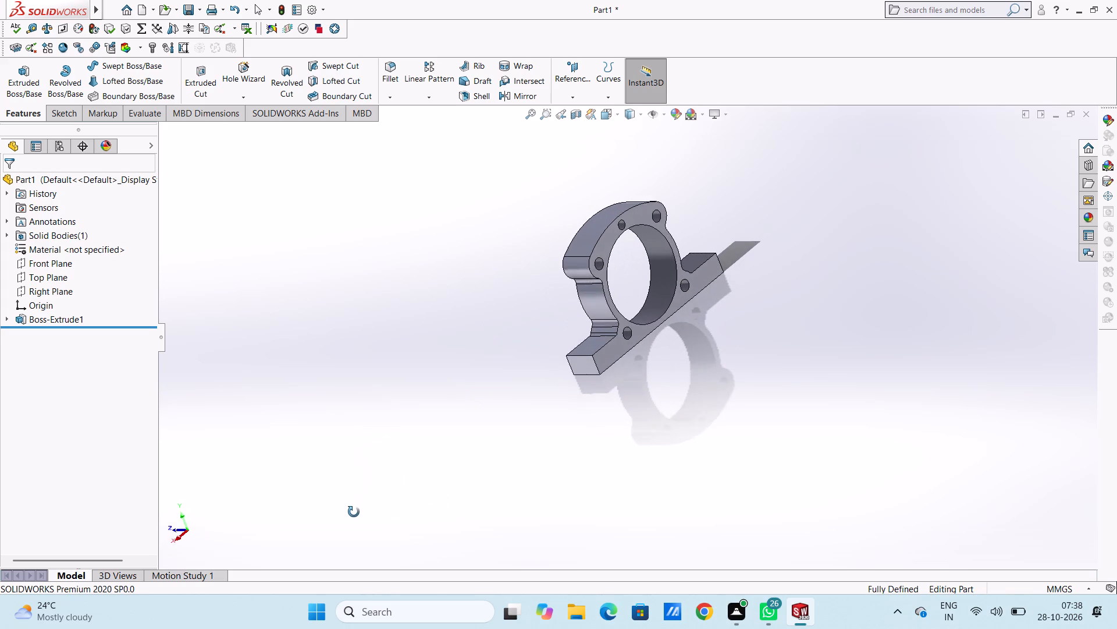
{"action": "middle_click_drag", "start_coordinate": [354, 512], "coordinate": [355, 513]}
{"action": "scroll", "coordinate": [355, 513], "scroll_direction": "down", "scroll_amount": 1}
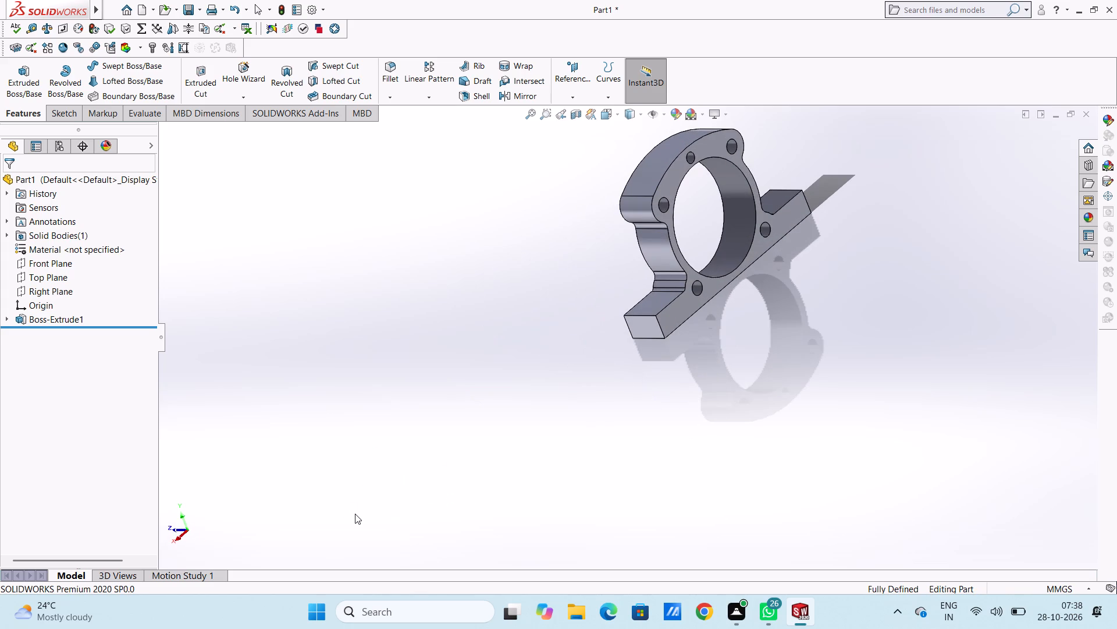
{"action": "scroll", "coordinate": [564, 432], "scroll_direction": "up", "scroll_amount": 4}
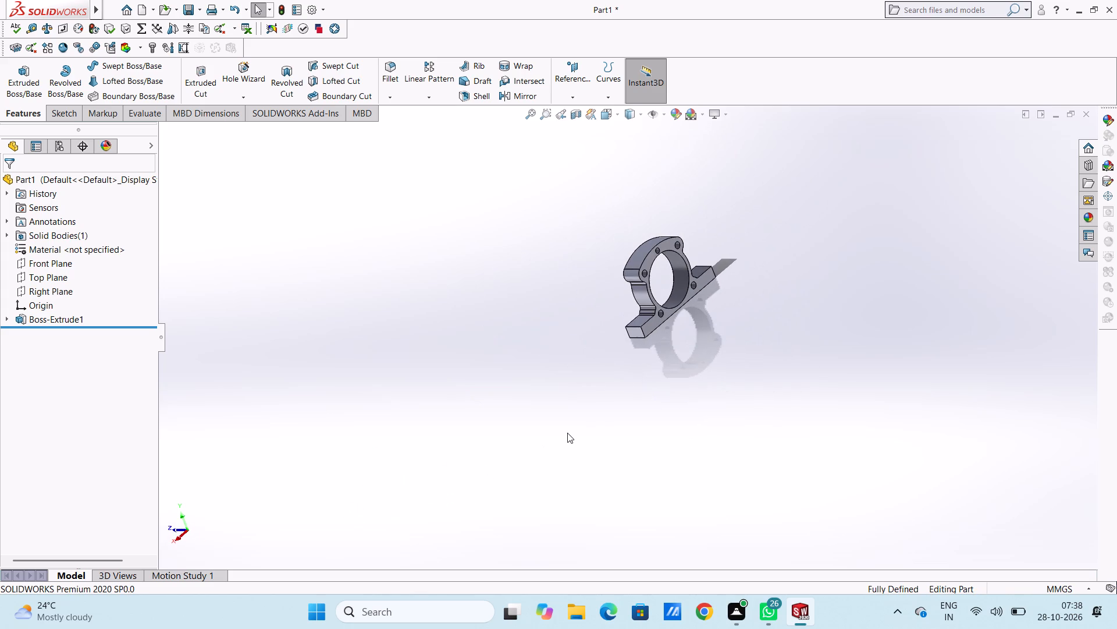
{"action": "middle_click_drag", "start_coordinate": [696, 411], "coordinate": [736, 410]}
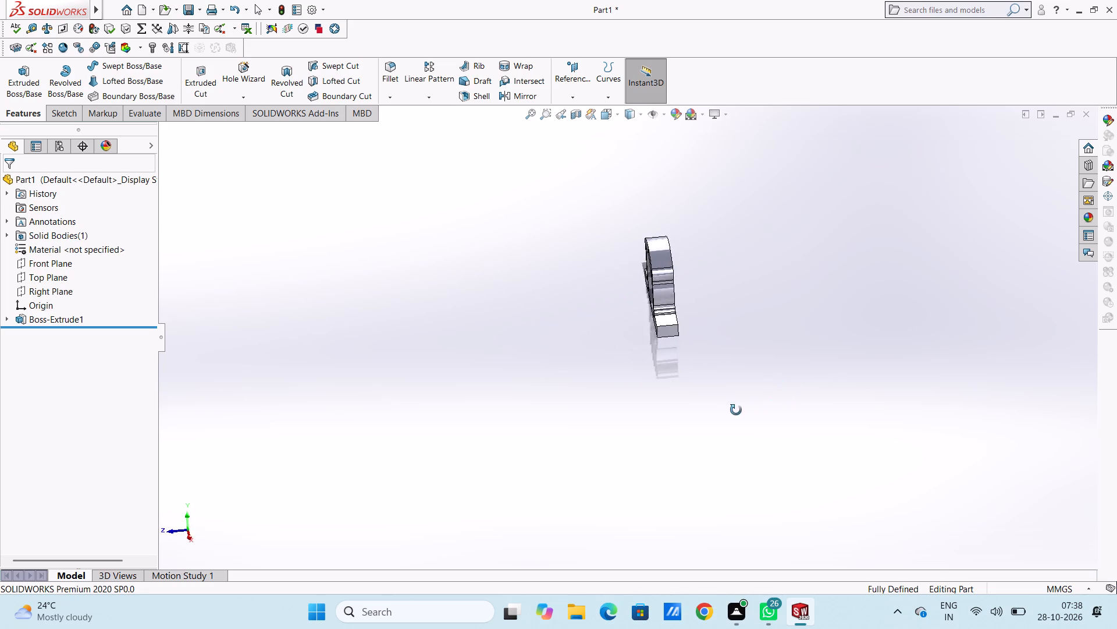
{"action": "middle_click_drag", "start_coordinate": [736, 410], "coordinate": [692, 419]}
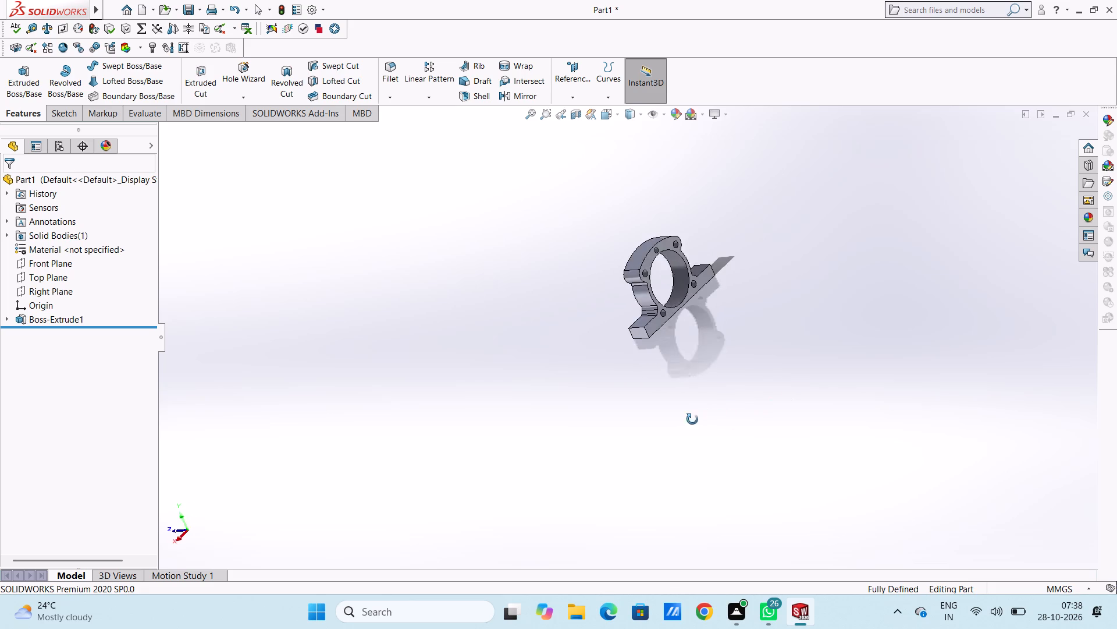
{"action": "middle_click_drag", "start_coordinate": [692, 419], "coordinate": [670, 423]}
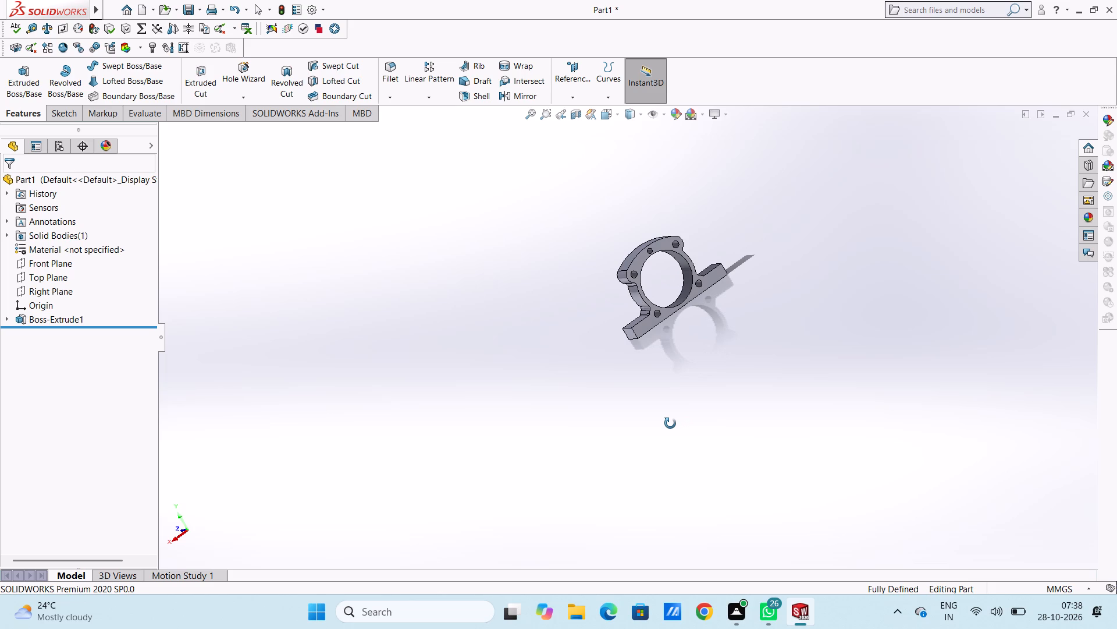
{"action": "middle_click_drag", "start_coordinate": [670, 423], "coordinate": [659, 376]}
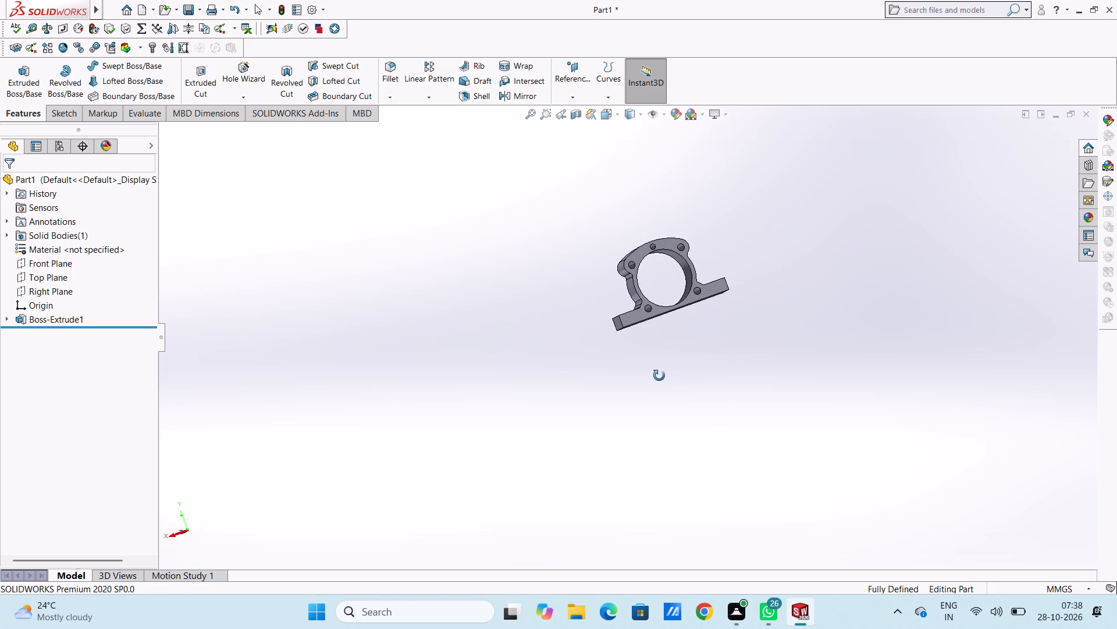
{"action": "middle_click_drag", "start_coordinate": [659, 376], "coordinate": [659, 376]}
{"action": "scroll", "coordinate": [692, 270], "scroll_direction": "down", "scroll_amount": 5}
{"action": "middle_click_drag", "start_coordinate": [631, 271], "coordinate": [626, 322]}
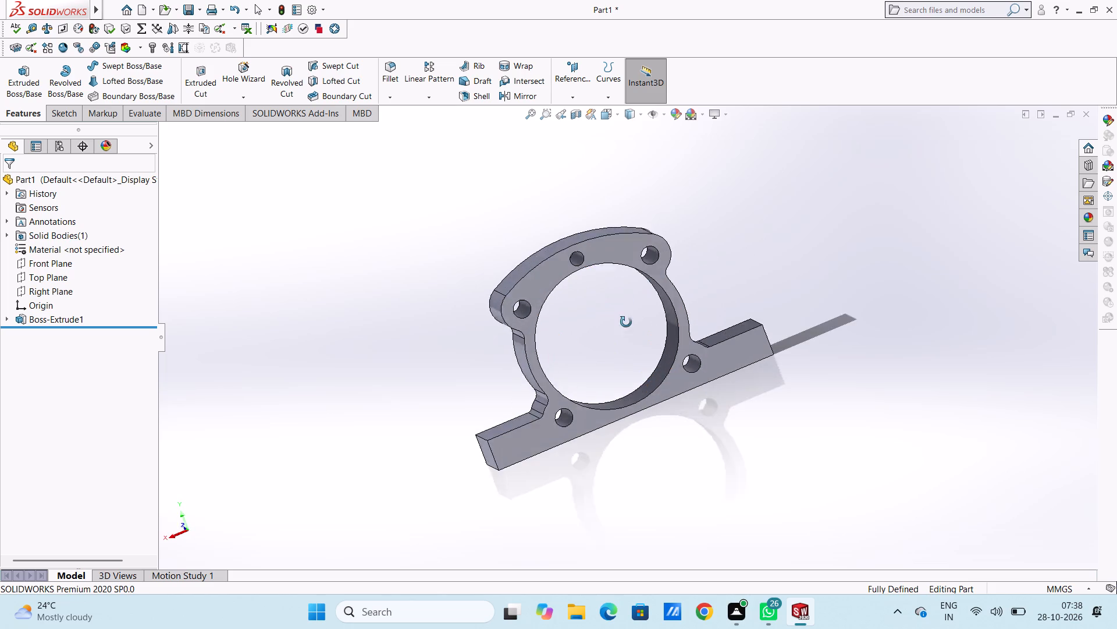
Examine the extruded bracket from the front, oblique and side angles, checking its bore, holes and thickness.
{"action": "middle_click_drag", "start_coordinate": [626, 322], "coordinate": [615, 286]}
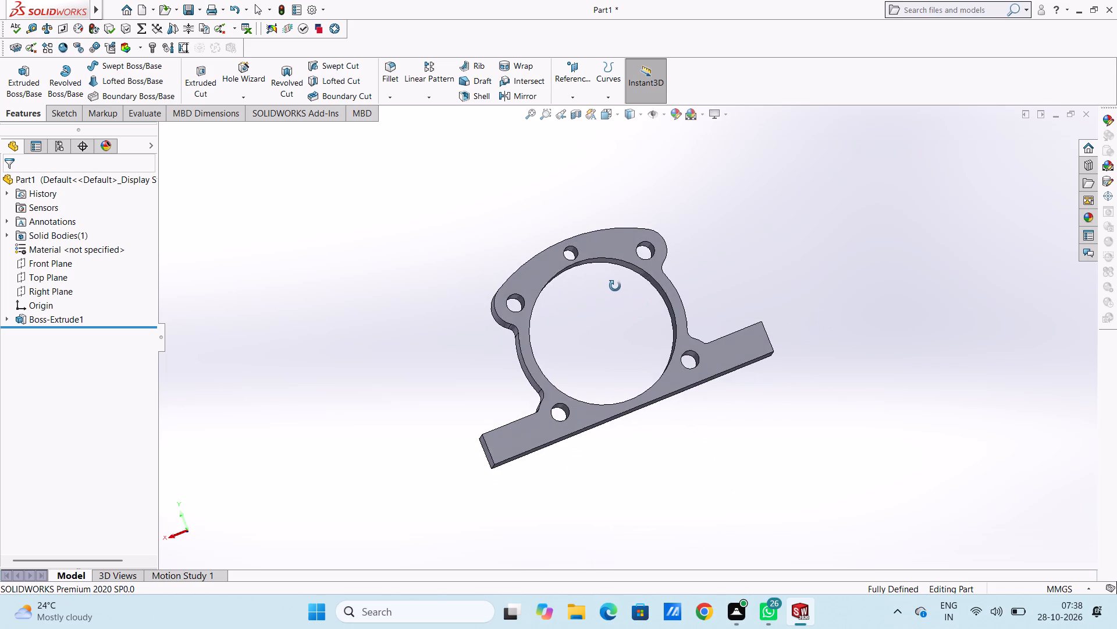
{"action": "middle_click_drag", "start_coordinate": [615, 286], "coordinate": [620, 306]}
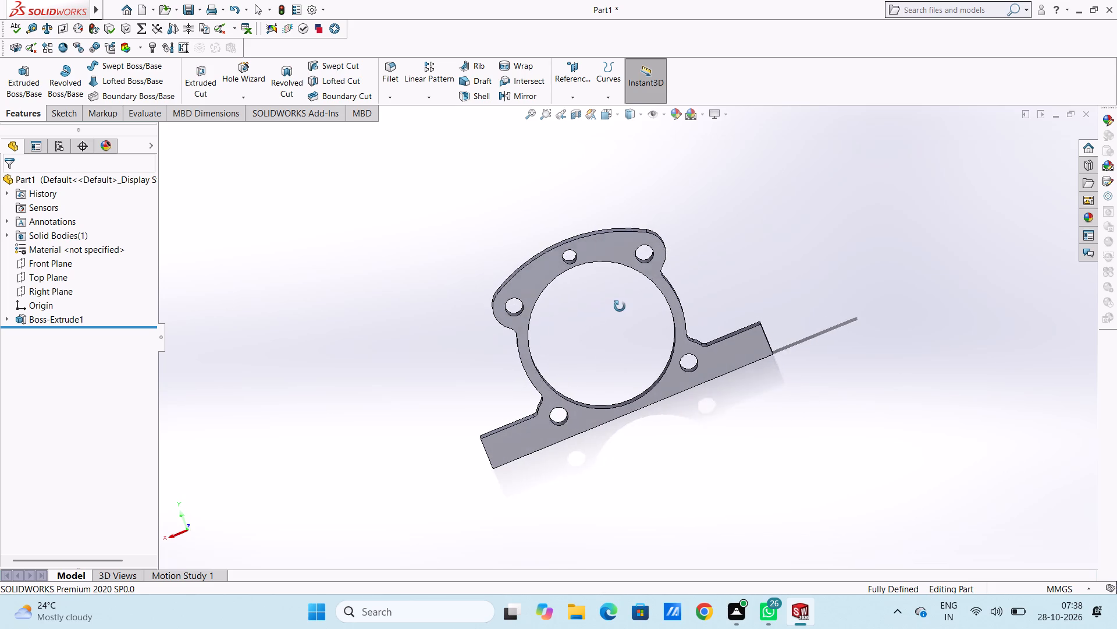
{"action": "middle_click_drag", "start_coordinate": [620, 306], "coordinate": [677, 292]}
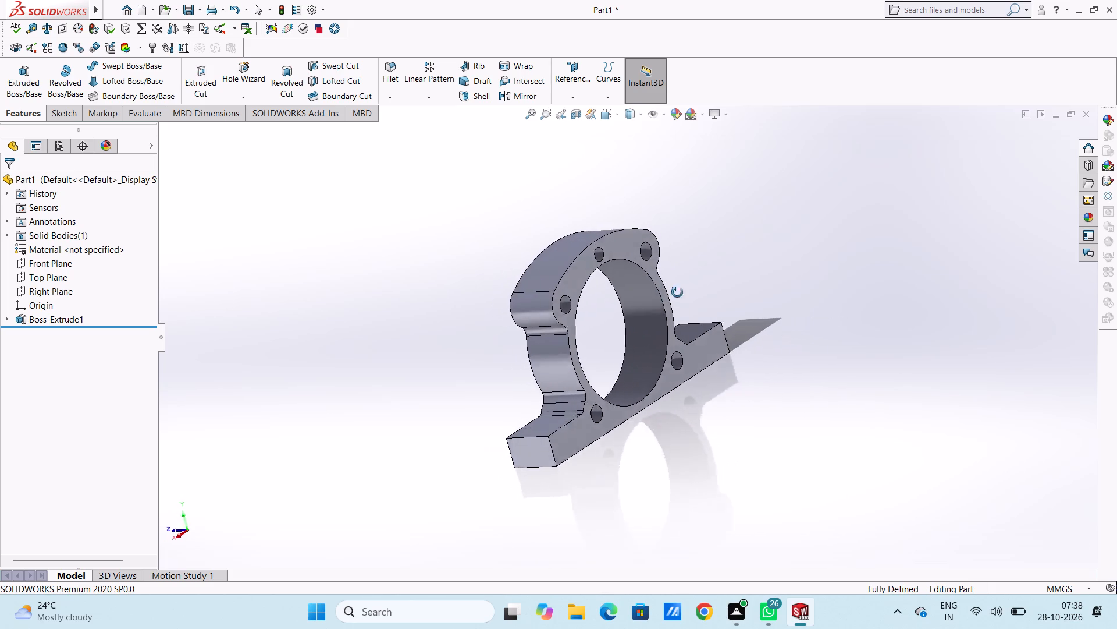
{"action": "middle_click_drag", "start_coordinate": [677, 292], "coordinate": [672, 310]}
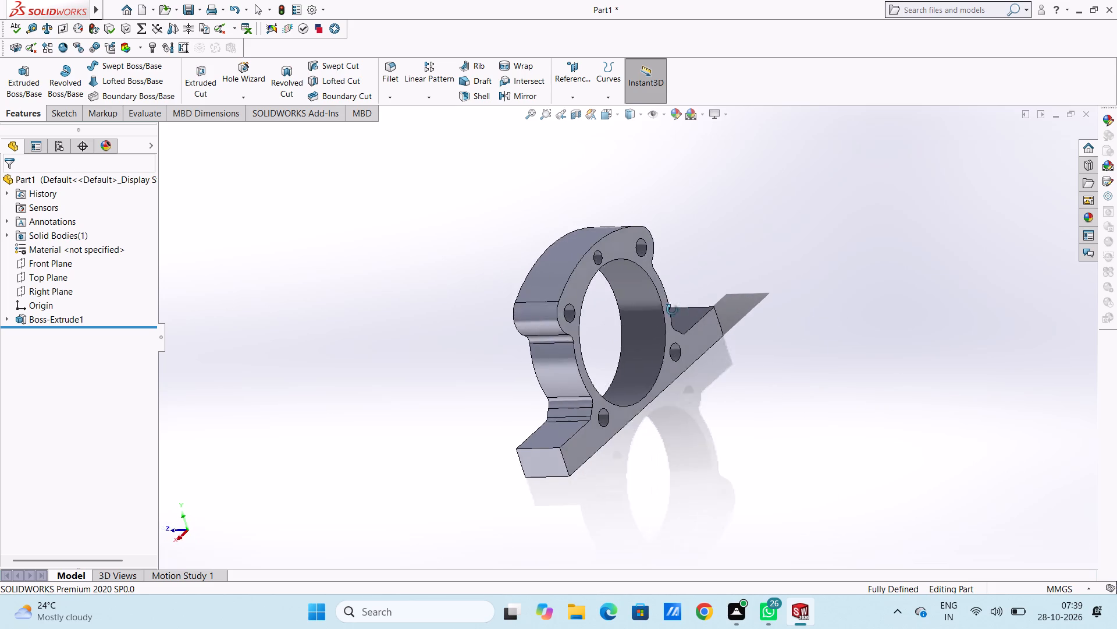
{"action": "middle_click_drag", "start_coordinate": [672, 310], "coordinate": [642, 314]}
{"action": "scroll", "coordinate": [633, 321], "scroll_direction": "up", "scroll_amount": 3}
{"action": "middle_click_drag", "start_coordinate": [736, 391], "coordinate": [820, 383]}
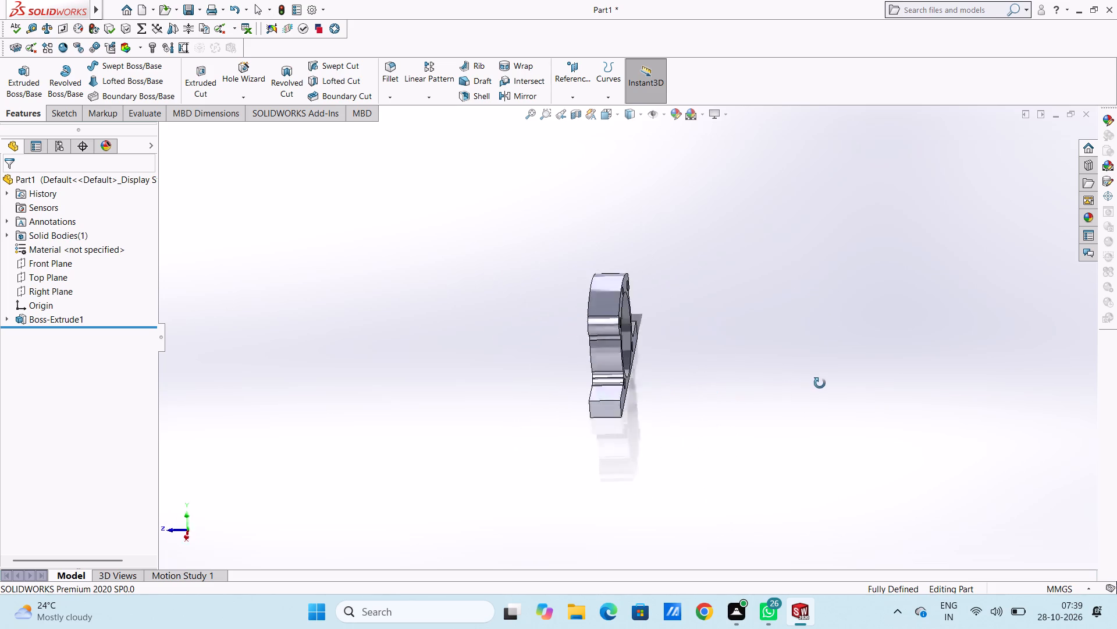
{"action": "middle_click_drag", "start_coordinate": [820, 383], "coordinate": [803, 385]}
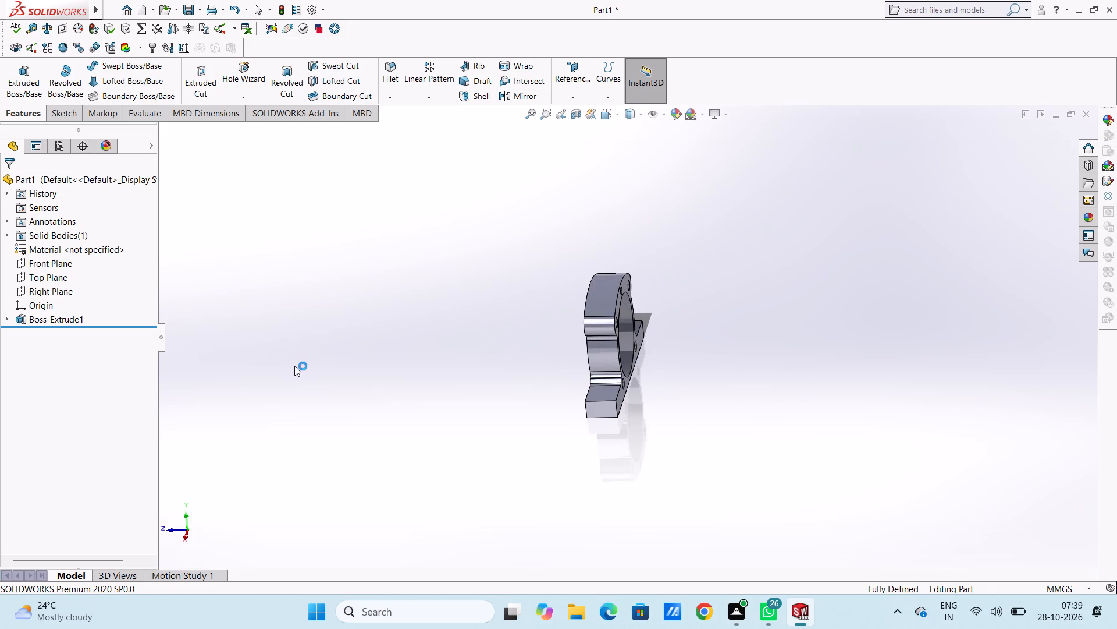
Create a reference plane offset 168 mm from the Front Plane, on the side toward which the bracket is extruded.
{"action": "key", "text": "Escape"}
{"action": "key", "text": "ctrl+5"}
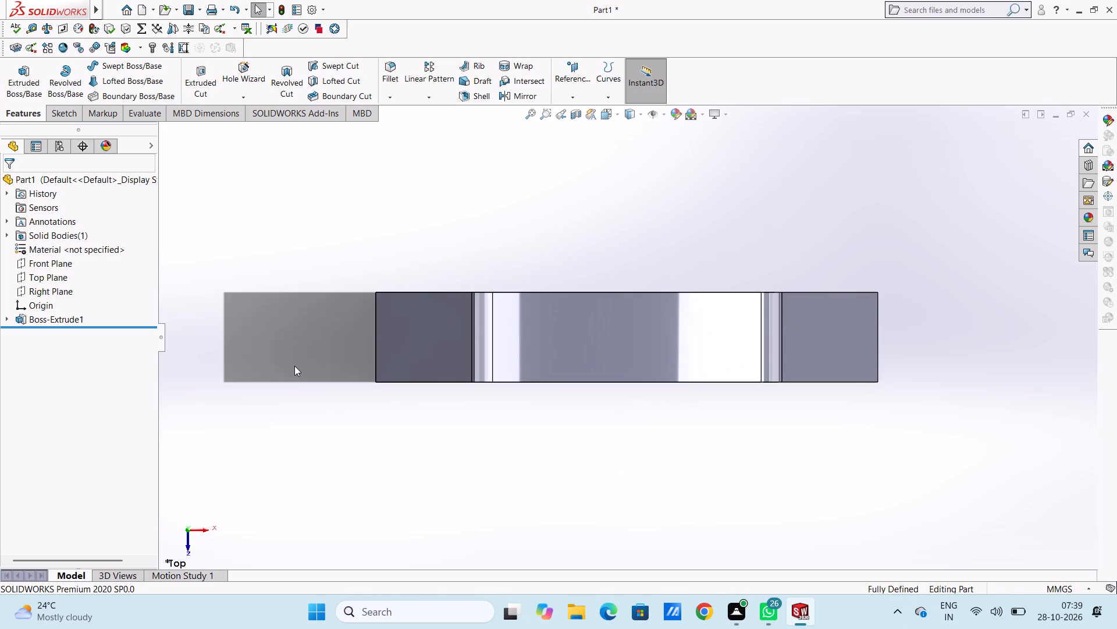
{"action": "scroll", "coordinate": [709, 401], "scroll_direction": "up", "scroll_amount": 5}
{"action": "scroll", "coordinate": [634, 468], "scroll_direction": "up", "scroll_amount": 4}
{"action": "scroll", "coordinate": [634, 468], "scroll_direction": "down", "scroll_amount": 4}
{"action": "scroll", "coordinate": [613, 334], "scroll_direction": "up", "scroll_amount": 2}
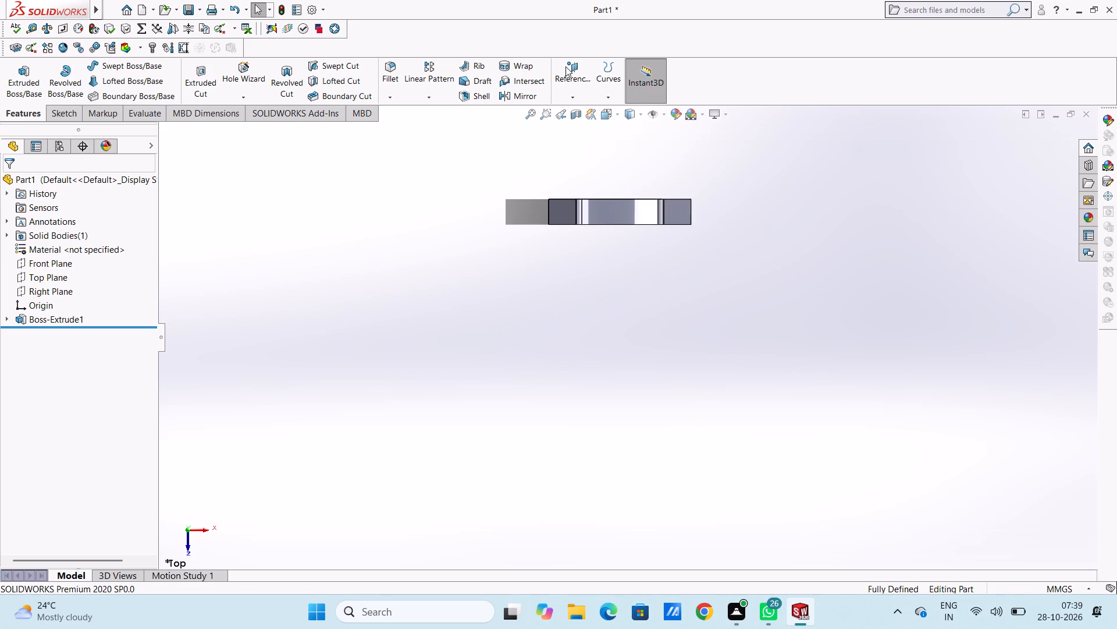
{"action": "left_click", "coordinate": [574, 74]}
{"action": "left_click", "coordinate": [584, 111]}
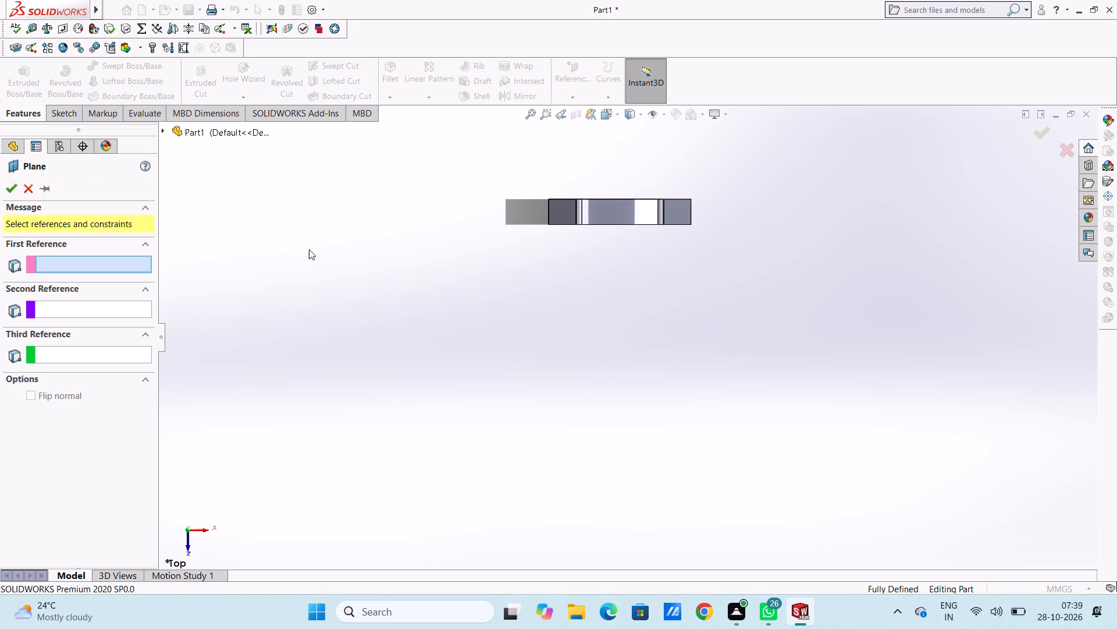
{"action": "left_click", "coordinate": [216, 131]}
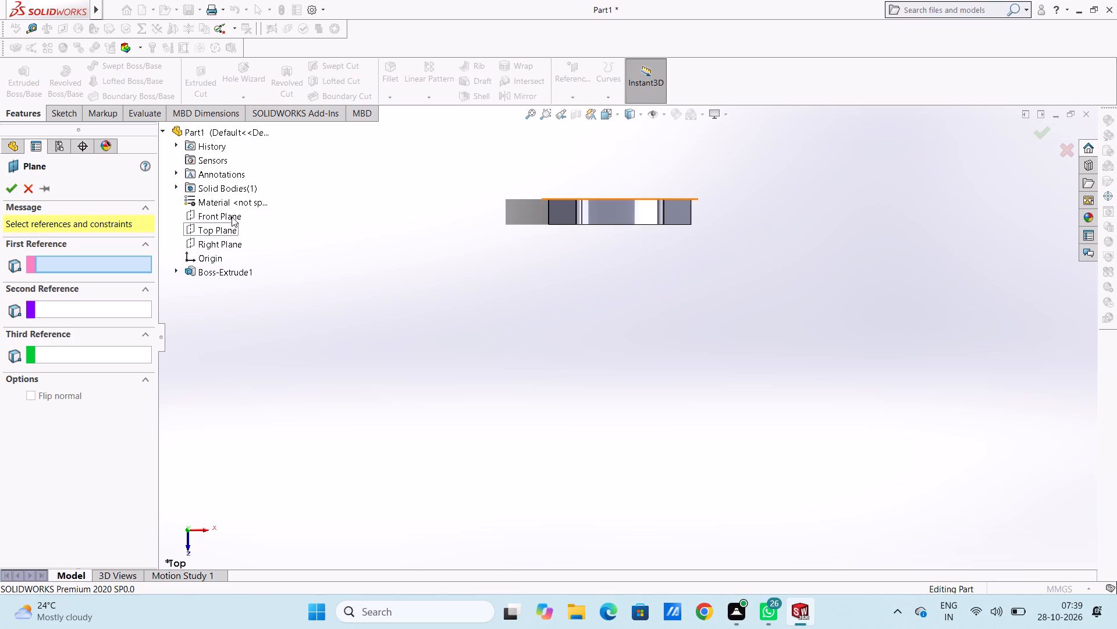
{"action": "left_click", "coordinate": [232, 217]}
{"action": "double_click", "coordinate": [79, 363]}
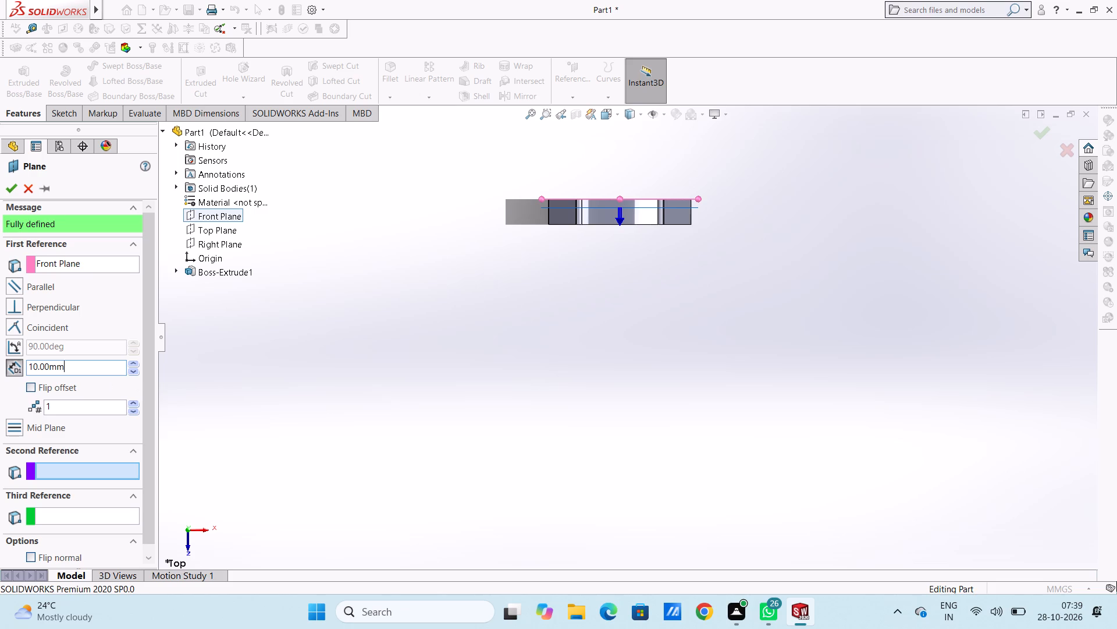
{"action": "type", "text": "168"}
{"action": "key", "text": "Return"}
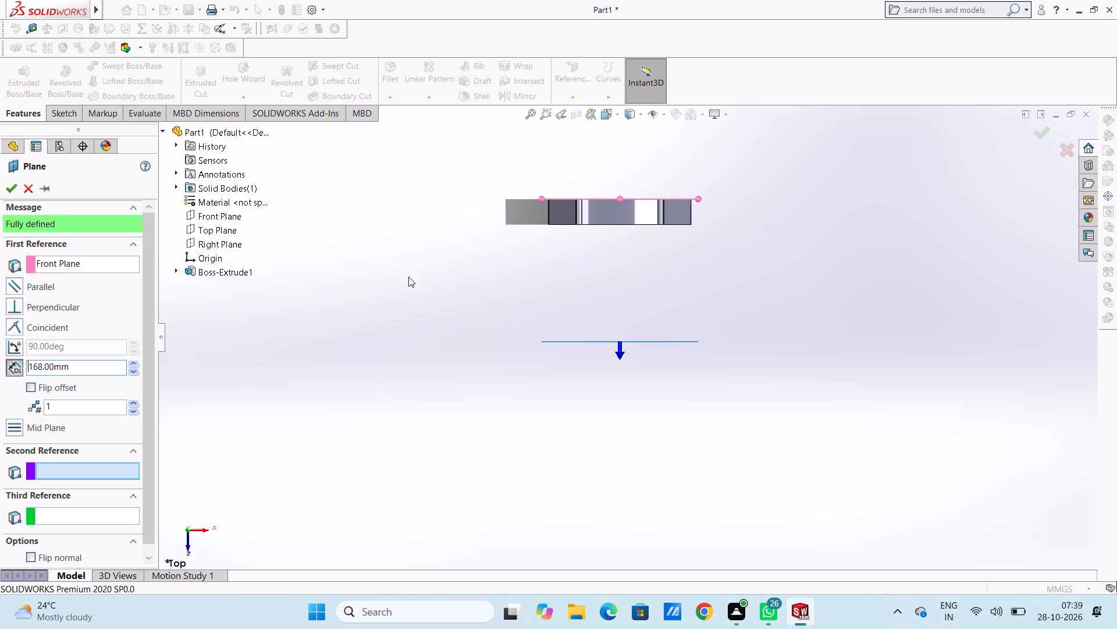
{"action": "left_click", "coordinate": [6, 185]}
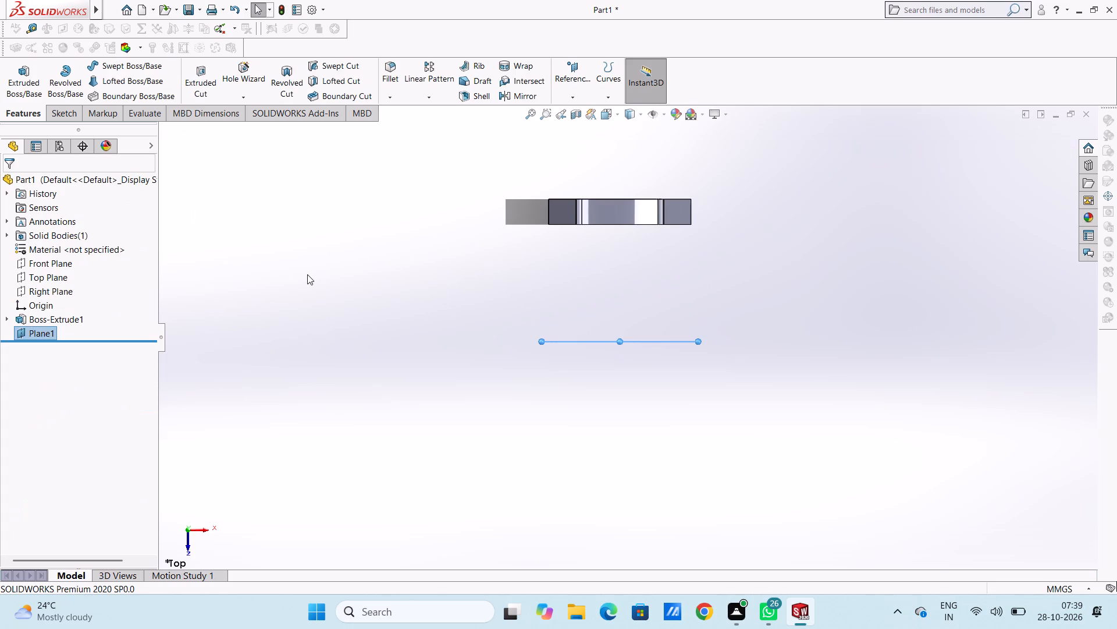
{"action": "left_click", "coordinate": [307, 274]}
Extrude the bracket's existing sketch again as a 30 mm blind boss starting from the offset plane, reversed toward the first bracket.
{"action": "middle_click_drag", "start_coordinate": [409, 342], "coordinate": [397, 177]}
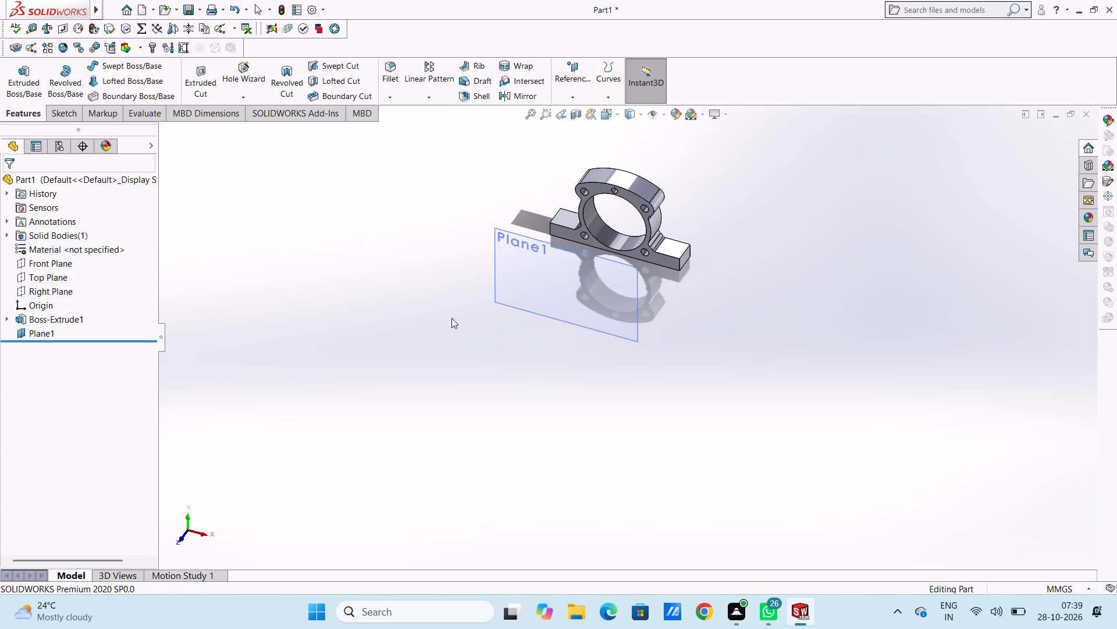
{"action": "middle_click_drag", "start_coordinate": [695, 303], "coordinate": [669, 250]}
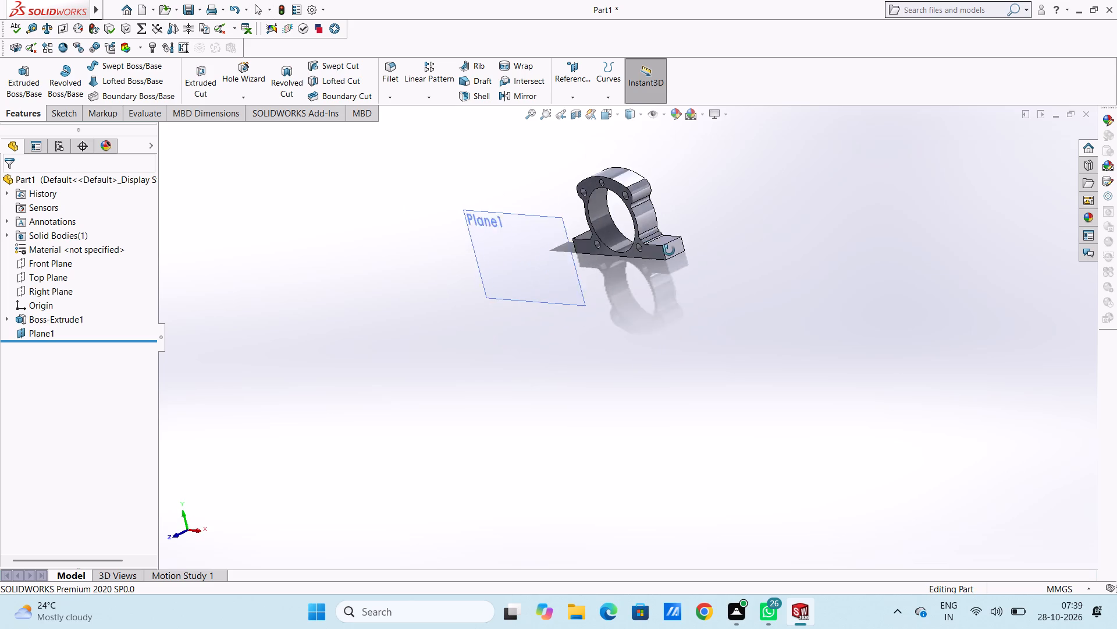
{"action": "middle_click_drag", "start_coordinate": [669, 250], "coordinate": [680, 275]}
{"action": "scroll", "coordinate": [679, 196], "scroll_direction": "down", "scroll_amount": 3}
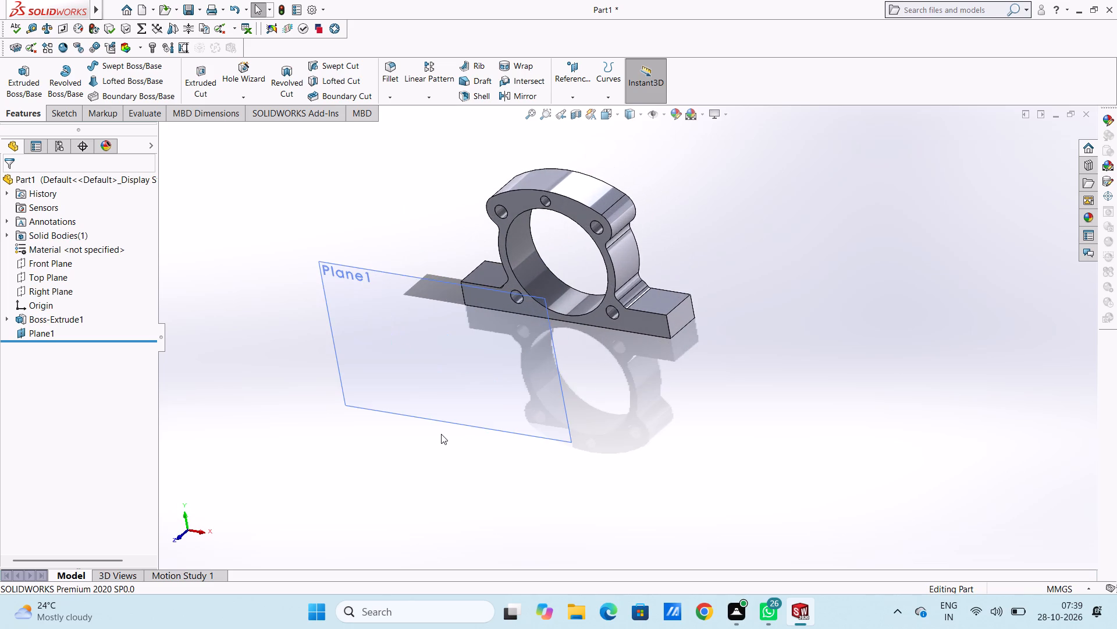
{"action": "scroll", "coordinate": [441, 434], "scroll_direction": "up", "scroll_amount": 4}
{"action": "scroll", "coordinate": [606, 453], "scroll_direction": "down", "scroll_amount": 1}
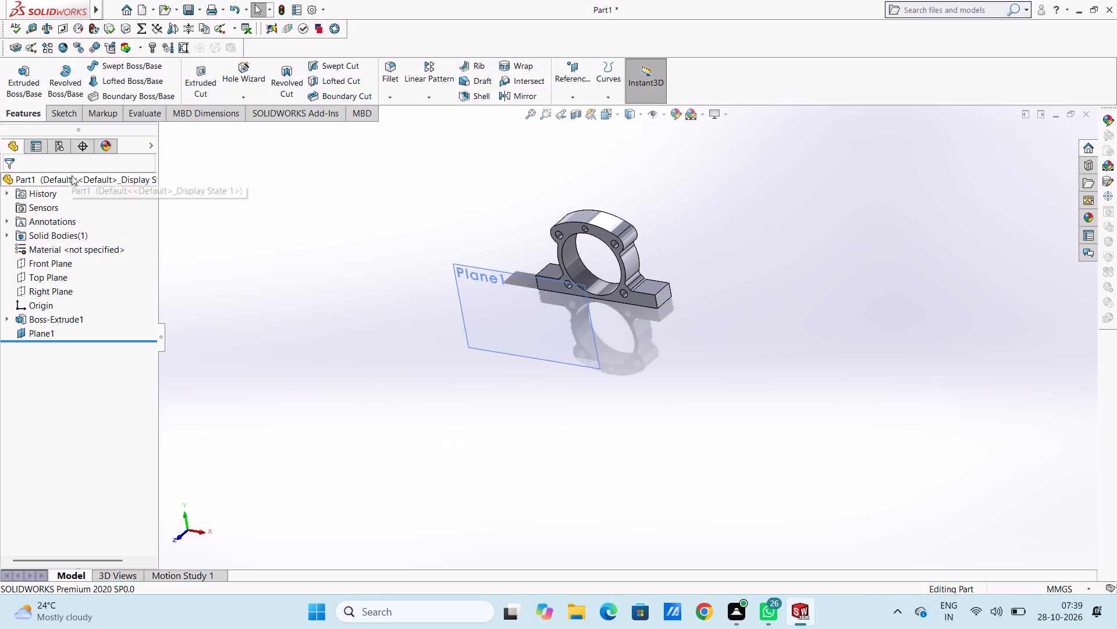
{"action": "left_click", "coordinate": [20, 75]}
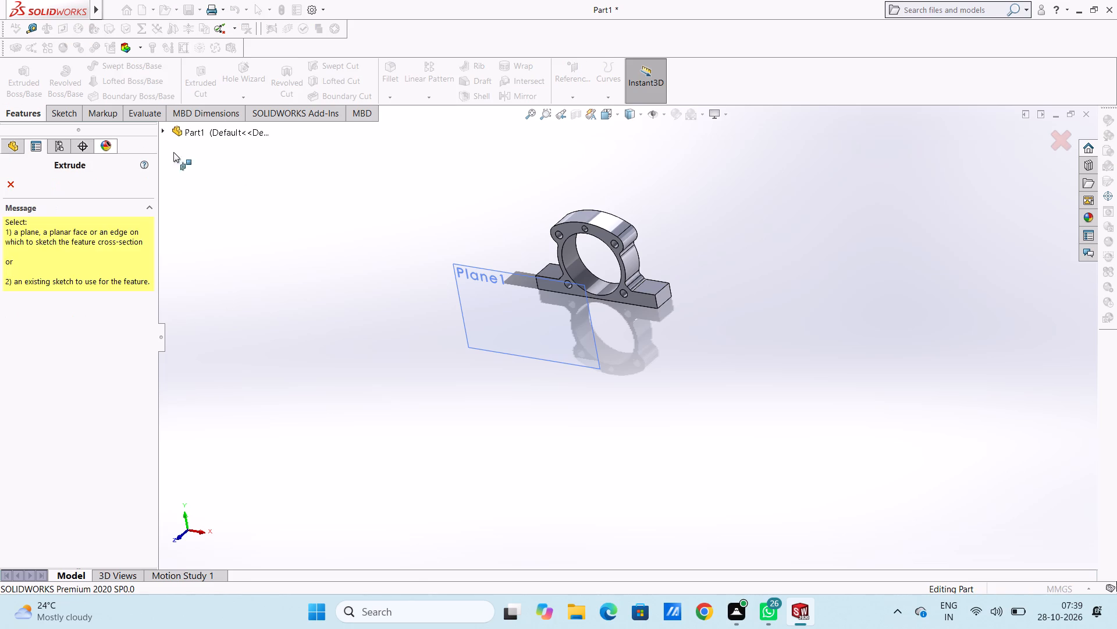
{"action": "left_click", "coordinate": [161, 131]}
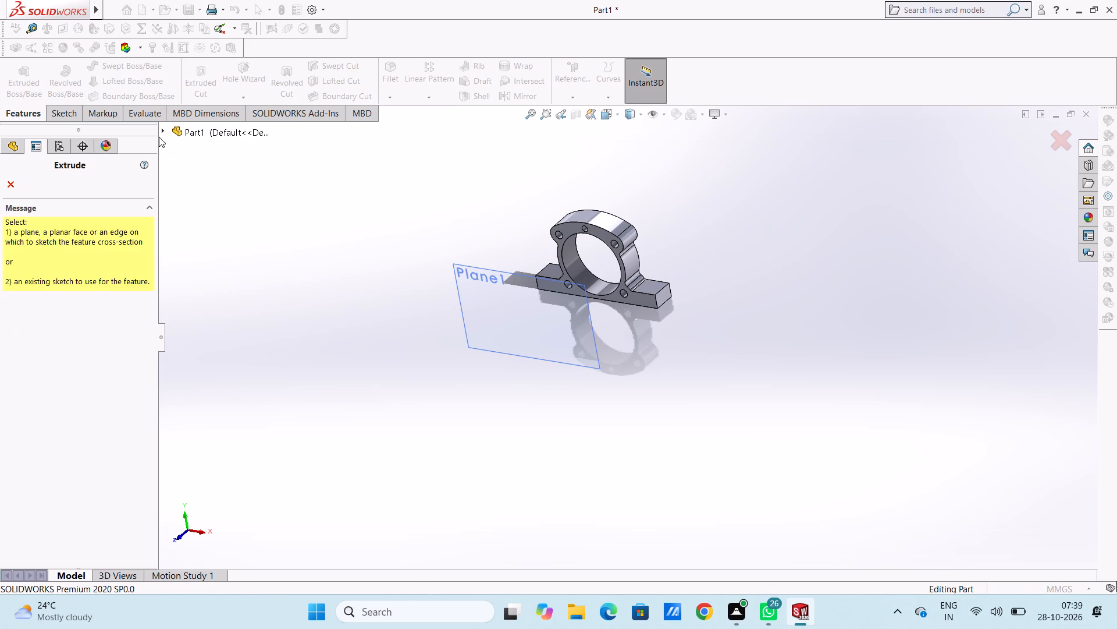
{"action": "left_click", "coordinate": [165, 130]}
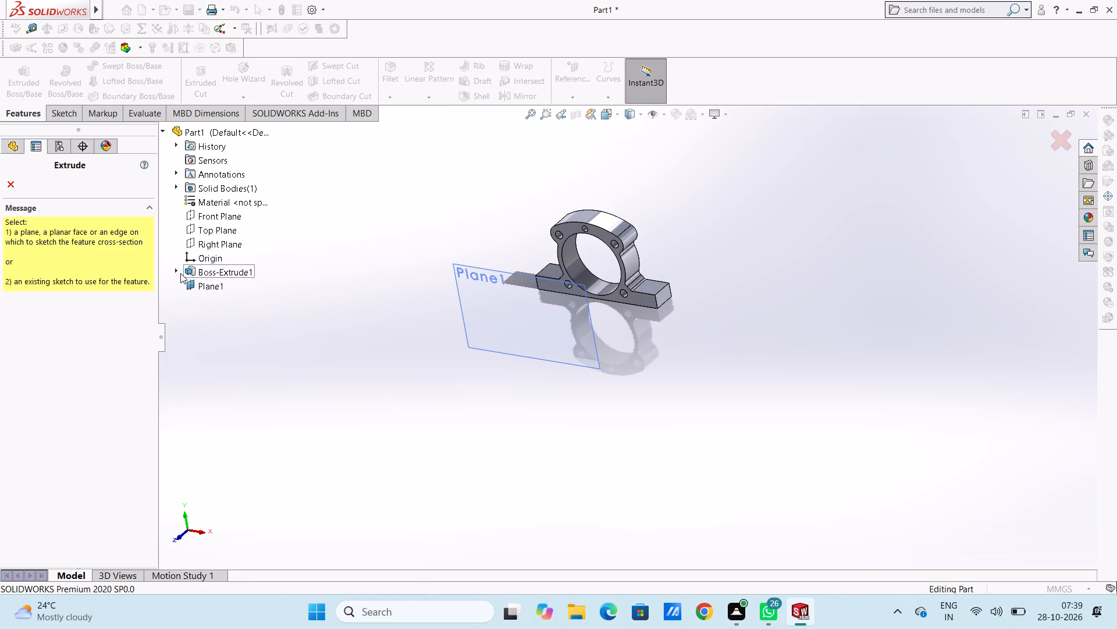
{"action": "left_click", "coordinate": [175, 272]}
{"action": "left_click", "coordinate": [205, 282]}
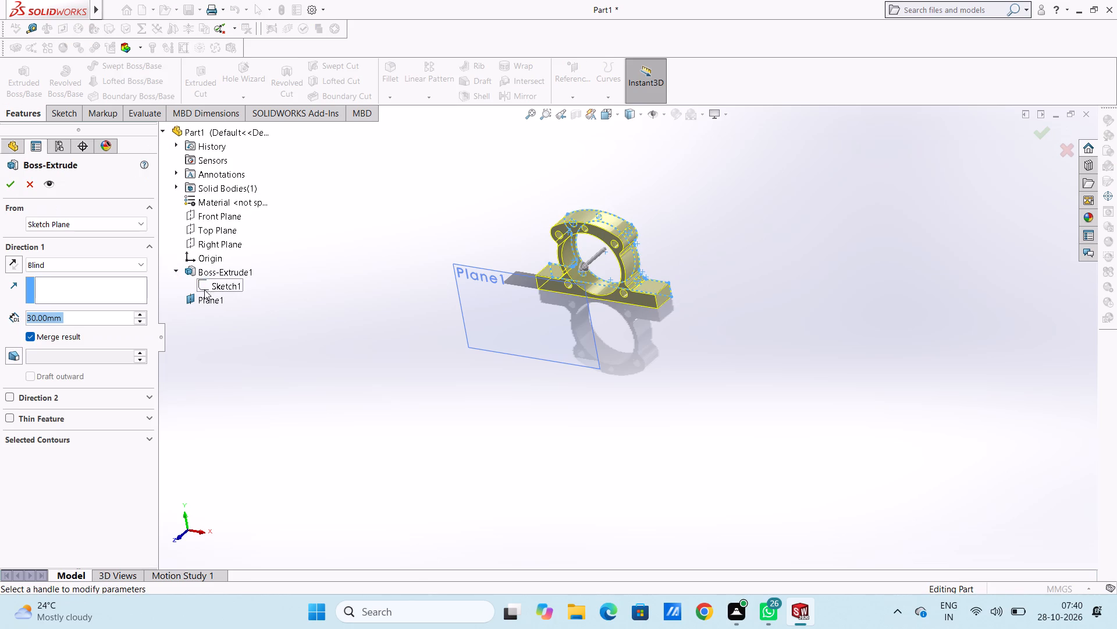
{"action": "left_click", "coordinate": [102, 224]}
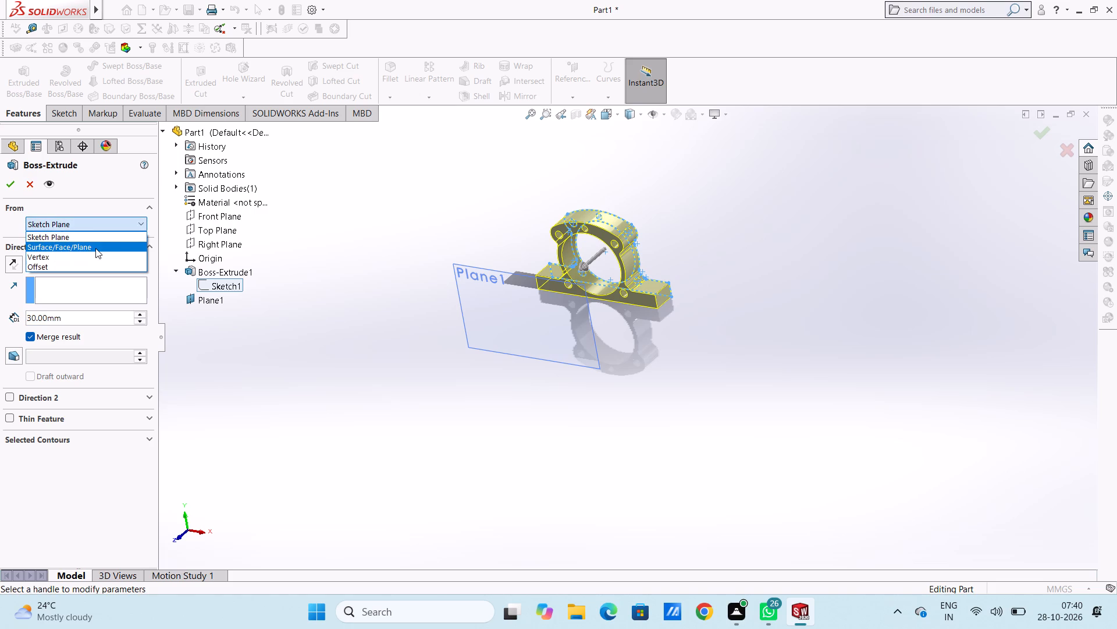
{"action": "left_click", "coordinate": [95, 248]}
{"action": "left_click", "coordinate": [518, 310]}
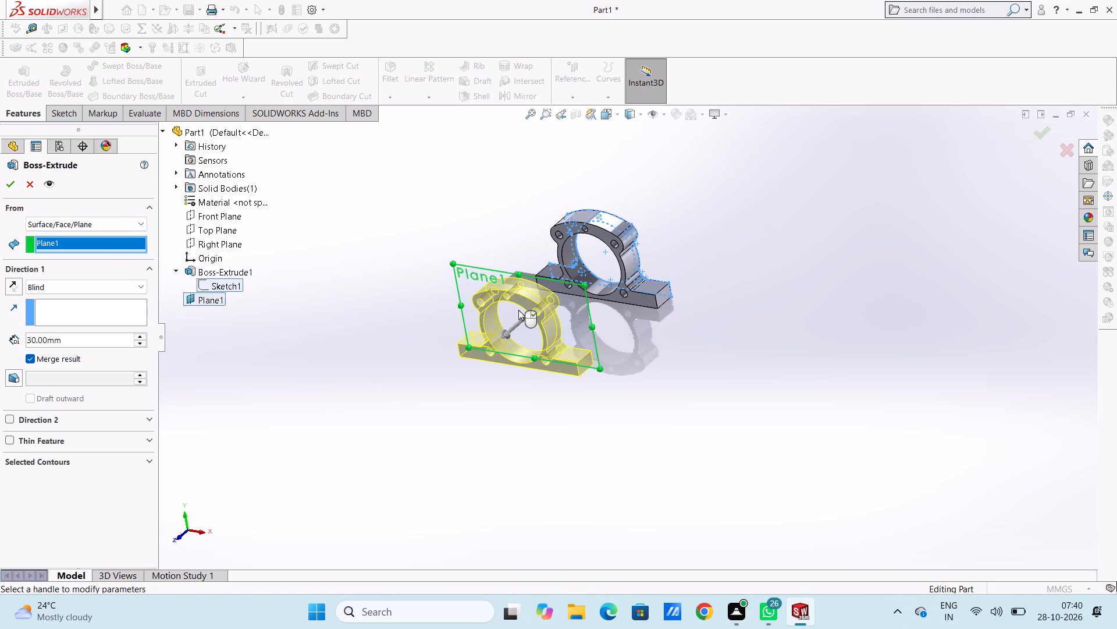
{"action": "middle_click_drag", "start_coordinate": [424, 461], "coordinate": [363, 426]}
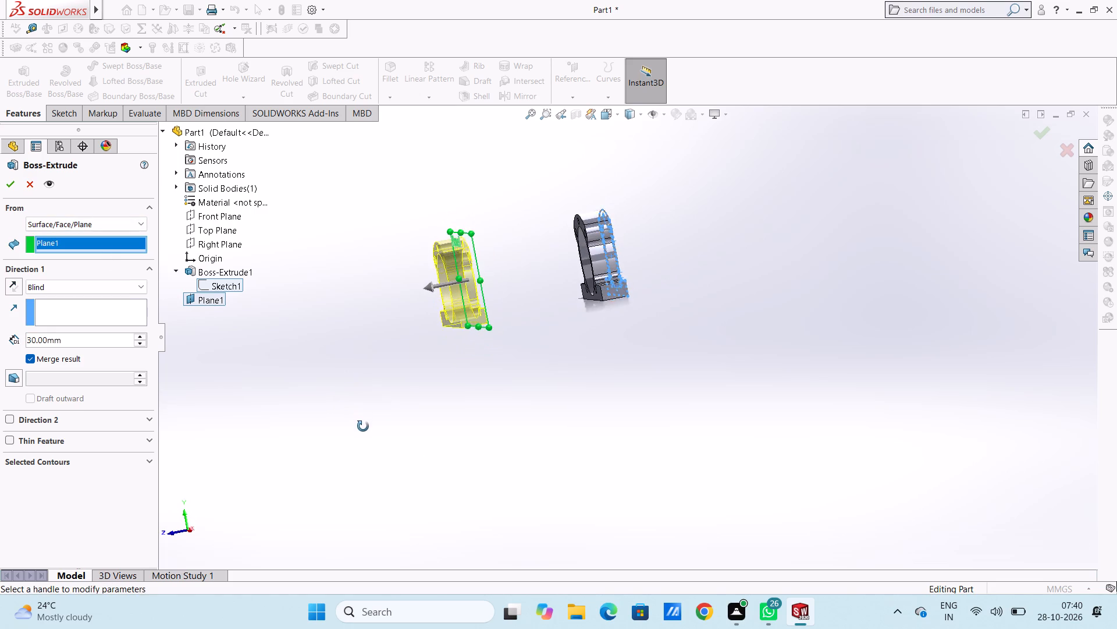
{"action": "middle_click_drag", "start_coordinate": [363, 426], "coordinate": [359, 451]}
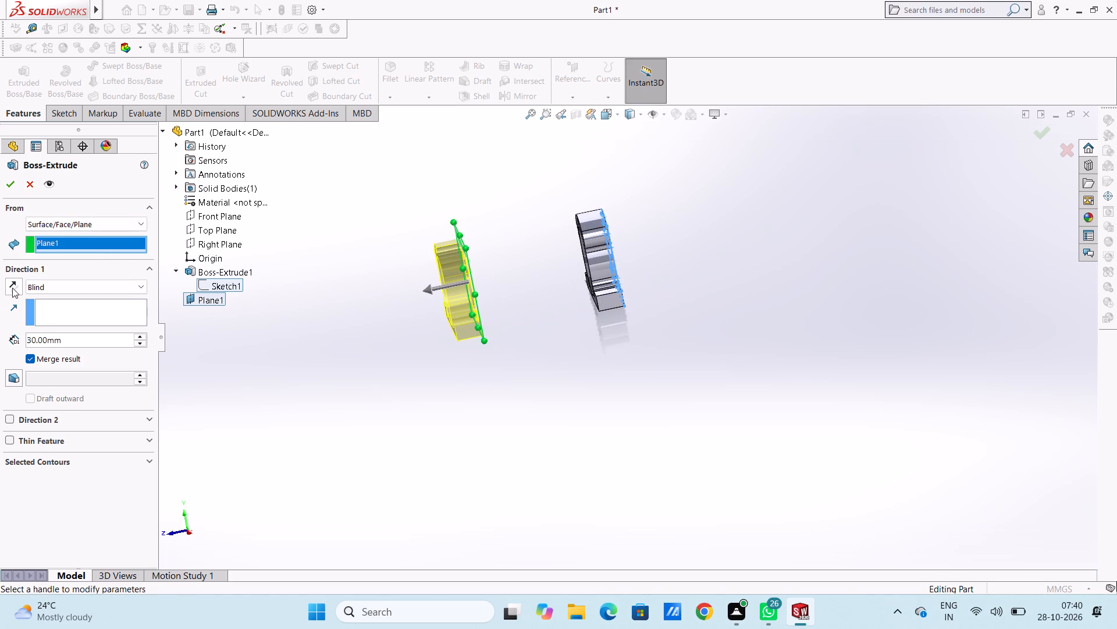
{"action": "left_click", "coordinate": [15, 287]}
{"action": "left_click", "coordinate": [12, 184]}
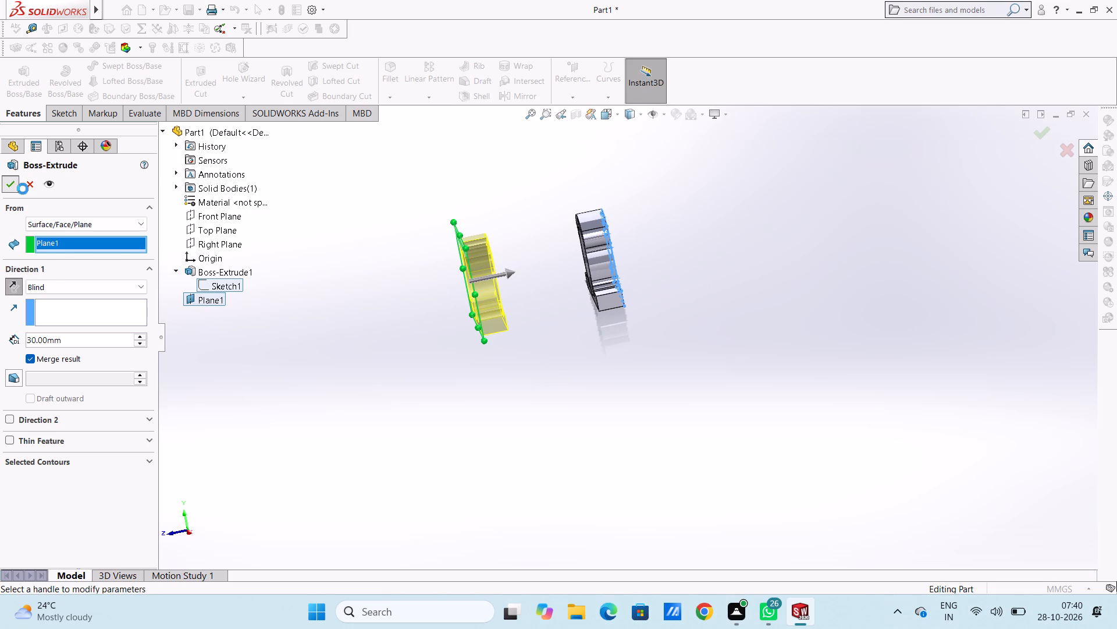
{"action": "left_click", "coordinate": [332, 286]}
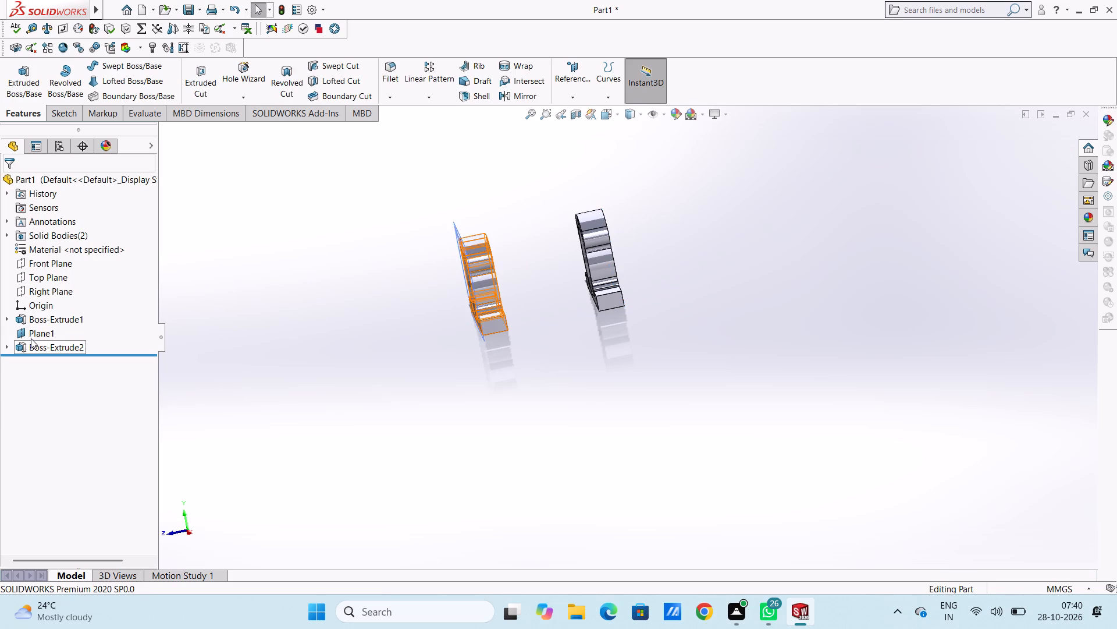
Hide the offset reference plane.
{"action": "left_click", "coordinate": [32, 338]}
{"action": "left_click", "coordinate": [62, 322]}
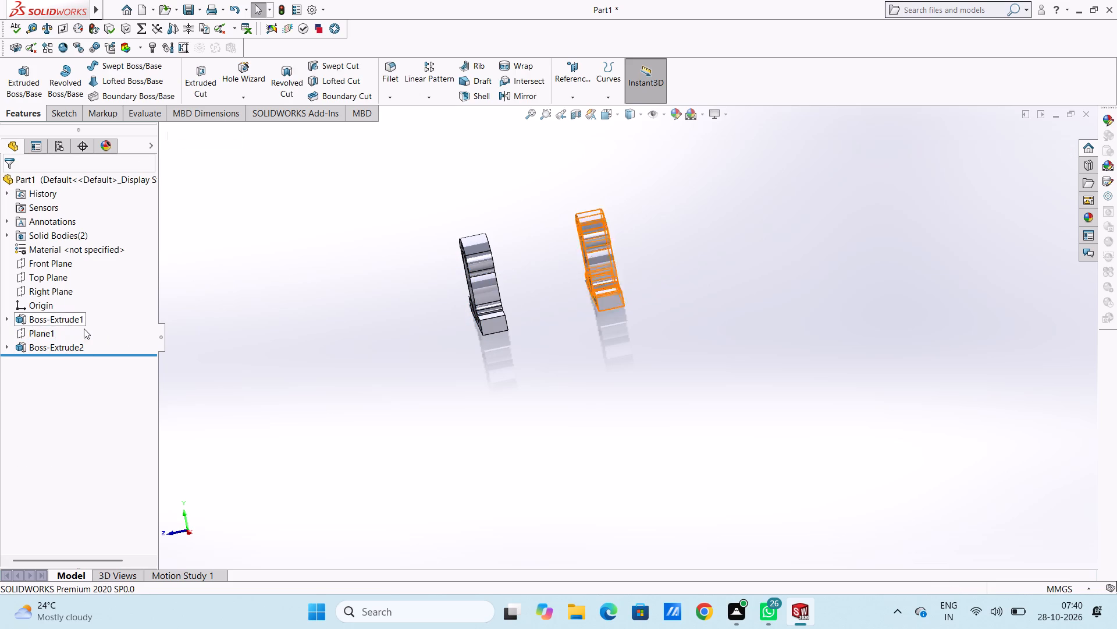
{"action": "left_click", "coordinate": [193, 331]}
Examine the two parallel brackets from several angles, checking their alignment and spacing.
{"action": "middle_click_drag", "start_coordinate": [299, 340], "coordinate": [443, 326]}
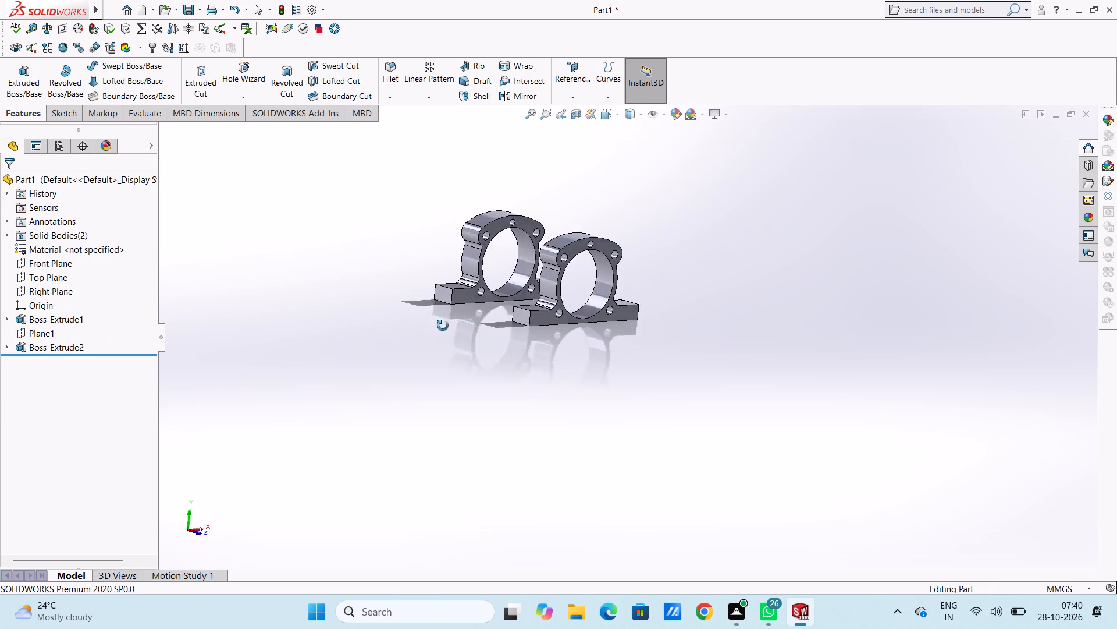
{"action": "middle_click_drag", "start_coordinate": [443, 326], "coordinate": [407, 314]}
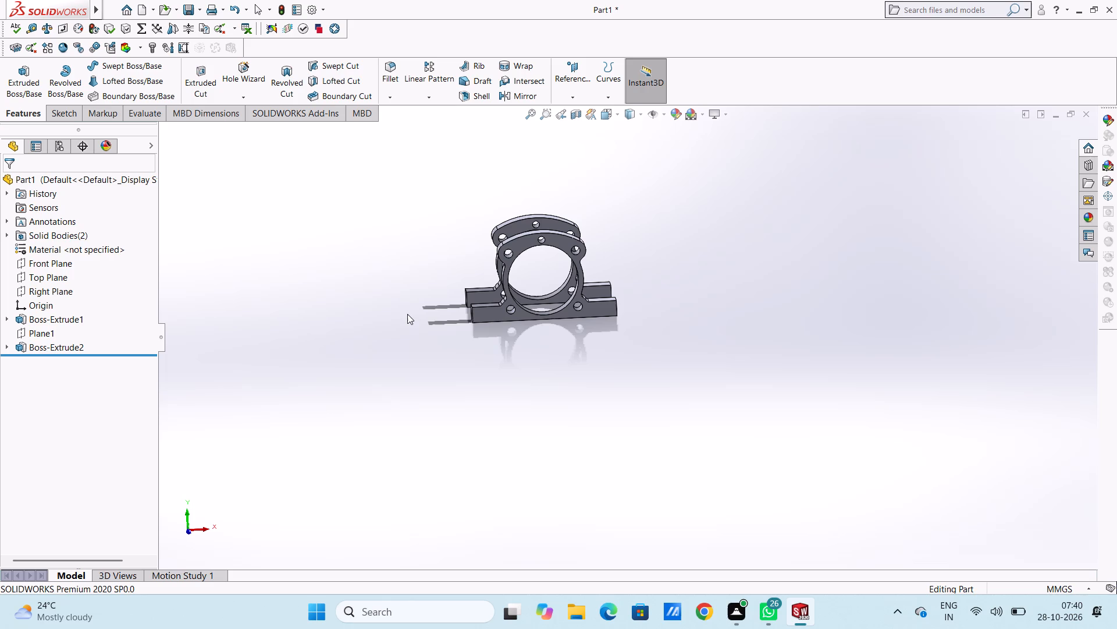
{"action": "middle_click_drag", "start_coordinate": [406, 313], "coordinate": [306, 370]}
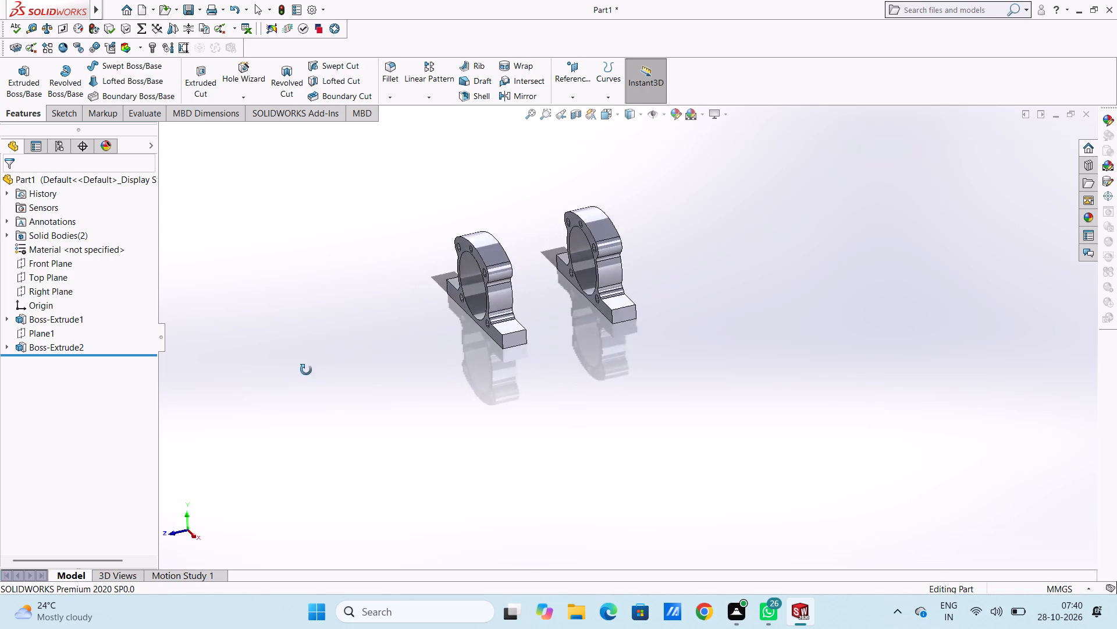
{"action": "middle_click_drag", "start_coordinate": [306, 370], "coordinate": [337, 420]}
{"action": "scroll", "coordinate": [458, 338], "scroll_direction": "down", "scroll_amount": 1}
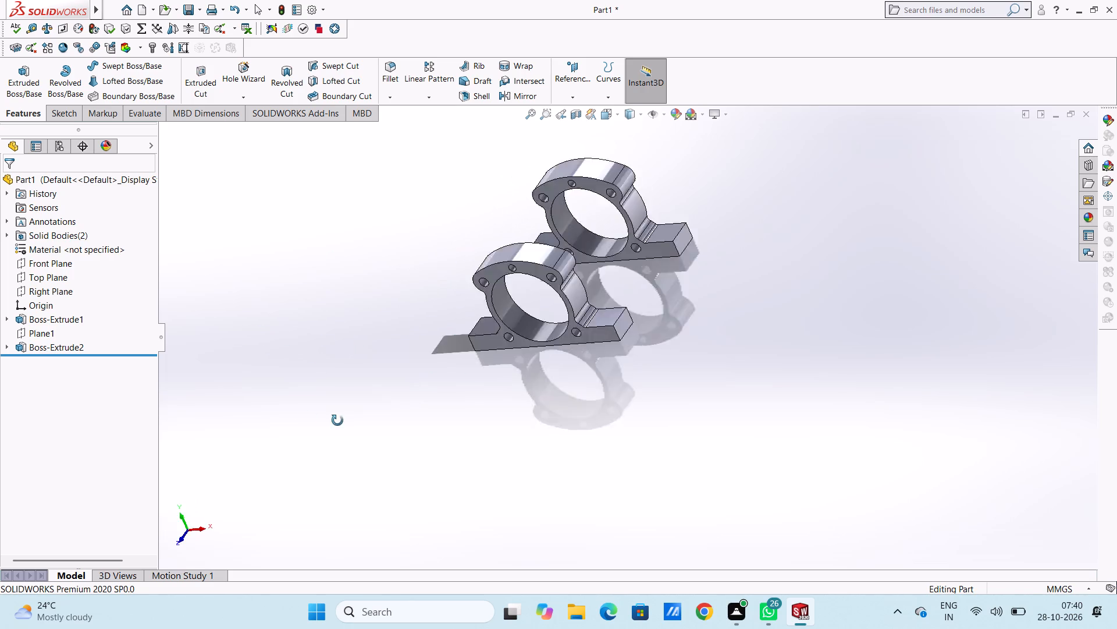
{"action": "middle_click_drag", "start_coordinate": [337, 420], "coordinate": [415, 350]}
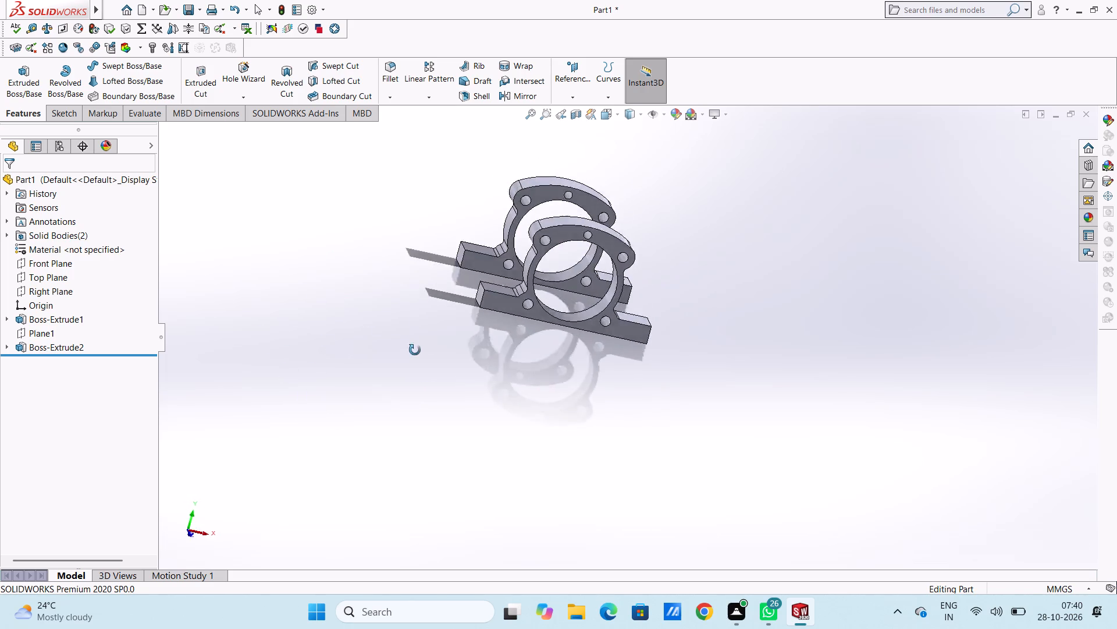
{"action": "middle_click_drag", "start_coordinate": [415, 350], "coordinate": [349, 344]}
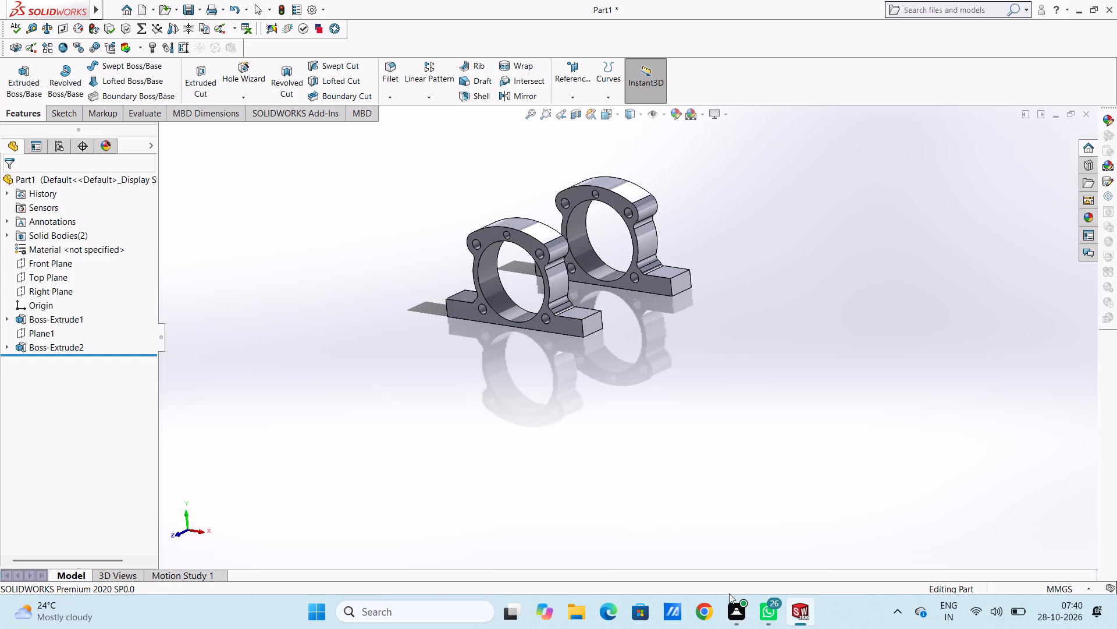
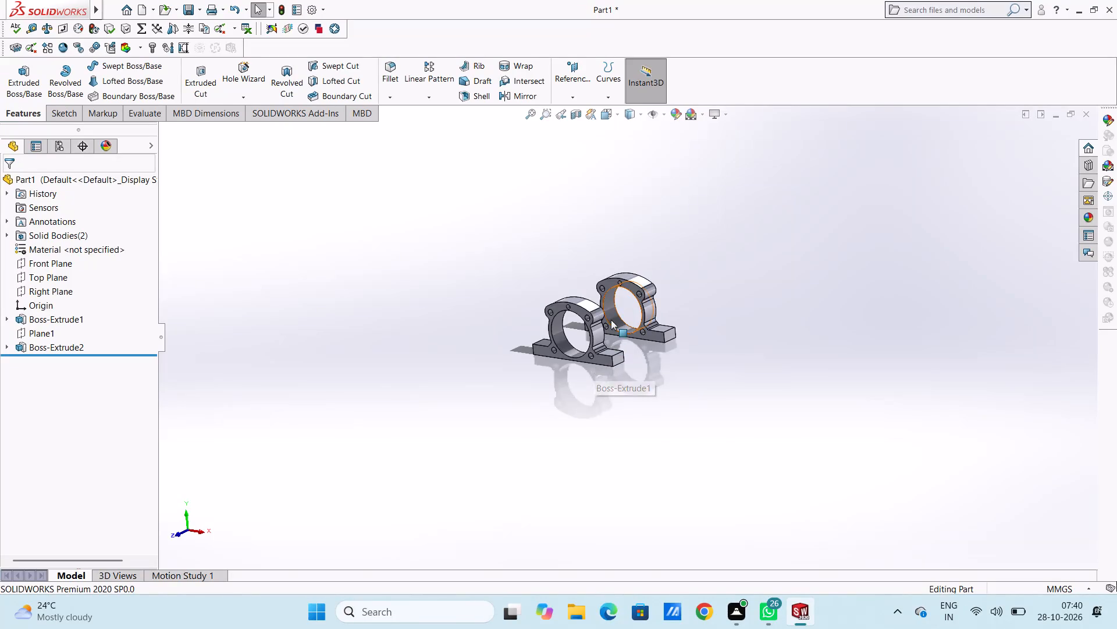
Chamfer the large bore's edge on the outer face of the offset-plane bracket, 2 mm at 45 degrees.
{"action": "scroll", "coordinate": [611, 320], "scroll_direction": "down", "scroll_amount": 6}
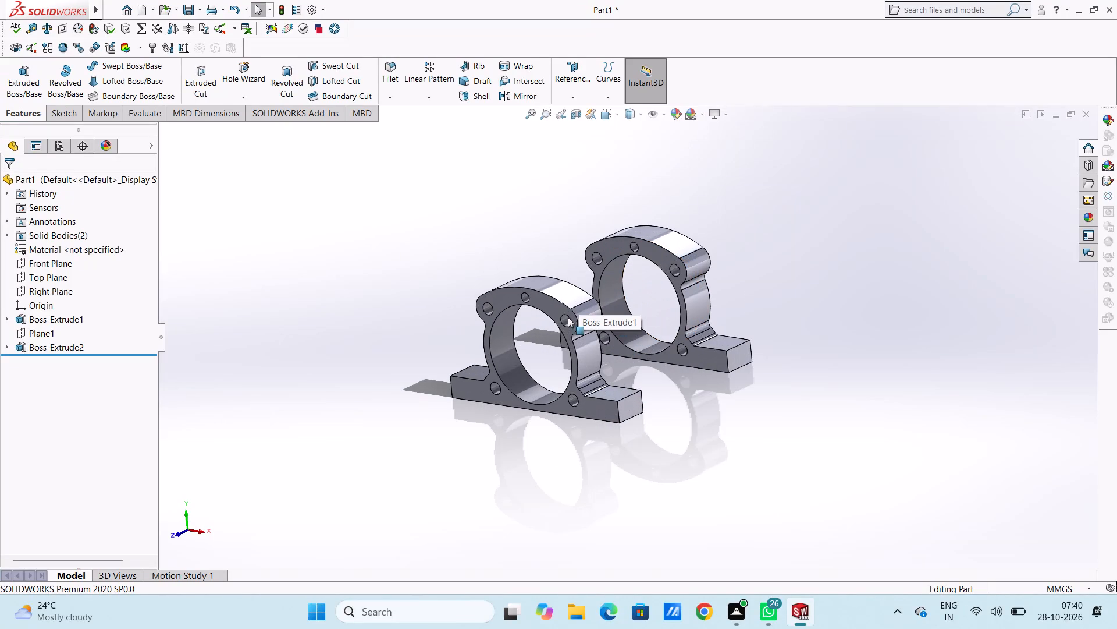
{"action": "scroll", "coordinate": [501, 378], "scroll_direction": "down", "scroll_amount": 4}
{"action": "scroll", "coordinate": [624, 228], "scroll_direction": "down", "scroll_amount": 3}
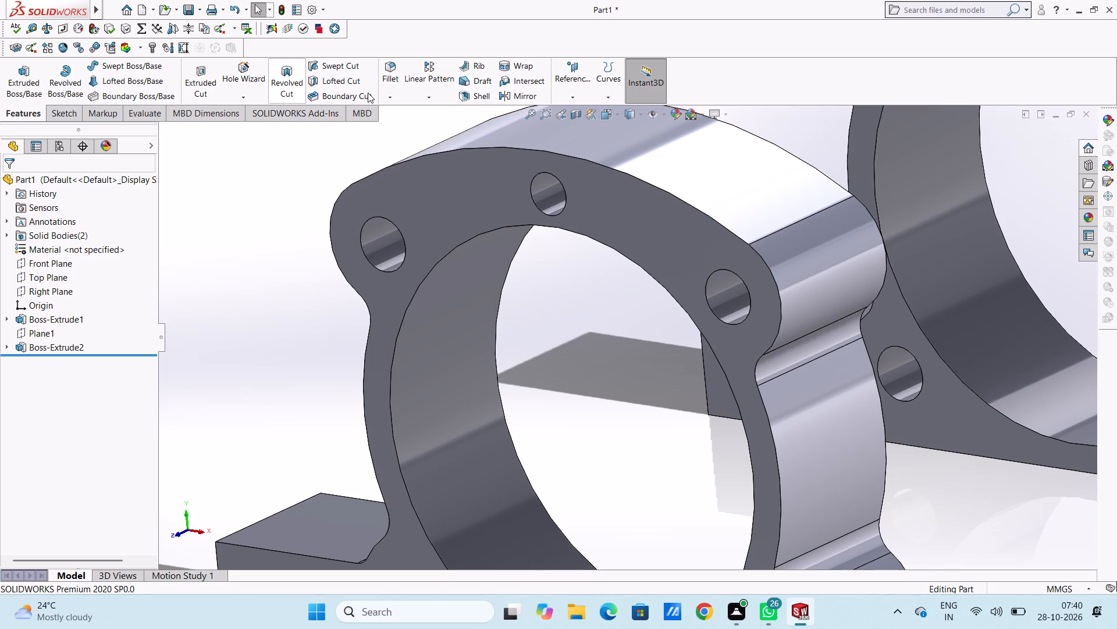
{"action": "left_click", "coordinate": [392, 95]}
{"action": "left_click", "coordinate": [401, 126]}
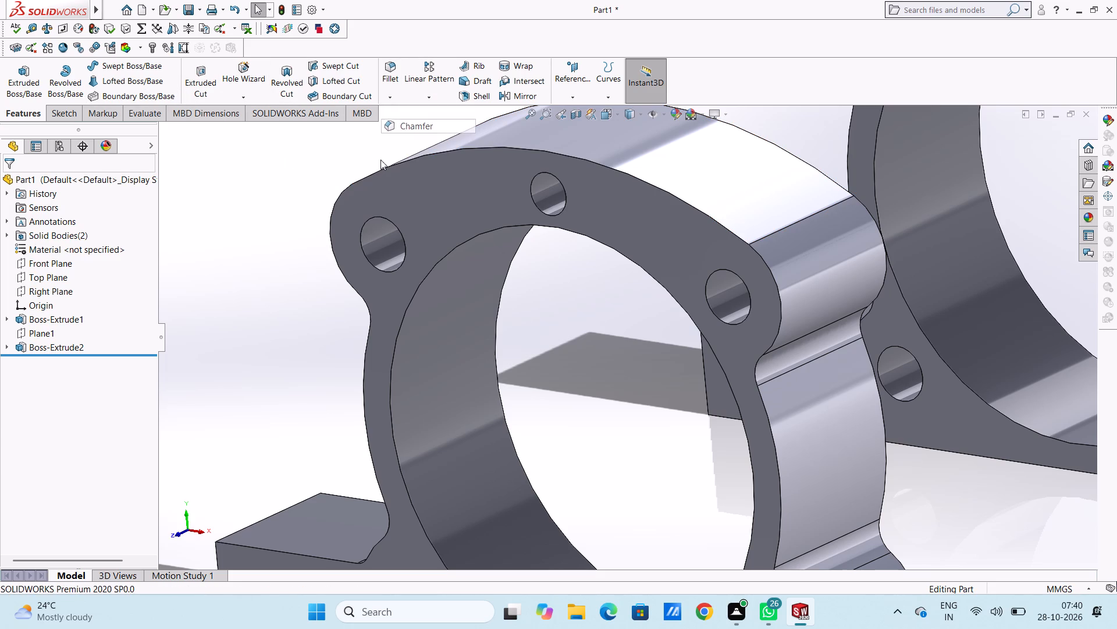
{"action": "left_click", "coordinate": [436, 264]}
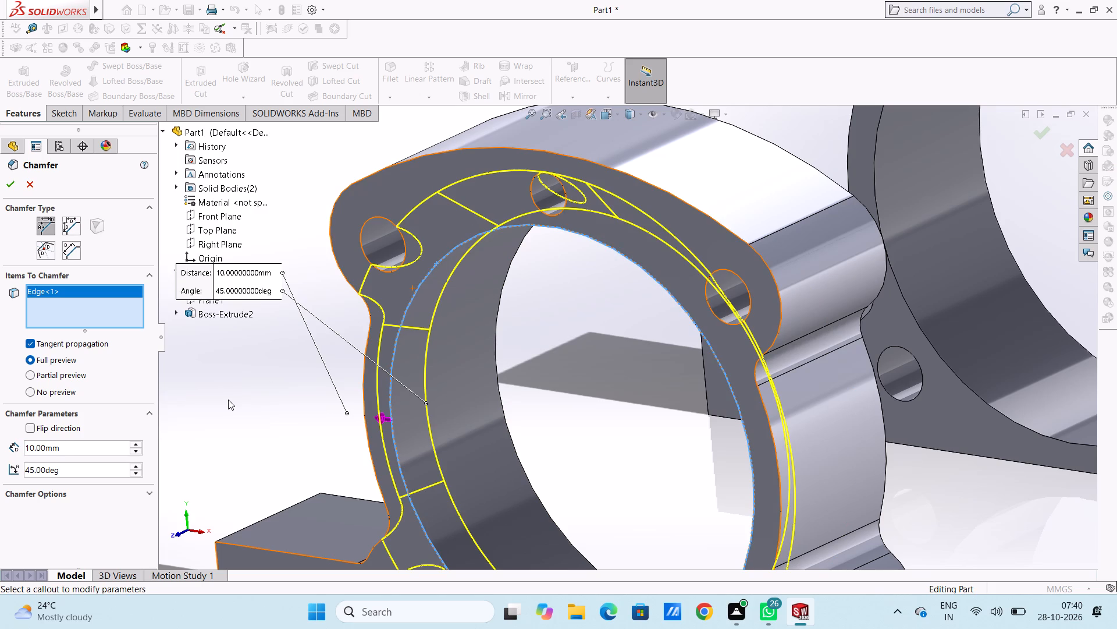
{"action": "double_click", "coordinate": [72, 446]}
{"action": "key", "text": "2"}
{"action": "key", "text": "Return"}
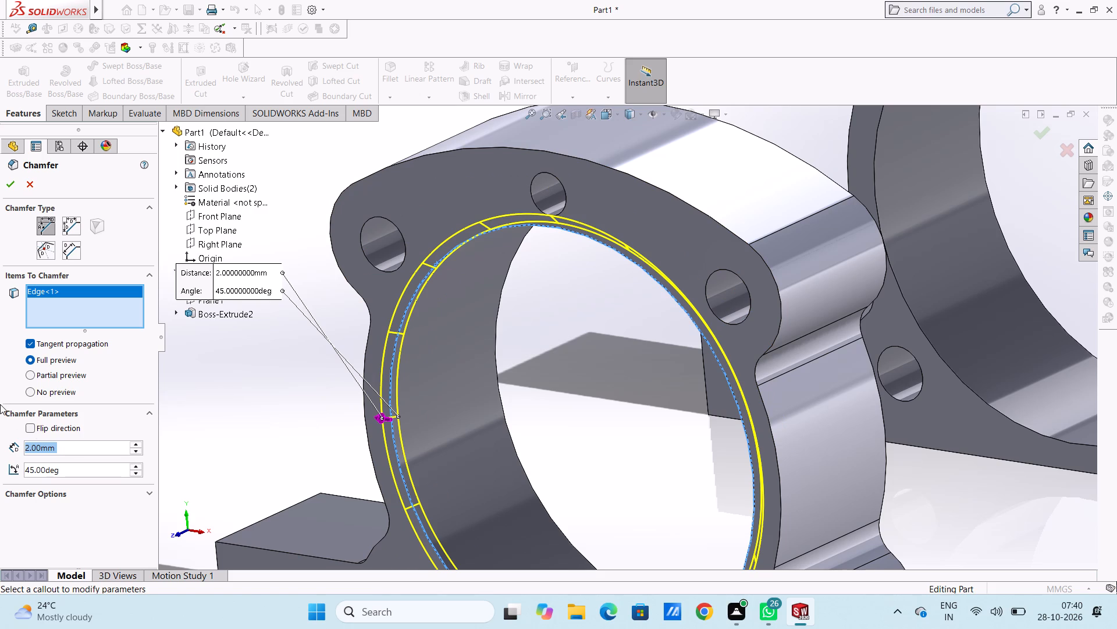
{"action": "left_click", "coordinate": [12, 183]}
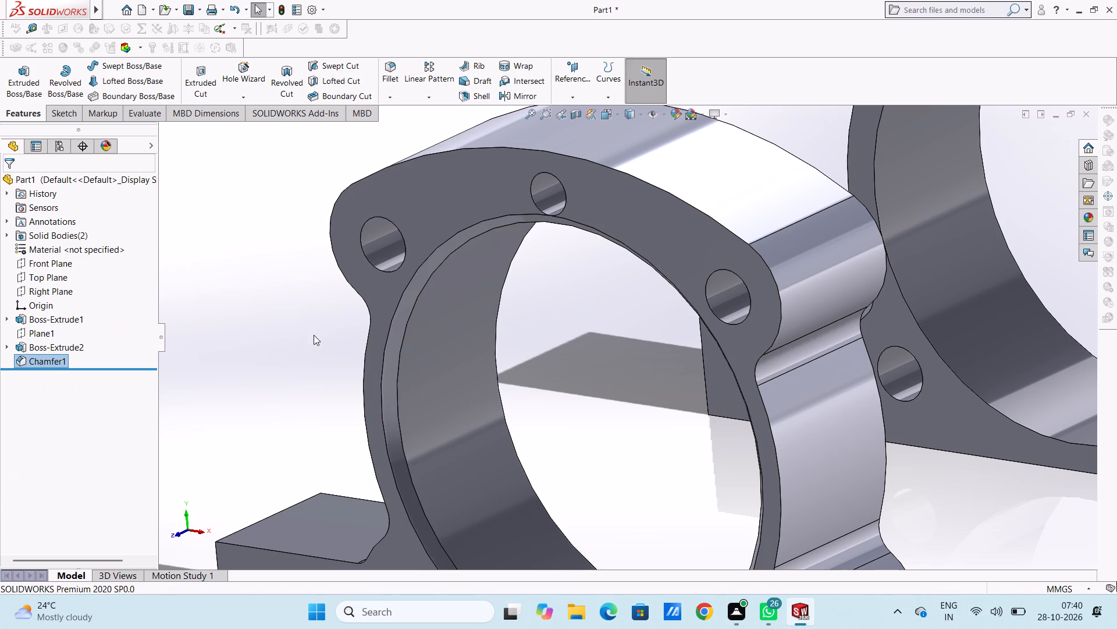
Chamfer the large bore's edge on the outer face of the original bracket, 2 mm at 45 degrees.
{"action": "scroll", "coordinate": [304, 340], "scroll_direction": "up", "scroll_amount": 4}
{"action": "middle_click_drag", "start_coordinate": [380, 325], "coordinate": [435, 280]}
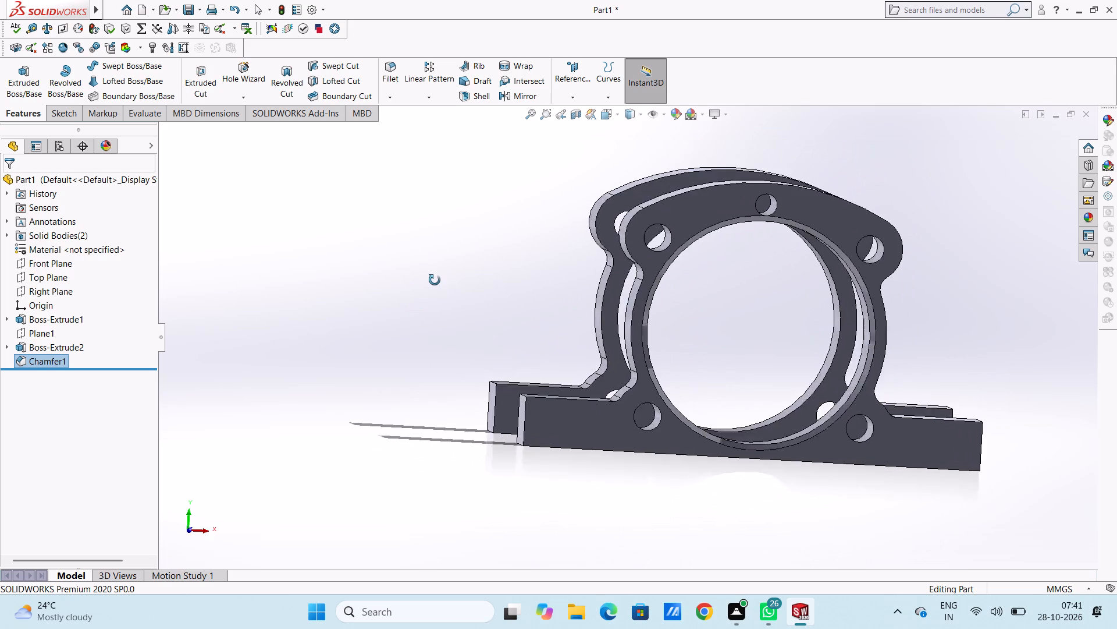
{"action": "middle_click_drag", "start_coordinate": [435, 280], "coordinate": [440, 384]}
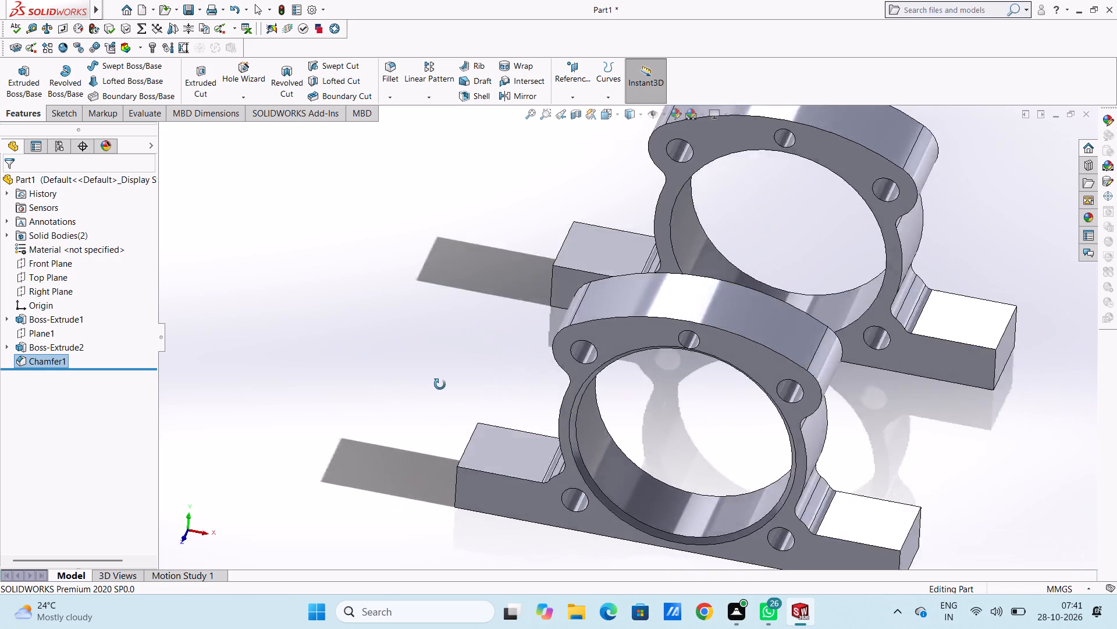
{"action": "middle_click_drag", "start_coordinate": [440, 384], "coordinate": [310, 342]}
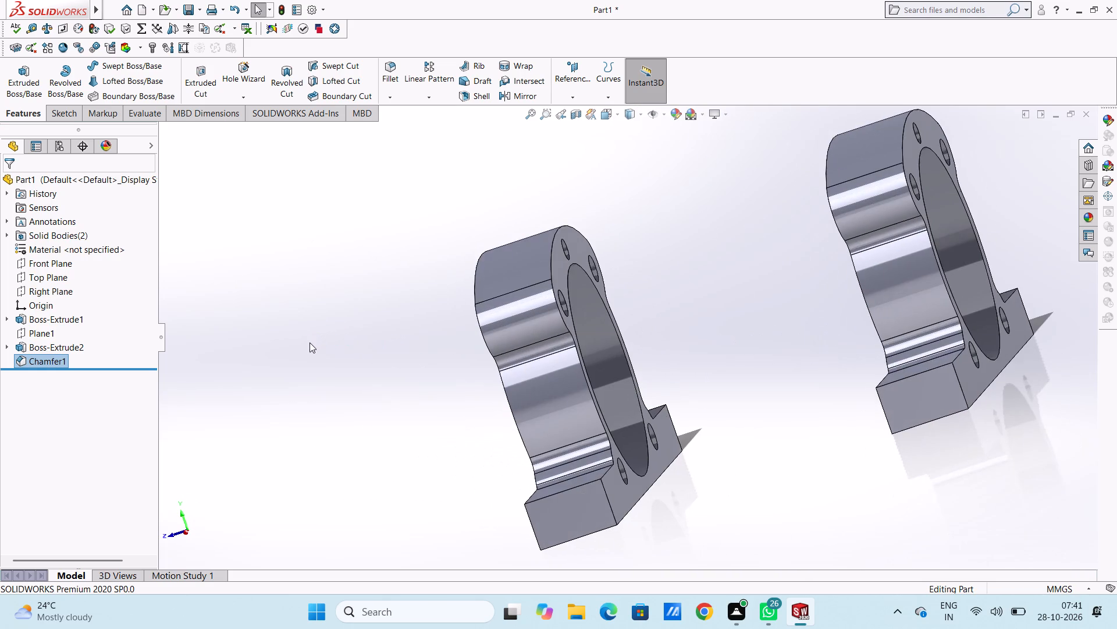
{"action": "scroll", "coordinate": [773, 313], "scroll_direction": "up", "scroll_amount": 4}
{"action": "middle_click_drag", "start_coordinate": [767, 312], "coordinate": [769, 377]}
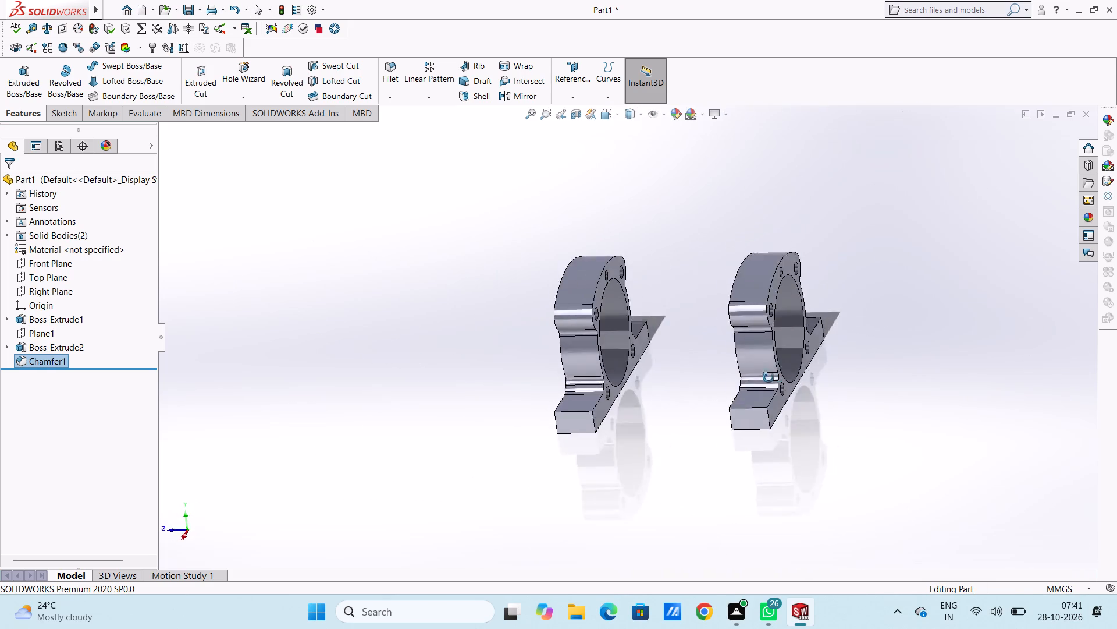
{"action": "middle_click_drag", "start_coordinate": [769, 377], "coordinate": [788, 335]}
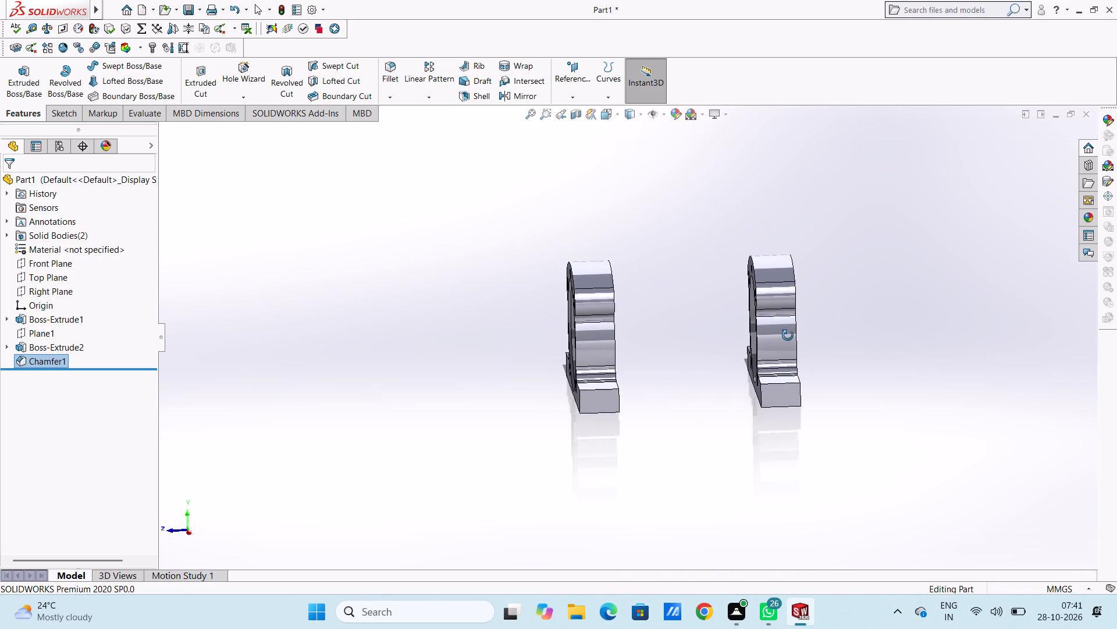
{"action": "middle_click_drag", "start_coordinate": [788, 335], "coordinate": [702, 372]}
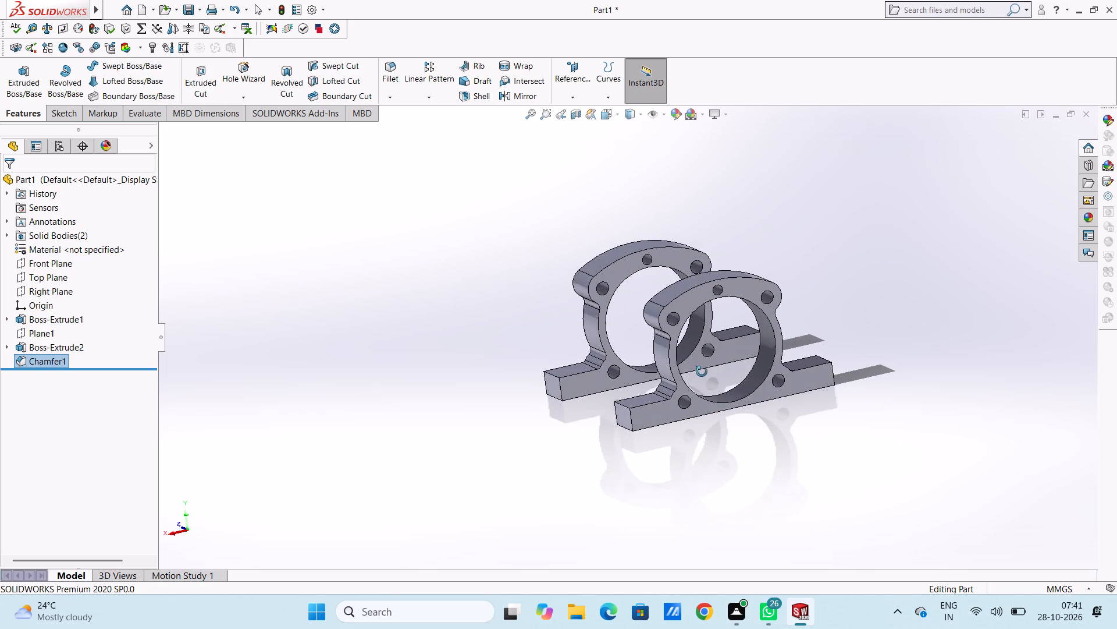
{"action": "middle_click_drag", "start_coordinate": [702, 372], "coordinate": [702, 372]}
{"action": "scroll", "coordinate": [774, 338], "scroll_direction": "down", "scroll_amount": 4}
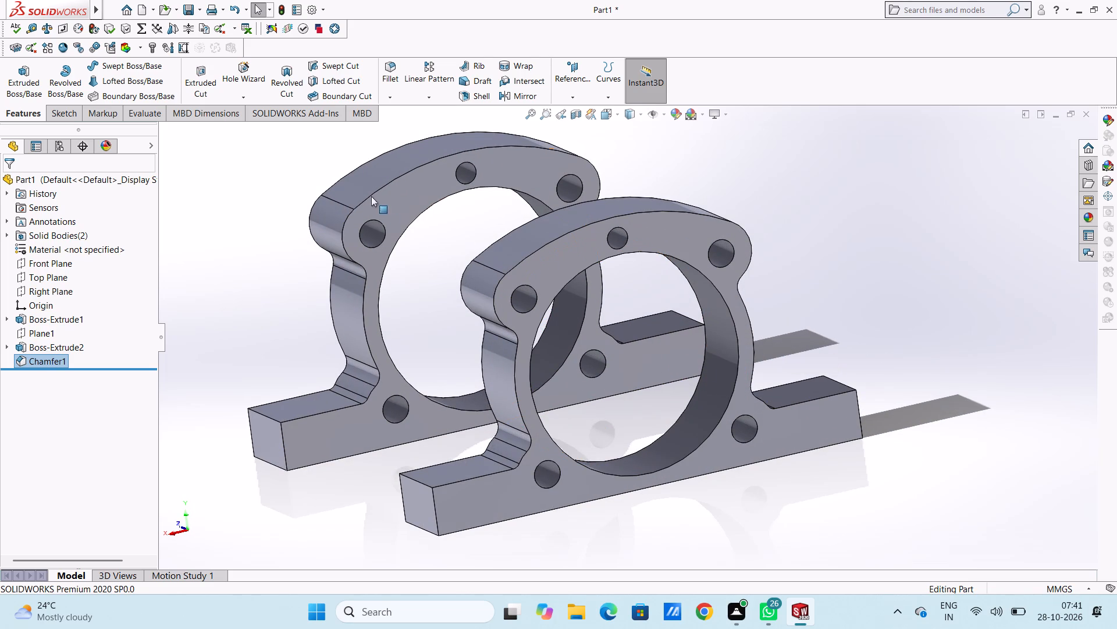
{"action": "left_click", "coordinate": [399, 95]}
{"action": "left_click", "coordinate": [401, 123]}
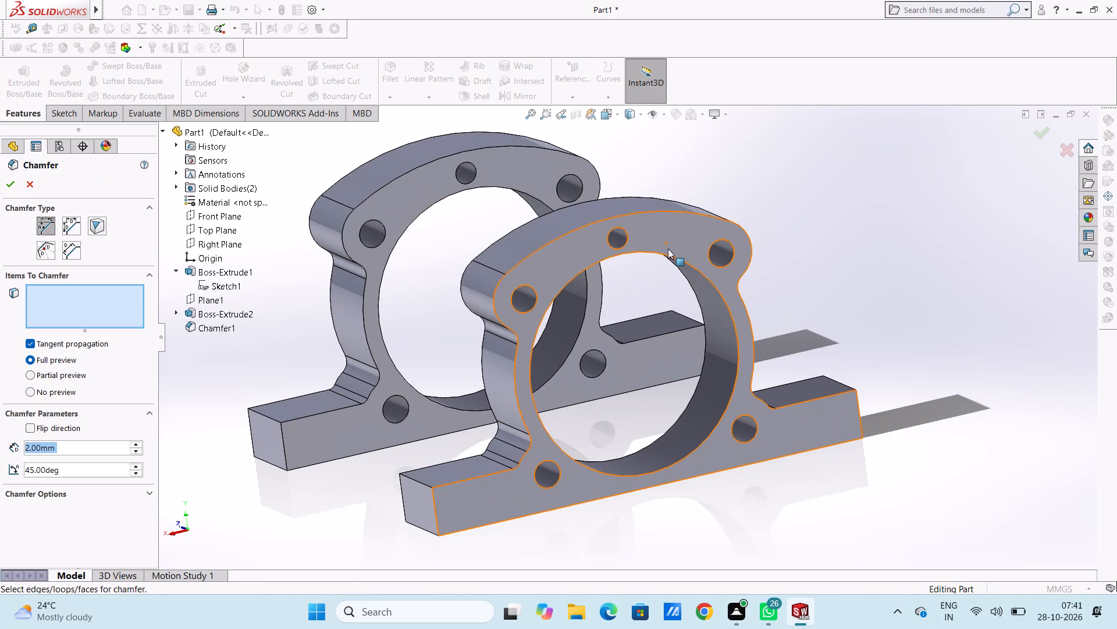
{"action": "left_click", "coordinate": [673, 257]}
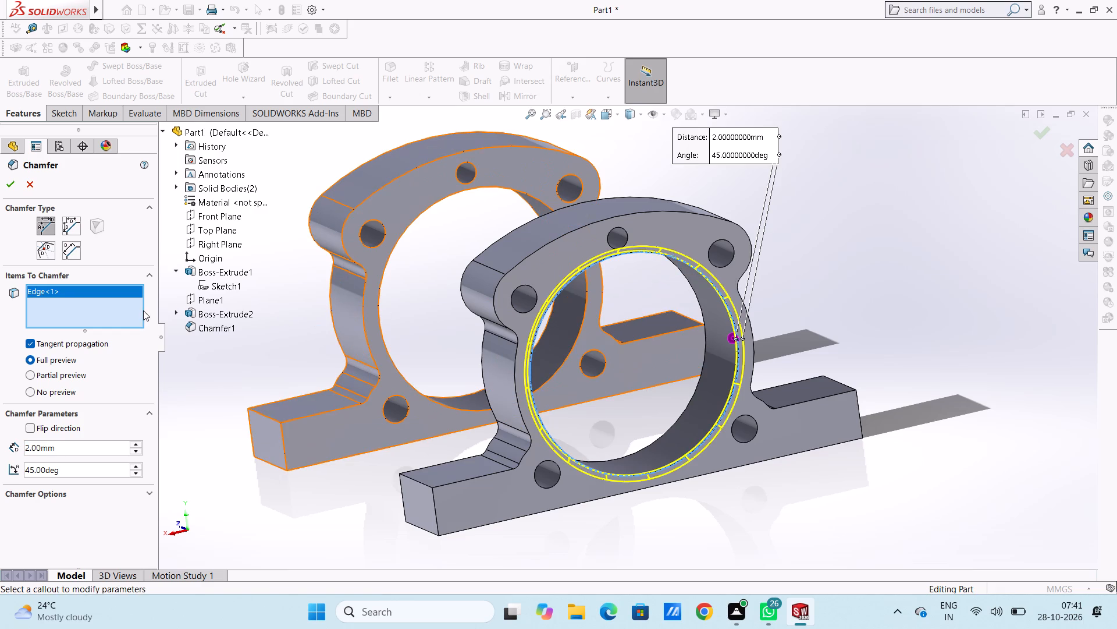
{"action": "left_click", "coordinate": [5, 185]}
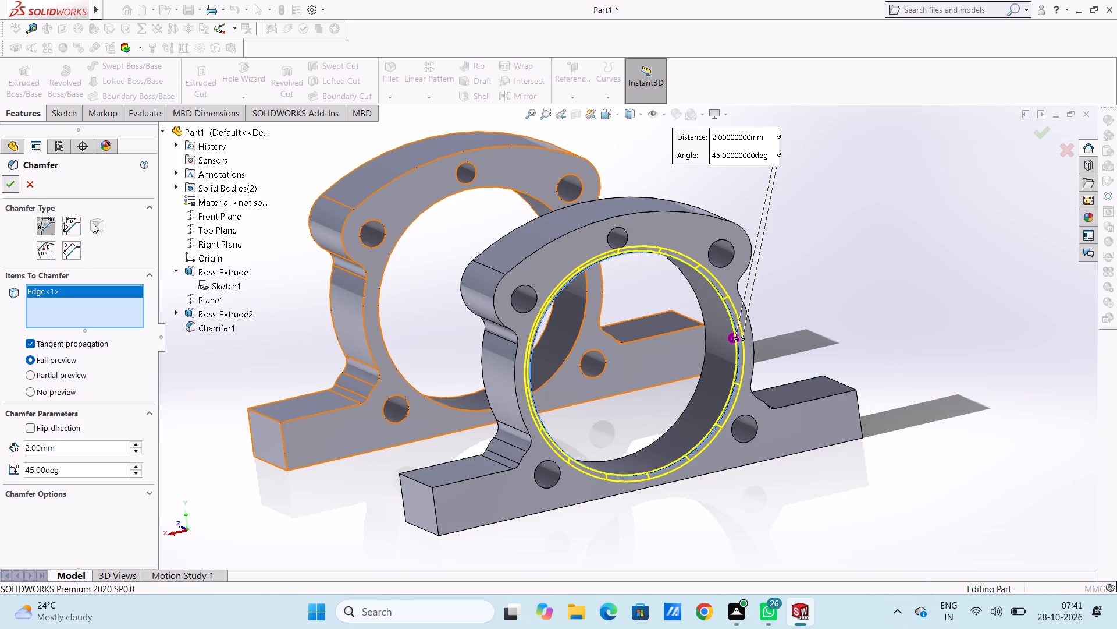
{"action": "left_click", "coordinate": [276, 323]}
Examine both brackets from several angles, checking the chamfered bore edges and the faces between them.
{"action": "scroll", "coordinate": [276, 323], "scroll_direction": "up", "scroll_amount": 2}
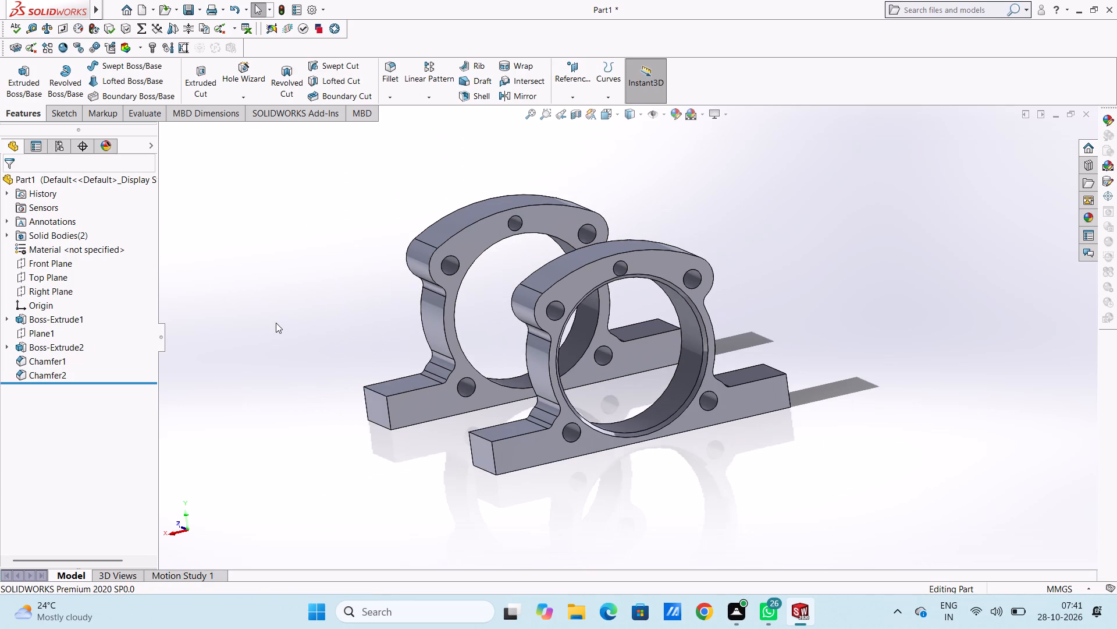
{"action": "middle_click_drag", "start_coordinate": [286, 308], "coordinate": [464, 318]}
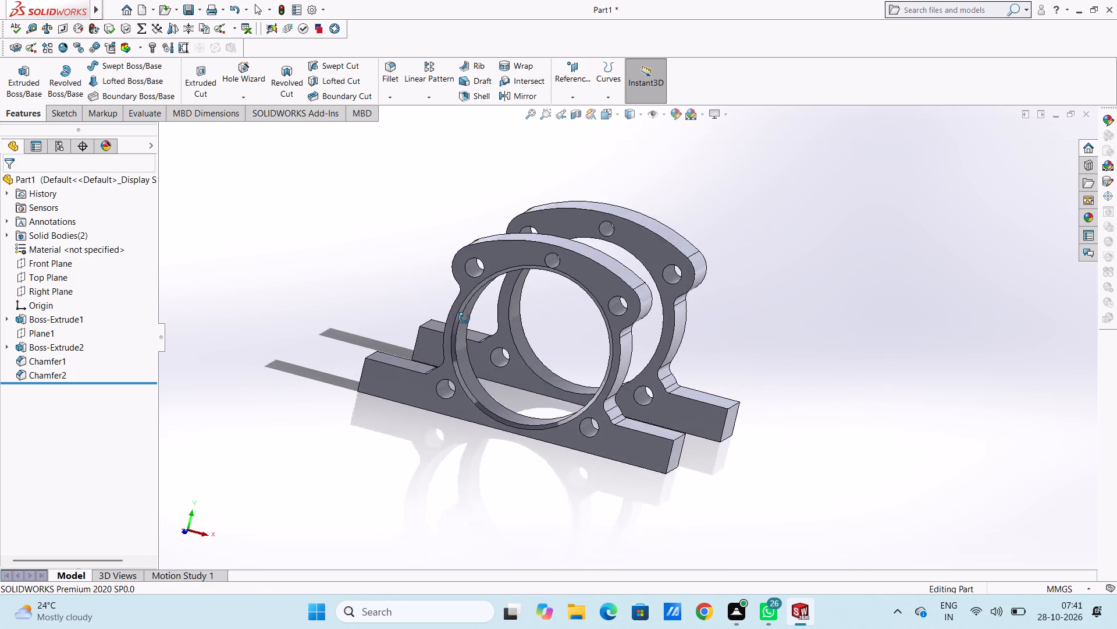
{"action": "middle_click_drag", "start_coordinate": [464, 318], "coordinate": [424, 262]}
{"action": "middle_click_drag", "start_coordinate": [446, 278], "coordinate": [450, 331]}
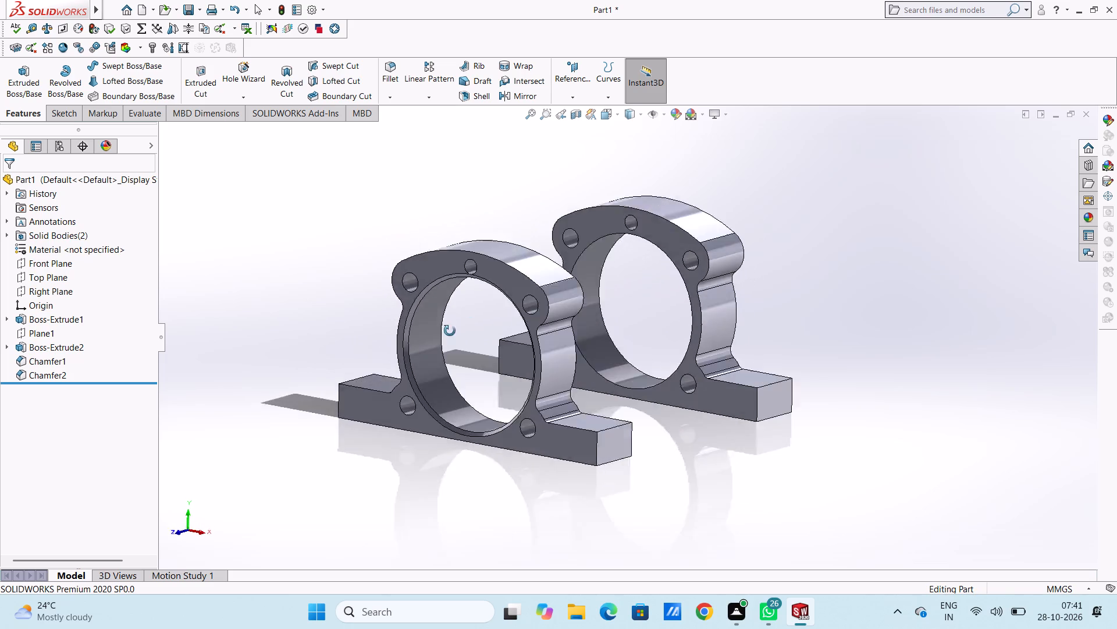
{"action": "middle_click_drag", "start_coordinate": [450, 331], "coordinate": [452, 351]}
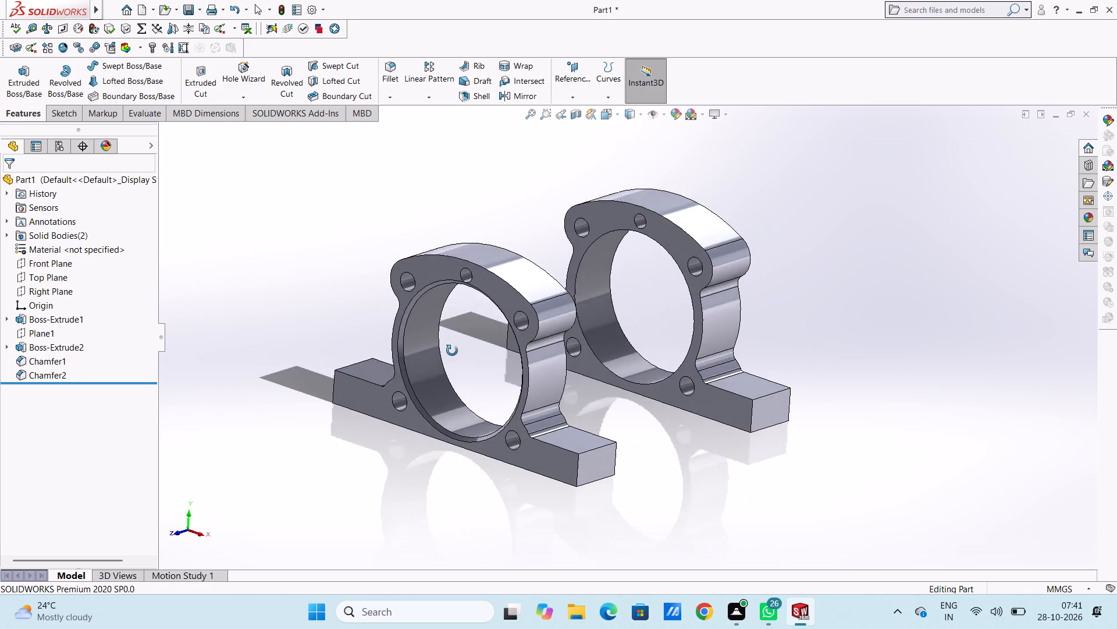
{"action": "middle_click_drag", "start_coordinate": [452, 351], "coordinate": [306, 430]}
{"action": "scroll", "coordinate": [628, 295], "scroll_direction": "down", "scroll_amount": 6}
{"action": "scroll", "coordinate": [595, 404], "scroll_direction": "down", "scroll_amount": 5}
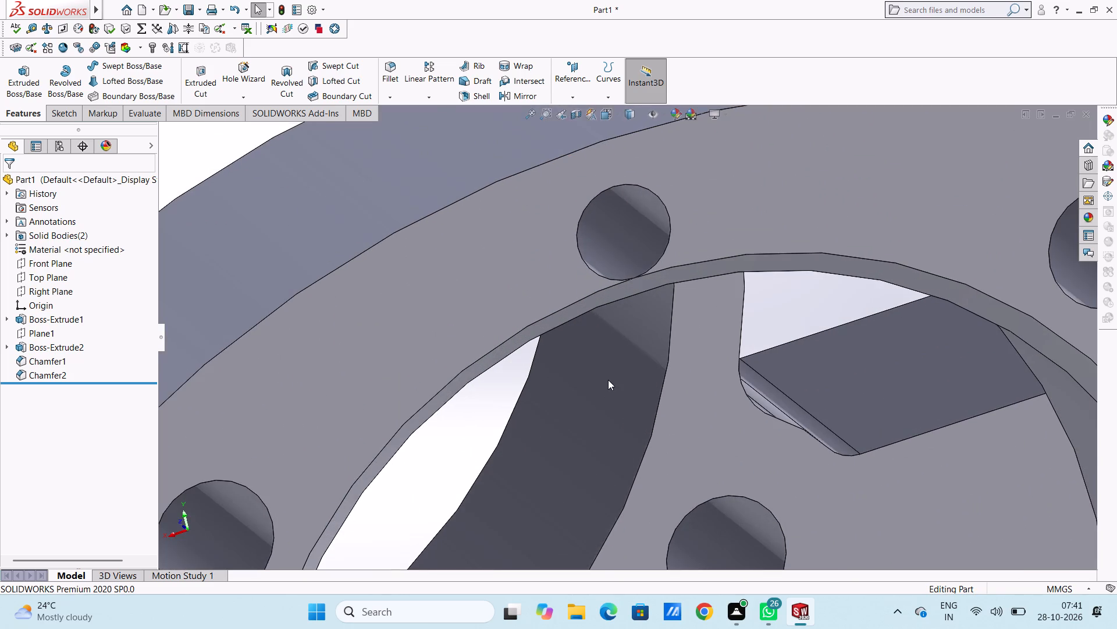
{"action": "scroll", "coordinate": [608, 380], "scroll_direction": "up", "scroll_amount": 15}
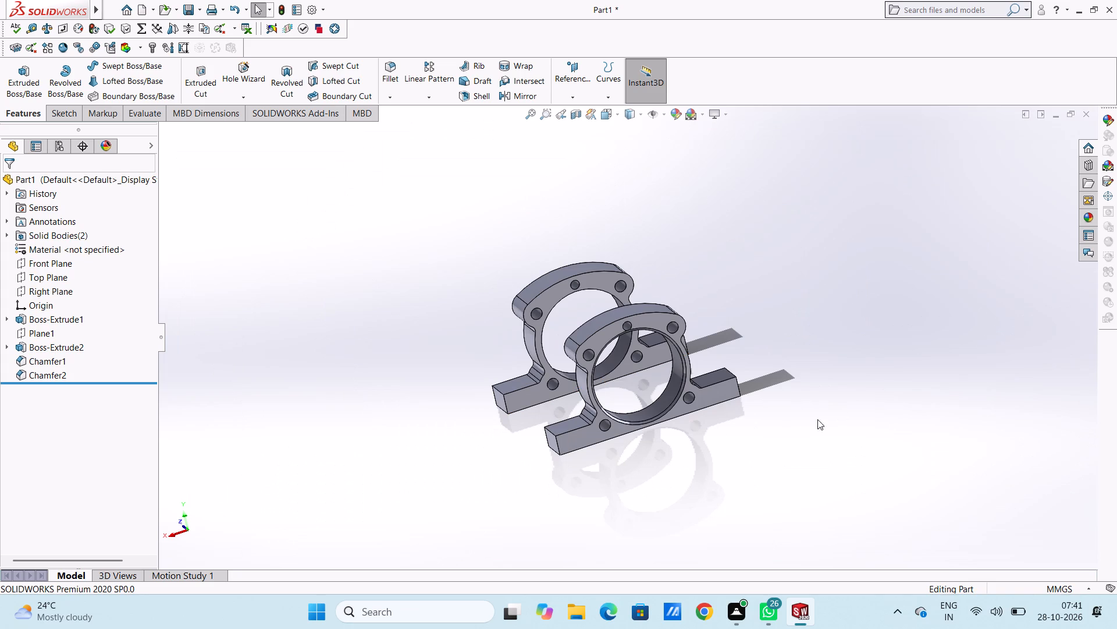
{"action": "middle_click_drag", "start_coordinate": [802, 427], "coordinate": [946, 411]}
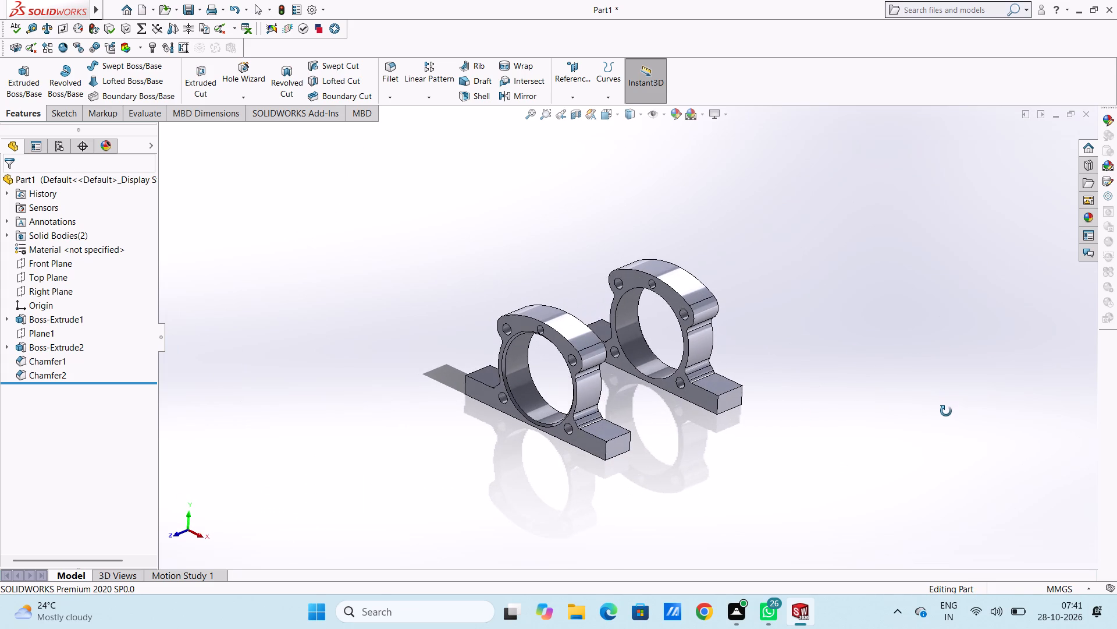
{"action": "middle_click_drag", "start_coordinate": [946, 411], "coordinate": [913, 414]}
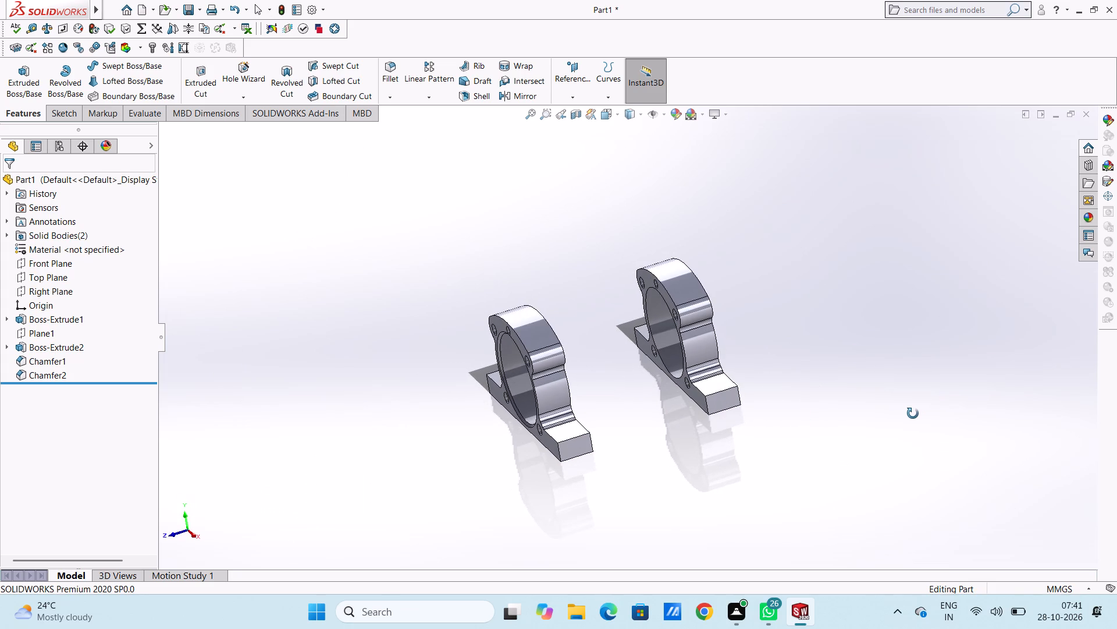
{"action": "middle_click_drag", "start_coordinate": [913, 414], "coordinate": [779, 419]}
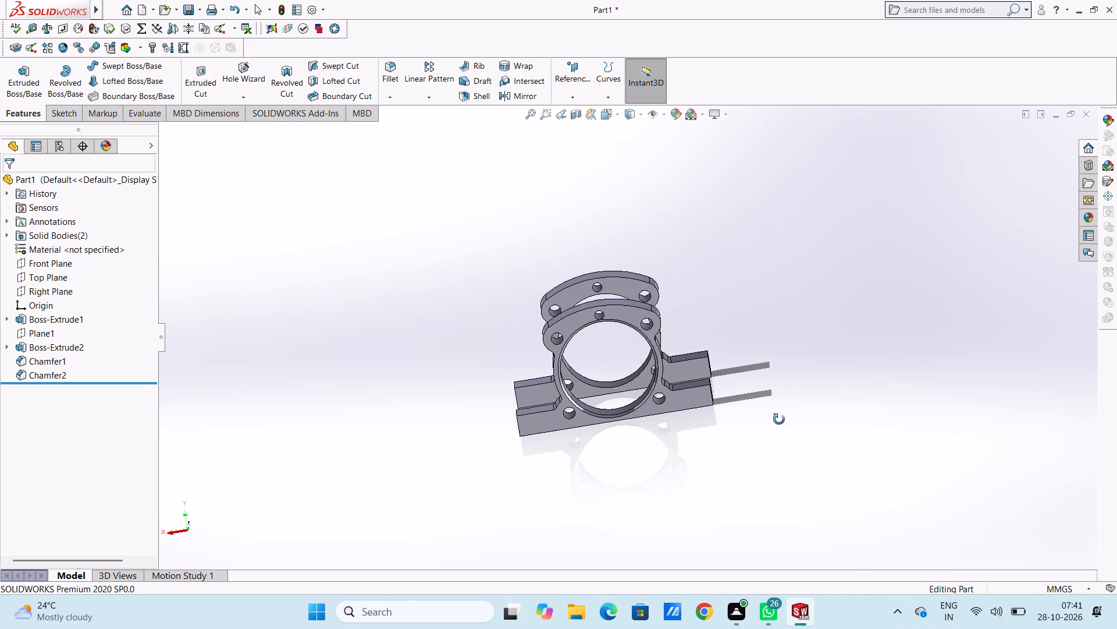
Start a new sketch on the inner face of the offset-plane bracket, the face toward the original bracket.
{"action": "middle_click_drag", "start_coordinate": [779, 419], "coordinate": [787, 459]}
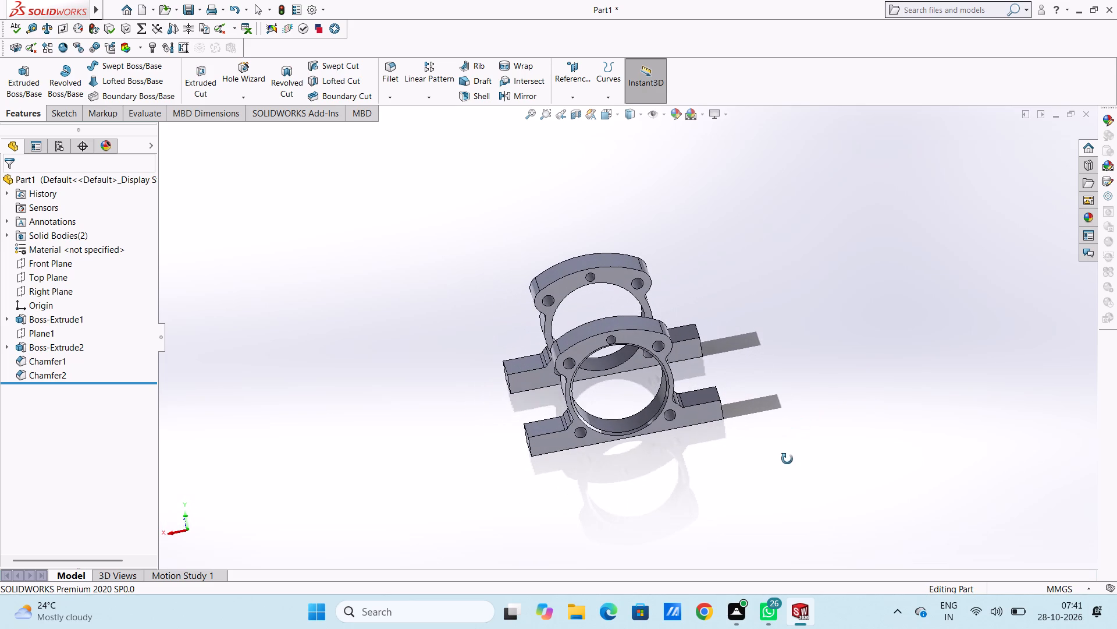
{"action": "middle_click_drag", "start_coordinate": [787, 459], "coordinate": [787, 460]}
{"action": "scroll", "coordinate": [628, 311], "scroll_direction": "down", "scroll_amount": 1}
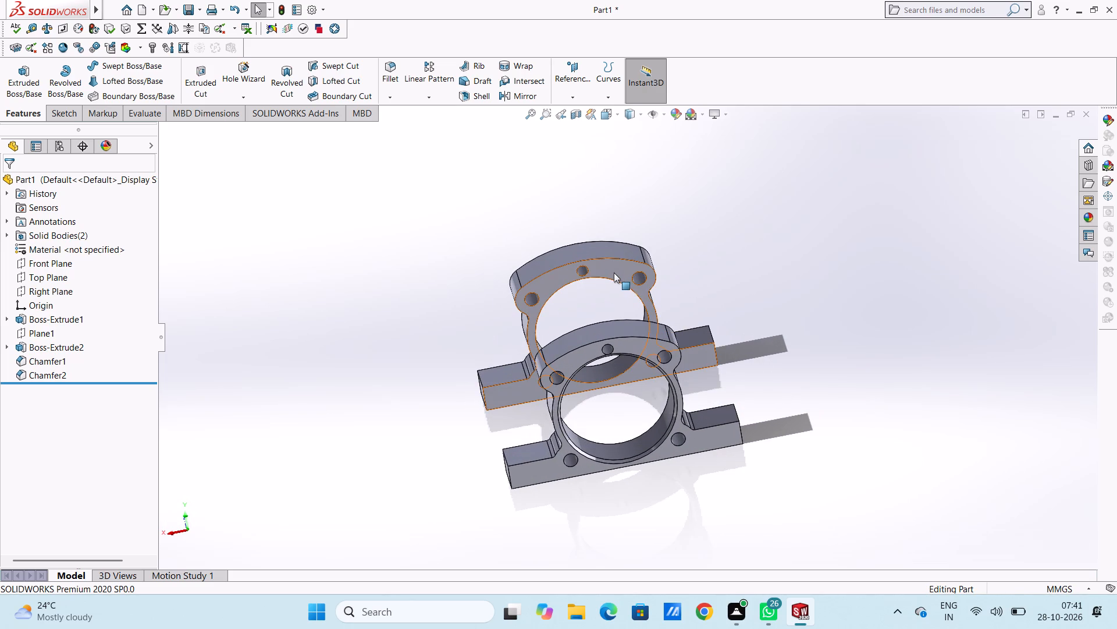
{"action": "left_click", "coordinate": [614, 272]}
{"action": "left_click", "coordinate": [662, 238]}
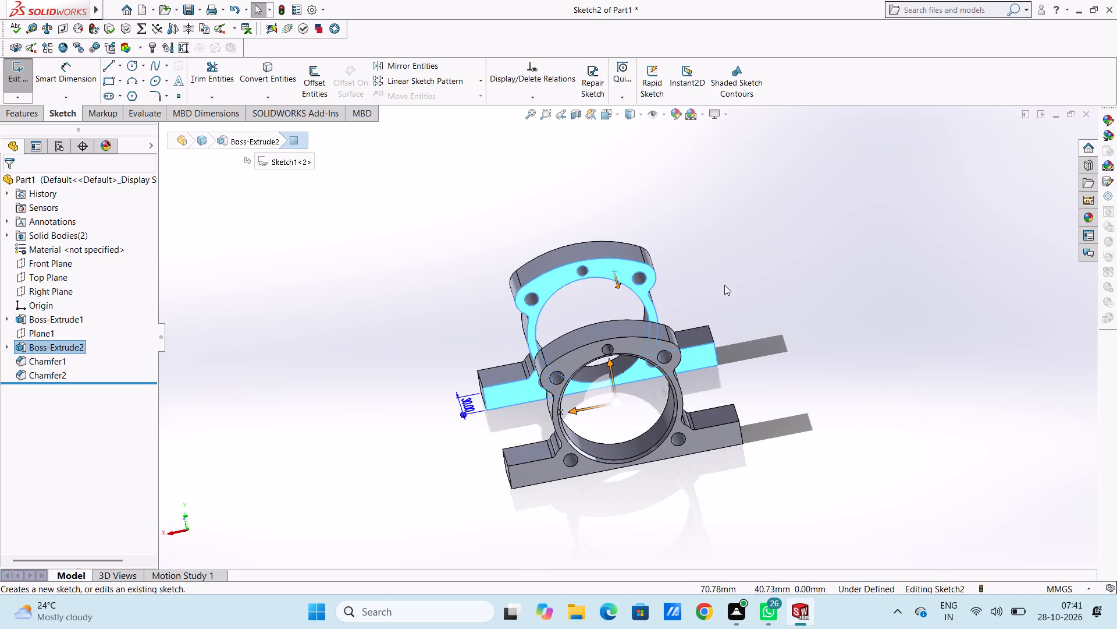
{"action": "left_click", "coordinate": [775, 292]}
{"action": "key", "text": "ctrl+1"}
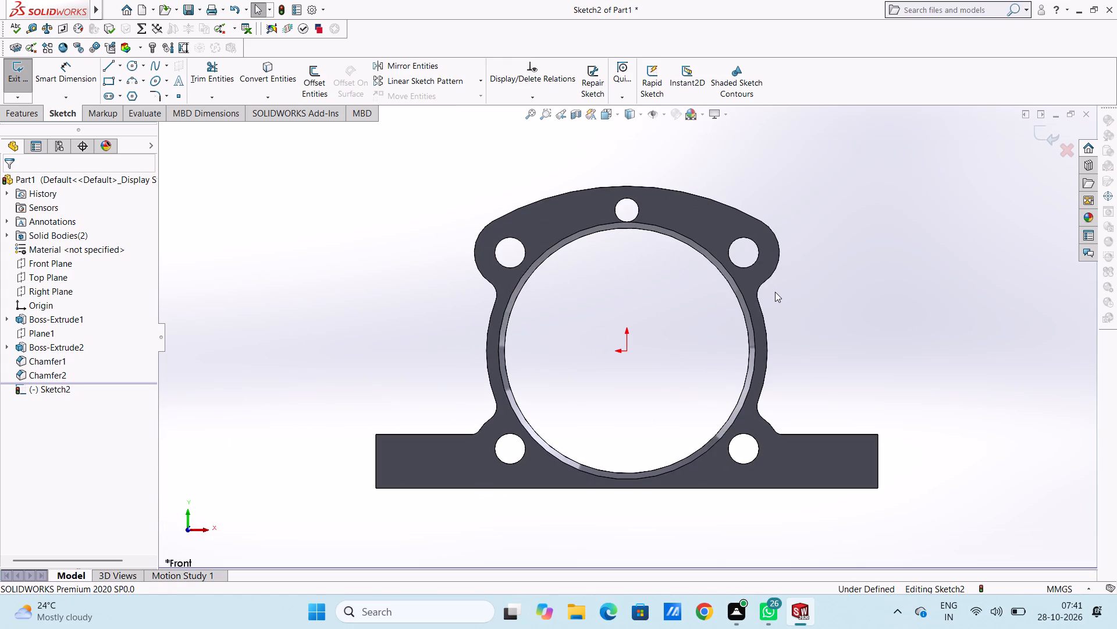
{"action": "key", "text": "ctrl+2"}
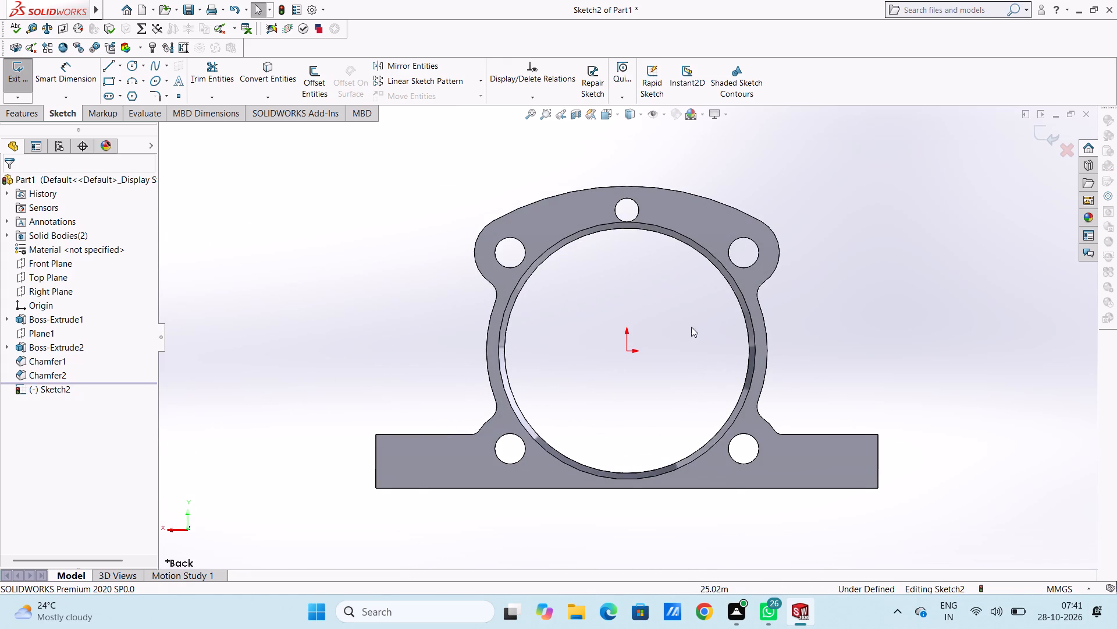
{"action": "scroll", "coordinate": [675, 337], "scroll_direction": "up", "scroll_amount": 5}
{"action": "scroll", "coordinate": [636, 347], "scroll_direction": "down", "scroll_amount": 1}
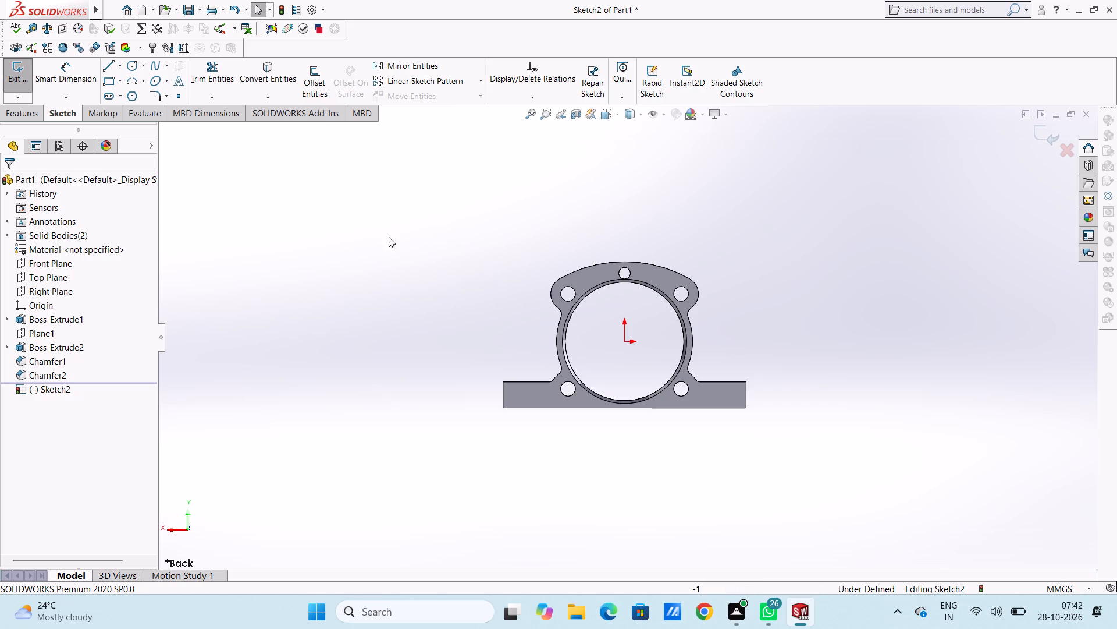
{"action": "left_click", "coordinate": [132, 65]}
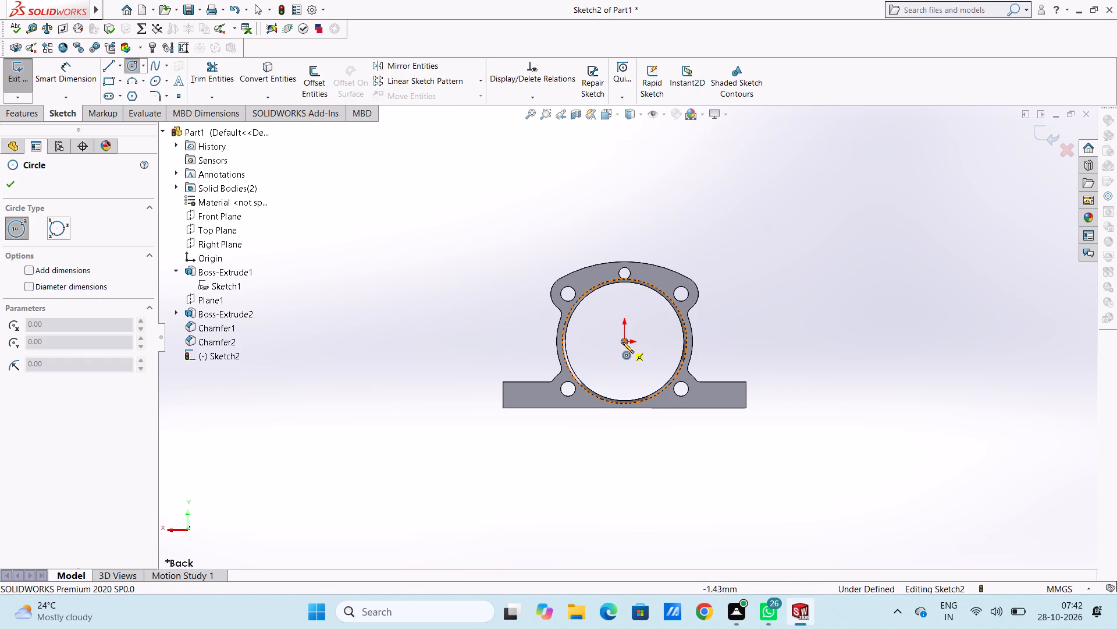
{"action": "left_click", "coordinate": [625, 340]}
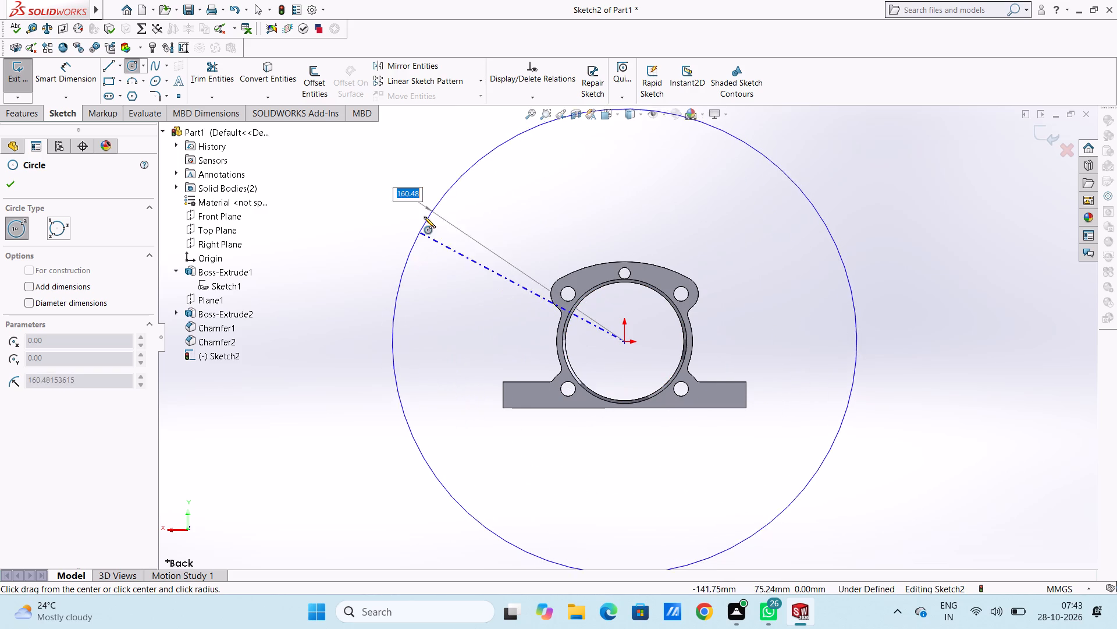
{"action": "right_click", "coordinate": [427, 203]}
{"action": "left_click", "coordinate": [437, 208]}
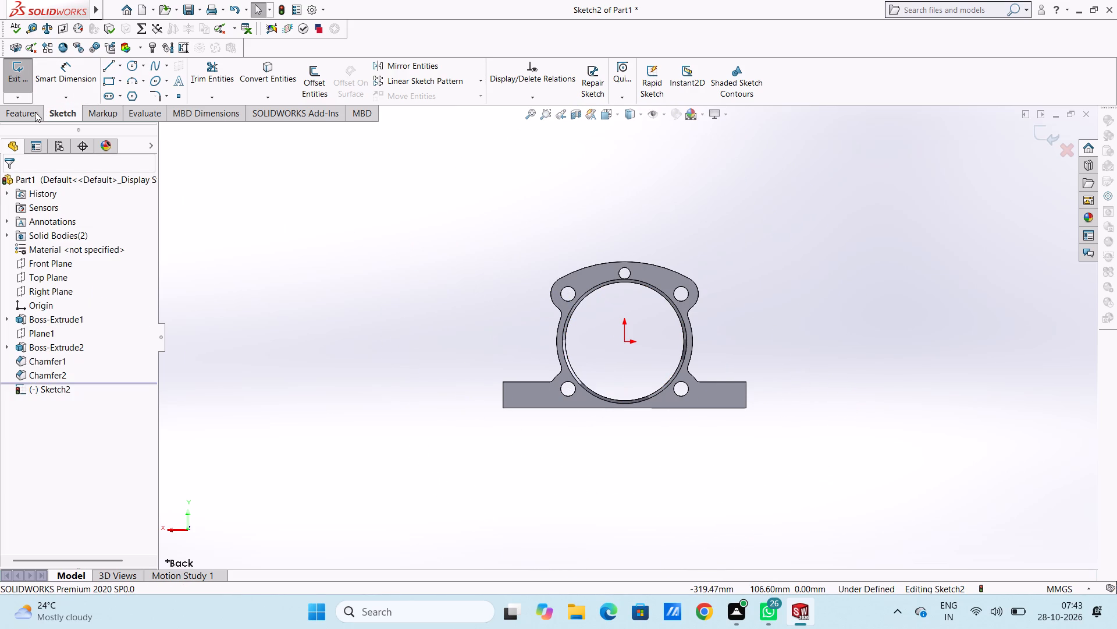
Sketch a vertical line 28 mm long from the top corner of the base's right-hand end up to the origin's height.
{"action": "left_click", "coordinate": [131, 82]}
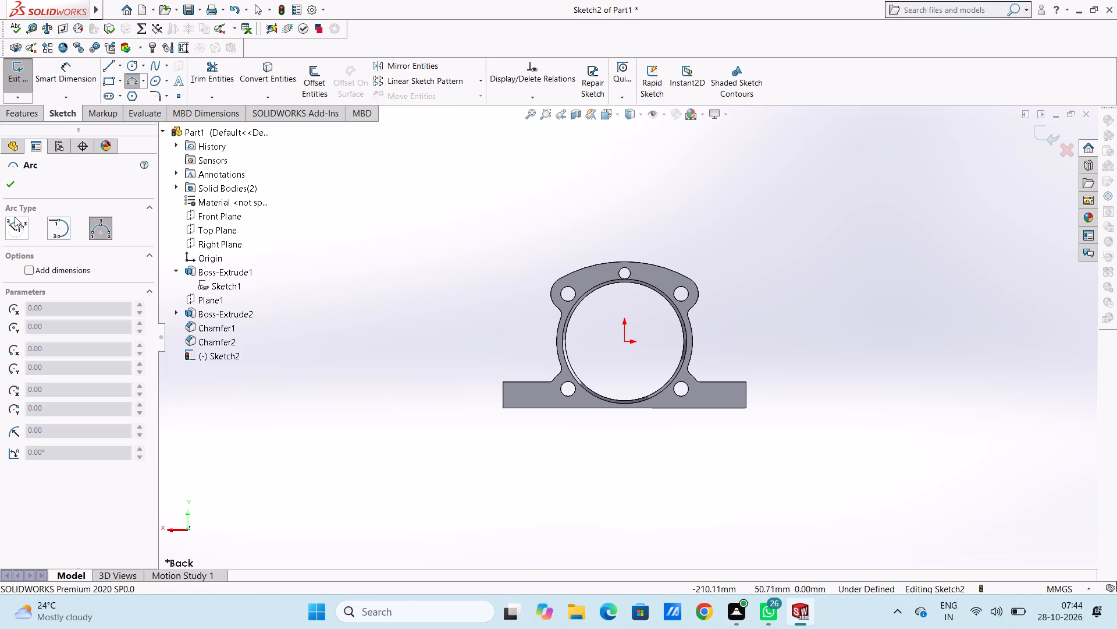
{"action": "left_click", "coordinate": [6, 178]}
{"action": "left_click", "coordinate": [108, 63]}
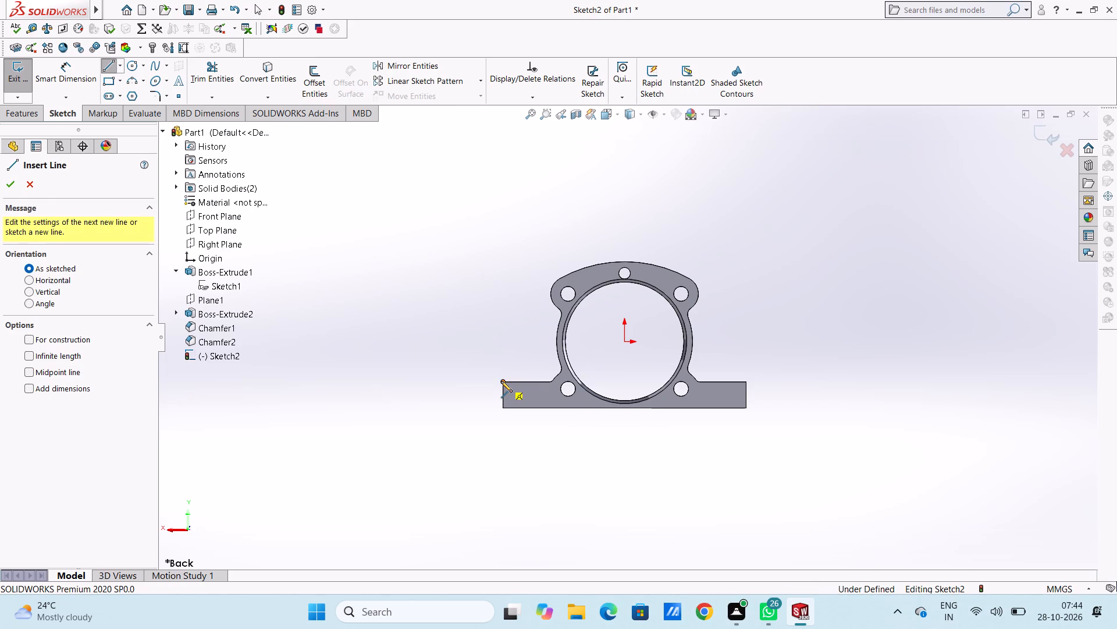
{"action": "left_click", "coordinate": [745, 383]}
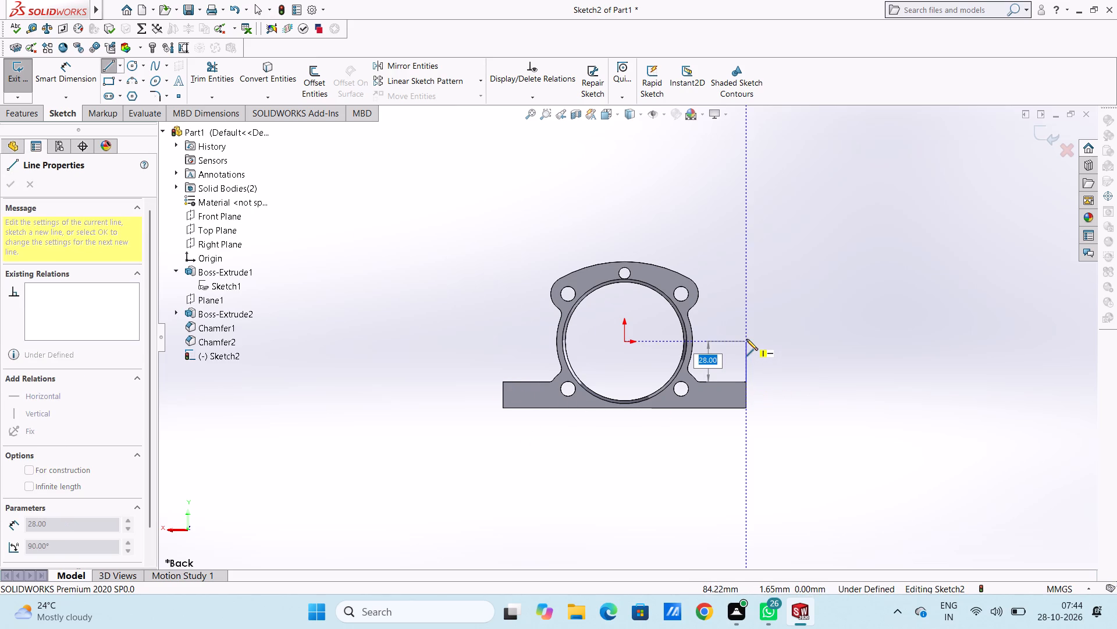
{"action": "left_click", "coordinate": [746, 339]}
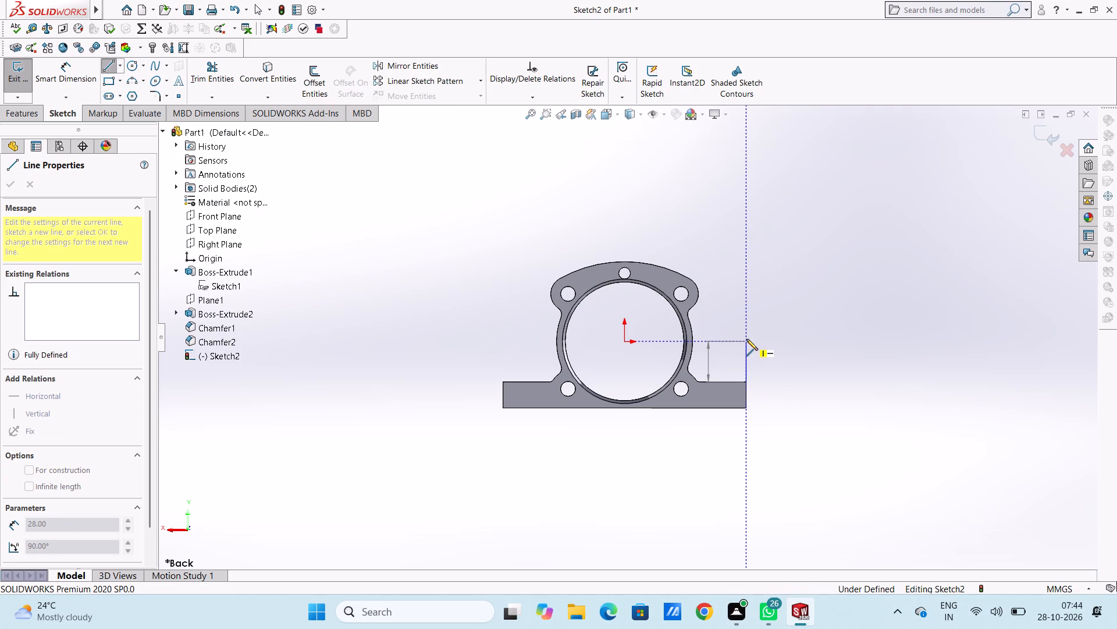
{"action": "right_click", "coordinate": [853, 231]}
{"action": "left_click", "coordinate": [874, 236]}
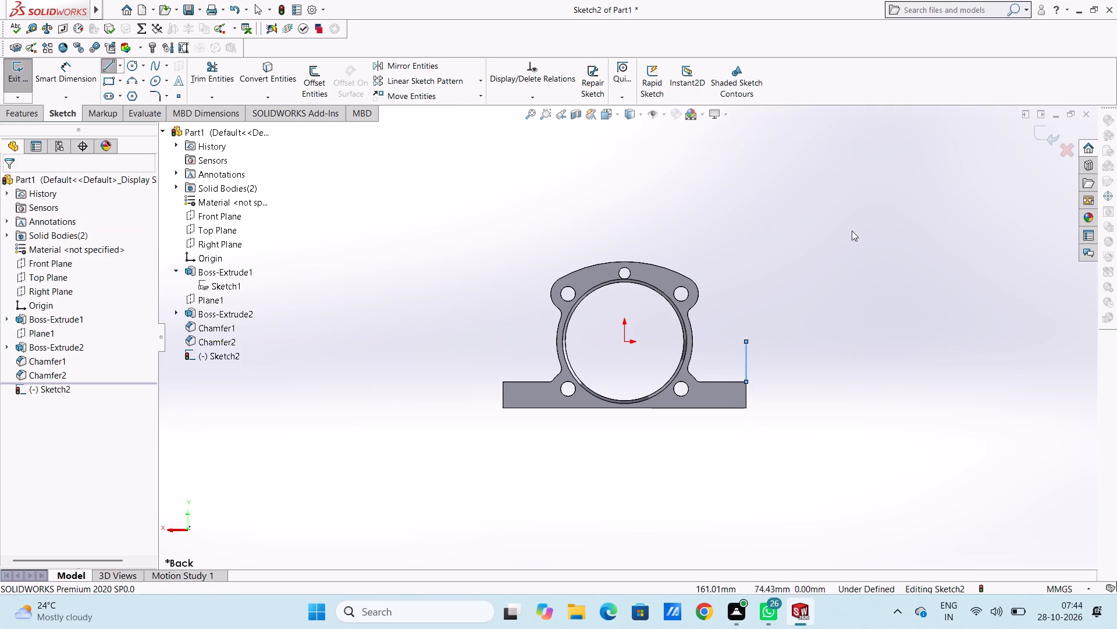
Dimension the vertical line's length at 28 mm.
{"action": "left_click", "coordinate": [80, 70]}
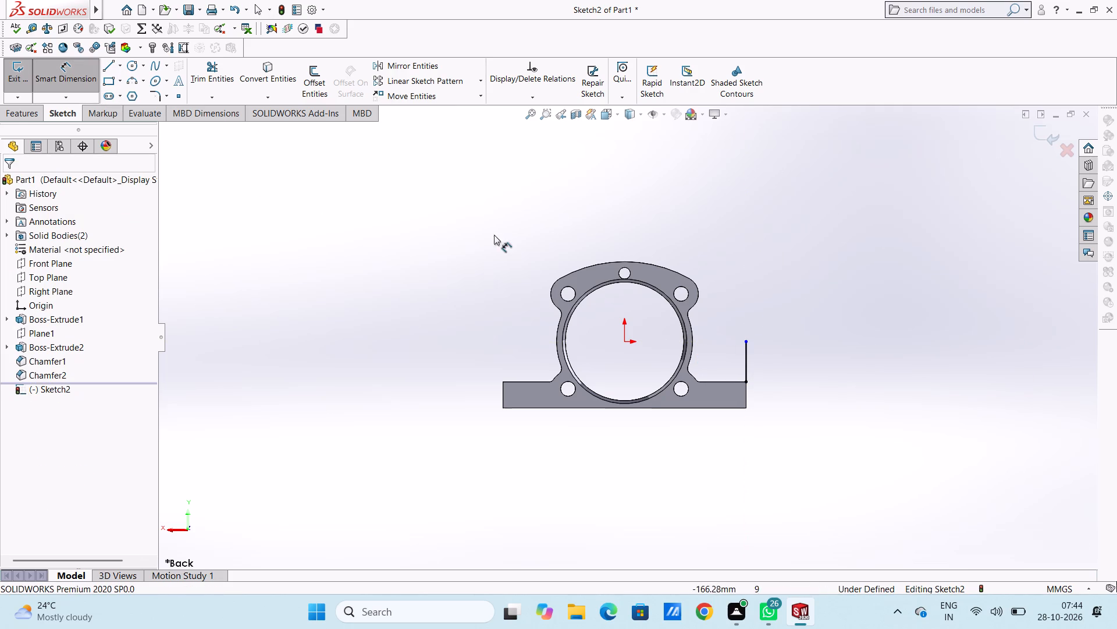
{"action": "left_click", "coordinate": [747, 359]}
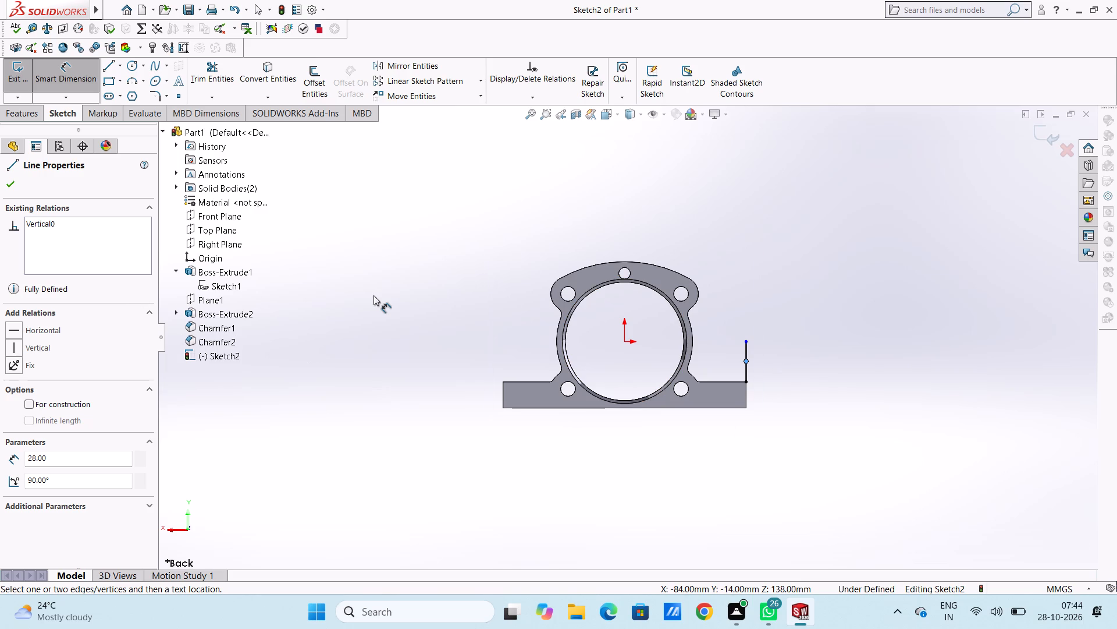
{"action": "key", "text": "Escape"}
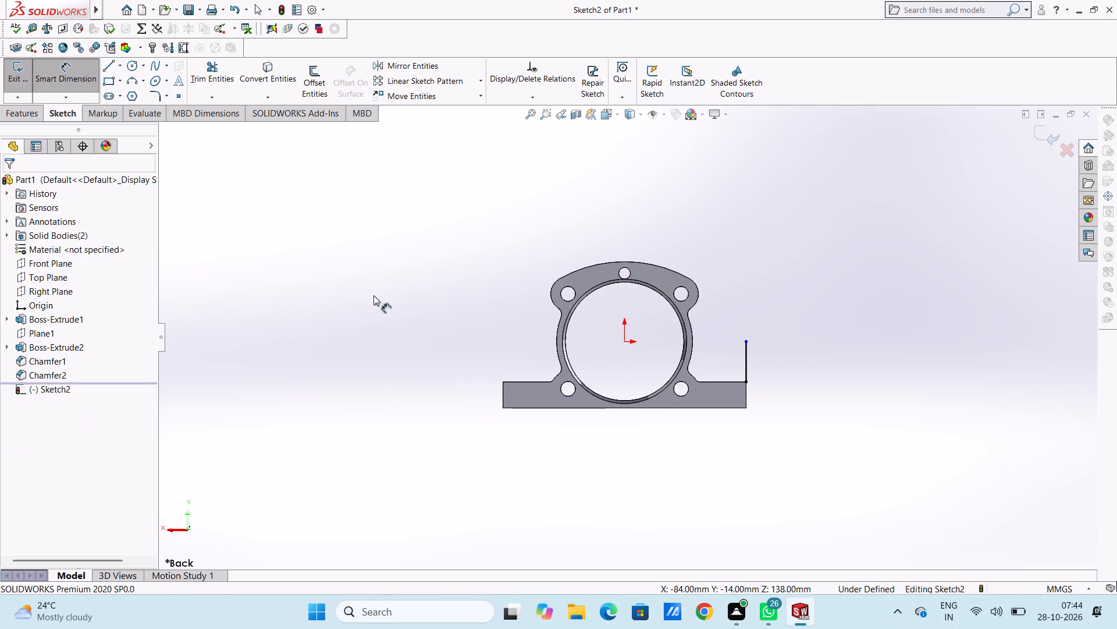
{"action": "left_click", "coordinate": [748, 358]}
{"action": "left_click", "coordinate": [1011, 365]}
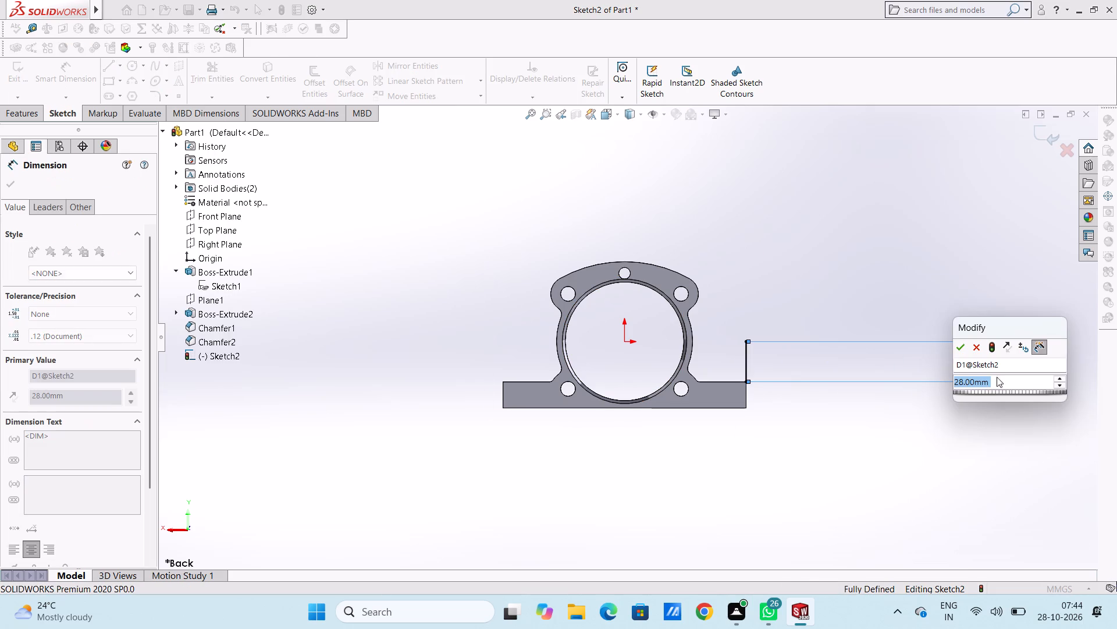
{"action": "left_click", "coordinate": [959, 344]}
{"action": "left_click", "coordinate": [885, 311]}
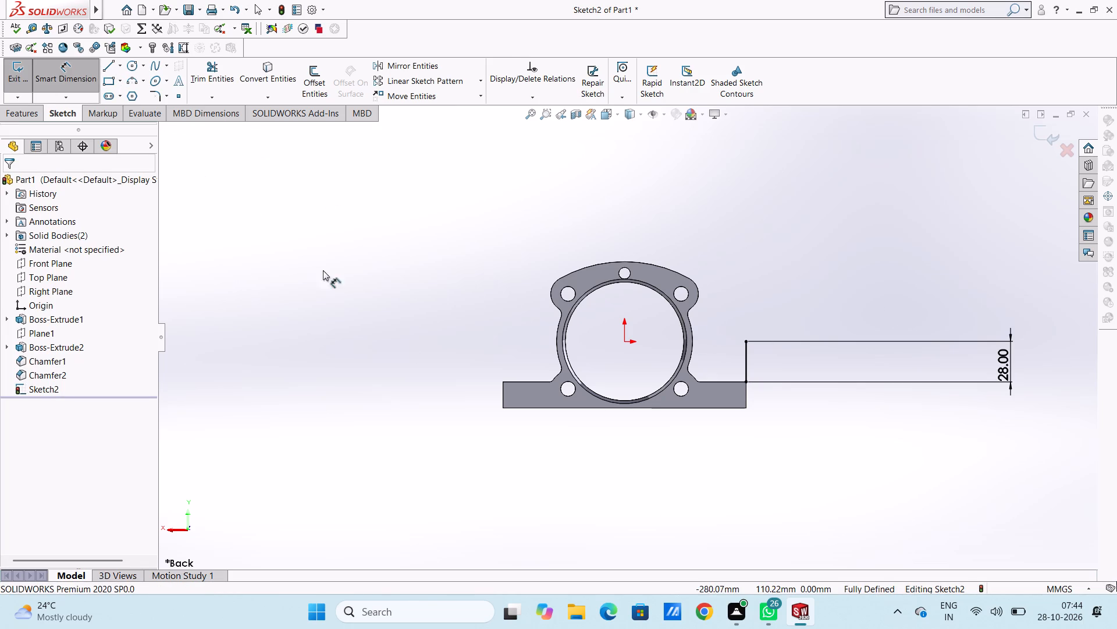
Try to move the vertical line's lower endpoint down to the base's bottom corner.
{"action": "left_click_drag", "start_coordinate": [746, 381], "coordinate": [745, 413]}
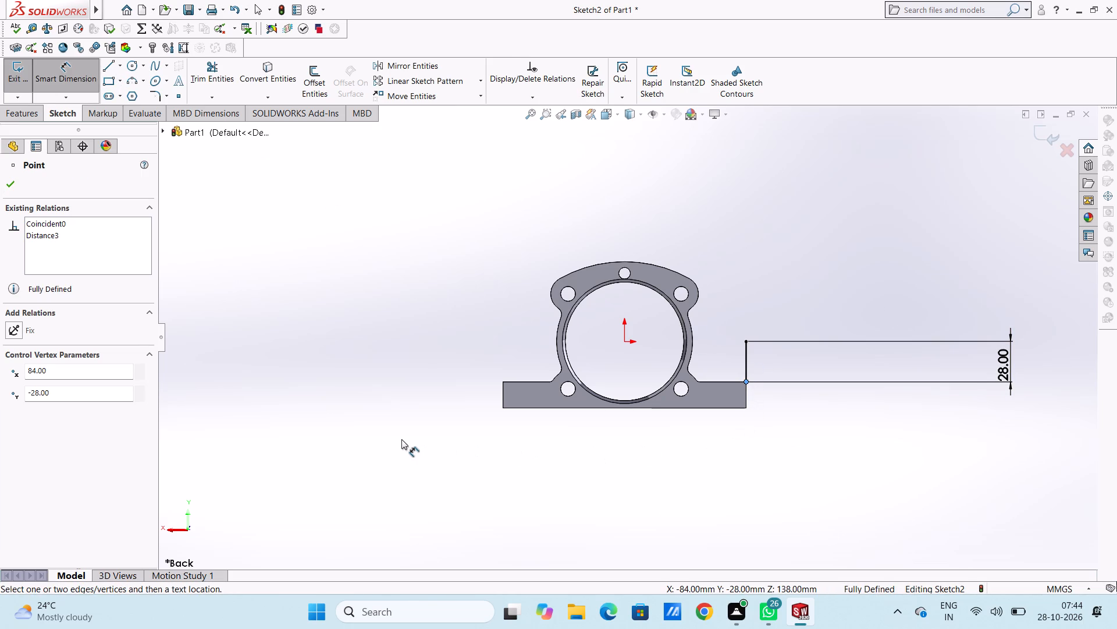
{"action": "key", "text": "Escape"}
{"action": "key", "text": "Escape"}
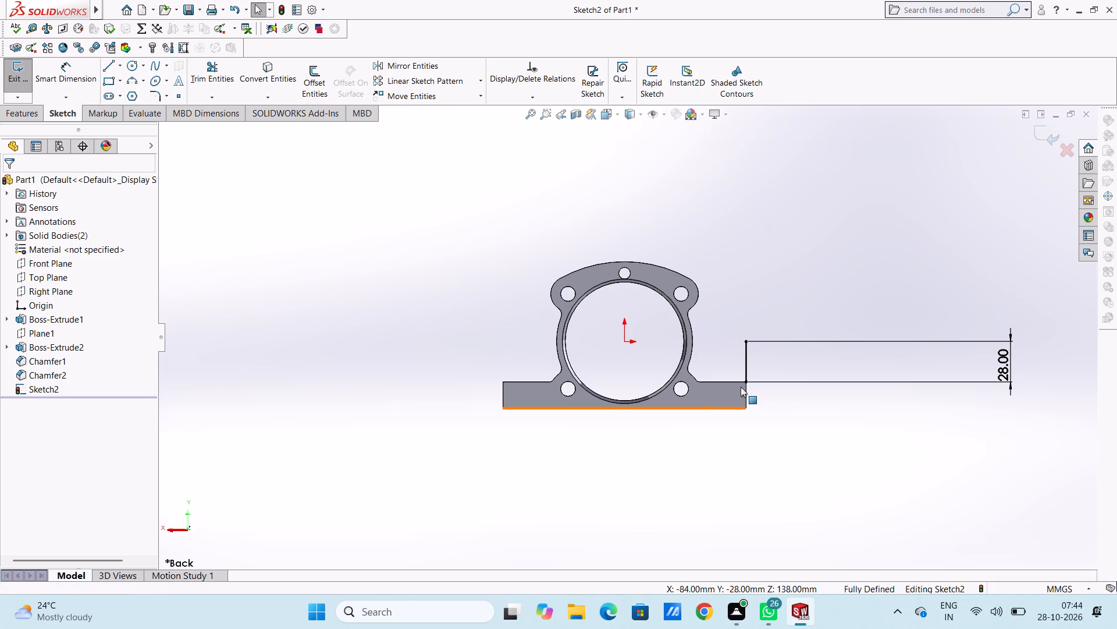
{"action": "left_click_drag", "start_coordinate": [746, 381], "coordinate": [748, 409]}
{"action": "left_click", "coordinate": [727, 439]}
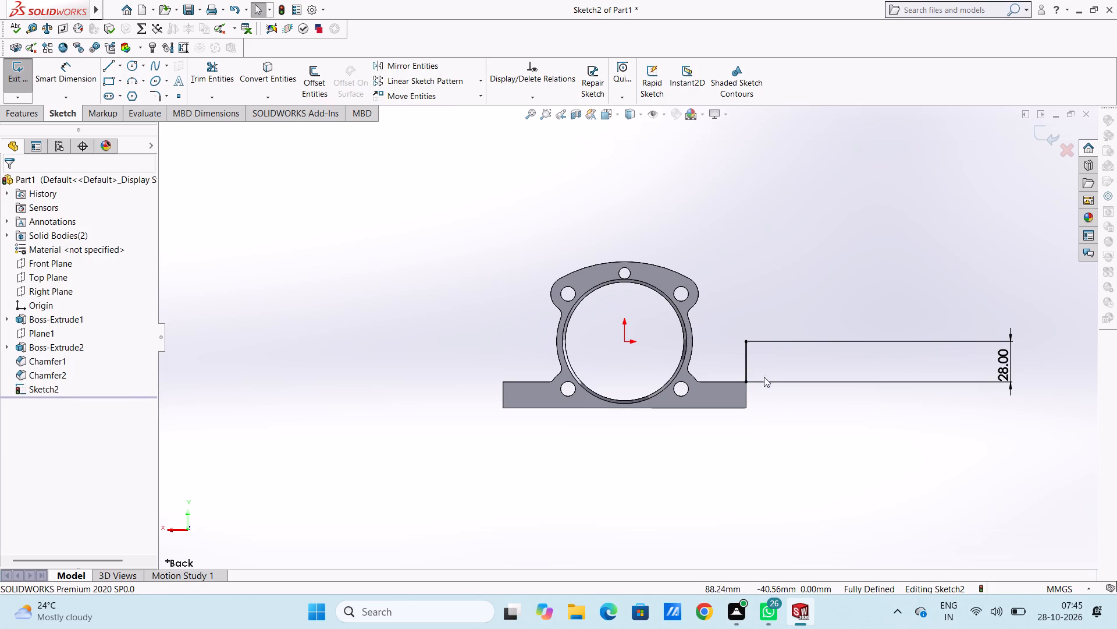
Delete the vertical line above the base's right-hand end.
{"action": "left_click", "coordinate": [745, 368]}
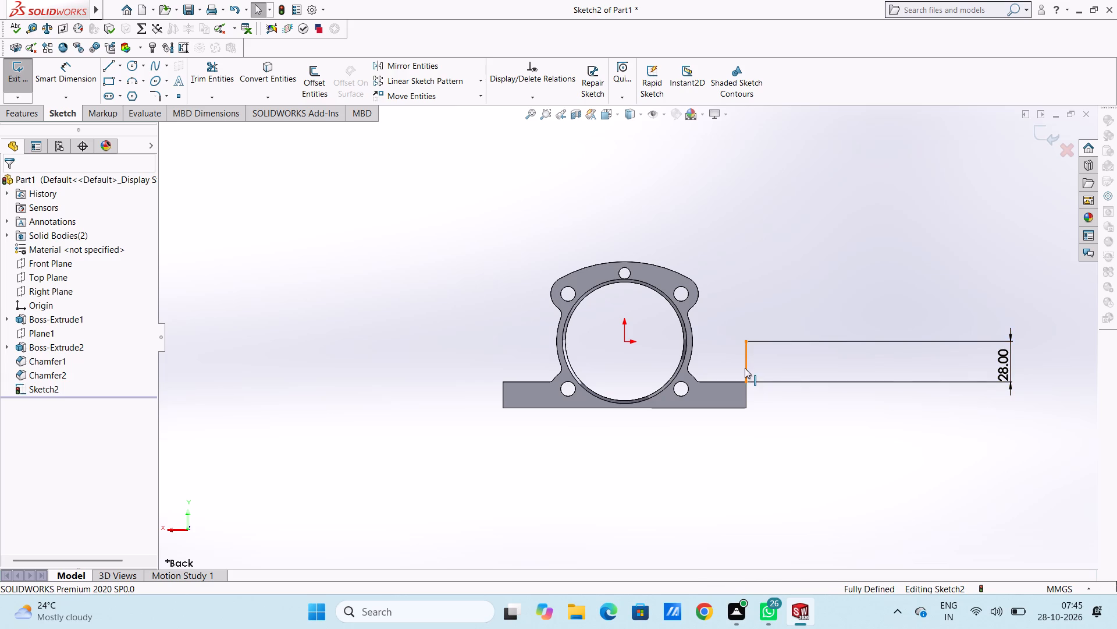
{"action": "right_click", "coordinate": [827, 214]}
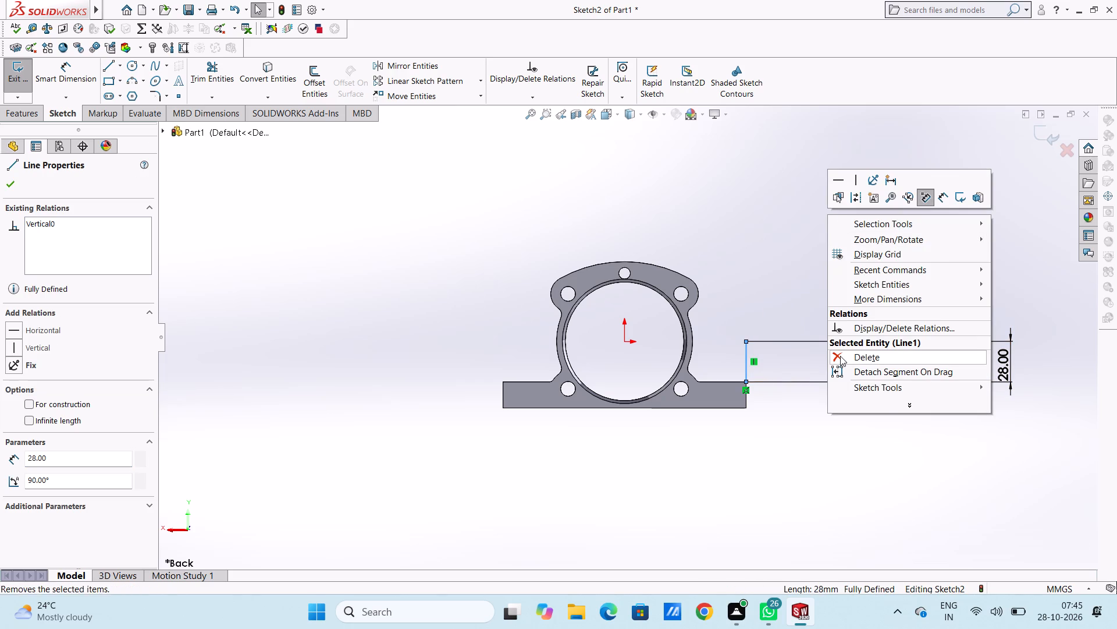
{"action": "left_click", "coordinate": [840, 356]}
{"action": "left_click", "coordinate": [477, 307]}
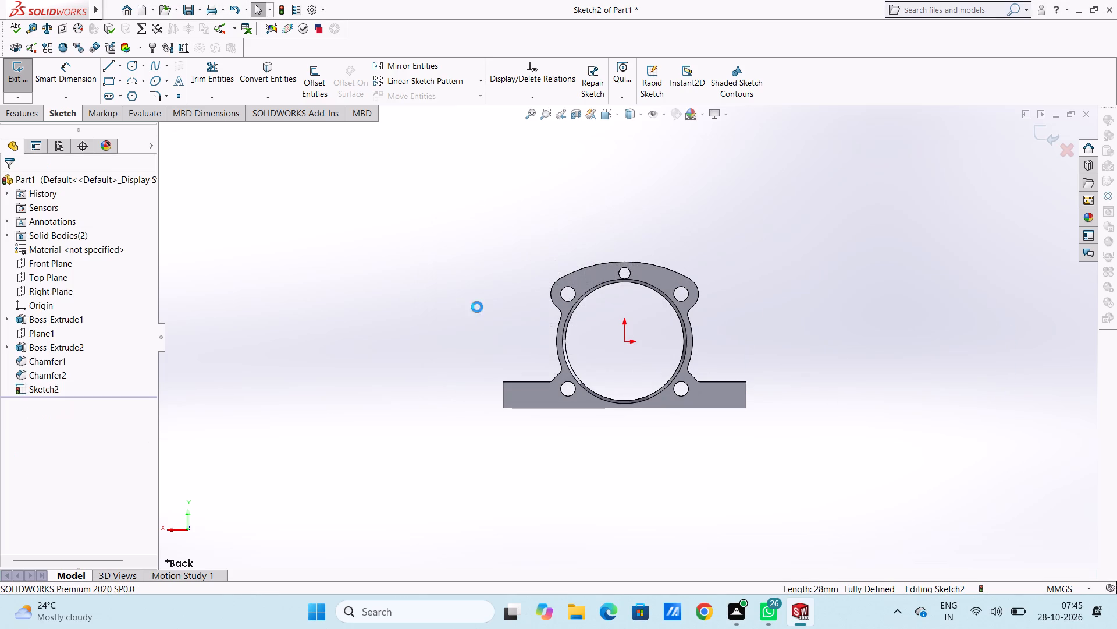
Sketch a vertical line from the bottom corner of the base's right-hand end up to the origin's height.
{"action": "left_click", "coordinate": [112, 66]}
{"action": "left_click", "coordinate": [745, 408]}
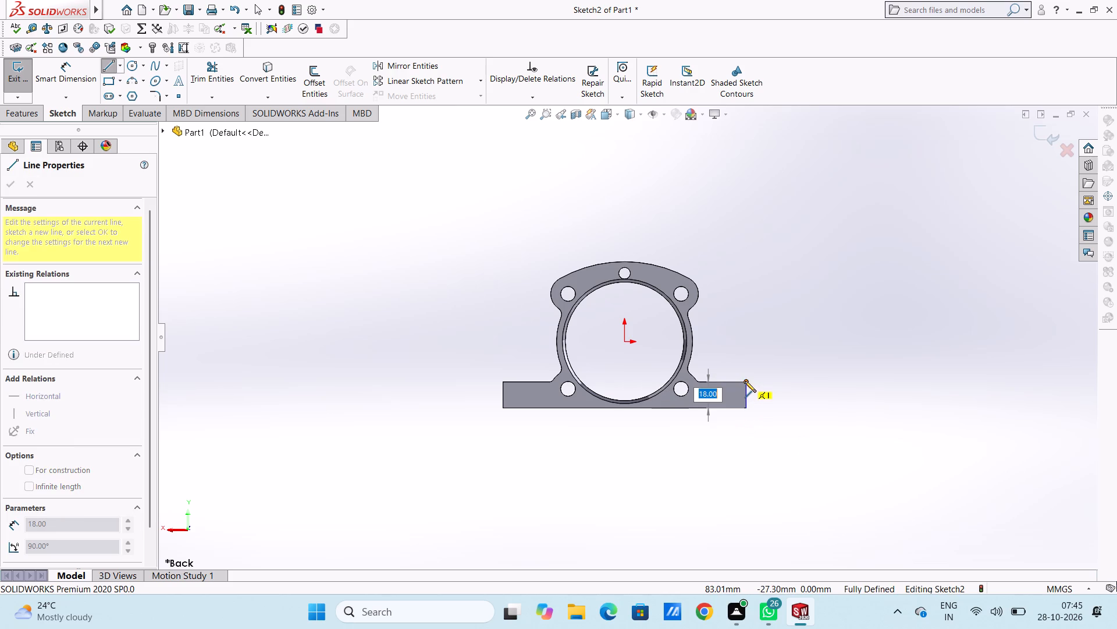
{"action": "left_click", "coordinate": [744, 340]}
{"action": "right_click", "coordinate": [883, 256]}
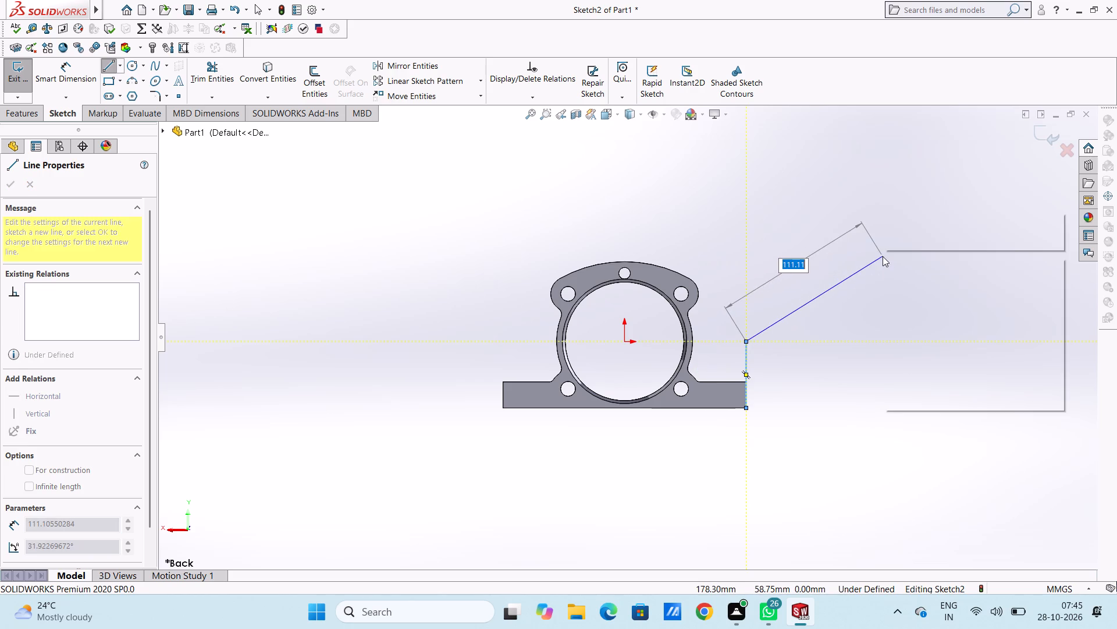
{"action": "left_click", "coordinate": [894, 265]}
{"action": "left_click", "coordinate": [834, 256]}
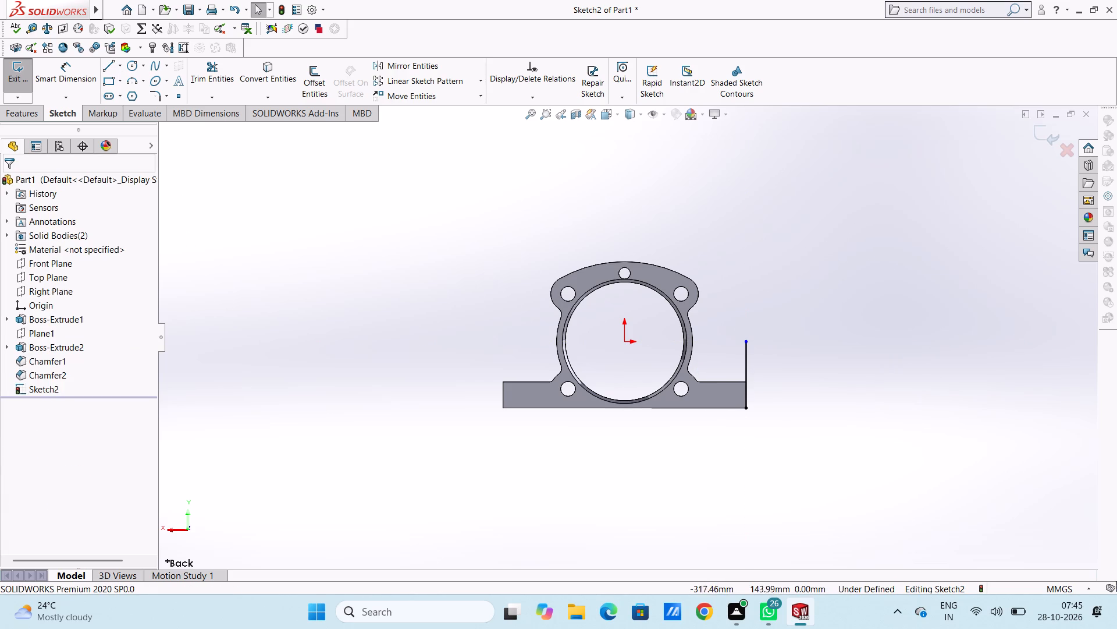
Sketch a horizontal line along the base's full bottom edge, ending at the foot of the vertical line.
{"action": "left_click", "coordinate": [110, 67]}
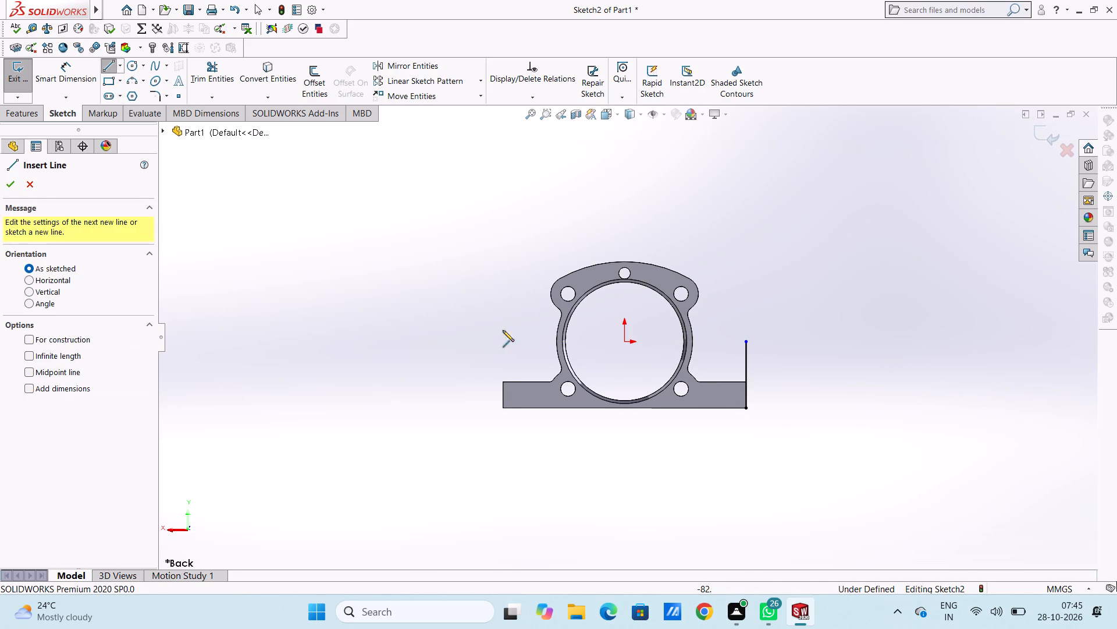
{"action": "left_click", "coordinate": [504, 409]}
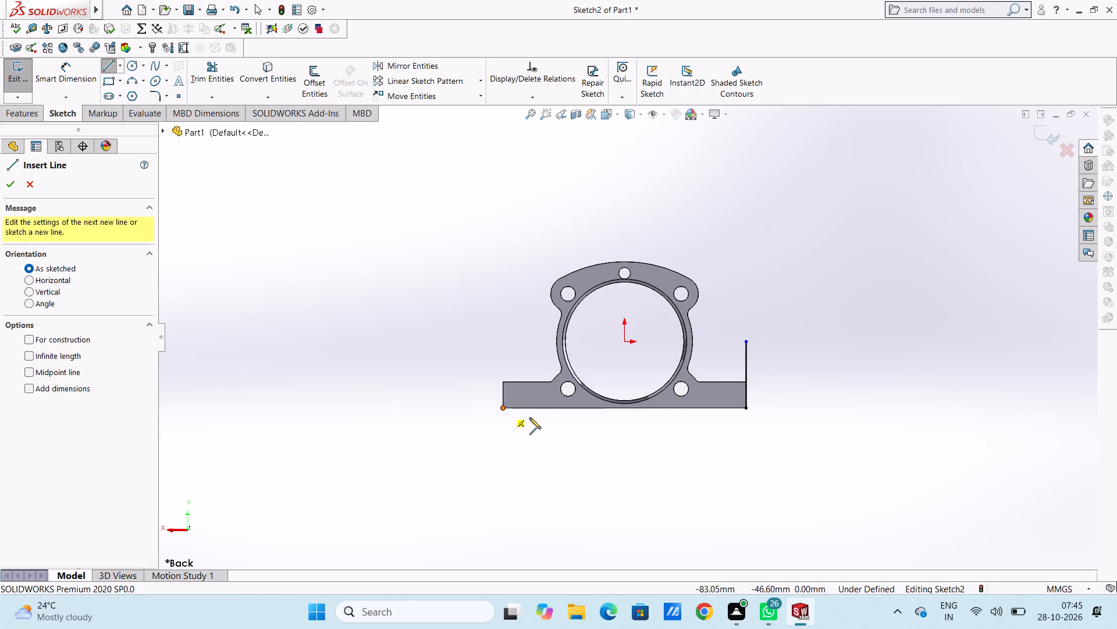
{"action": "left_click", "coordinate": [746, 411]}
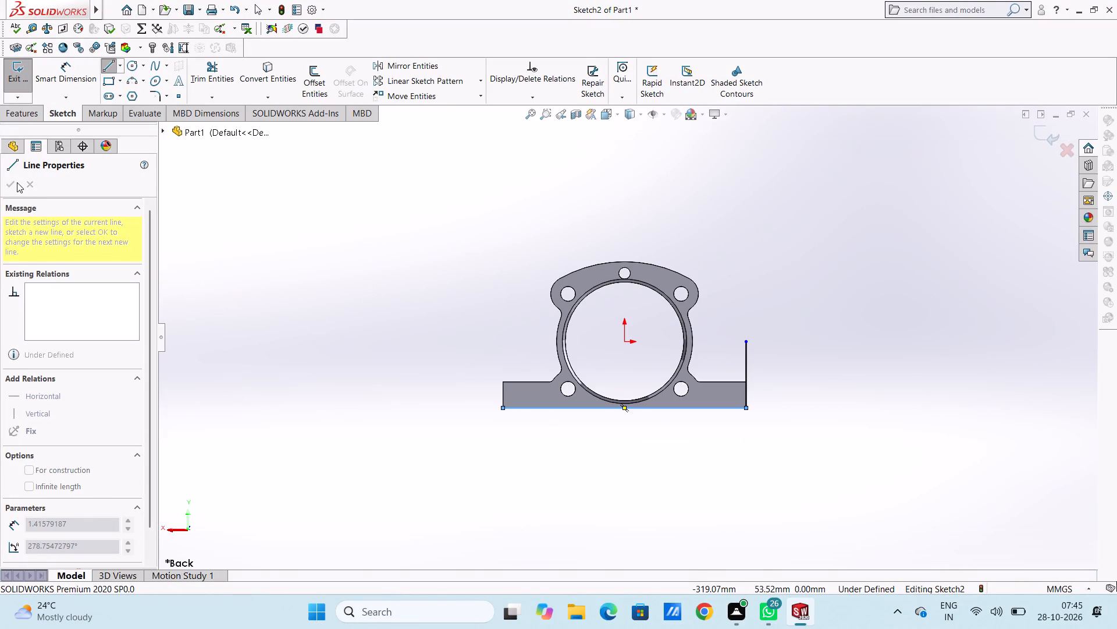
{"action": "right_click", "coordinate": [421, 229]}
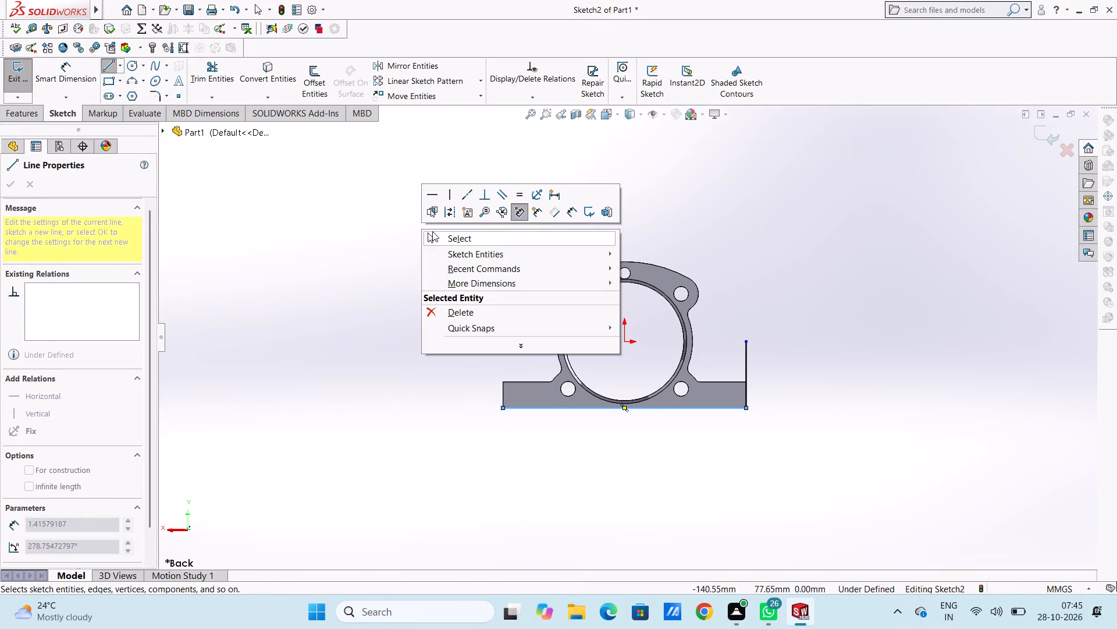
{"action": "left_click", "coordinate": [434, 238]}
{"action": "left_click", "coordinate": [401, 255]}
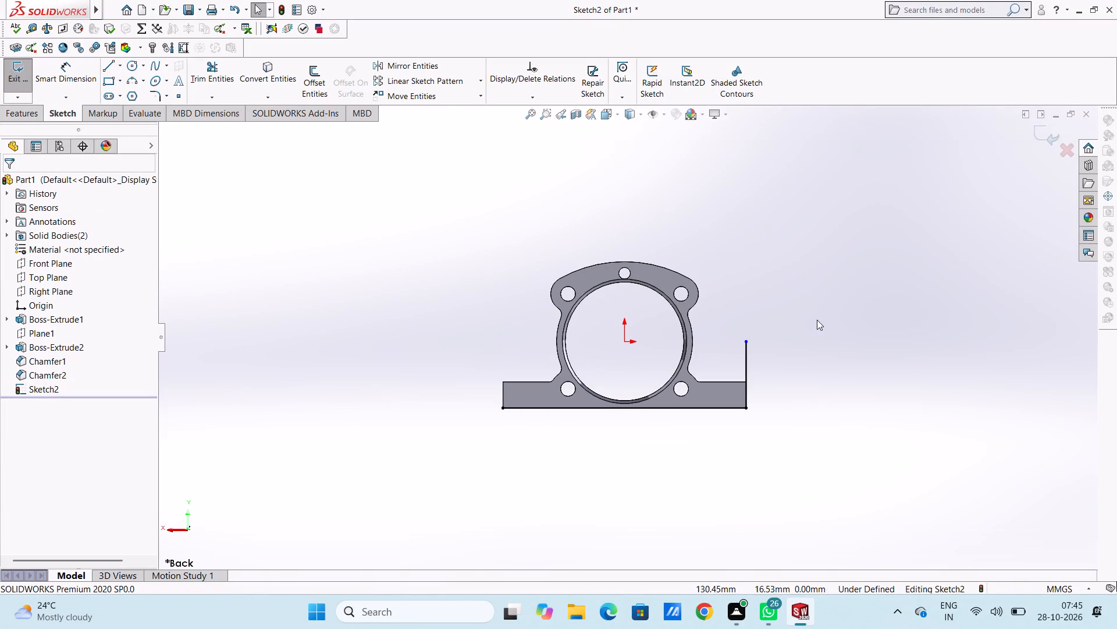
Sketch a short vertical line up the base's left-hand end, from its bottom corner to its top corner.
{"action": "middle_click_drag", "start_coordinate": [824, 325], "coordinate": [799, 342]}
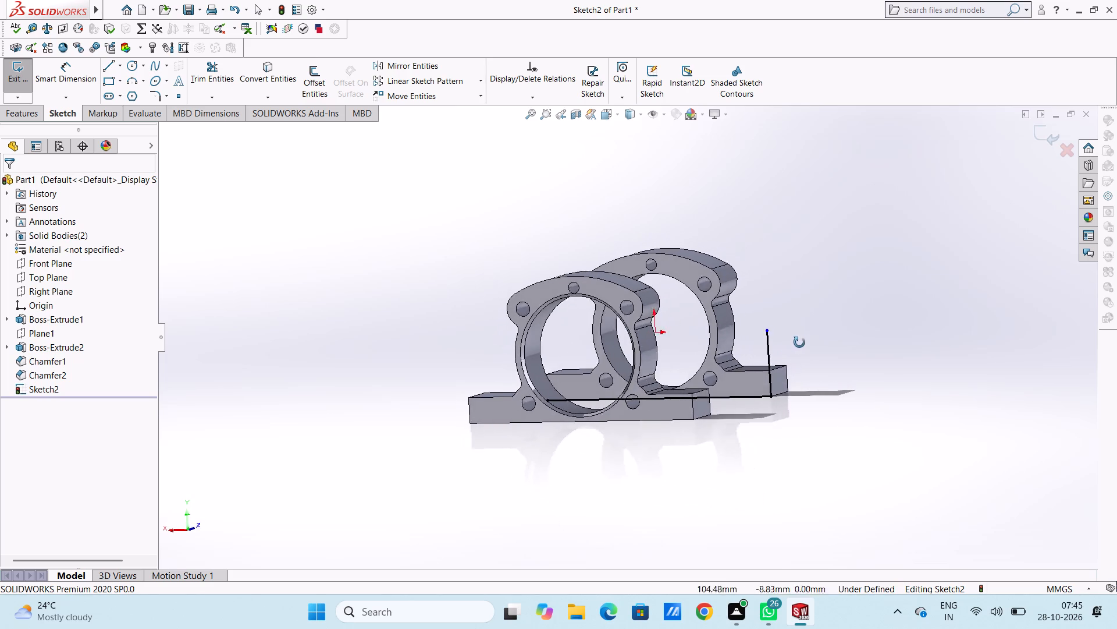
{"action": "middle_click_drag", "start_coordinate": [799, 342], "coordinate": [813, 342]}
{"action": "key", "text": "ctrl+2"}
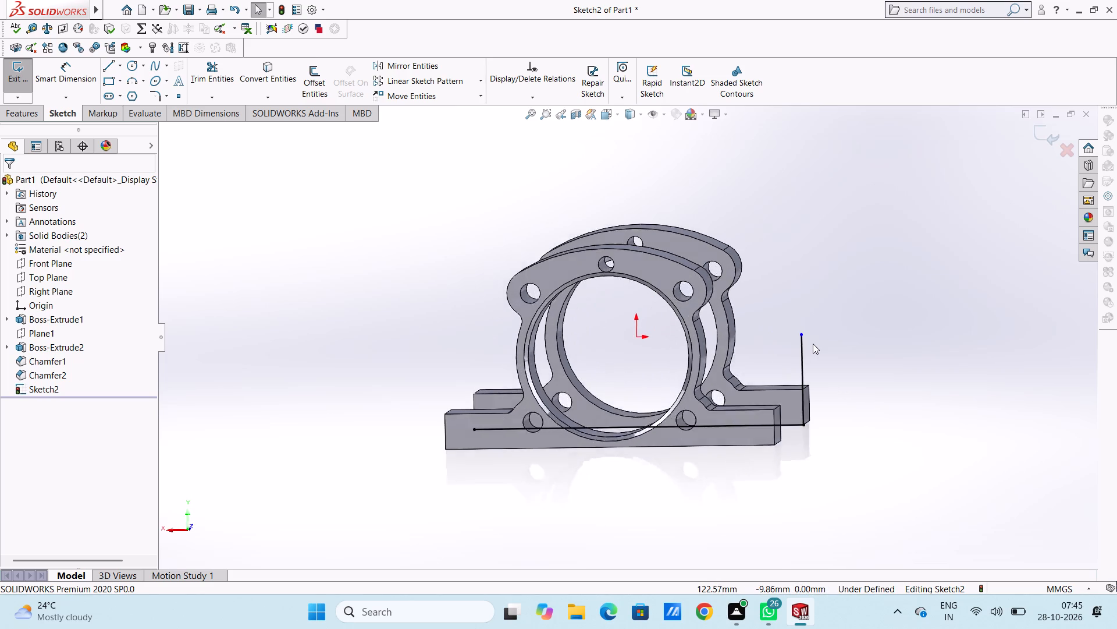
{"action": "scroll", "coordinate": [774, 364], "scroll_direction": "up", "scroll_amount": 4}
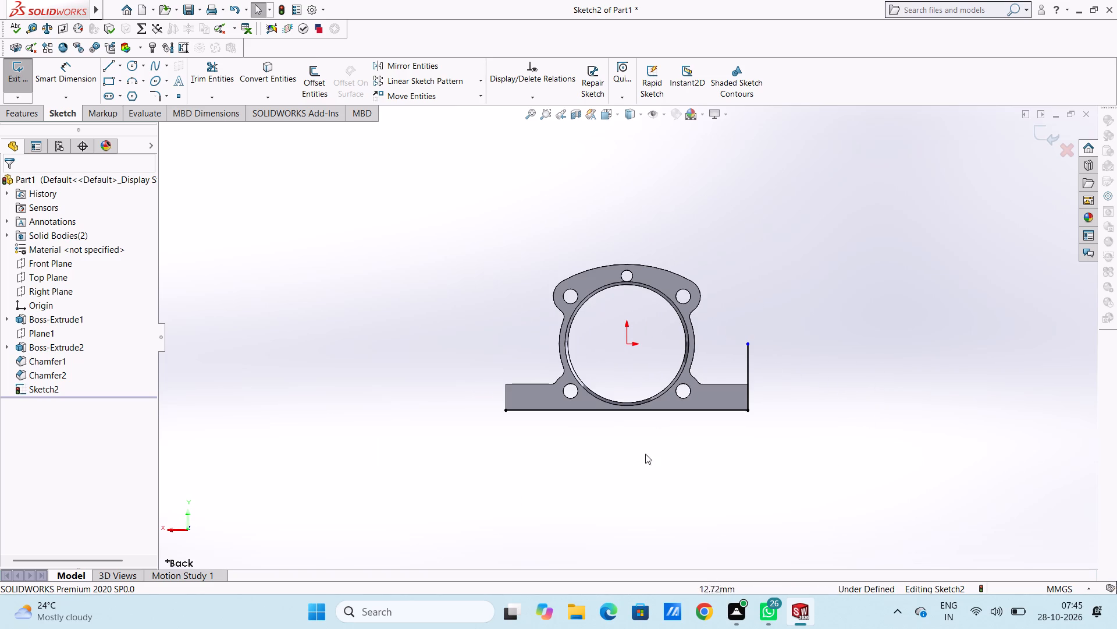
{"action": "scroll", "coordinate": [553, 384], "scroll_direction": "down", "scroll_amount": 1}
{"action": "left_click", "coordinate": [107, 66]}
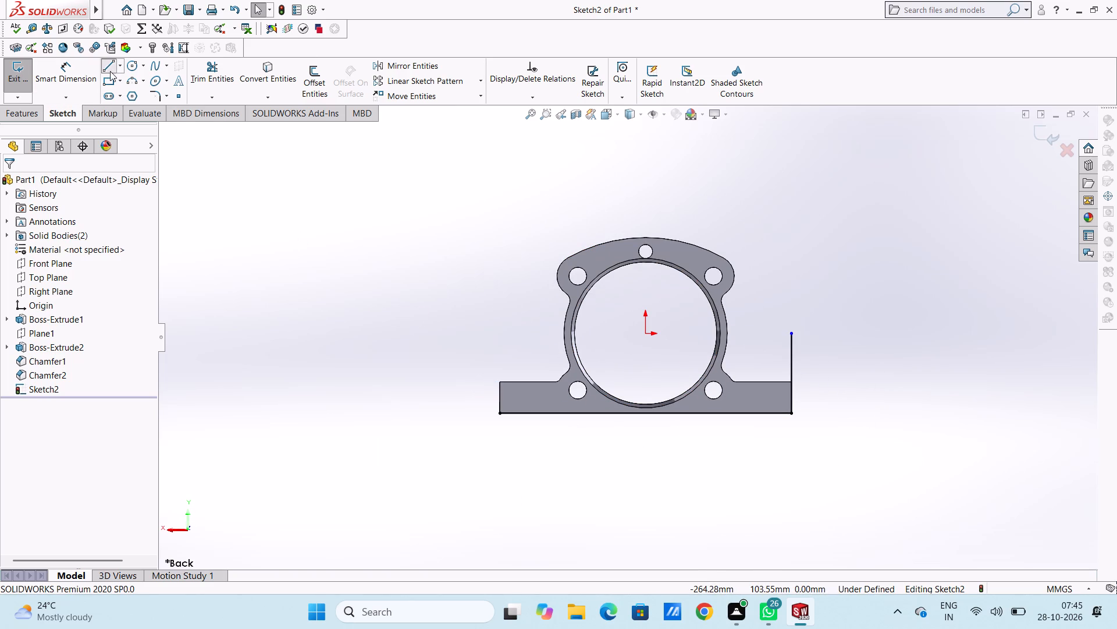
{"action": "left_click", "coordinate": [497, 413]}
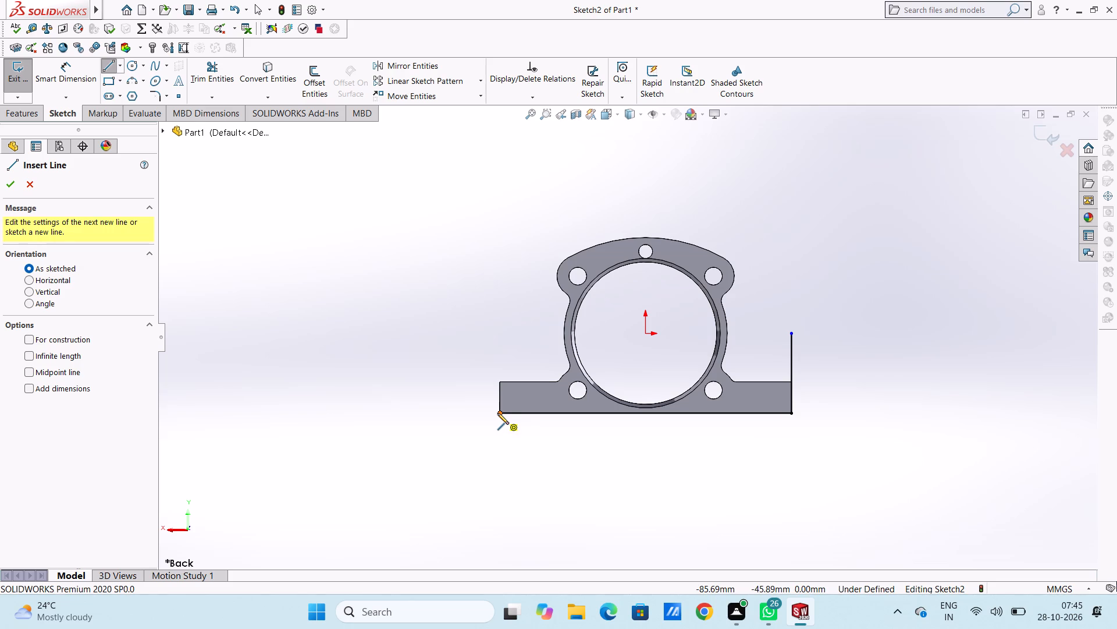
{"action": "left_click", "coordinate": [501, 381]}
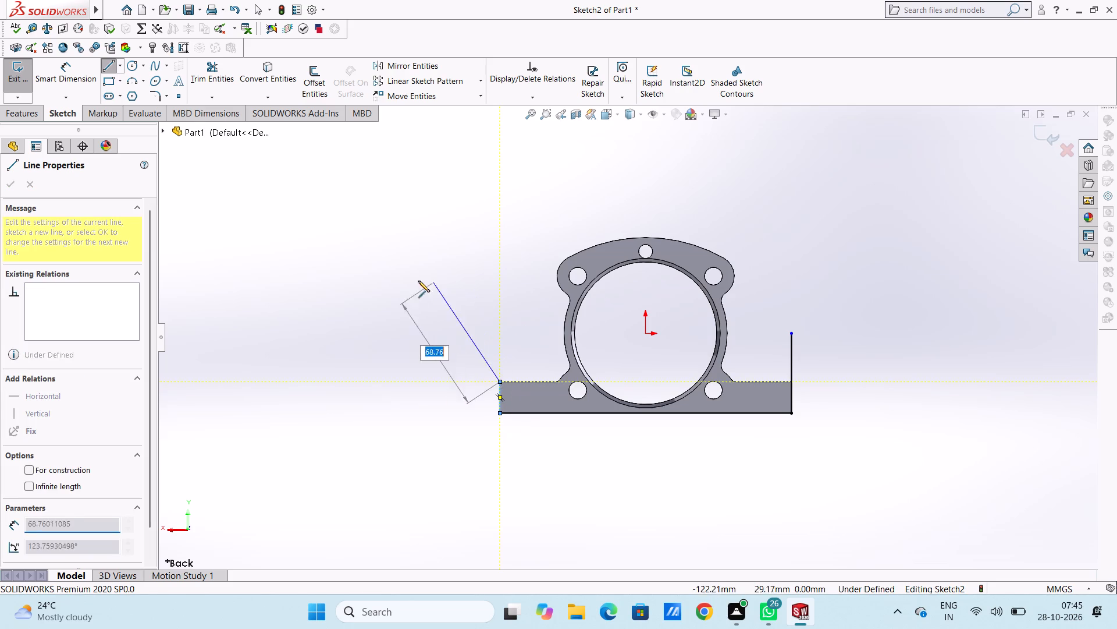
{"action": "right_click", "coordinate": [405, 273]}
{"action": "left_click", "coordinate": [432, 283]}
{"action": "left_click", "coordinate": [428, 306]}
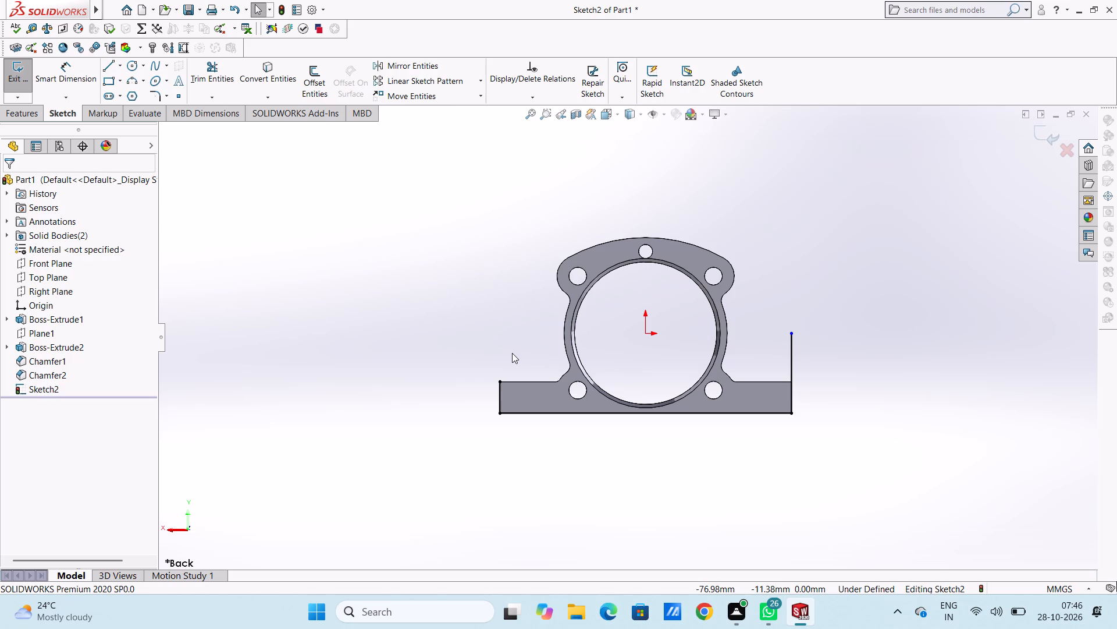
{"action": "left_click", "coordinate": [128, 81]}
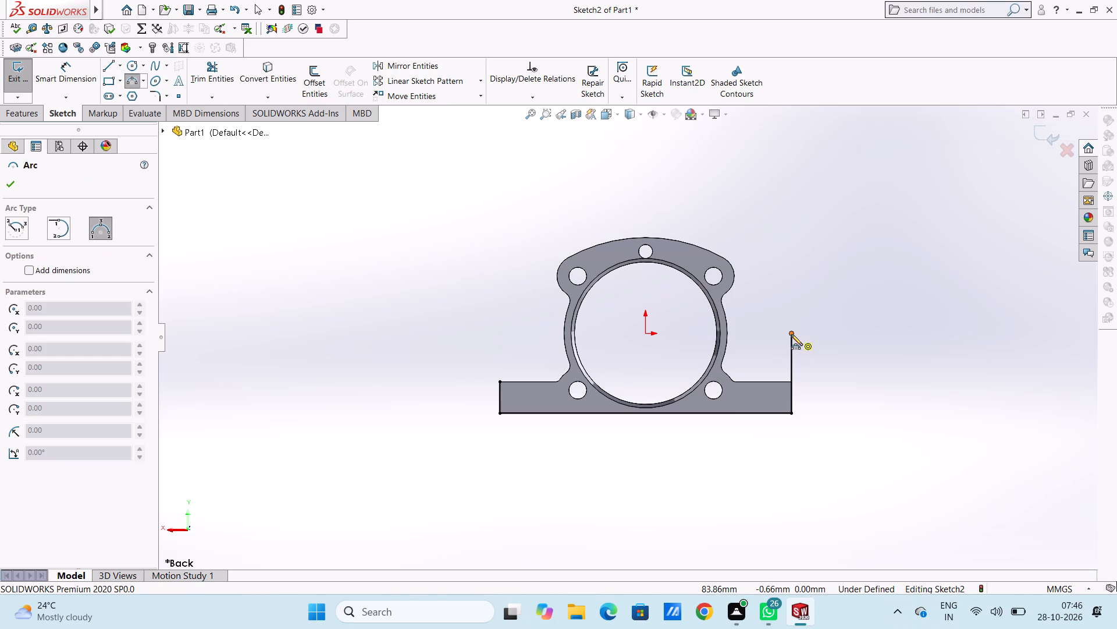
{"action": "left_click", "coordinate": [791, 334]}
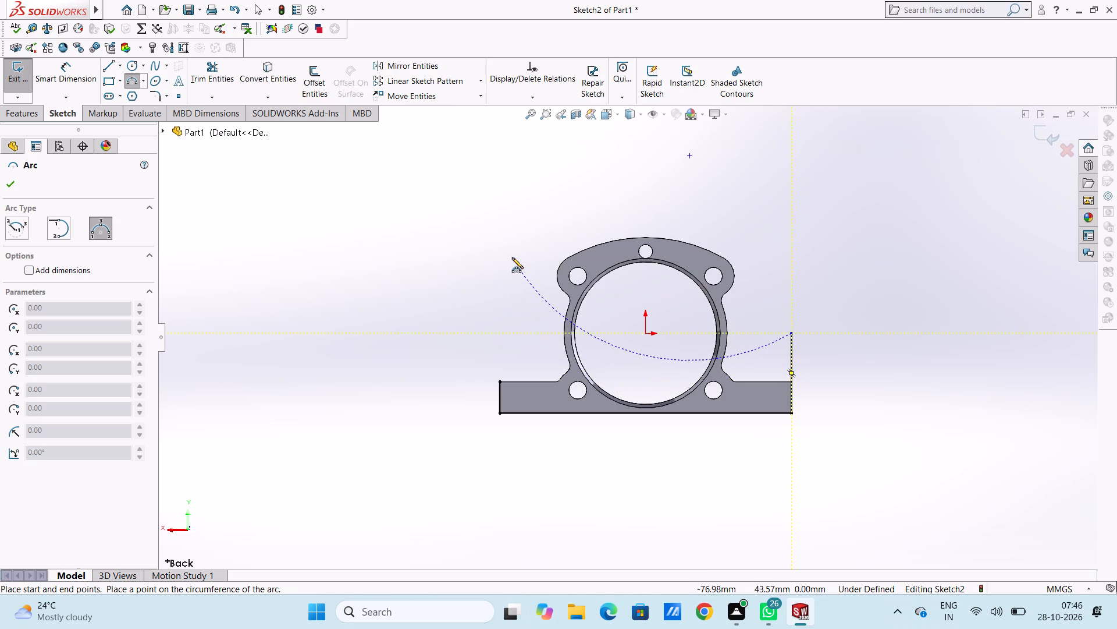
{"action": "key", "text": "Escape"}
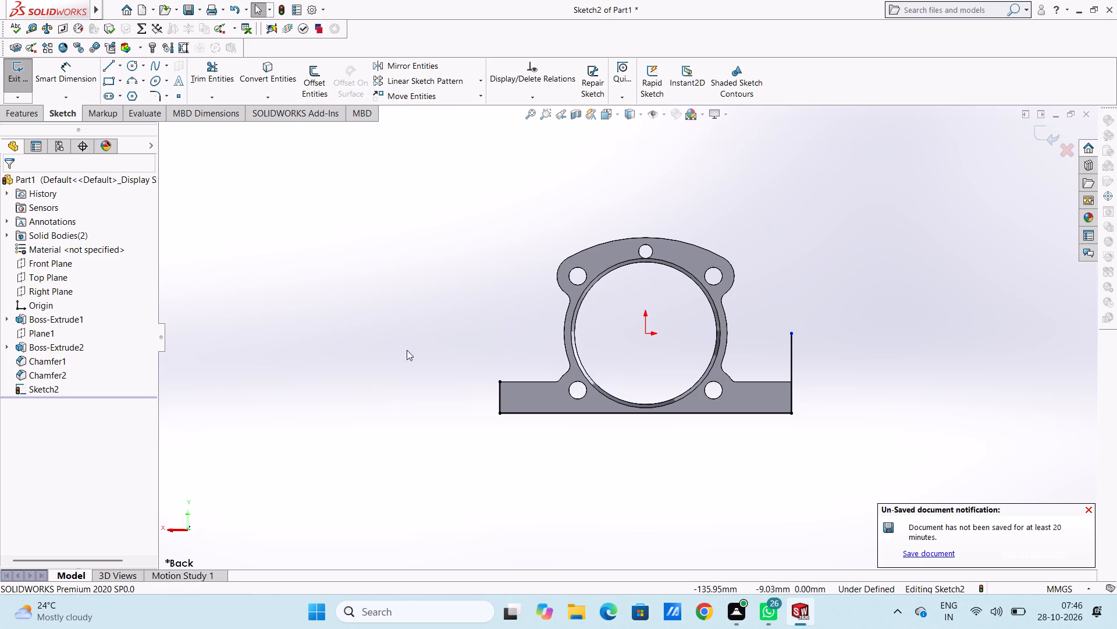
Sketch a 2 mm horizontal line along the base's top edge, starting at the top corner of its left-hand end.
{"action": "scroll", "coordinate": [571, 414], "scroll_direction": "down", "scroll_amount": 3}
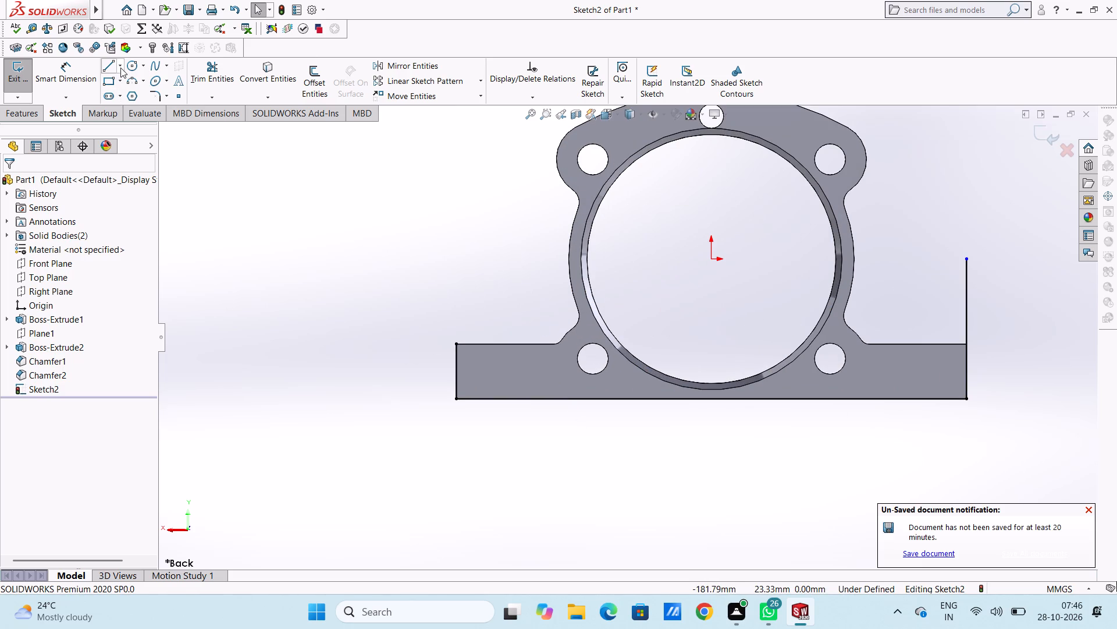
{"action": "left_click", "coordinate": [115, 68]}
{"action": "left_click", "coordinate": [459, 343]}
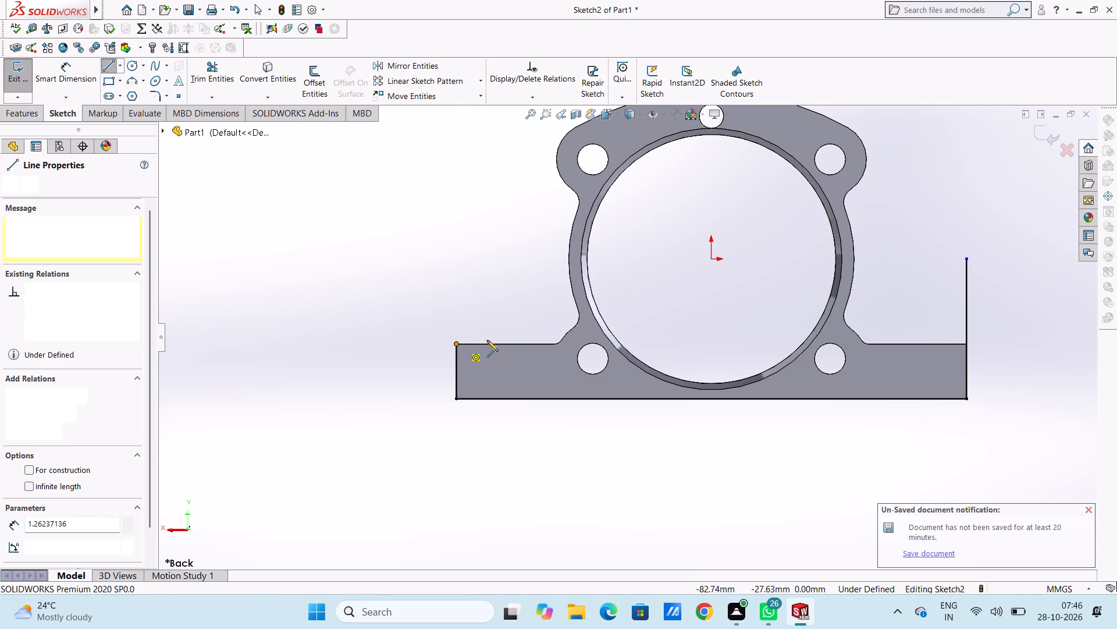
{"action": "key", "text": "2"}
{"action": "key", "text": "Return"}
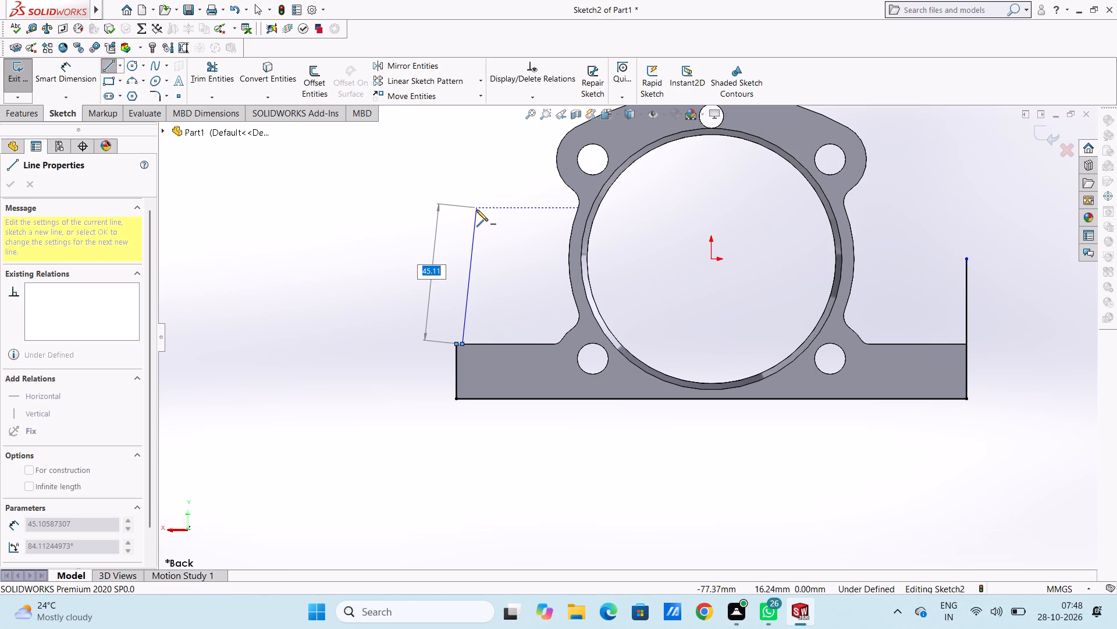
Sketch a steep line about 45 mm long rising from the short line's end, leaning slightly toward the bore.
{"action": "left_click", "coordinate": [476, 210]}
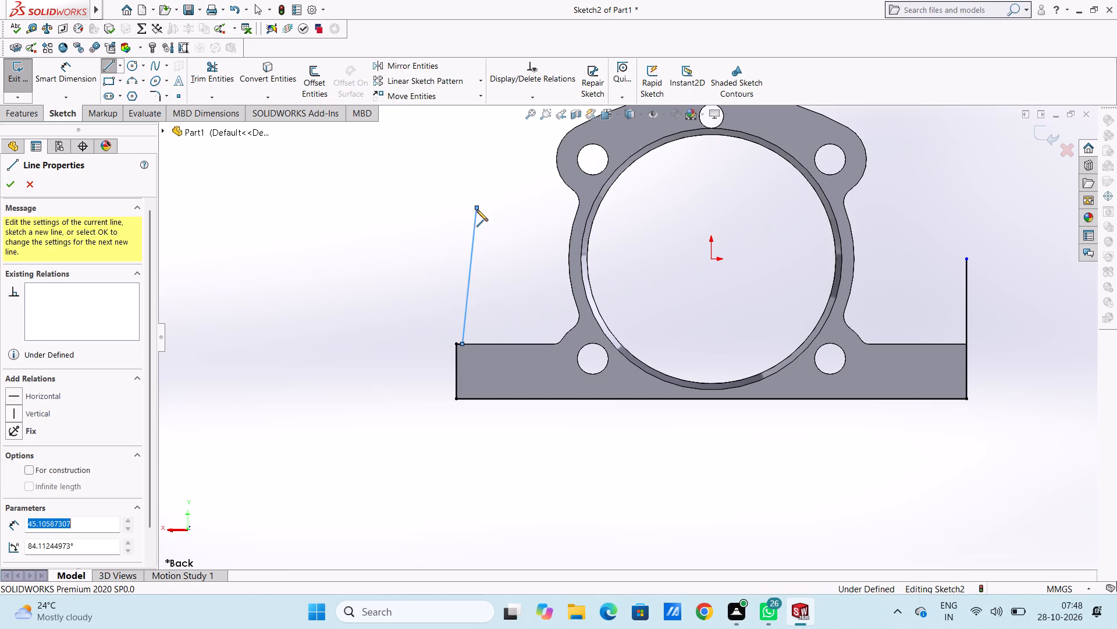
{"action": "right_click", "coordinate": [398, 232]}
{"action": "left_click", "coordinate": [408, 241]}
{"action": "left_click", "coordinate": [388, 259]}
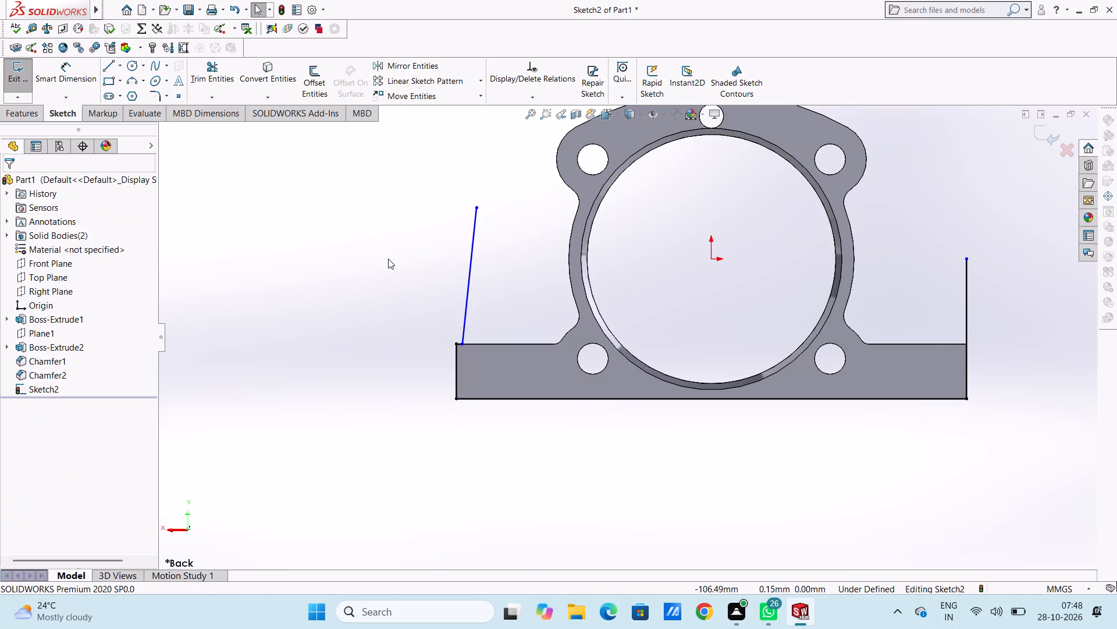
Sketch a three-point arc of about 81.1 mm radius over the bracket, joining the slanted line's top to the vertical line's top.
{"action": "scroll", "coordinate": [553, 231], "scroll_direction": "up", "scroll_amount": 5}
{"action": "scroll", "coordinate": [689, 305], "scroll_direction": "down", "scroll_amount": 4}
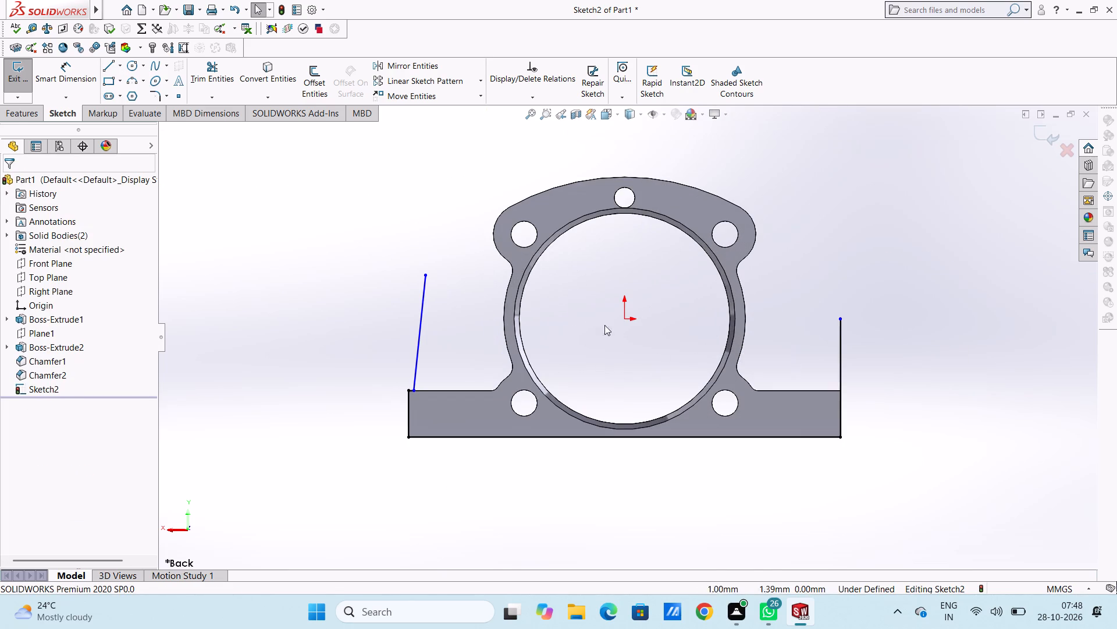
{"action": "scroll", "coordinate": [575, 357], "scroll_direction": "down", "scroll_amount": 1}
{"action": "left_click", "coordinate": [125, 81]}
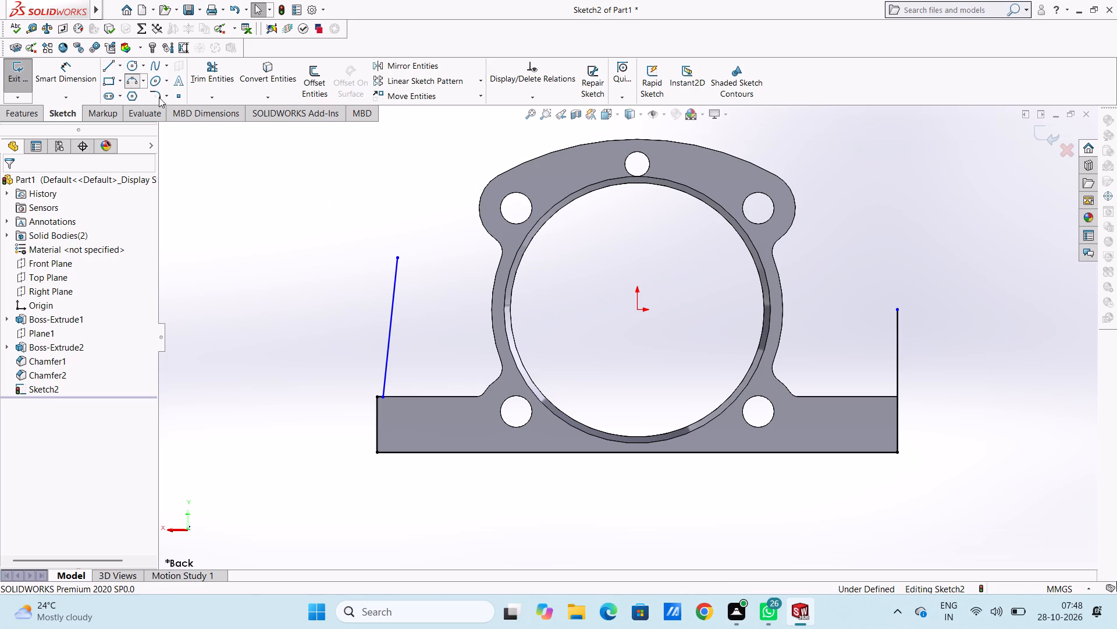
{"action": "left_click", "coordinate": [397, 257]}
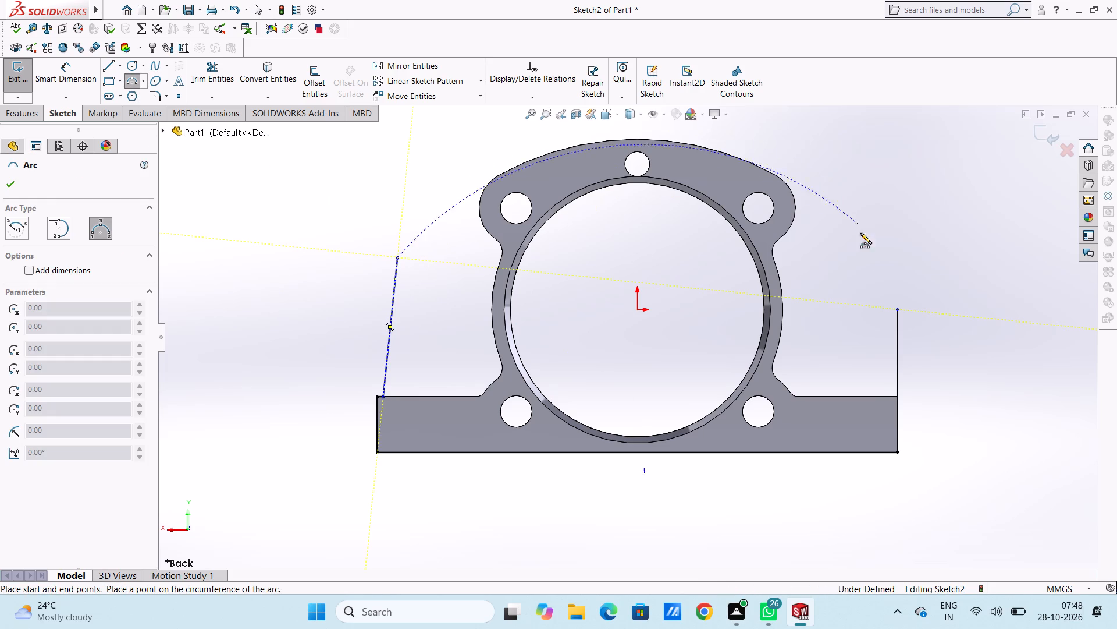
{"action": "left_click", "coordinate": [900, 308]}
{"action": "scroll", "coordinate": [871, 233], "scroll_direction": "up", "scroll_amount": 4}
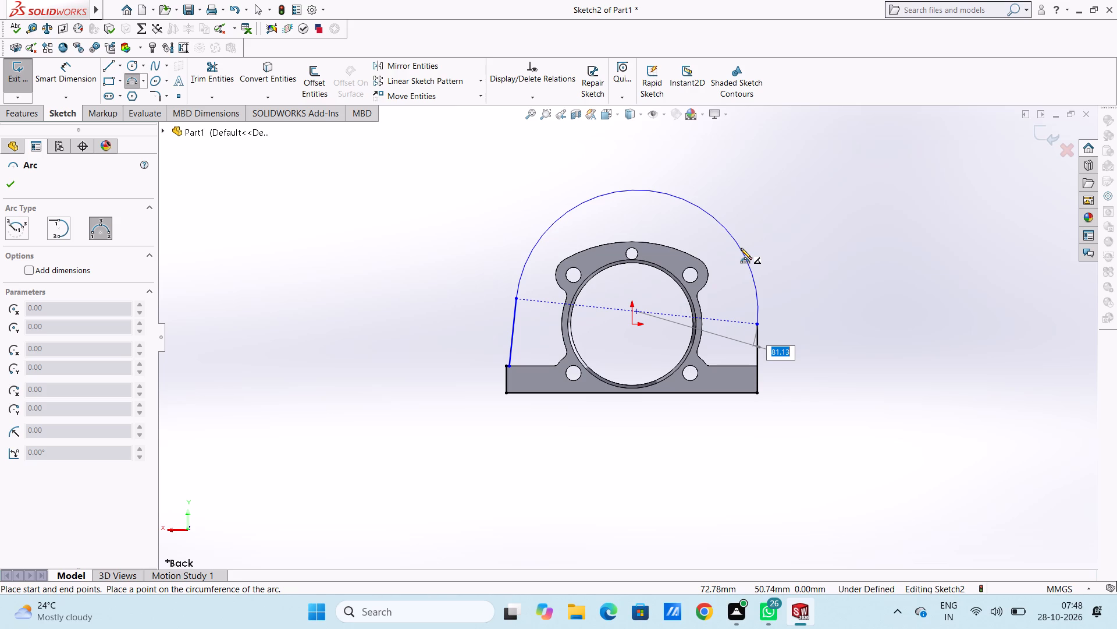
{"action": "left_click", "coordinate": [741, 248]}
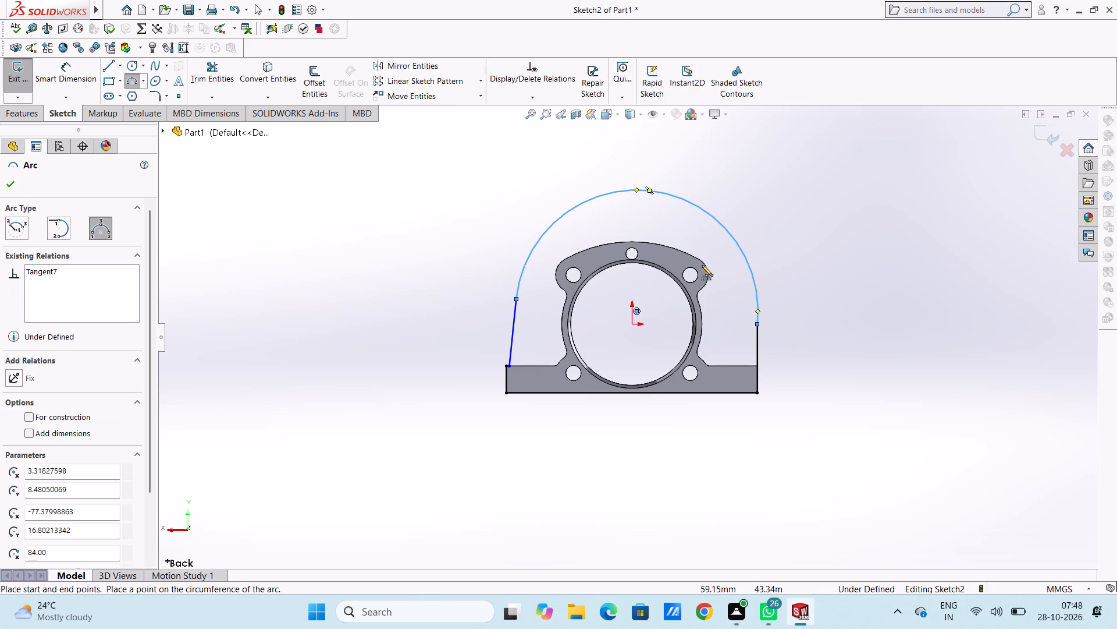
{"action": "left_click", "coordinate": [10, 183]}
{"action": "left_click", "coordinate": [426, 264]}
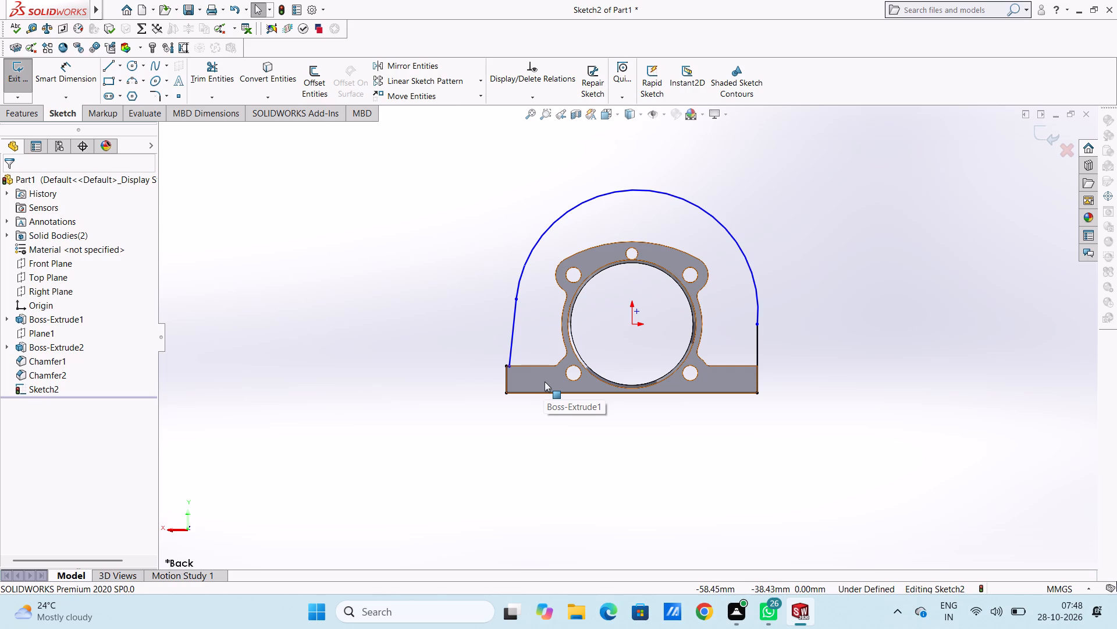
Add a 2 mm sketch fillet where the short horizontal line meets the slanted line.
{"action": "scroll", "coordinate": [540, 316], "scroll_direction": "down", "scroll_amount": 6}
{"action": "scroll", "coordinate": [543, 472], "scroll_direction": "up", "scroll_amount": 3}
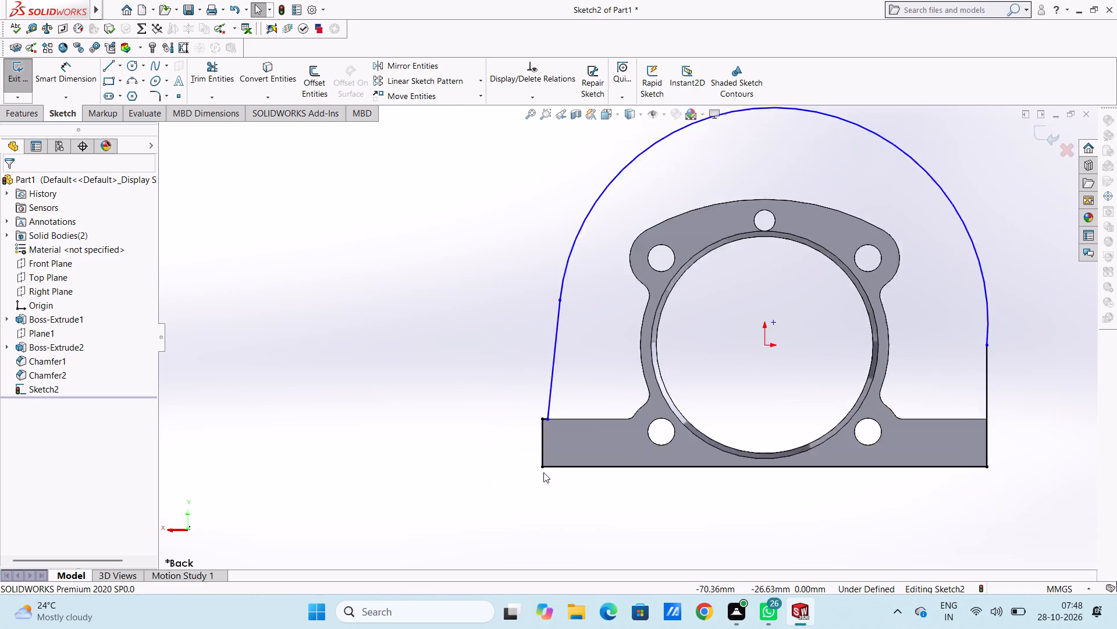
{"action": "scroll", "coordinate": [543, 472], "scroll_direction": "up", "scroll_amount": 1}
{"action": "scroll", "coordinate": [636, 442], "scroll_direction": "down", "scroll_amount": 4}
{"action": "scroll", "coordinate": [533, 288], "scroll_direction": "down", "scroll_amount": 3}
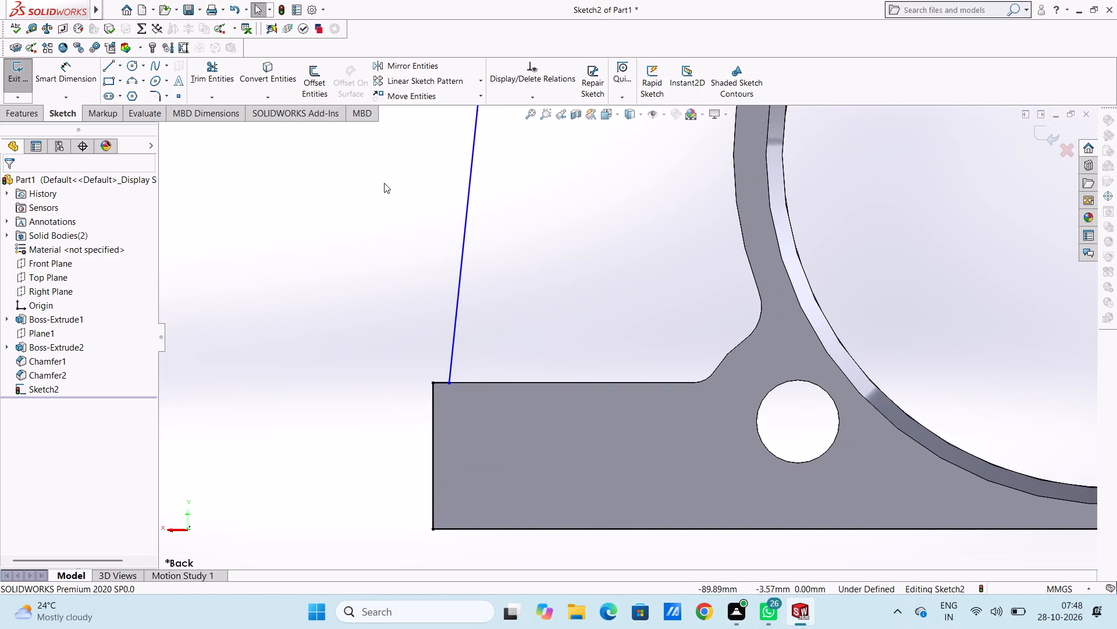
{"action": "left_click", "coordinate": [151, 93]}
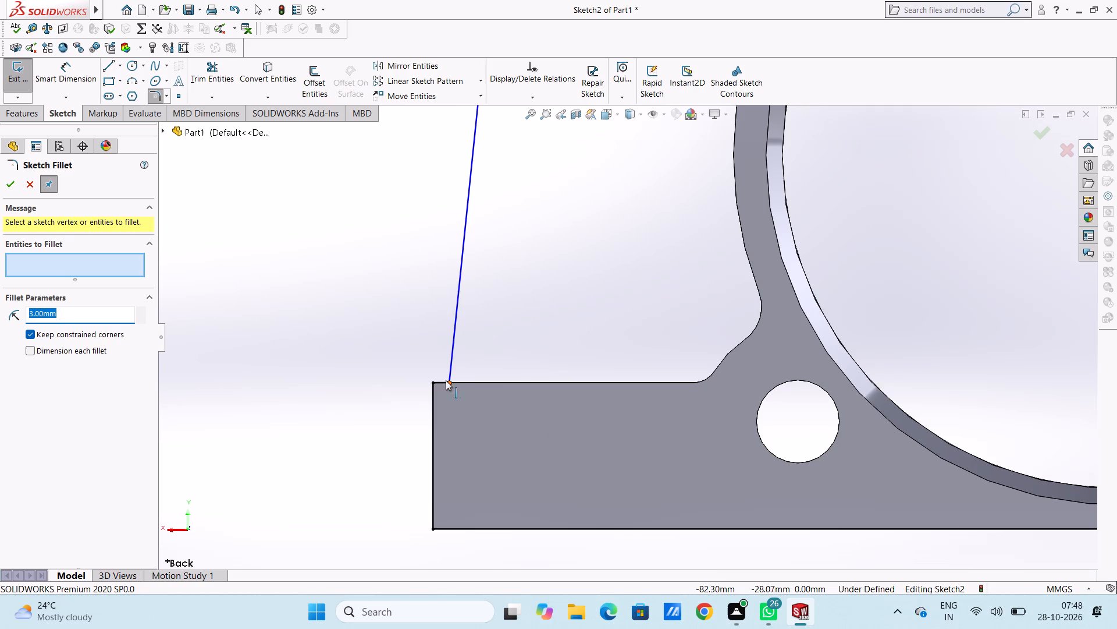
{"action": "key", "text": "2"}
{"action": "key", "text": "Return"}
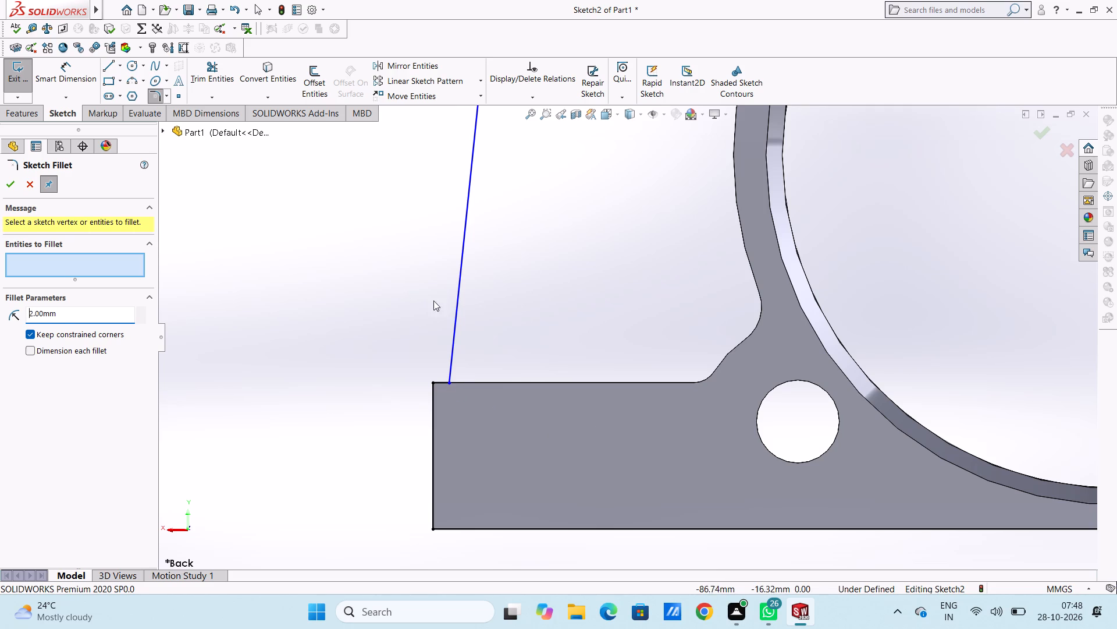
{"action": "left_click", "coordinate": [448, 385]}
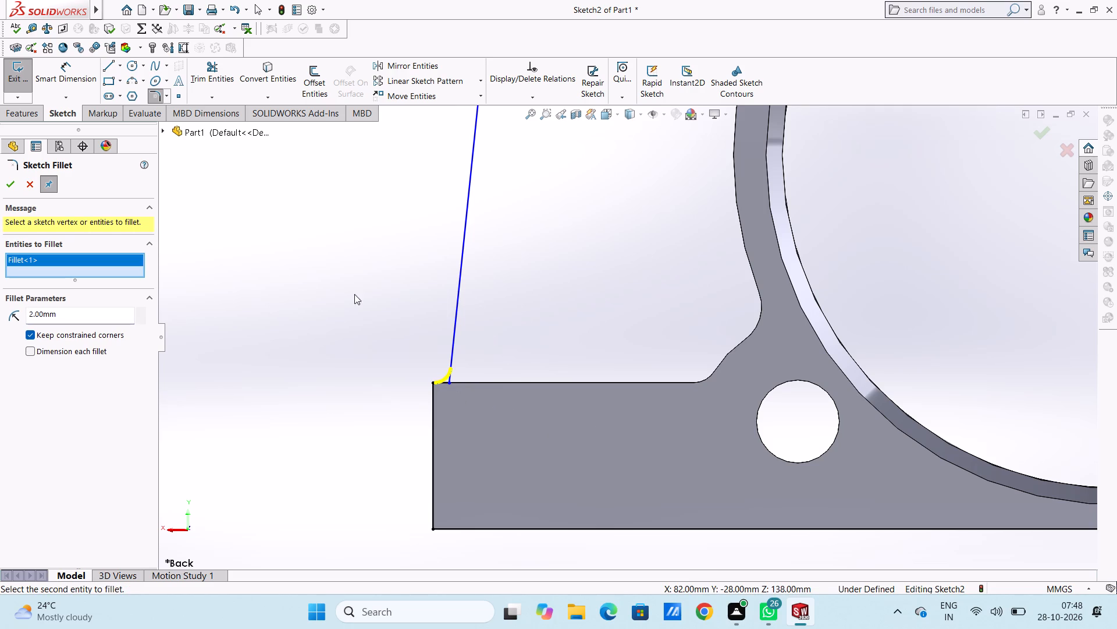
{"action": "left_click", "coordinate": [10, 184]}
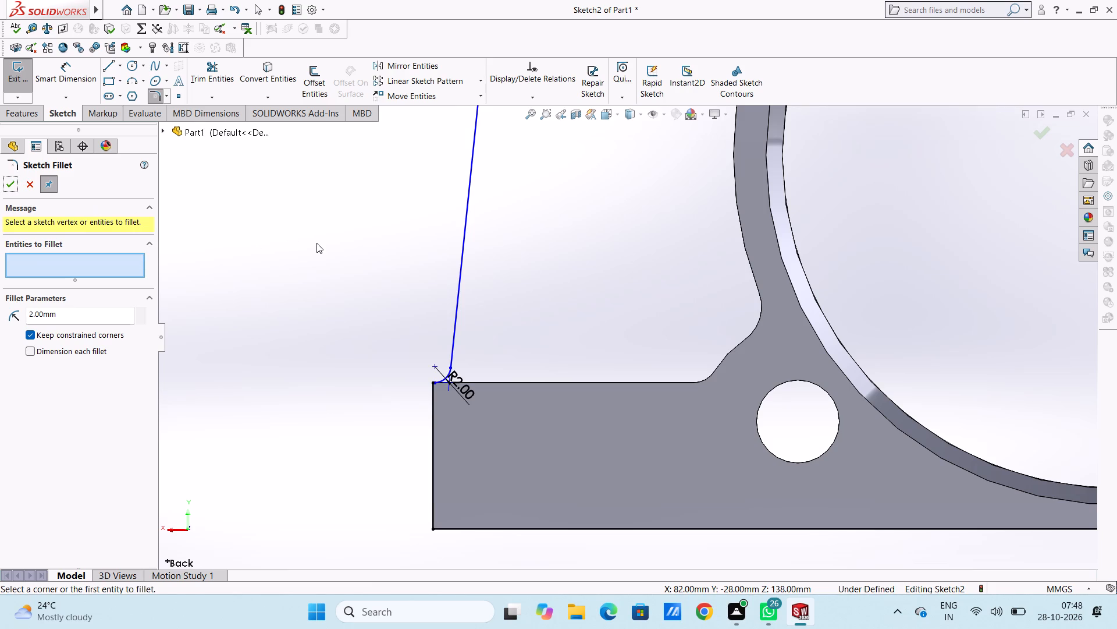
{"action": "left_click", "coordinate": [6, 181]}
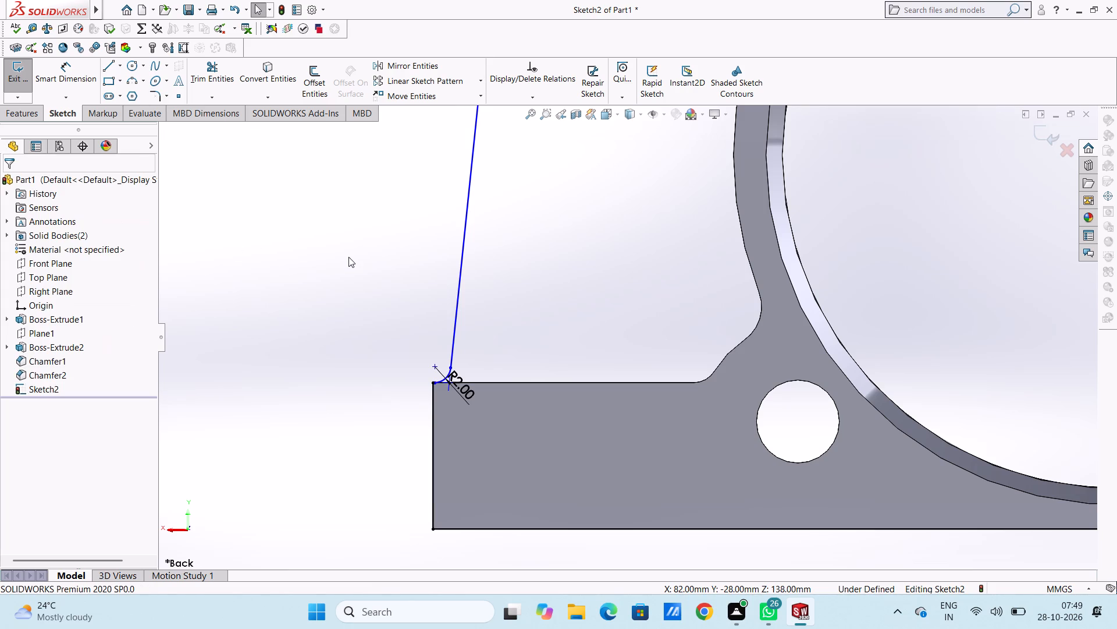
Move the fillet's radius dimension text away from the corner, onto the base face.
{"action": "left_click", "coordinate": [348, 257]}
{"action": "left_click_drag", "start_coordinate": [458, 391], "coordinate": [562, 469]}
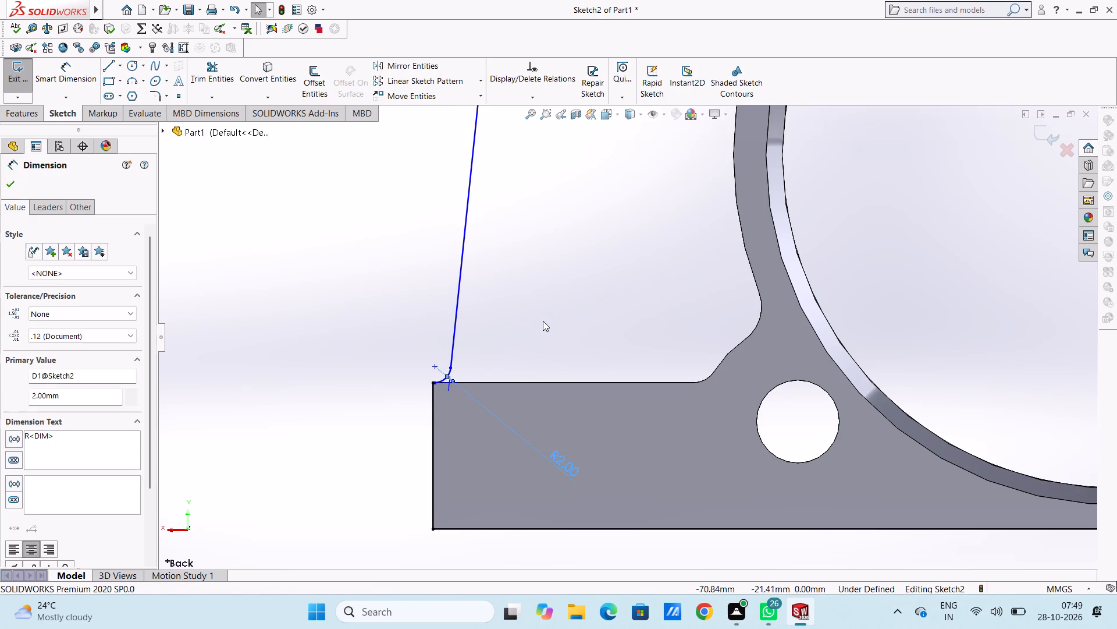
{"action": "left_click", "coordinate": [543, 319]}
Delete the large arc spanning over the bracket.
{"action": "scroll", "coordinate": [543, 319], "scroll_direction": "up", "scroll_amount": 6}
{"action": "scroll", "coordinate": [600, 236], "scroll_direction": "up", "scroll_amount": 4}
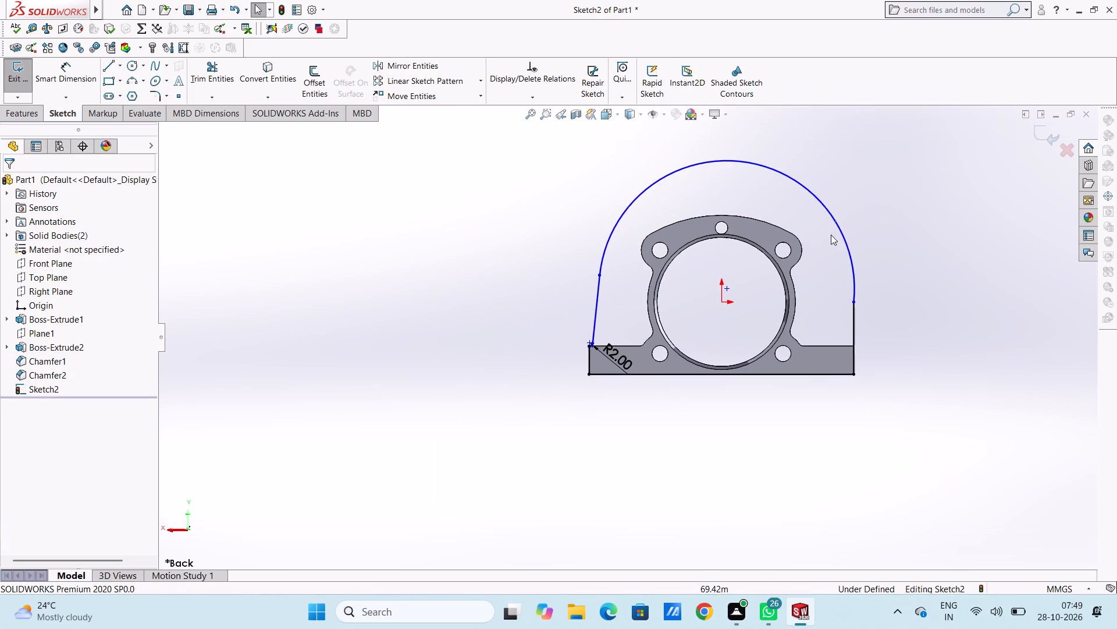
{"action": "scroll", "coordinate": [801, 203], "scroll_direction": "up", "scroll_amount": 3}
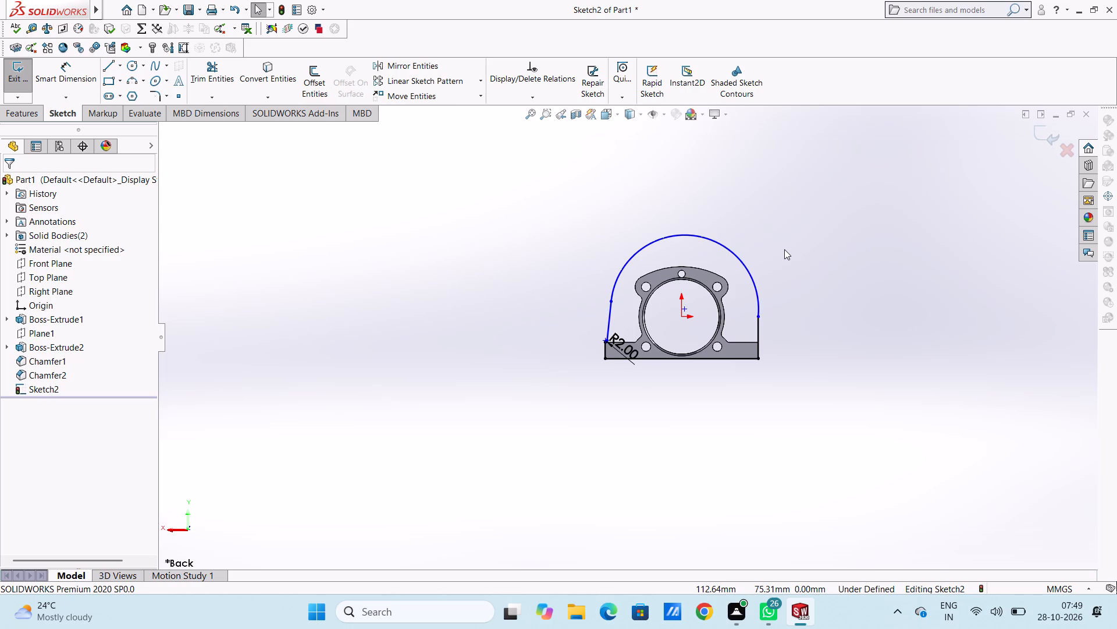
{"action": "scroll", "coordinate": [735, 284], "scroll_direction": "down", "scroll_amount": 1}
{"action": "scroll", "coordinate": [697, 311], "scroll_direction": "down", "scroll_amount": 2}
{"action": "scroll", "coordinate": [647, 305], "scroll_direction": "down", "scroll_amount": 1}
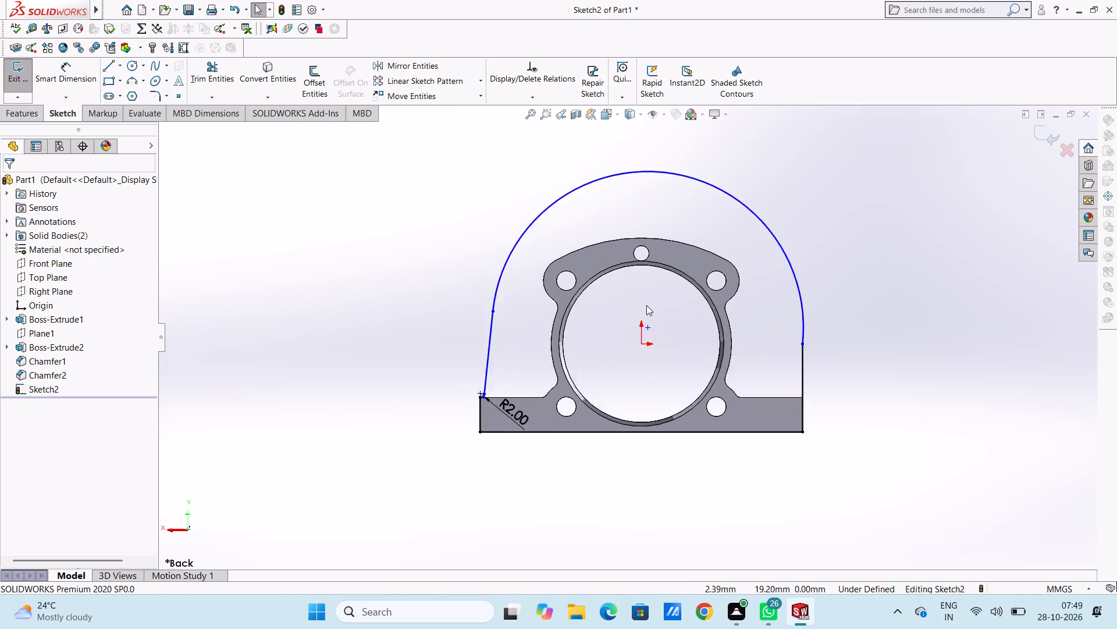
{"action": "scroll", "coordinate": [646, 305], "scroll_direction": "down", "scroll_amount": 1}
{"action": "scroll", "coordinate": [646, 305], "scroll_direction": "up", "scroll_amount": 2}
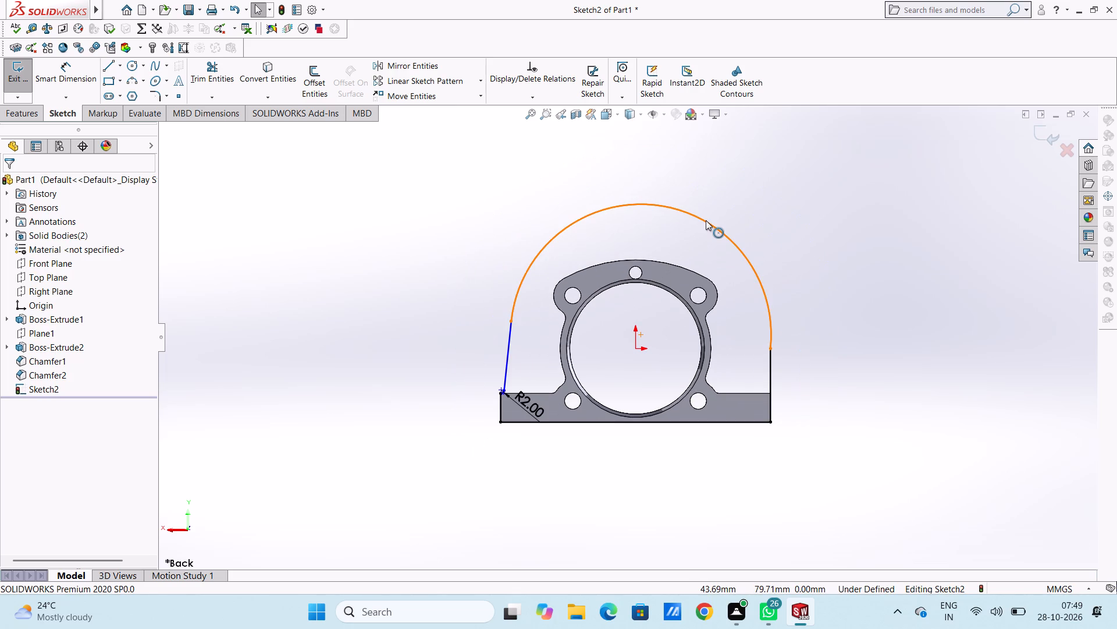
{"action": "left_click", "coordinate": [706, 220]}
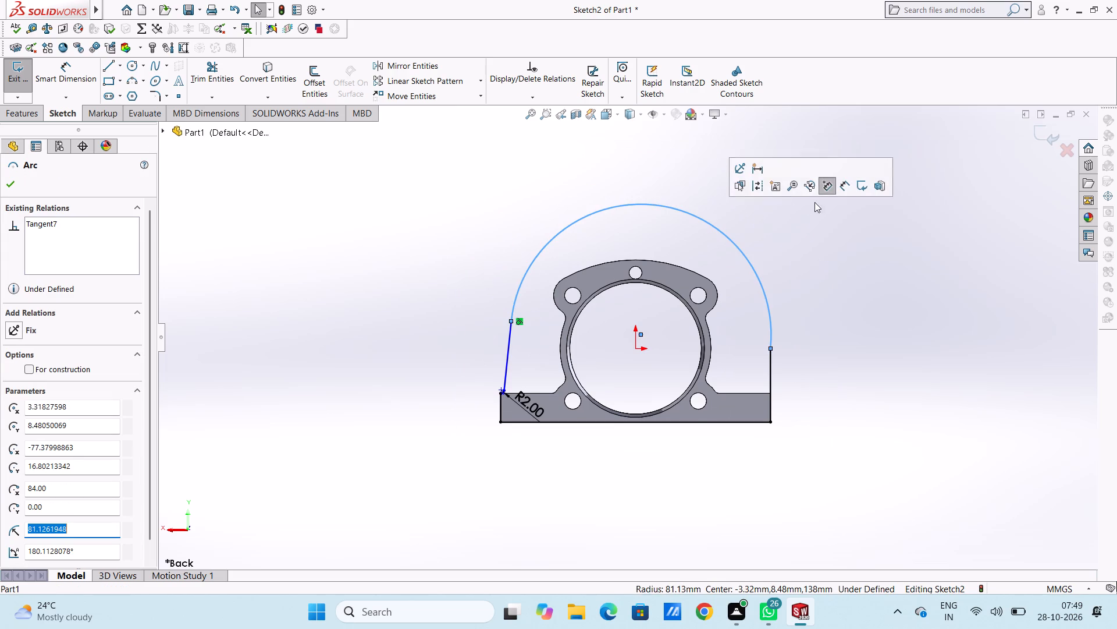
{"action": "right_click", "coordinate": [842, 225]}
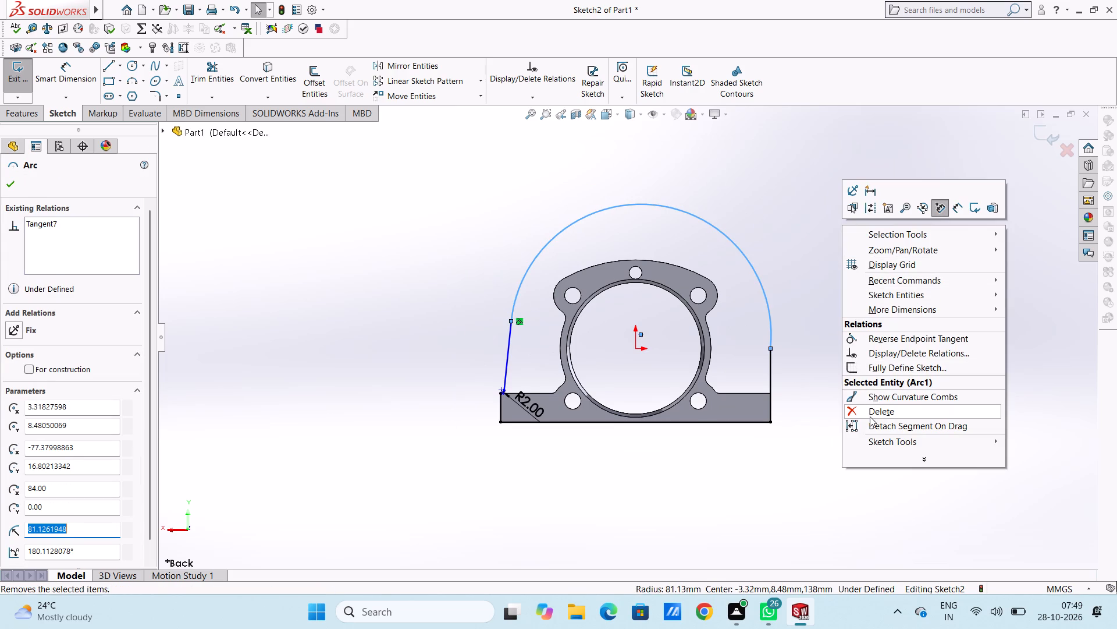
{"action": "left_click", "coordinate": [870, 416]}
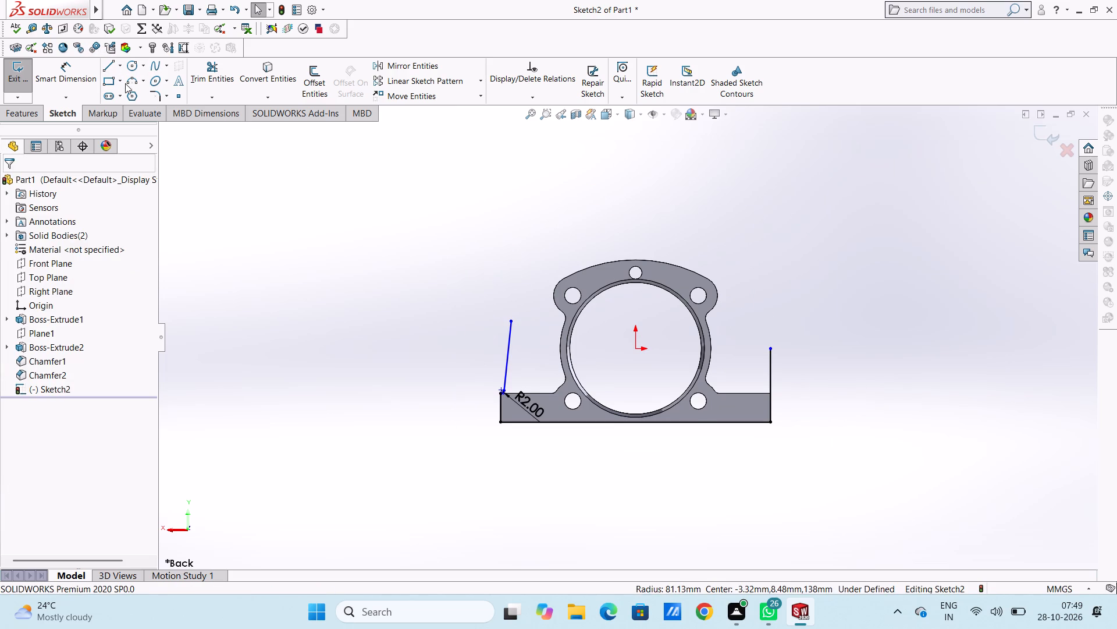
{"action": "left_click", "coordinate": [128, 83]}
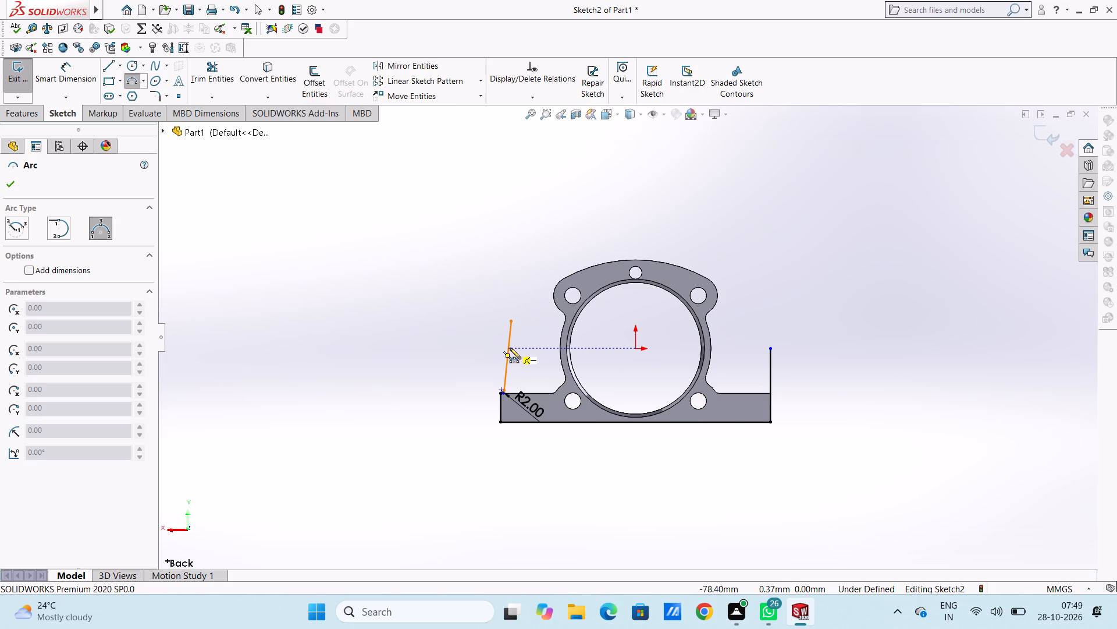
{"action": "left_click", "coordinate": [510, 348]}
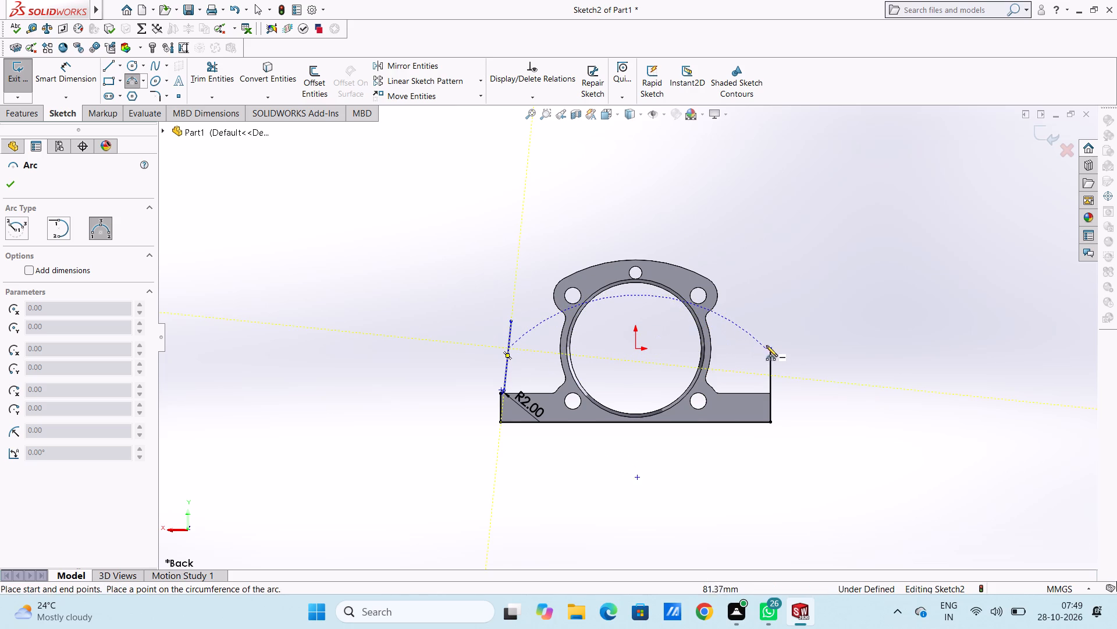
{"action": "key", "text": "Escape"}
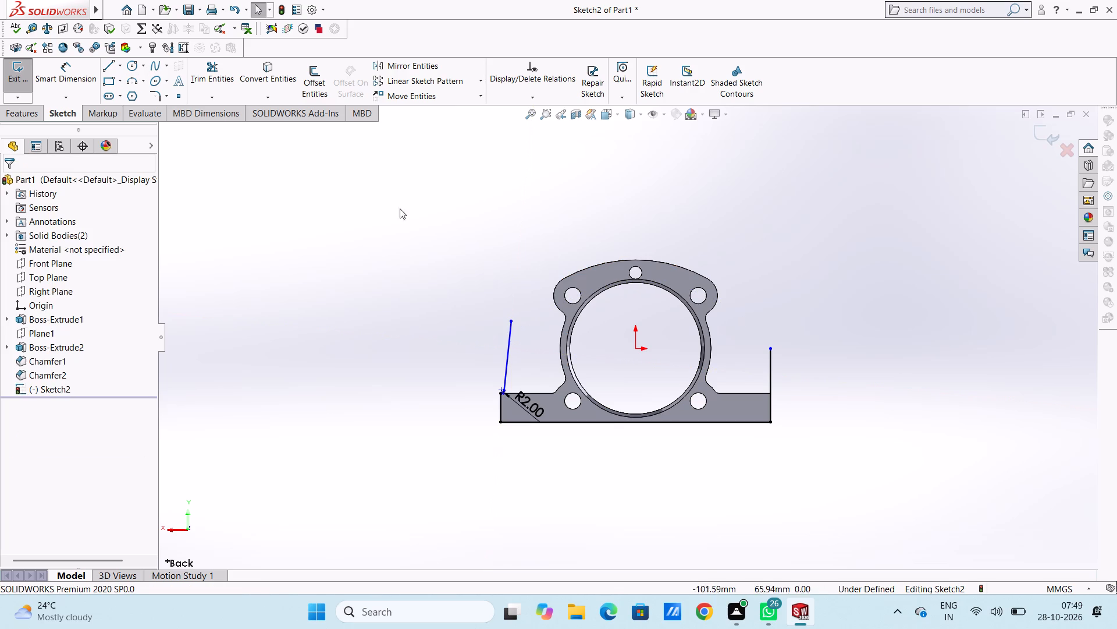
Sketch a three-point arc of about 81.4 mm radius from a point partway up the slanted line to the vertical line's top.
{"action": "left_click", "coordinate": [126, 80]}
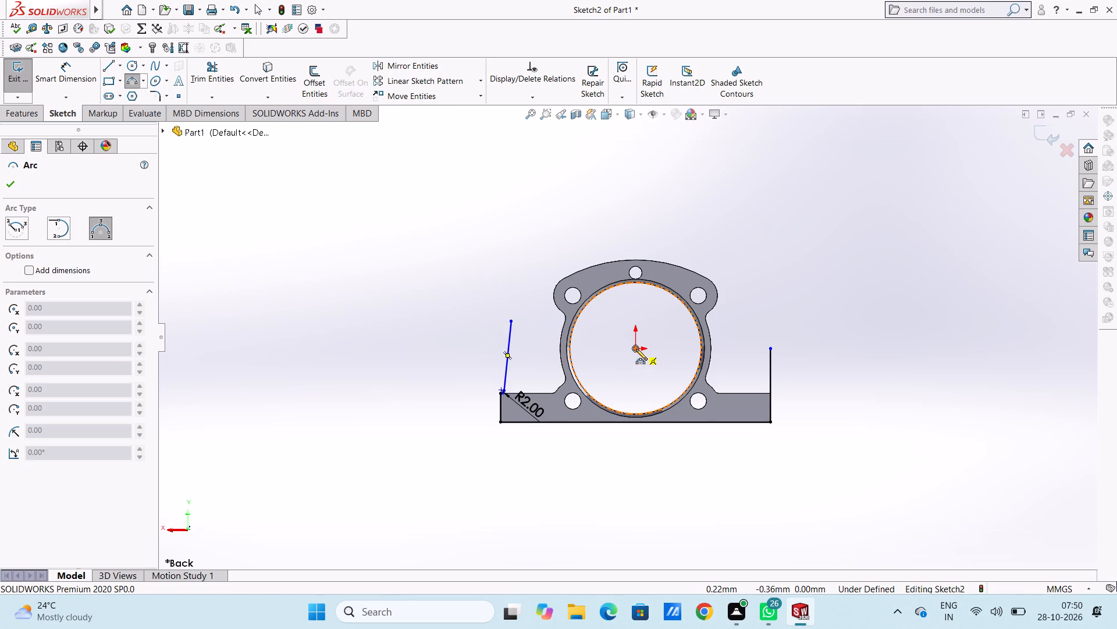
{"action": "left_click", "coordinate": [509, 341]}
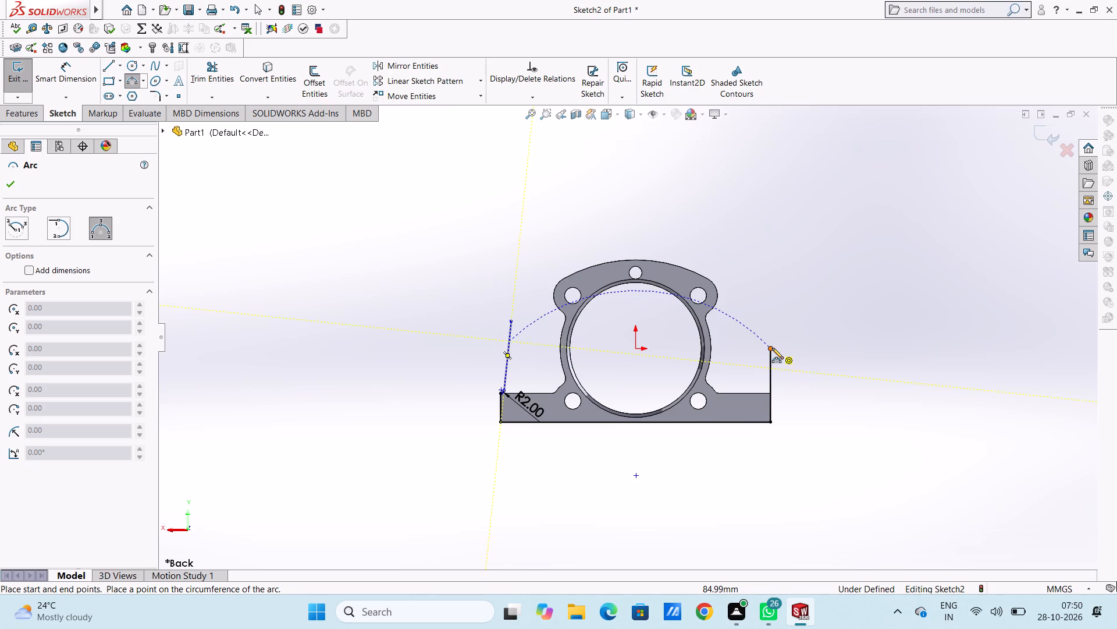
{"action": "left_click", "coordinate": [772, 348]}
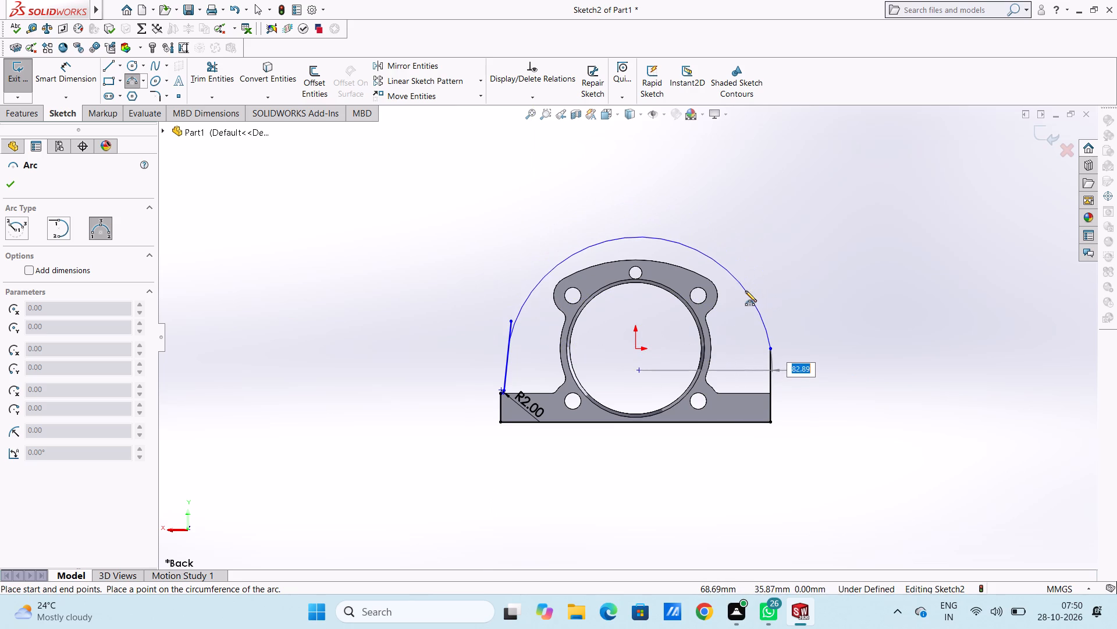
{"action": "left_click", "coordinate": [737, 261]}
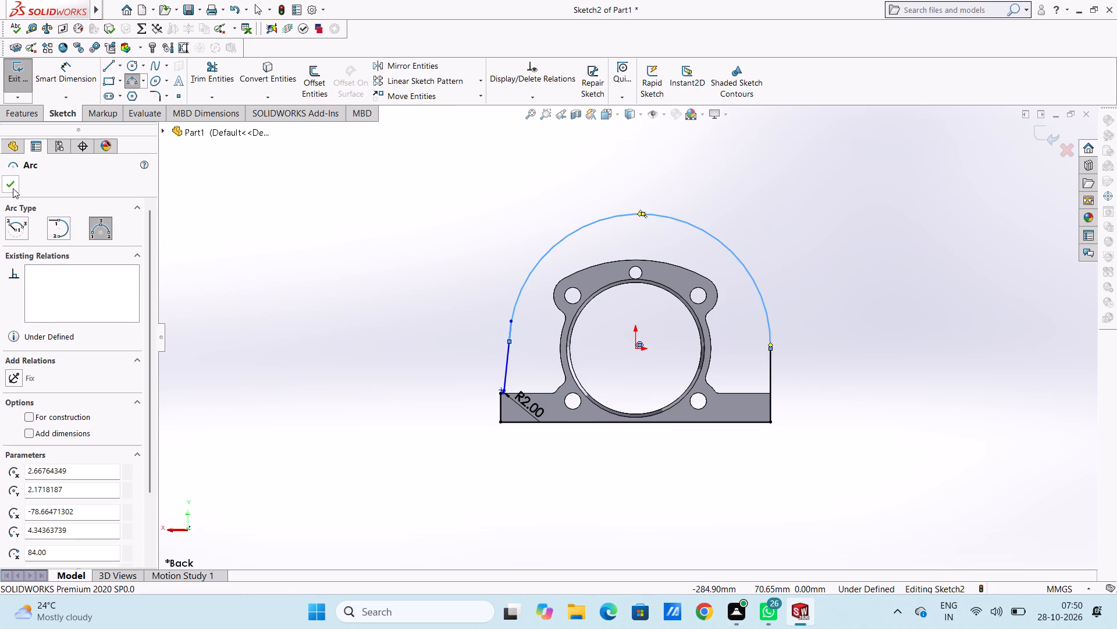
{"action": "left_click", "coordinate": [13, 188]}
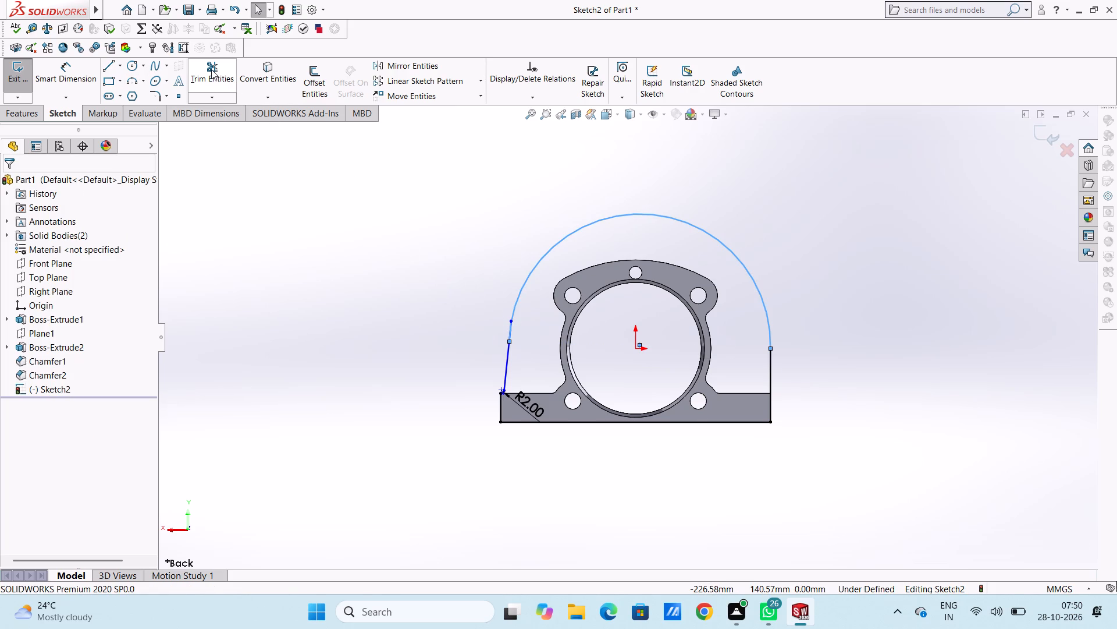
{"action": "left_click", "coordinate": [288, 204]}
Trim away the slanted line's overhanging end where it overlaps the start of the large arc.
{"action": "left_click", "coordinate": [211, 73]}
{"action": "scroll", "coordinate": [693, 400], "scroll_direction": "down", "scroll_amount": 1}
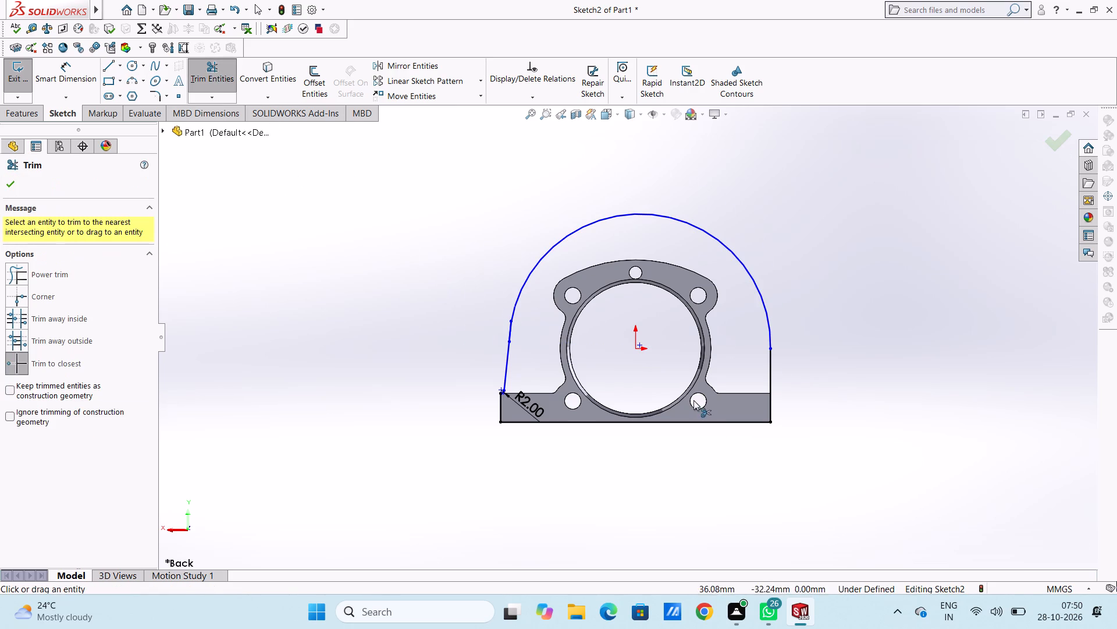
{"action": "scroll", "coordinate": [693, 400], "scroll_direction": "down", "scroll_amount": 4}
{"action": "scroll", "coordinate": [229, 242], "scroll_direction": "up", "scroll_amount": 5}
{"action": "scroll", "coordinate": [403, 272], "scroll_direction": "down", "scroll_amount": 5}
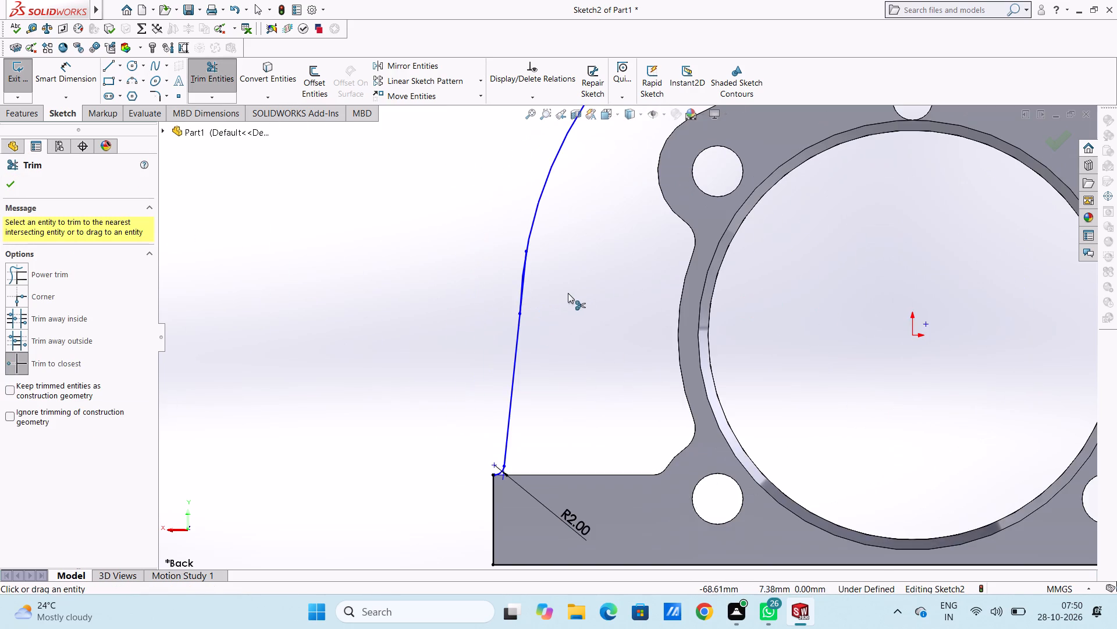
{"action": "scroll", "coordinate": [566, 292], "scroll_direction": "down", "scroll_amount": 3}
{"action": "scroll", "coordinate": [525, 268], "scroll_direction": "down", "scroll_amount": 4}
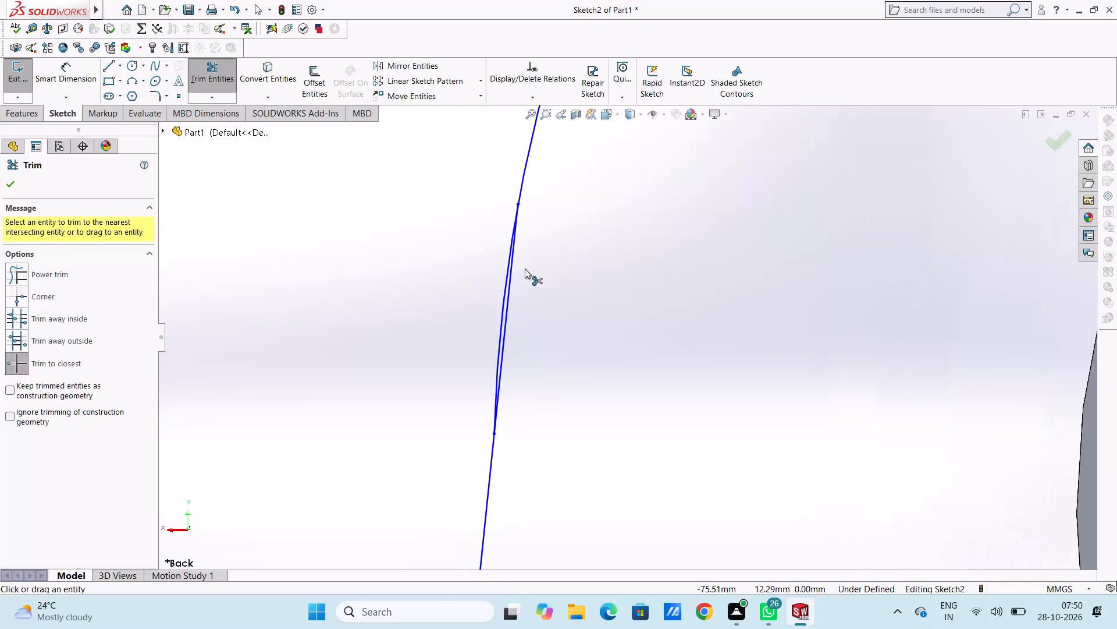
{"action": "left_click", "coordinate": [510, 277]}
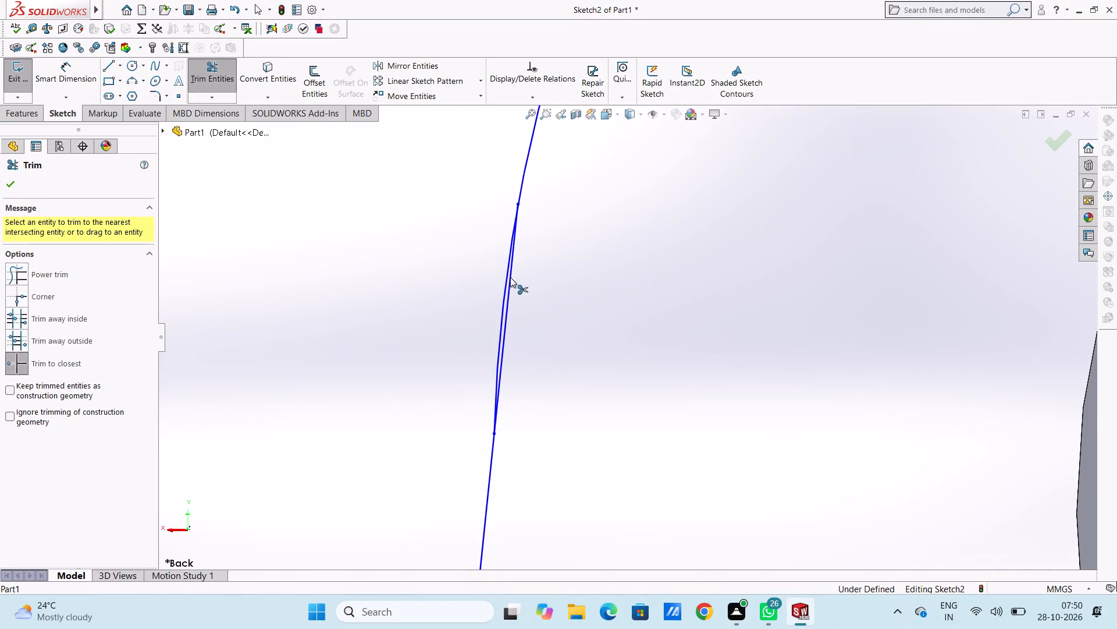
{"action": "scroll", "coordinate": [551, 208], "scroll_direction": "down", "scroll_amount": 8}
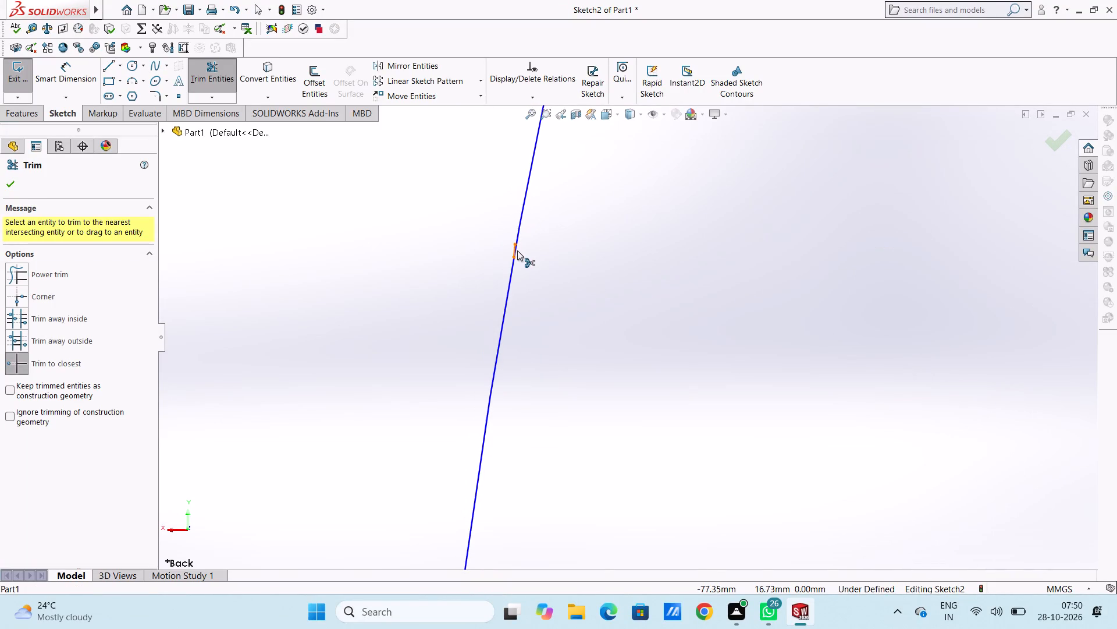
{"action": "scroll", "coordinate": [518, 254], "scroll_direction": "down", "scroll_amount": 5}
{"action": "left_click", "coordinate": [549, 266]}
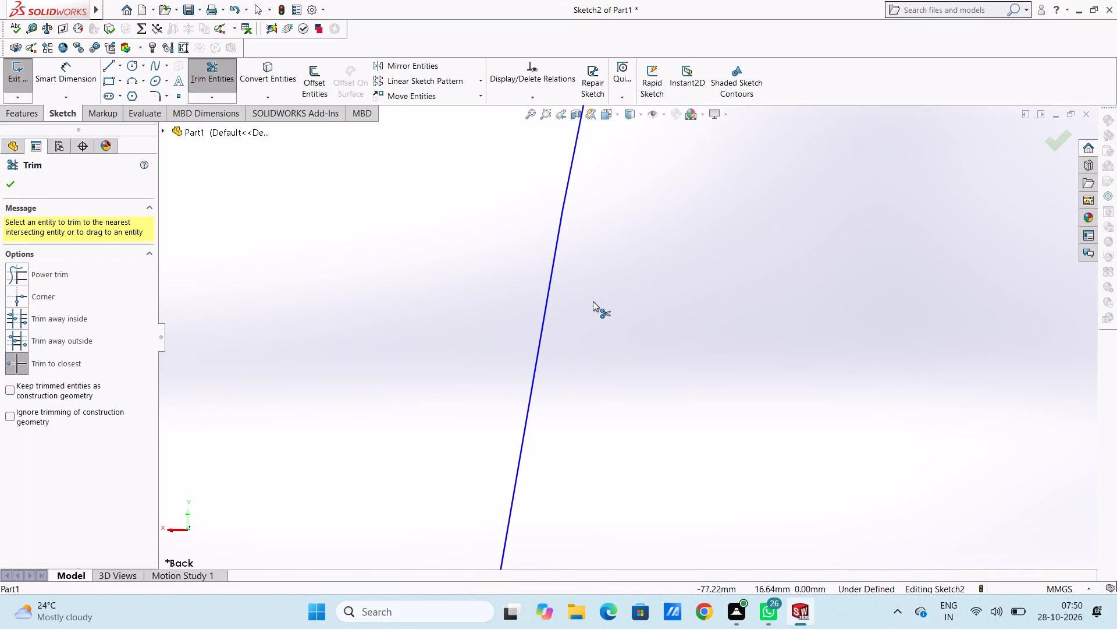
{"action": "scroll", "coordinate": [600, 308], "scroll_direction": "up", "scroll_amount": 20}
{"action": "scroll", "coordinate": [600, 308], "scroll_direction": "up", "scroll_amount": 4}
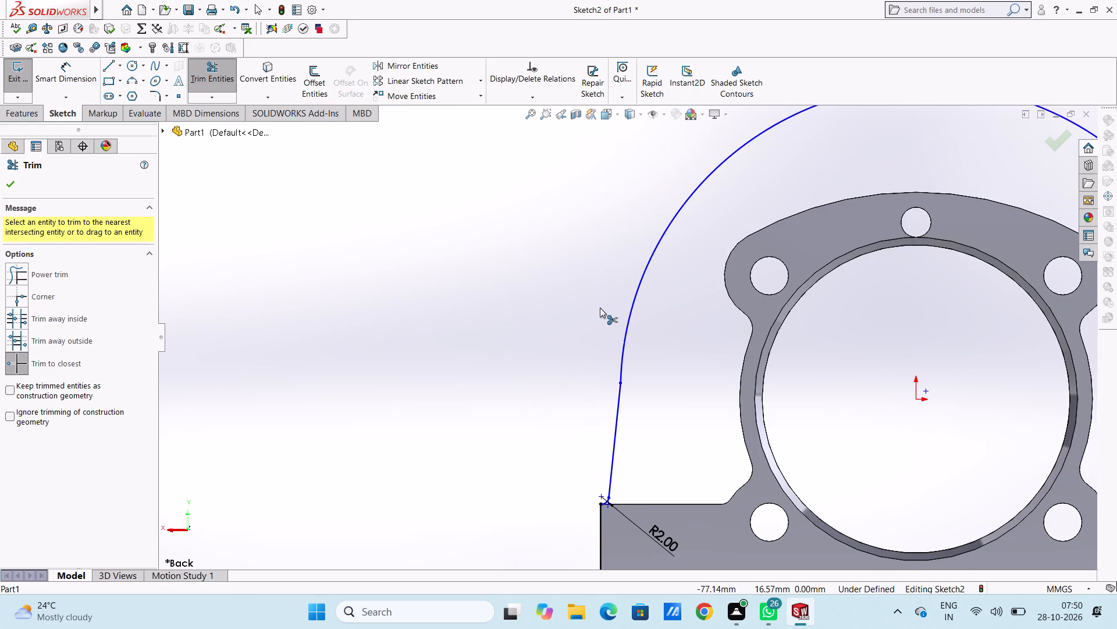
{"action": "scroll", "coordinate": [672, 427], "scroll_direction": "down", "scroll_amount": 3}
{"action": "scroll", "coordinate": [676, 394], "scroll_direction": "up", "scroll_amount": 4}
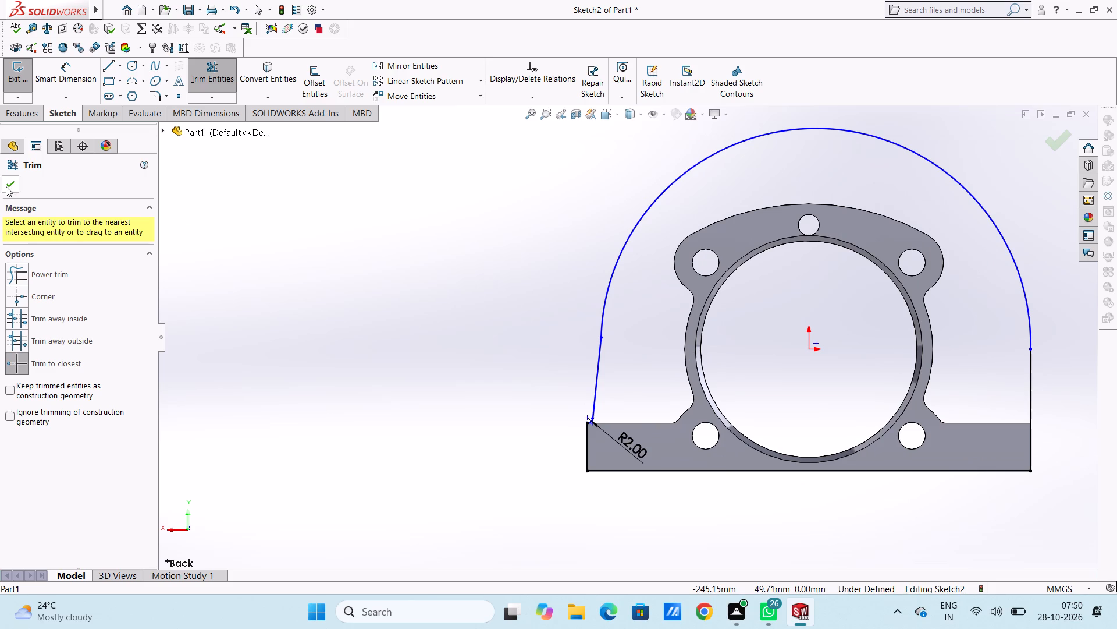
{"action": "left_click_drag", "start_coordinate": [5, 186], "coordinate": [10, 186]}
{"action": "left_click", "coordinate": [474, 243]}
Add a tangent relation between the slanted line and the large arc.
{"action": "scroll", "coordinate": [678, 383], "scroll_direction": "down", "scroll_amount": 3}
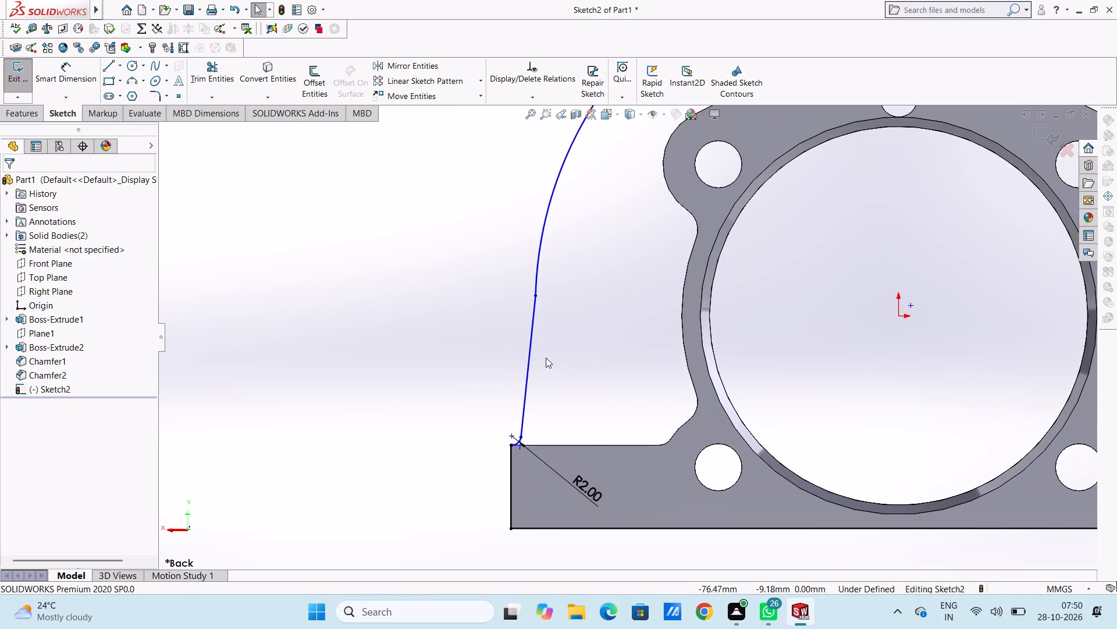
{"action": "left_click", "coordinate": [532, 348]}
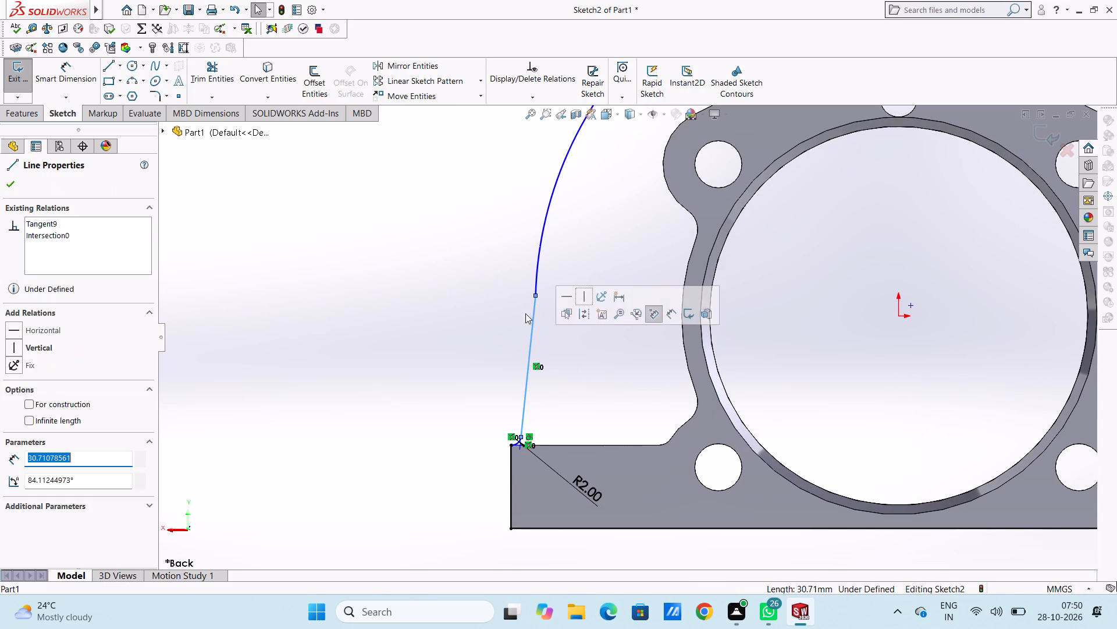
{"action": "left_click", "coordinate": [538, 271], "text": "ctrl"}
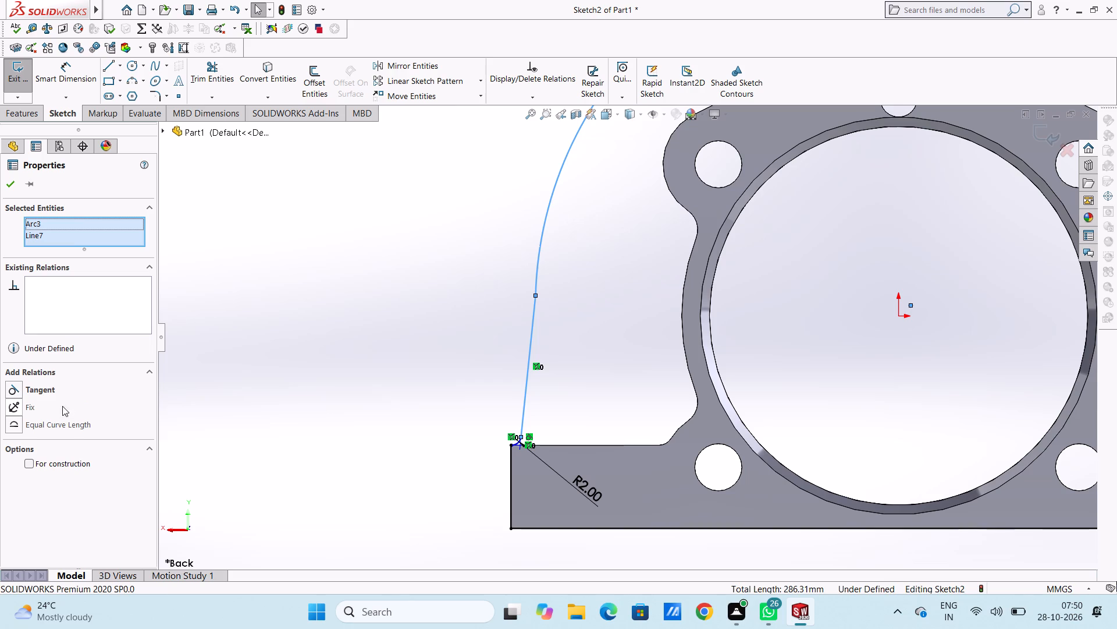
{"action": "left_click", "coordinate": [8, 390]}
{"action": "left_click", "coordinate": [445, 337]}
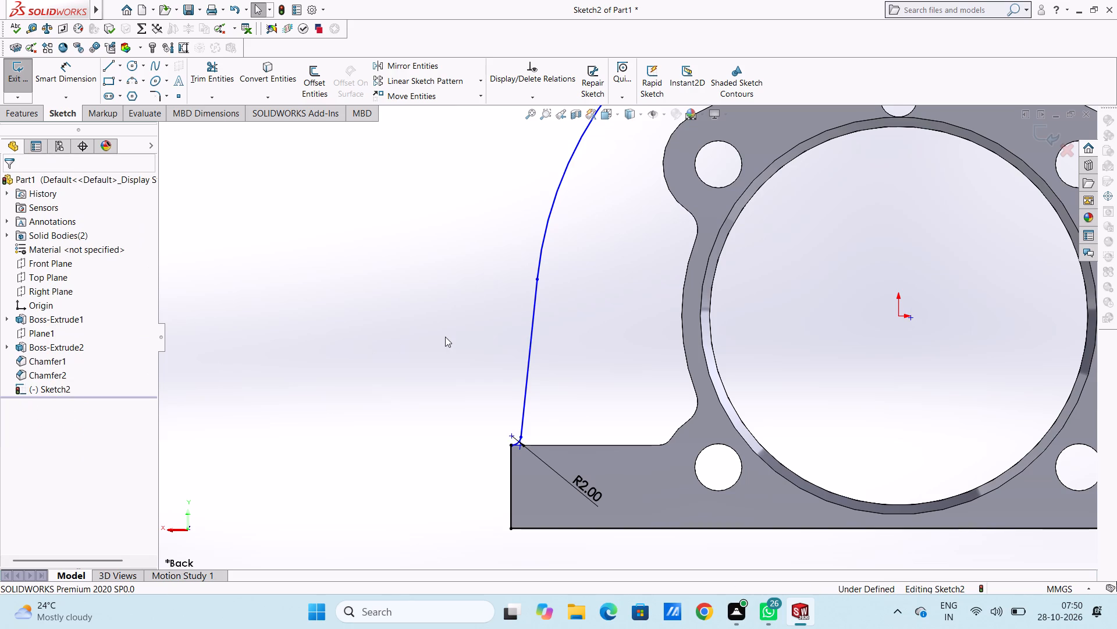
Move the fillet's R2.00 dimension text off the base face to the empty area below the bracket.
{"action": "scroll", "coordinate": [445, 337], "scroll_direction": "up", "scroll_amount": 5}
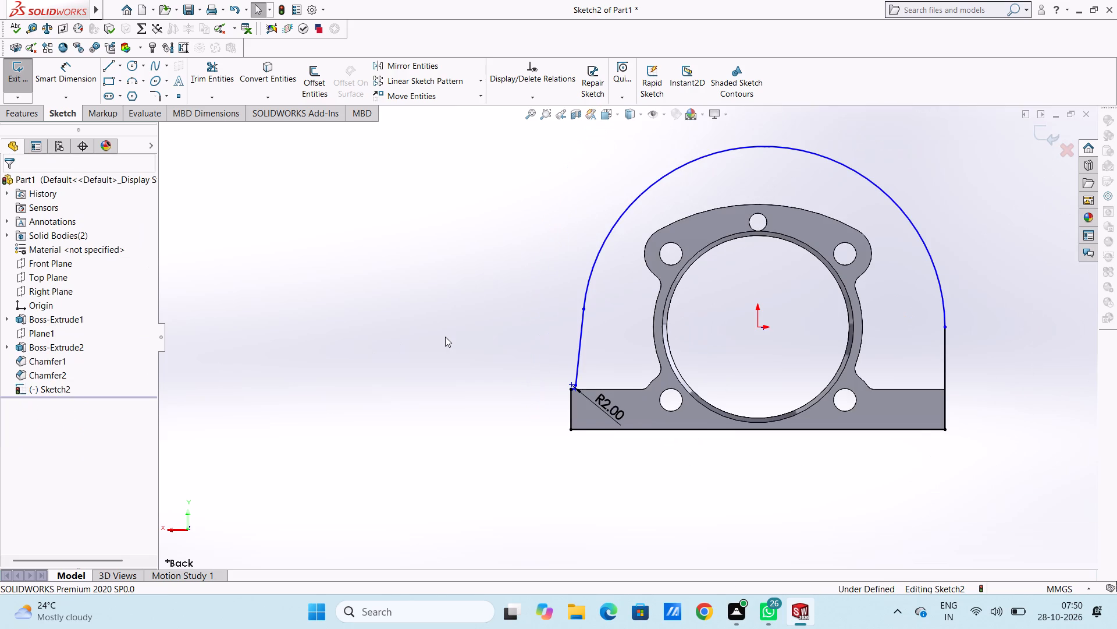
{"action": "scroll", "coordinate": [622, 323], "scroll_direction": "up", "scroll_amount": 3}
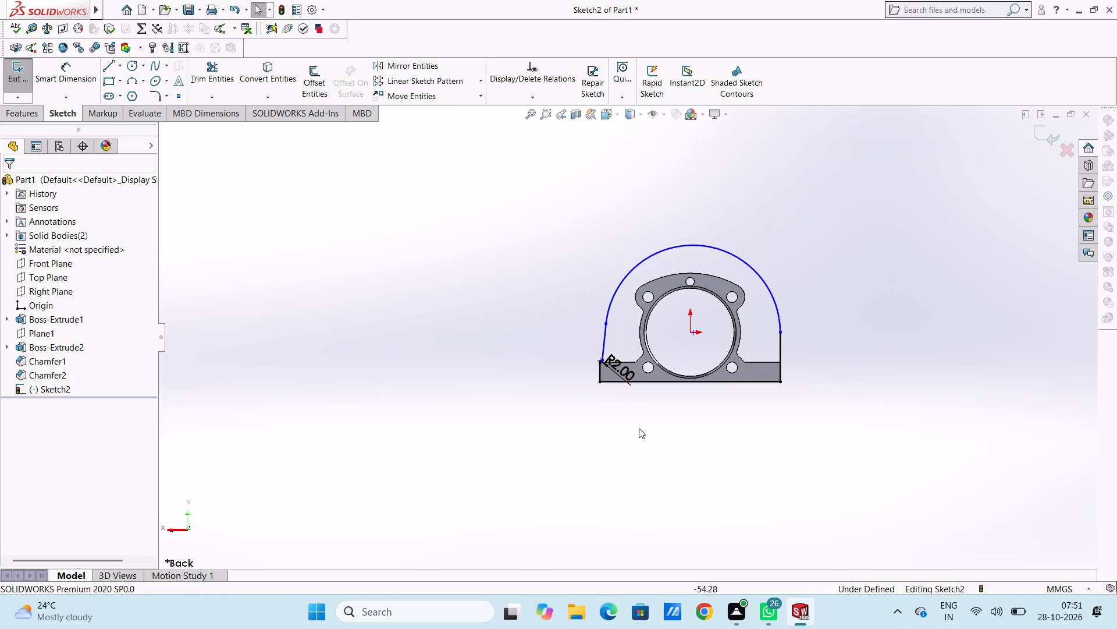
{"action": "scroll", "coordinate": [646, 379], "scroll_direction": "down", "scroll_amount": 6}
{"action": "left_click_drag", "start_coordinate": [550, 332], "coordinate": [685, 443]}
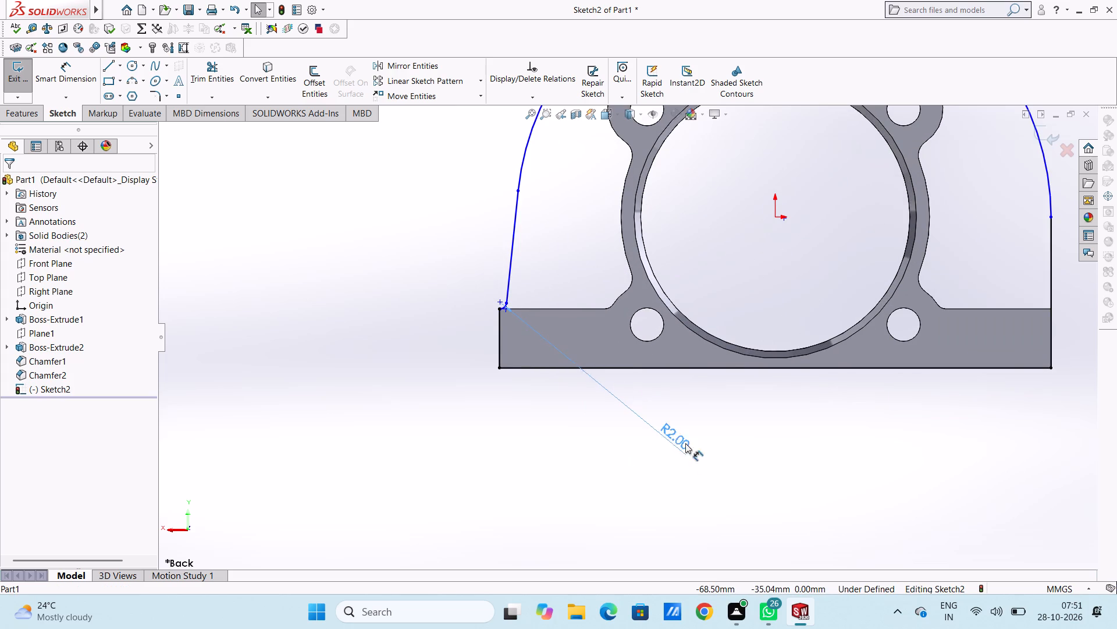
{"action": "left_click_drag", "start_coordinate": [685, 443], "coordinate": [739, 490]}
{"action": "left_click", "coordinate": [570, 236]}
Dimension the large arc's radius at its drawn size, placing the text outside the profile, diagonally above the arc.
{"action": "scroll", "coordinate": [572, 255], "scroll_direction": "up", "scroll_amount": 1}
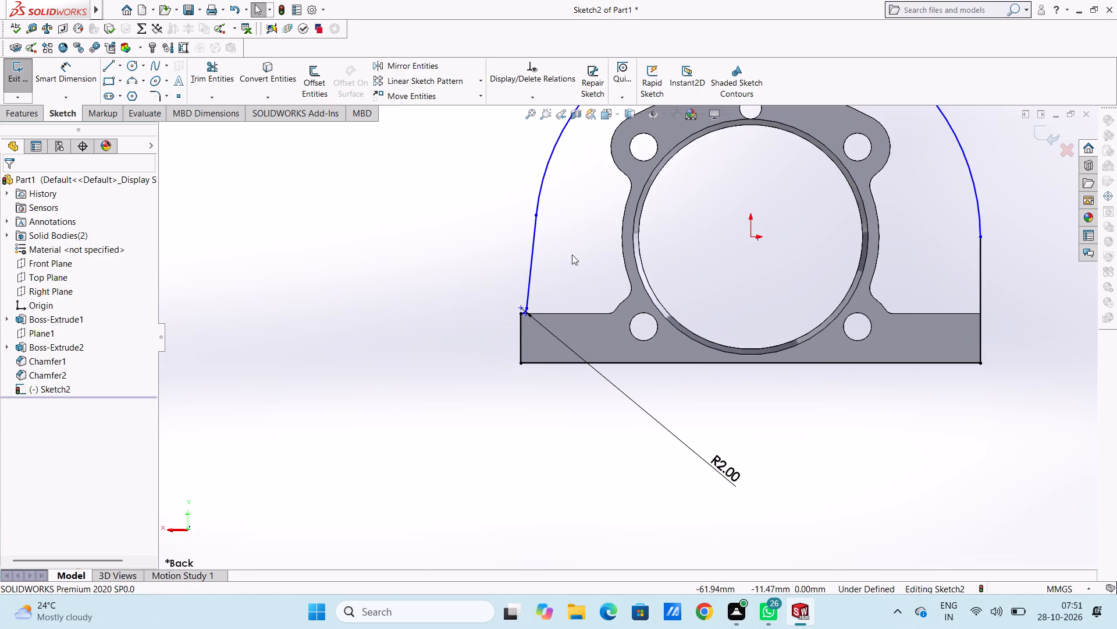
{"action": "scroll", "coordinate": [543, 314], "scroll_direction": "down", "scroll_amount": 4}
{"action": "scroll", "coordinate": [622, 260], "scroll_direction": "up", "scroll_amount": 7}
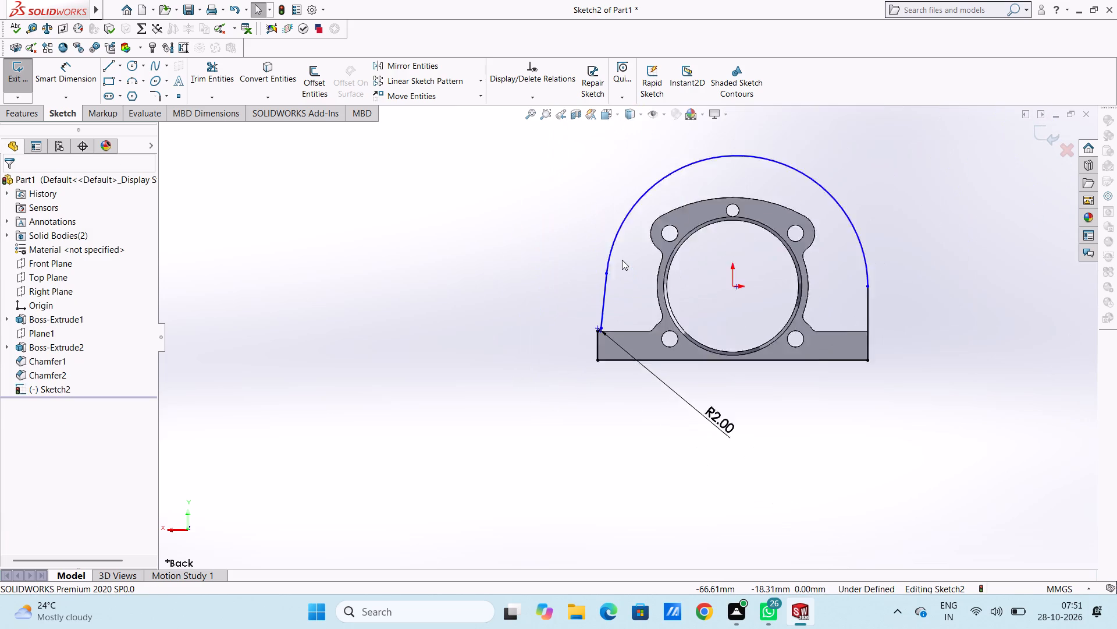
{"action": "scroll", "coordinate": [622, 260], "scroll_direction": "up", "scroll_amount": 2}
{"action": "left_click", "coordinate": [80, 66]}
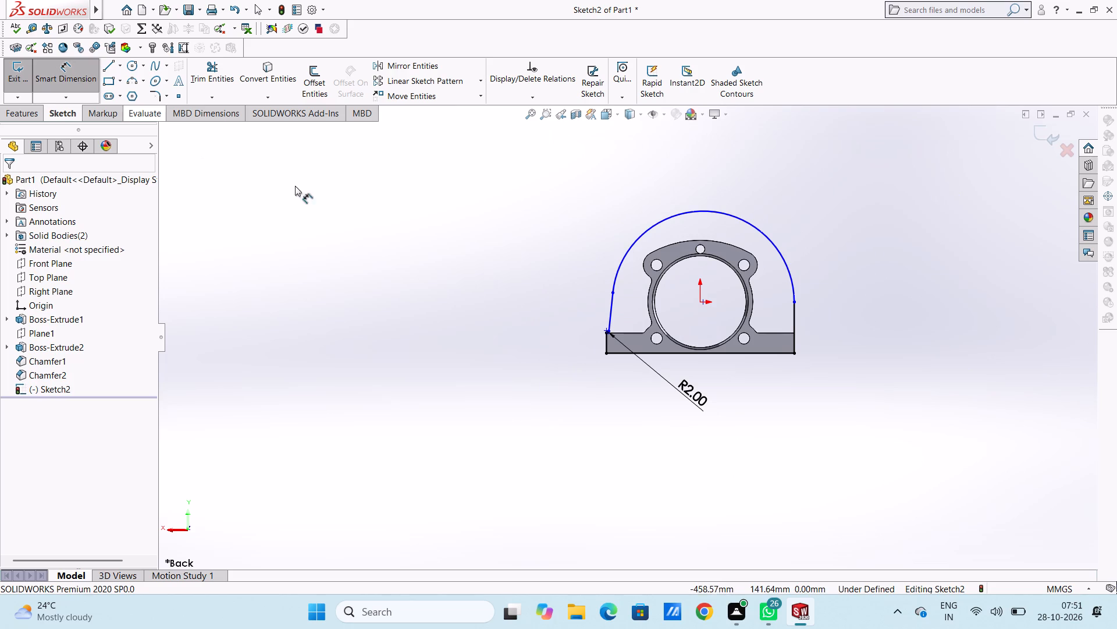
{"action": "left_click", "coordinate": [742, 220]}
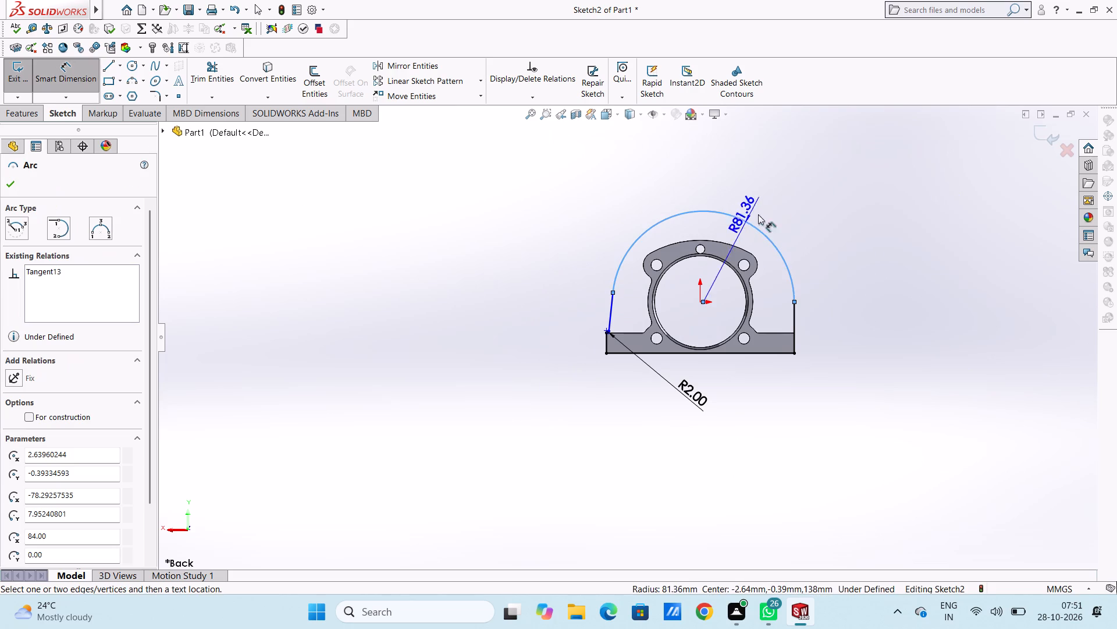
{"action": "left_click", "coordinate": [863, 136]}
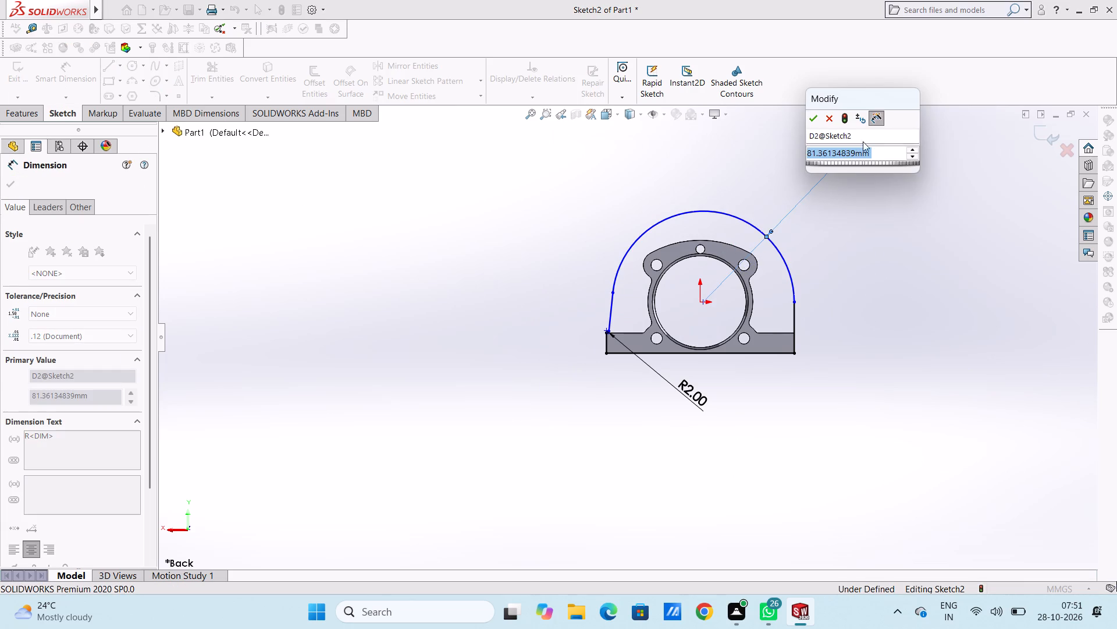
{"action": "left_click", "coordinate": [805, 121]}
{"action": "left_click", "coordinate": [703, 162]}
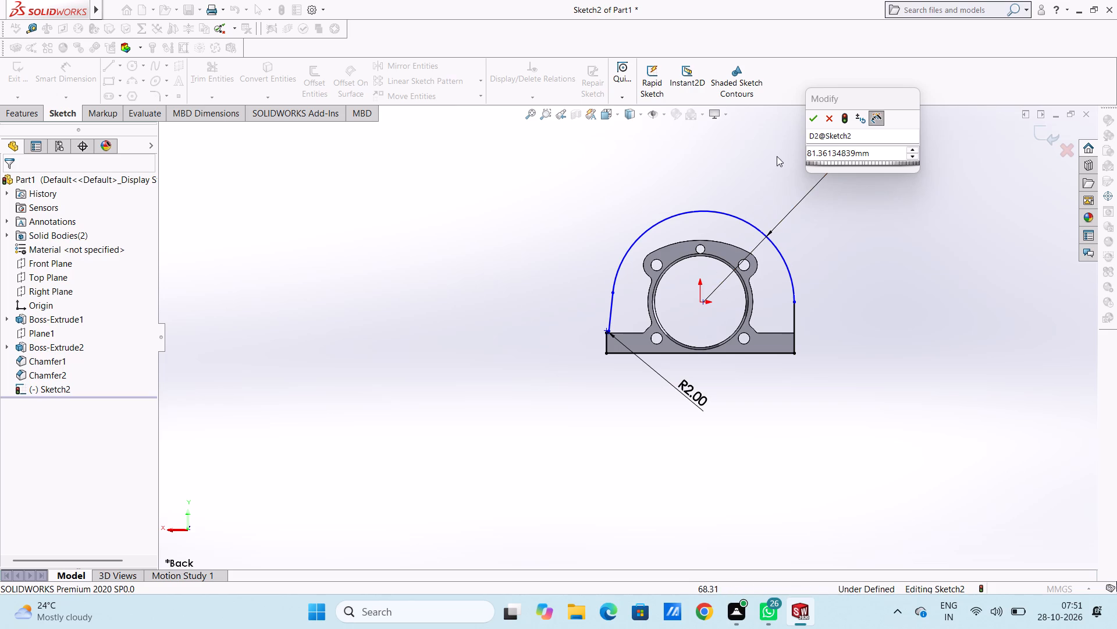
{"action": "left_click", "coordinate": [816, 118]}
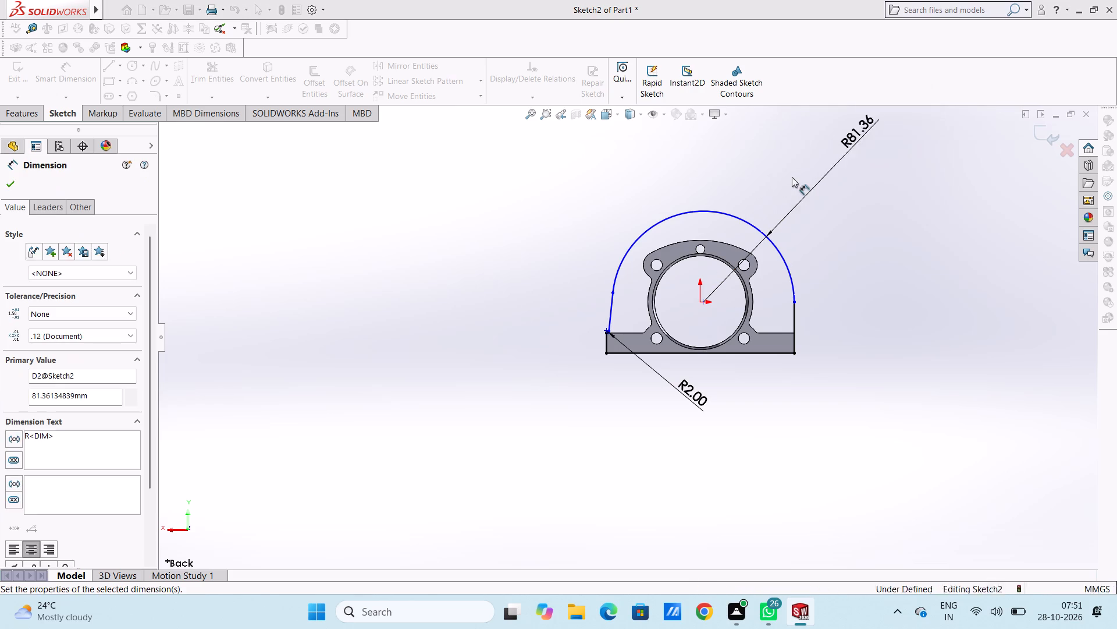
{"action": "left_click", "coordinate": [788, 176]}
Dimension the length of the long vertical line that meets the large arc, placing the text well outside the profile.
{"action": "left_click", "coordinate": [797, 314]}
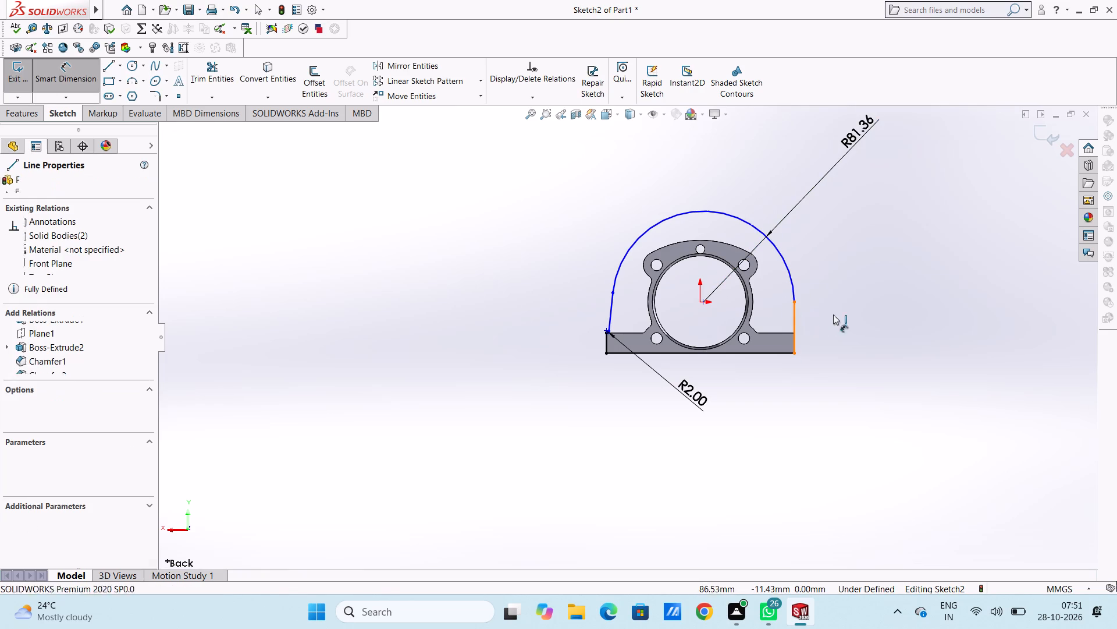
{"action": "left_click", "coordinate": [1021, 337]}
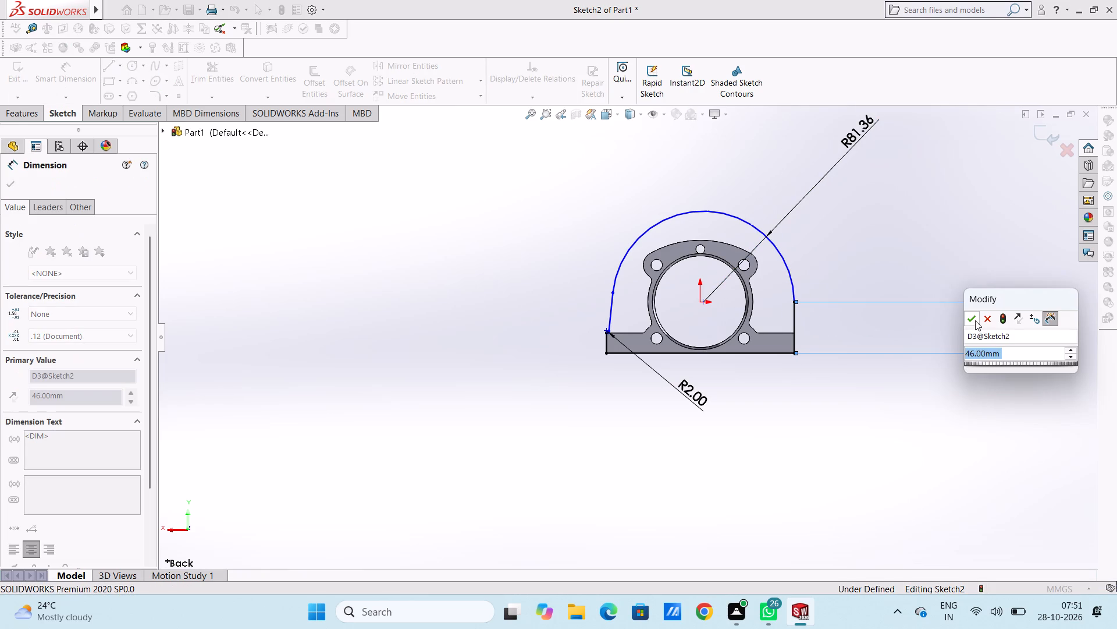
{"action": "left_click", "coordinate": [970, 319]}
{"action": "left_click", "coordinate": [895, 327]}
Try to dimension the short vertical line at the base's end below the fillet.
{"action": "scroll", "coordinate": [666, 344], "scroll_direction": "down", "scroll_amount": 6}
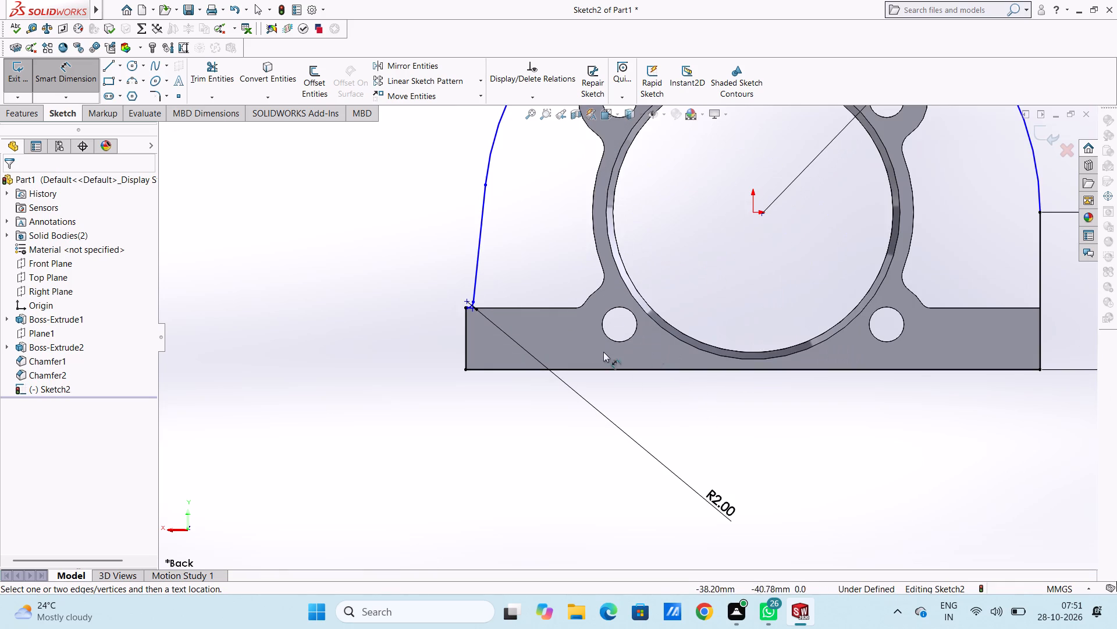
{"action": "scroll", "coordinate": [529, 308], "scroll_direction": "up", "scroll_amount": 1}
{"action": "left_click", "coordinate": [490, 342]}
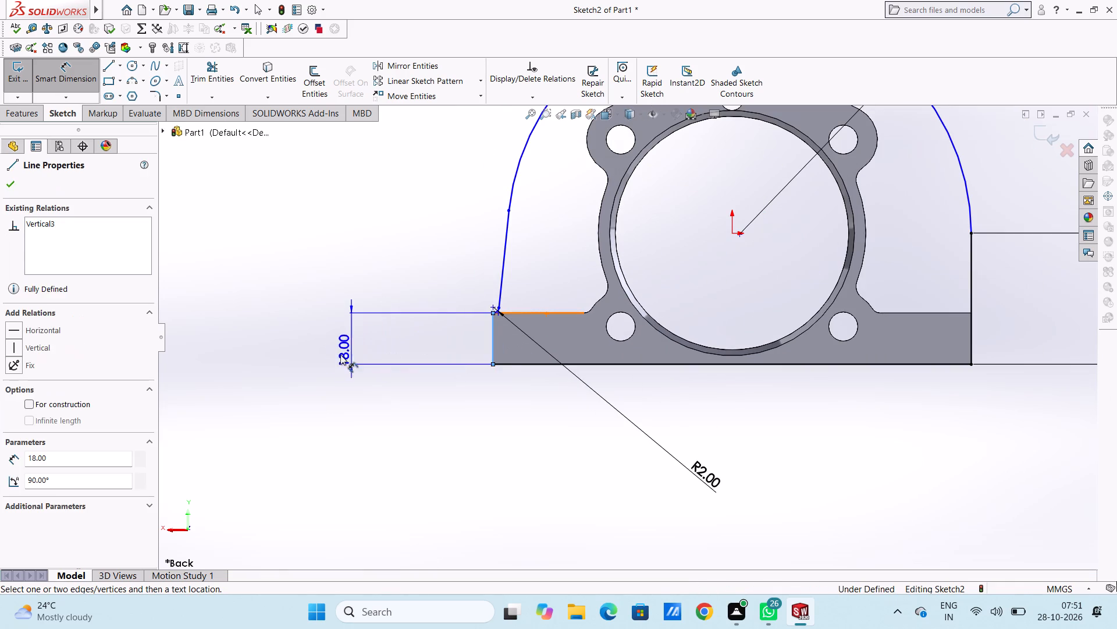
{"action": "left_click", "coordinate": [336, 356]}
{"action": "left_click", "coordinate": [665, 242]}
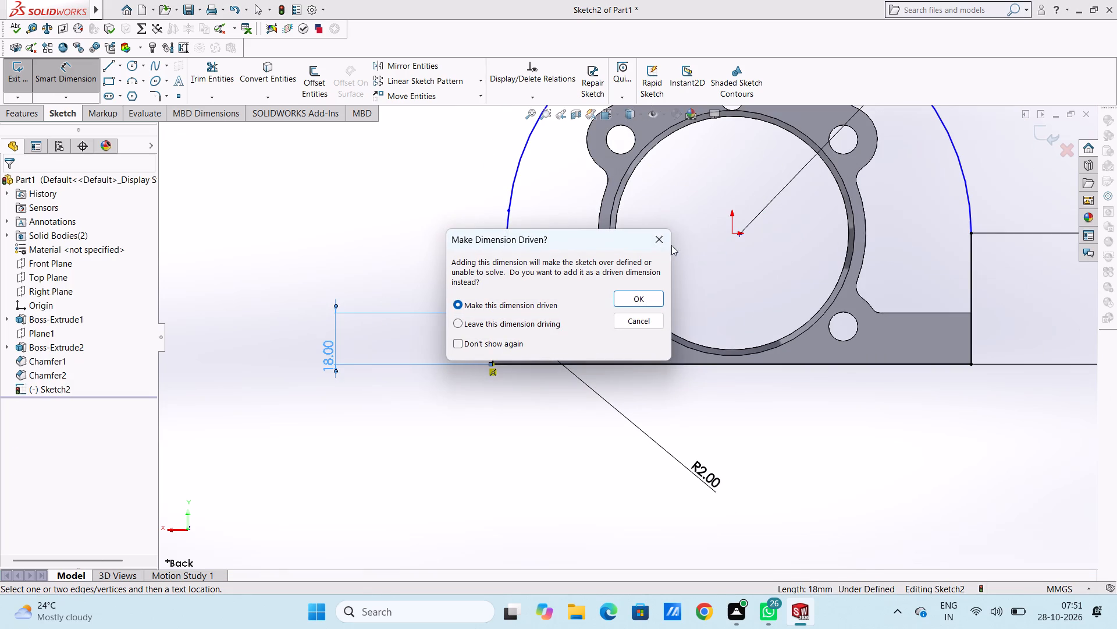
Dimension the vertical distance between the two end points of the small fillet arc at its current size.
{"action": "scroll", "coordinate": [767, 240], "scroll_direction": "up", "scroll_amount": 5}
{"action": "scroll", "coordinate": [613, 331], "scroll_direction": "down", "scroll_amount": 6}
{"action": "scroll", "coordinate": [541, 337], "scroll_direction": "down", "scroll_amount": 5}
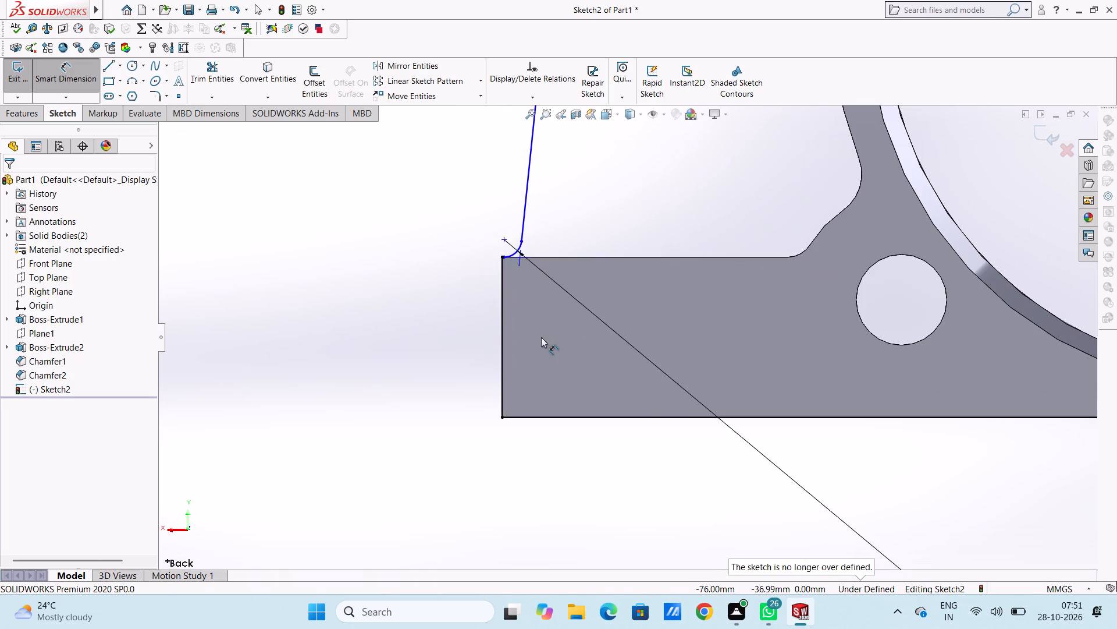
{"action": "scroll", "coordinate": [531, 241], "scroll_direction": "down", "scroll_amount": 6}
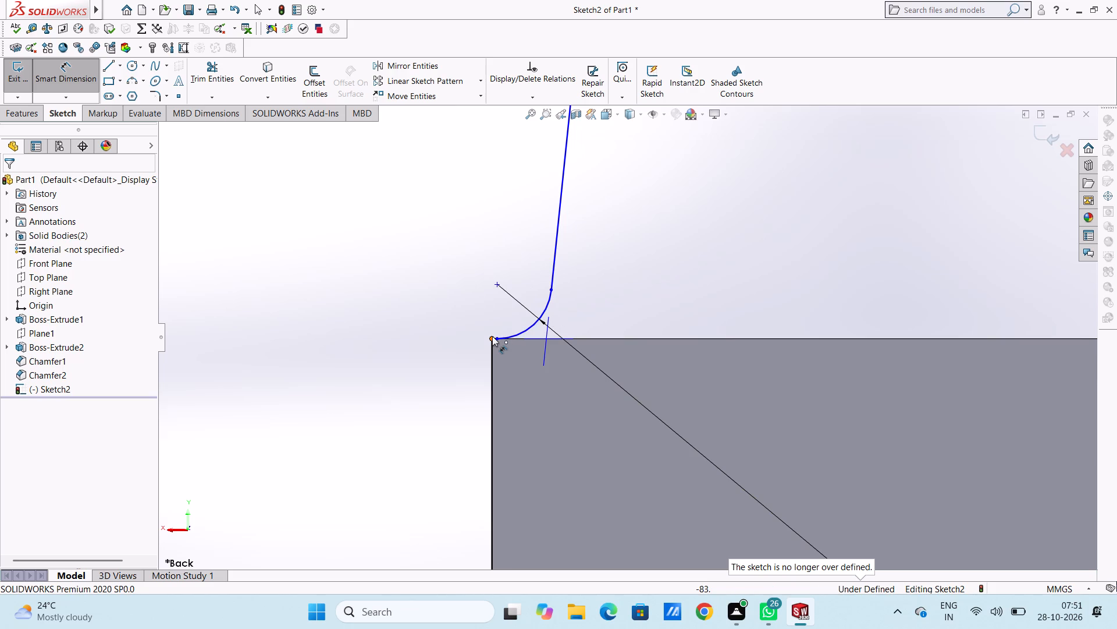
{"action": "scroll", "coordinate": [529, 355], "scroll_direction": "down", "scroll_amount": 6}
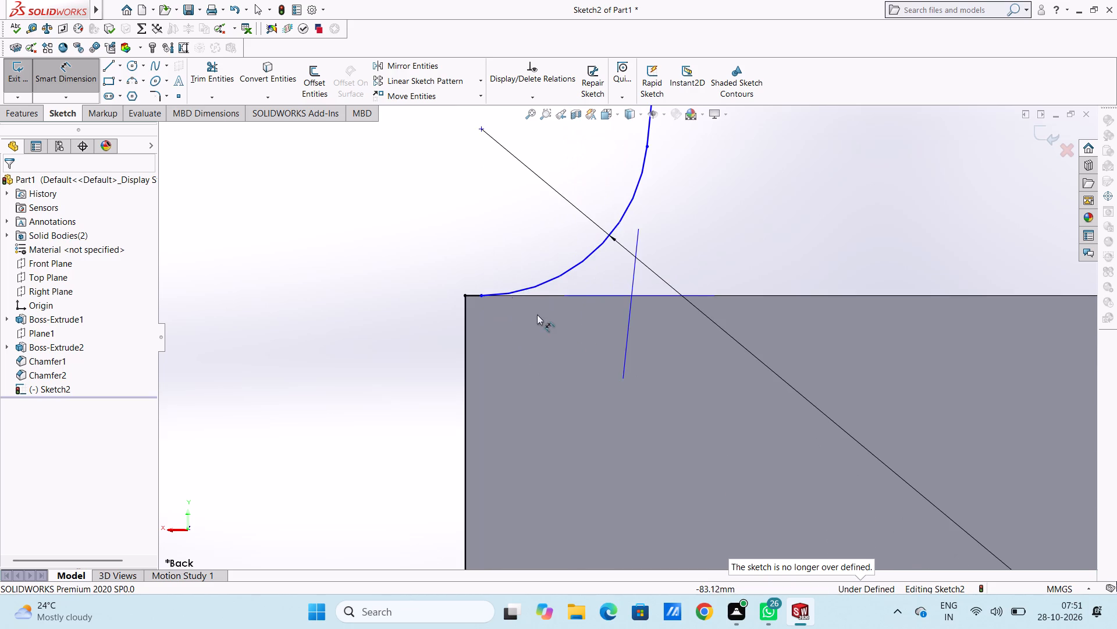
{"action": "left_click", "coordinate": [478, 299]}
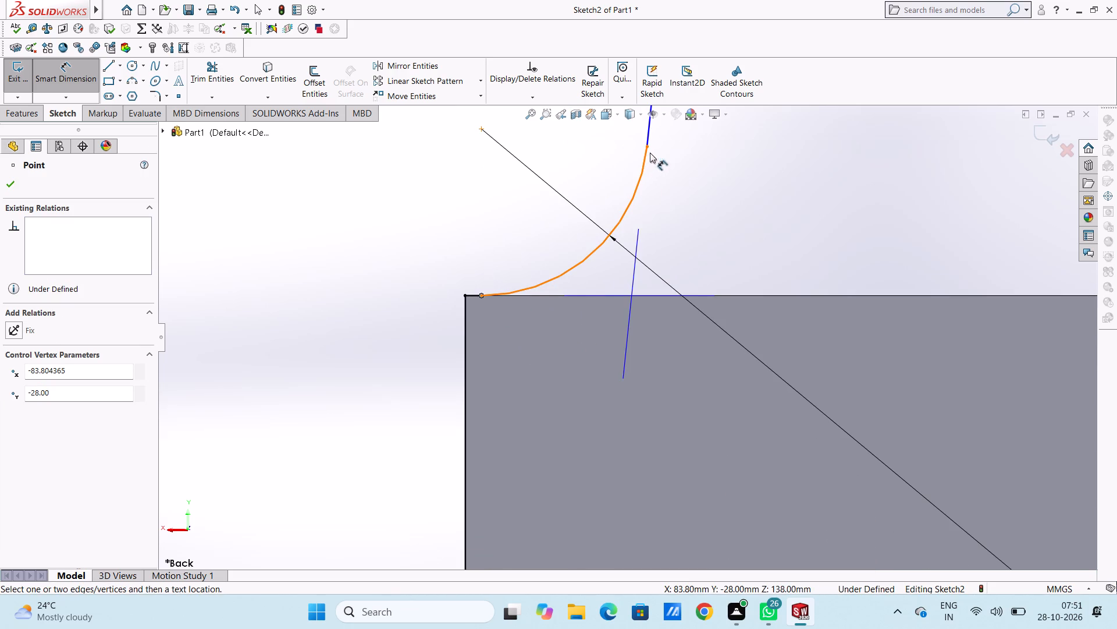
{"action": "left_click", "coordinate": [648, 144]}
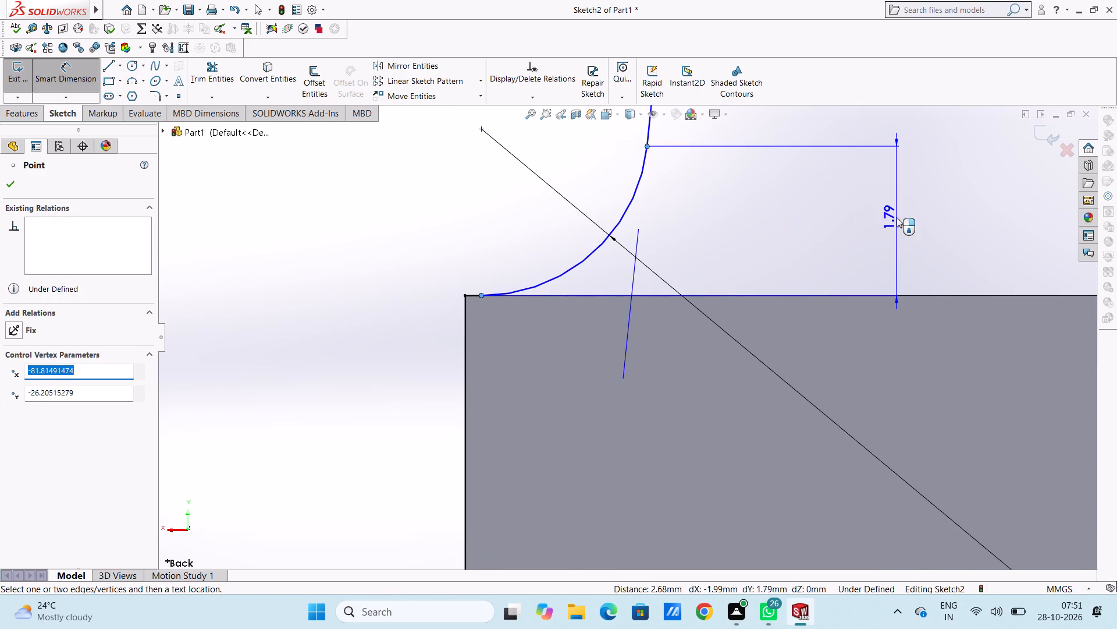
{"action": "left_click", "coordinate": [897, 217]}
{"action": "left_click", "coordinate": [843, 199]}
{"action": "left_click", "coordinate": [811, 209]}
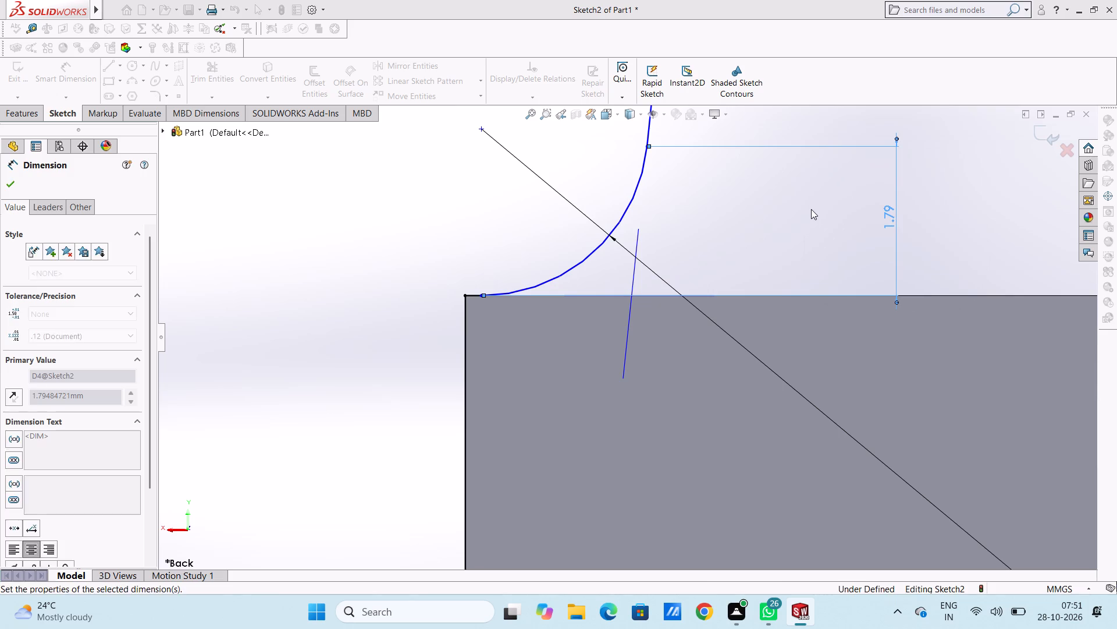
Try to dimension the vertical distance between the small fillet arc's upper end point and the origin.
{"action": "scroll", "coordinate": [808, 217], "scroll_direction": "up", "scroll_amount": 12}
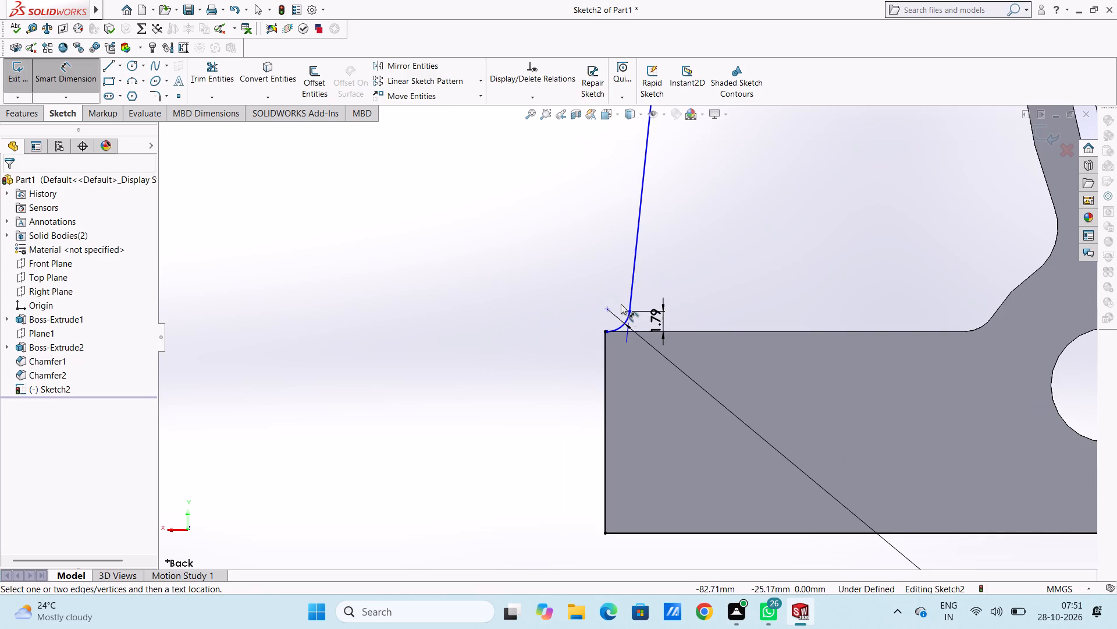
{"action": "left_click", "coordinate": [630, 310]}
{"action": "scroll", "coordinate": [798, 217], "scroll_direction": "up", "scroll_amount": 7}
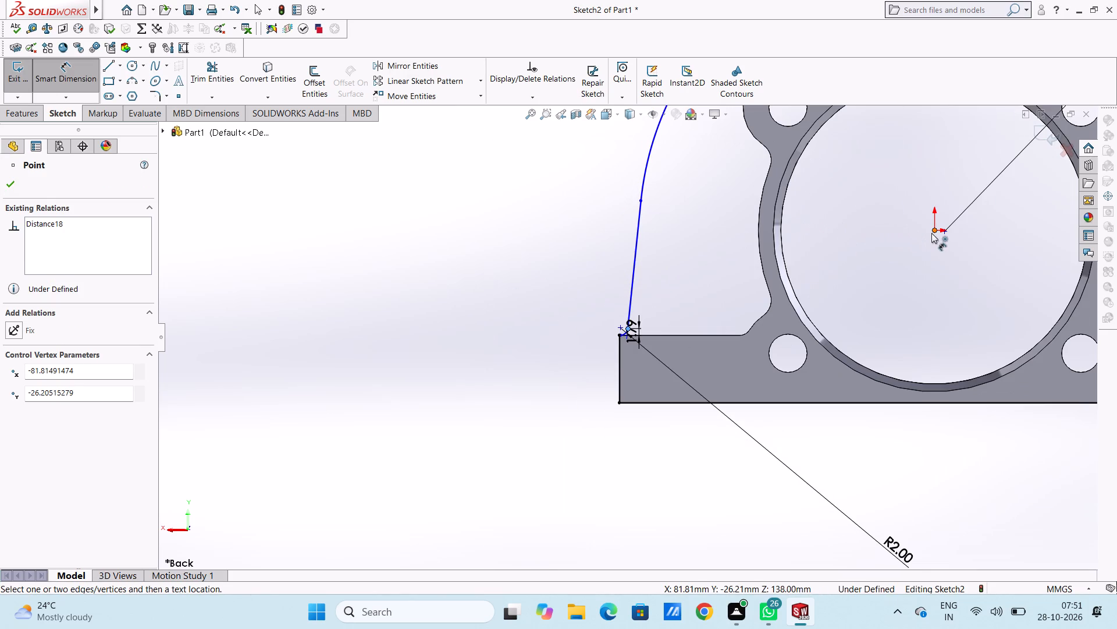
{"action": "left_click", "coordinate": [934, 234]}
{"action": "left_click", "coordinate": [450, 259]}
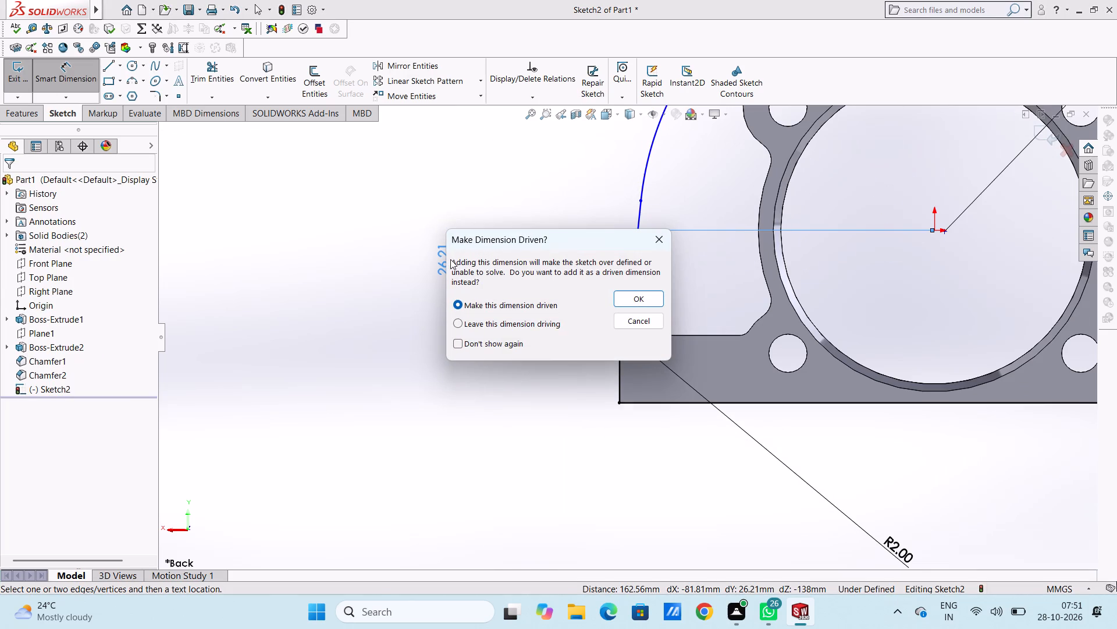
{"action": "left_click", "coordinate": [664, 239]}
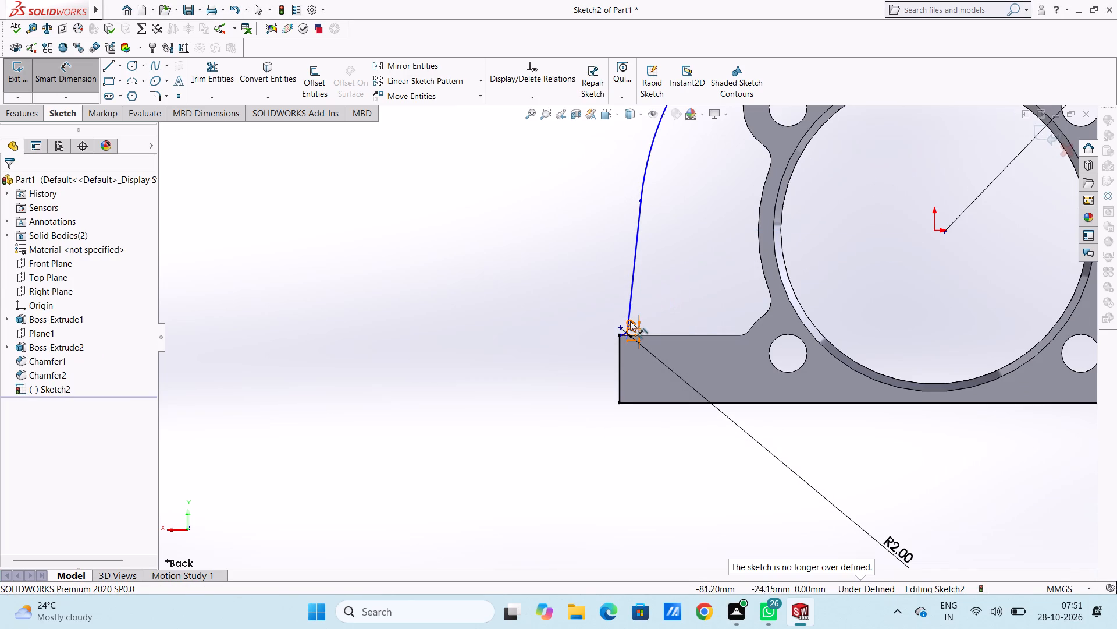
Dimension the horizontal distance from the small fillet arc's upper end point to the origin at its current size, placing the text below the base.
{"action": "scroll", "coordinate": [639, 331], "scroll_direction": "down", "scroll_amount": 7}
{"action": "scroll", "coordinate": [587, 339], "scroll_direction": "down", "scroll_amount": 5}
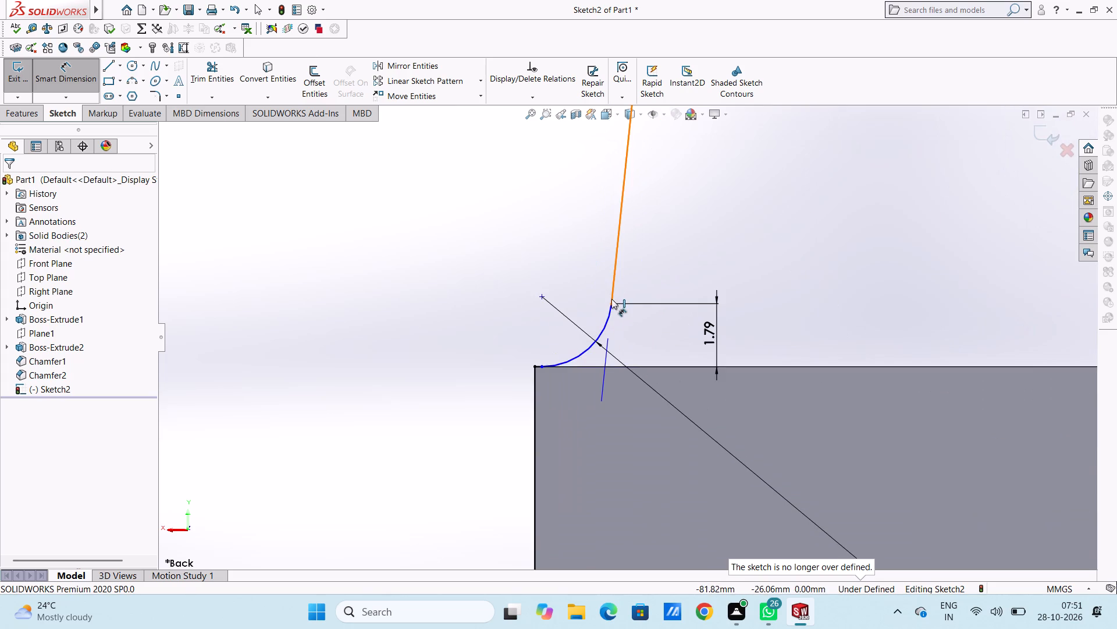
{"action": "left_click", "coordinate": [611, 306]}
{"action": "scroll", "coordinate": [819, 244], "scroll_direction": "up", "scroll_amount": 14}
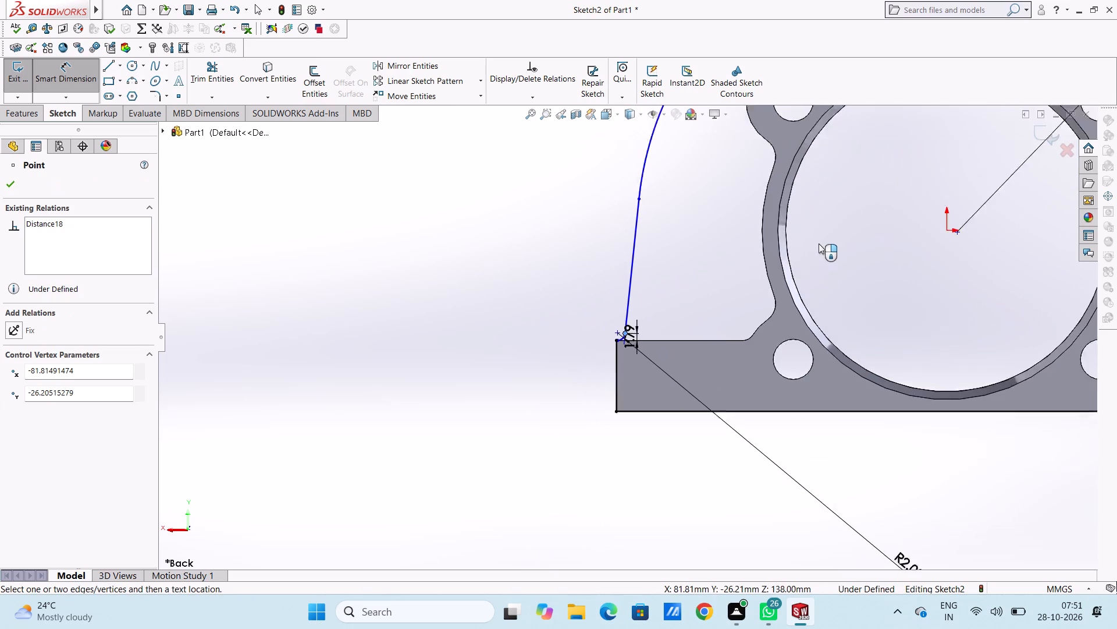
{"action": "scroll", "coordinate": [819, 243], "scroll_direction": "up", "scroll_amount": 2}
{"action": "left_click", "coordinate": [848, 264]}
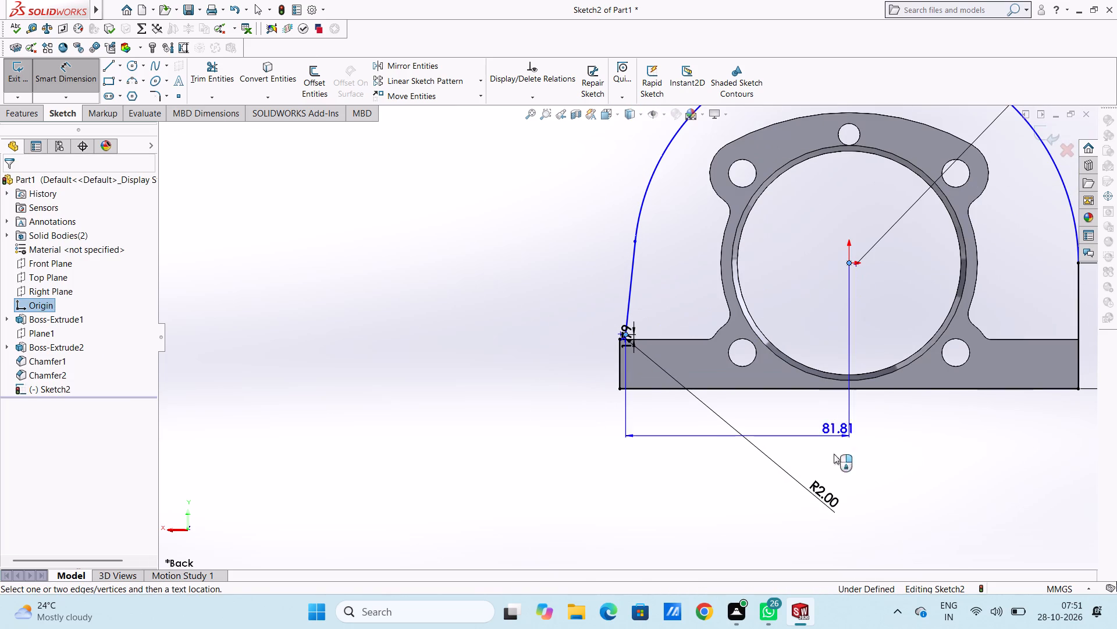
{"action": "left_click", "coordinate": [785, 529]}
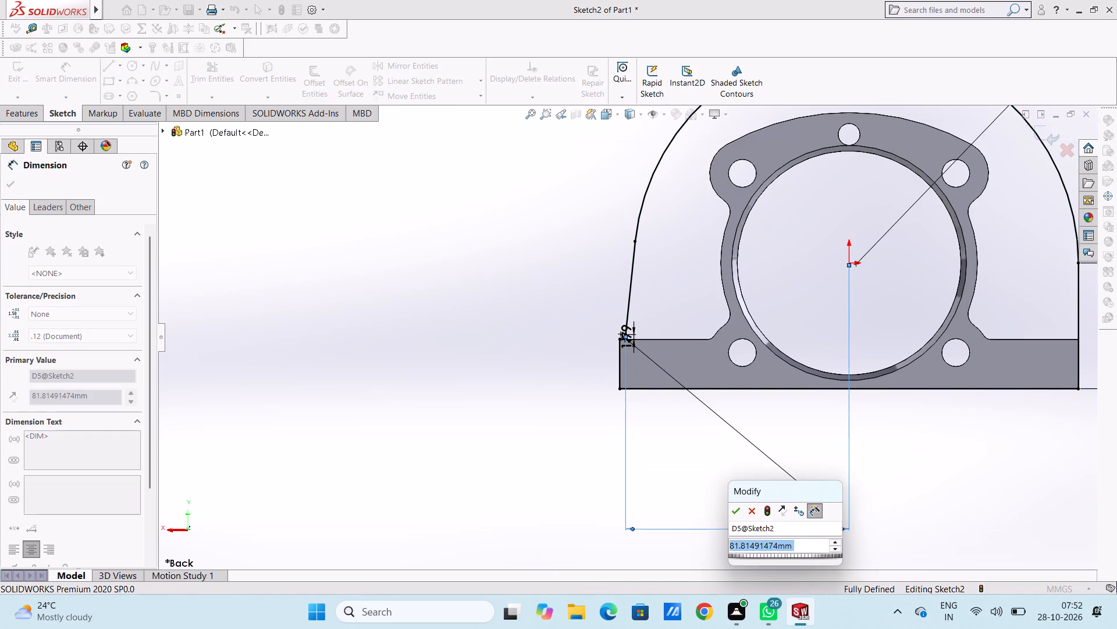
{"action": "left_click", "coordinate": [738, 509]}
{"action": "left_click", "coordinate": [738, 489]}
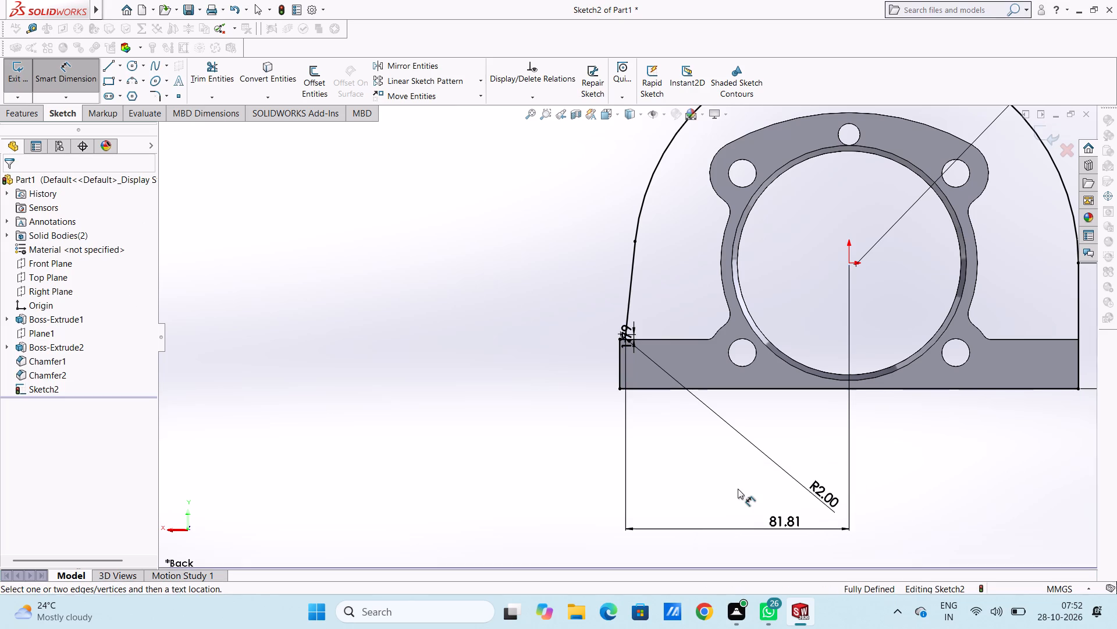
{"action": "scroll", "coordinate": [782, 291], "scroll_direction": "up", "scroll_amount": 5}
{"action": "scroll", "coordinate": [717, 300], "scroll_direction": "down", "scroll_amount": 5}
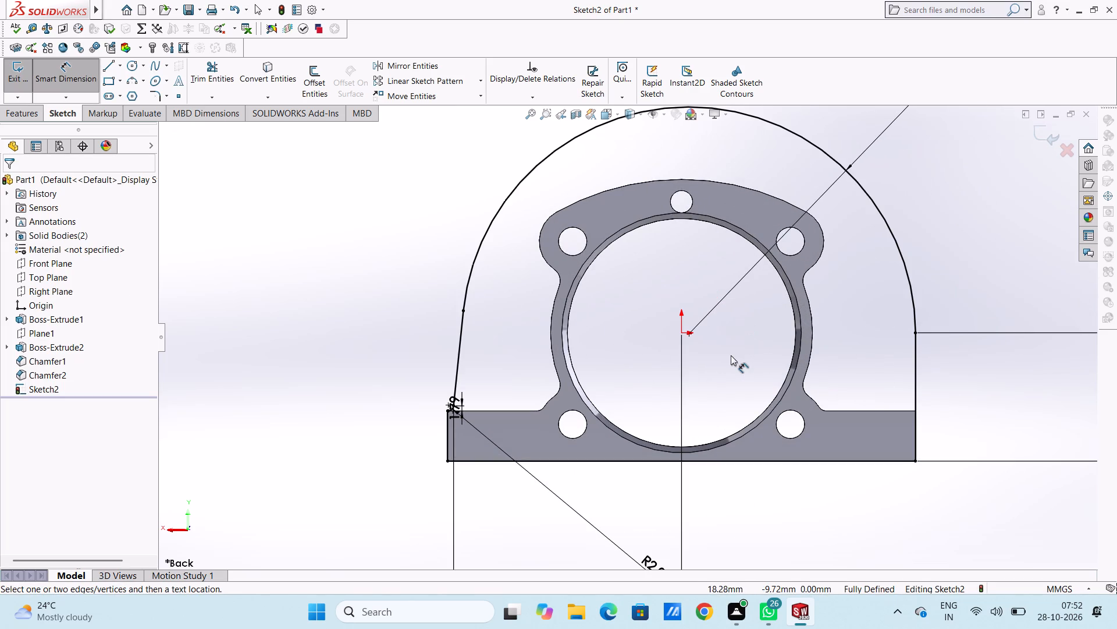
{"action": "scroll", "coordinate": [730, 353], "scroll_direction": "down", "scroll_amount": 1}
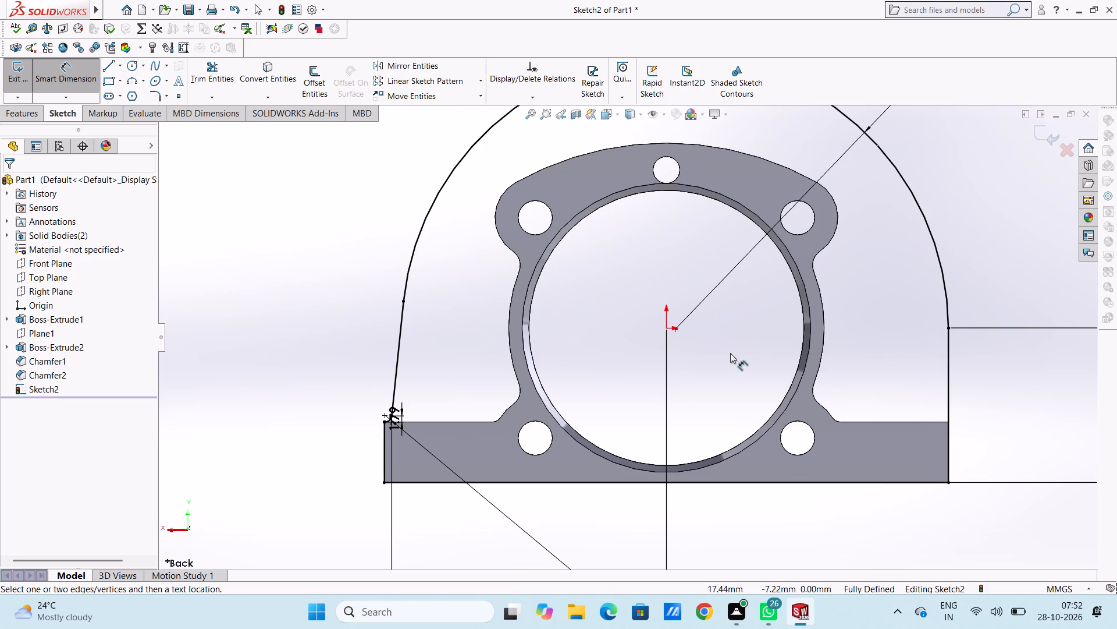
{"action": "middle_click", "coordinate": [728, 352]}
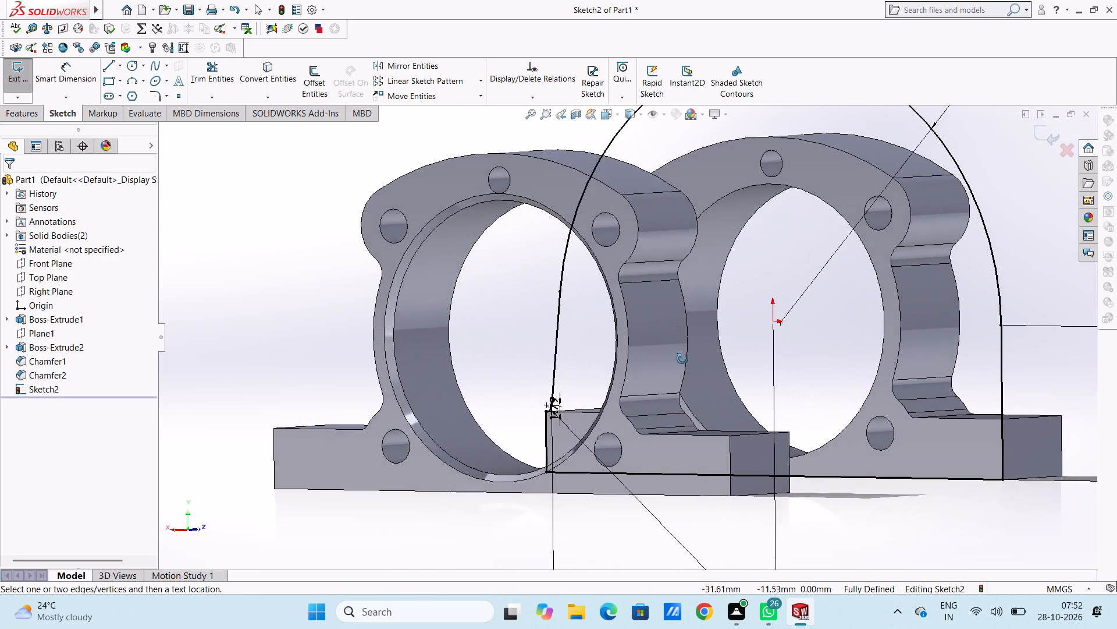
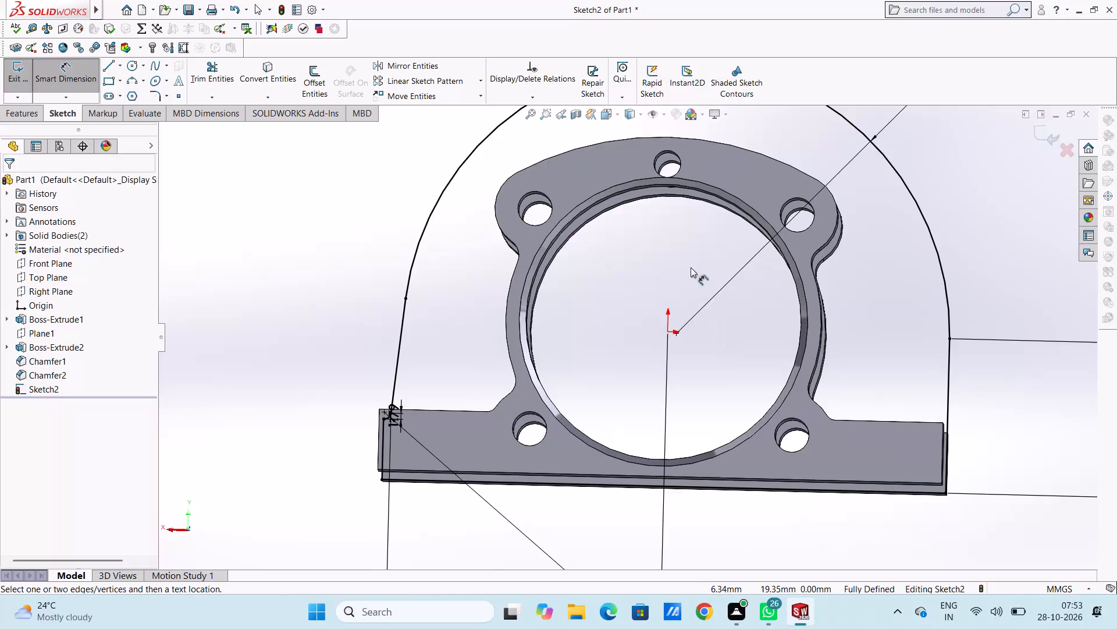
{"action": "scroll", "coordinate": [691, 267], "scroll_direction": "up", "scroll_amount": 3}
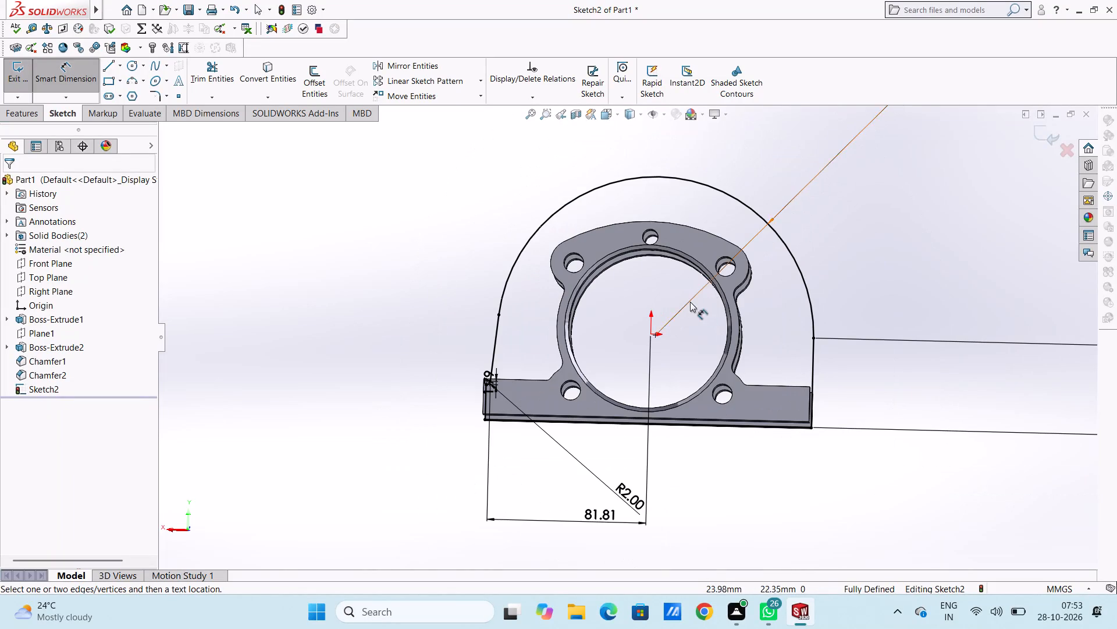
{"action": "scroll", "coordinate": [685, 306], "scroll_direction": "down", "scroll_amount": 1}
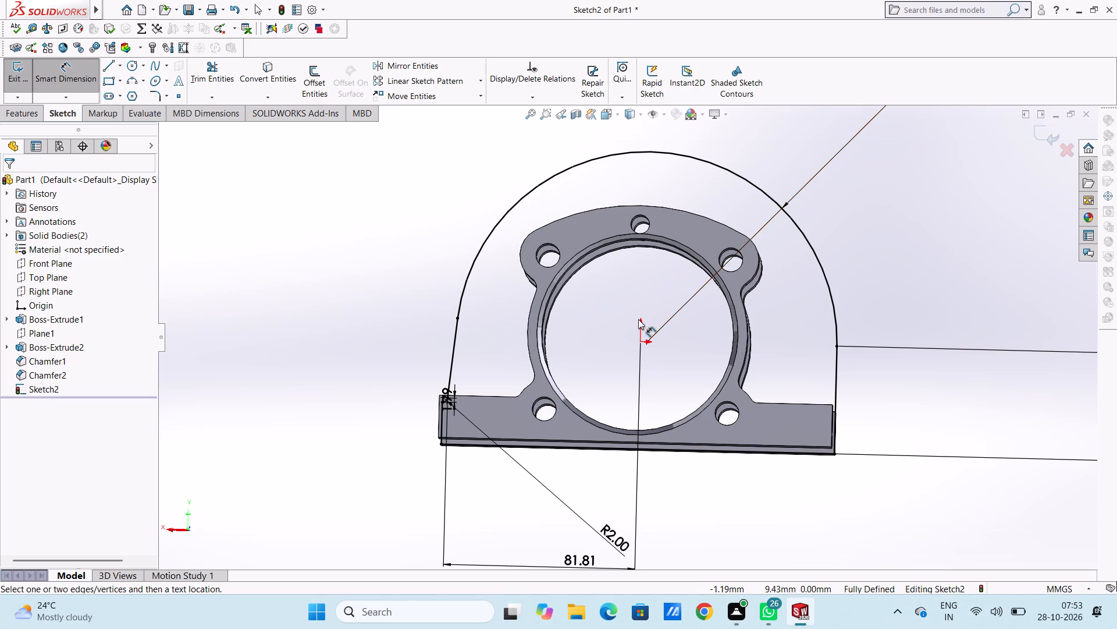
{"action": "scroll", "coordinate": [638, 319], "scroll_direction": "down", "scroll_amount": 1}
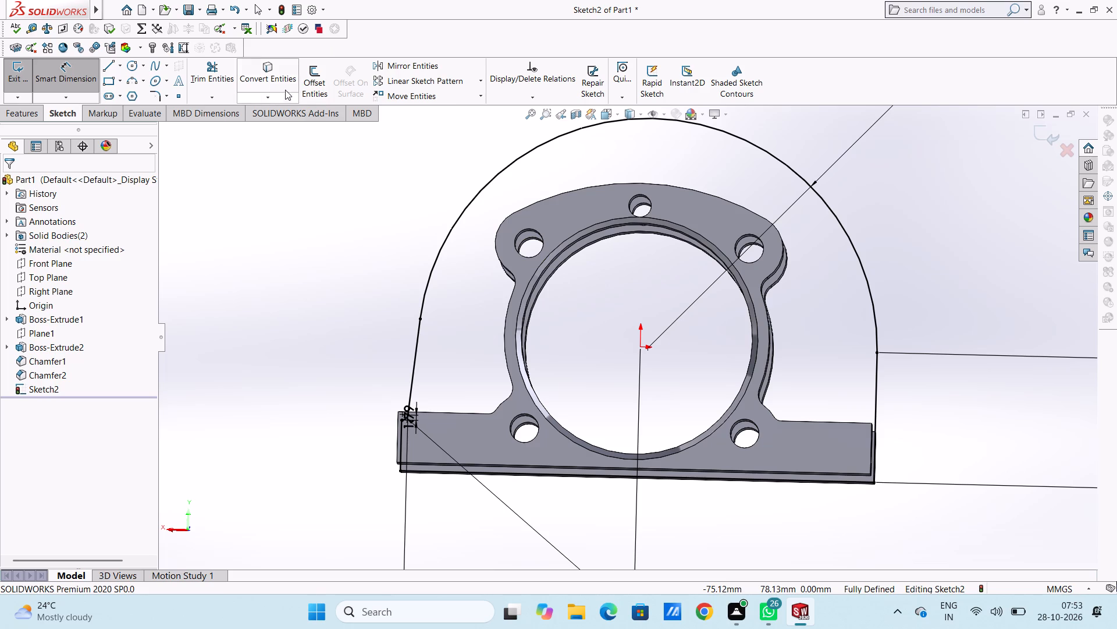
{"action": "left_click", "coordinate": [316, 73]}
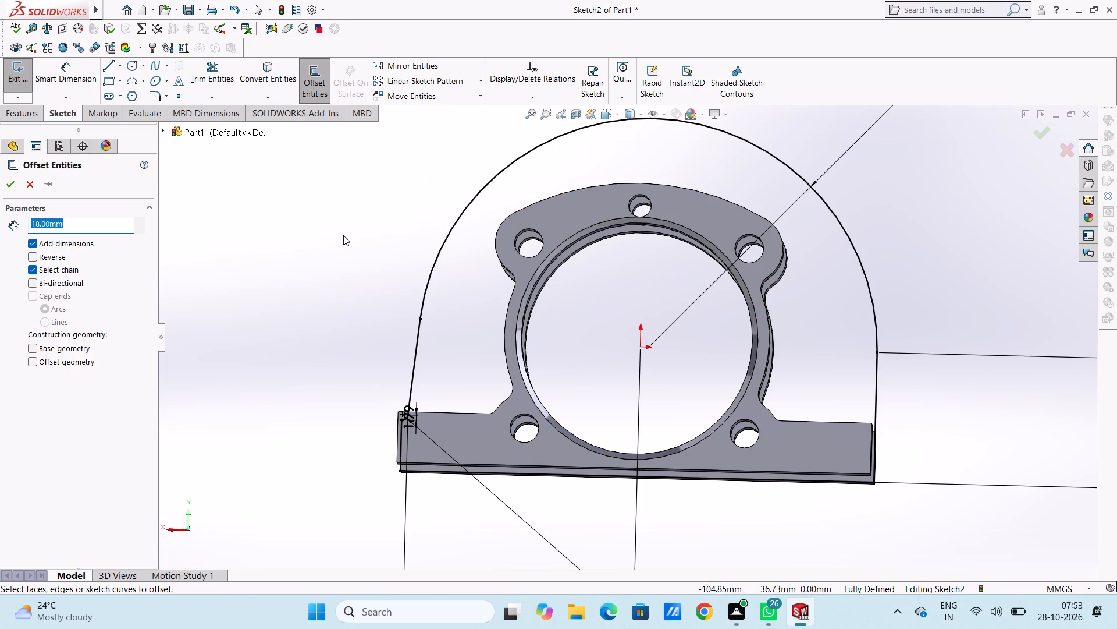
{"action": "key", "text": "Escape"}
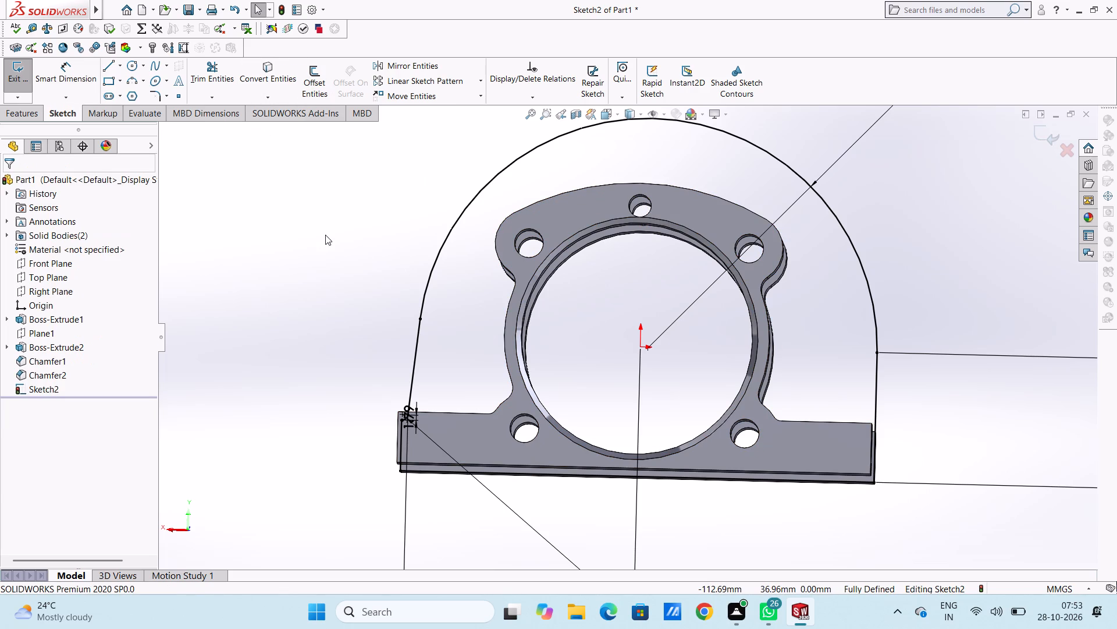
Move the small fillet arc's 1.79 vertical dimension outward, clear of the base's end.
{"action": "key", "text": "ctrl+1"}
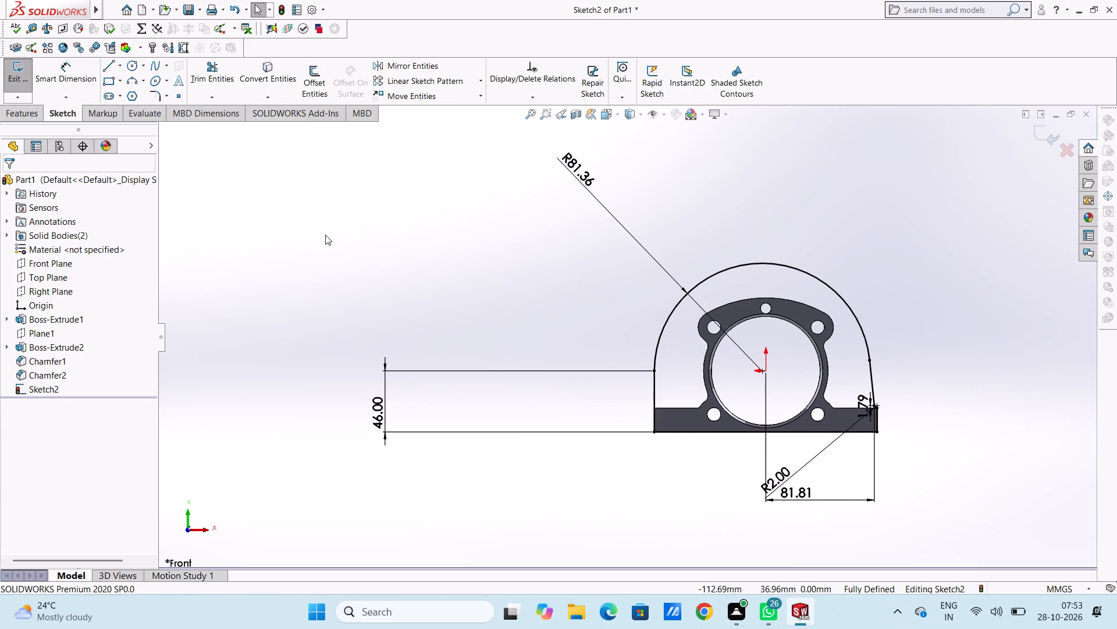
{"action": "key", "text": "ctrl+2"}
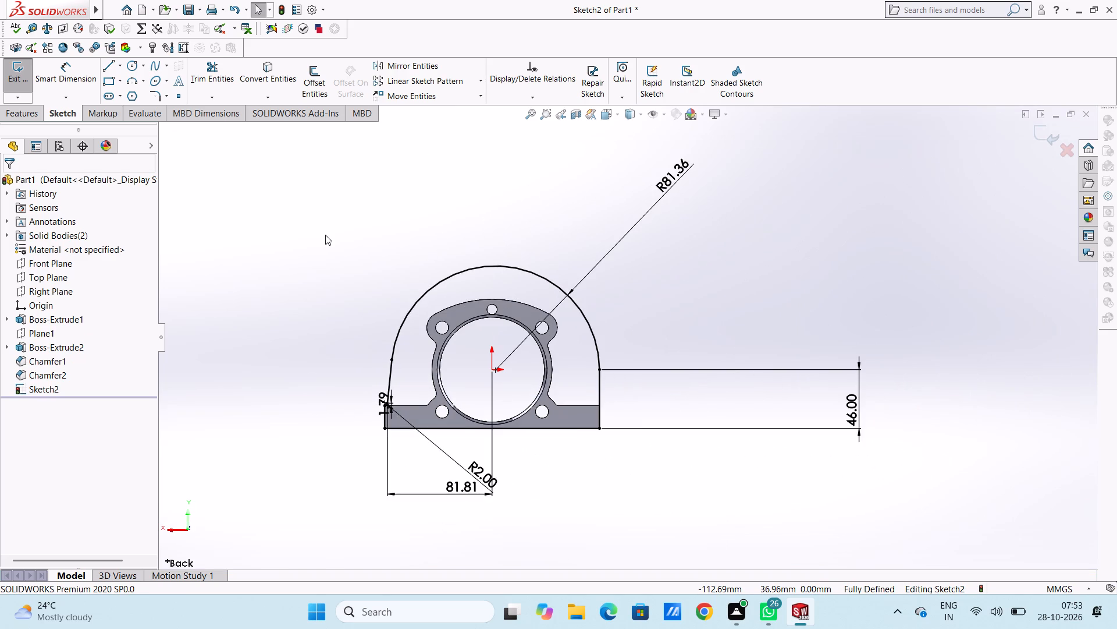
{"action": "scroll", "coordinate": [464, 310], "scroll_direction": "down", "scroll_amount": 1}
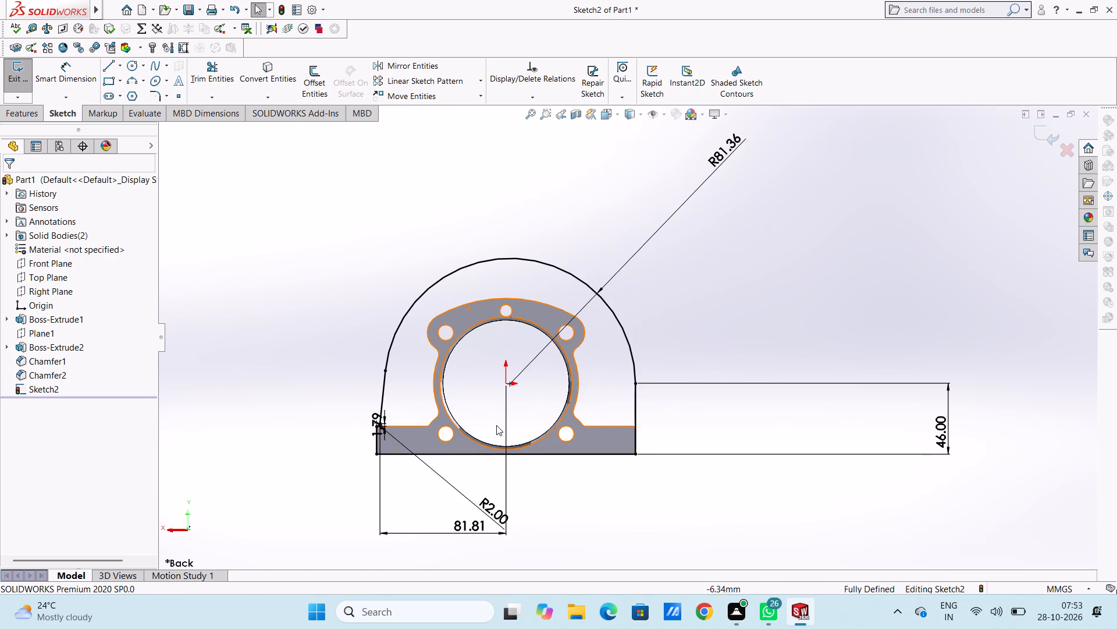
{"action": "scroll", "coordinate": [496, 429], "scroll_direction": "down", "scroll_amount": 2}
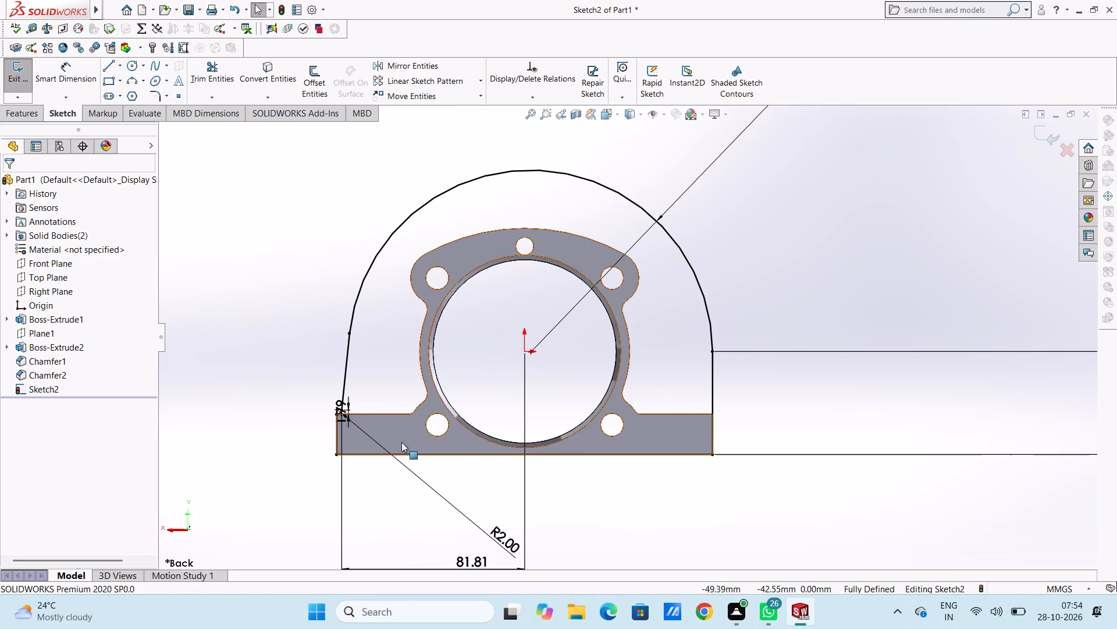
{"action": "left_click_drag", "start_coordinate": [347, 400], "coordinate": [201, 400]}
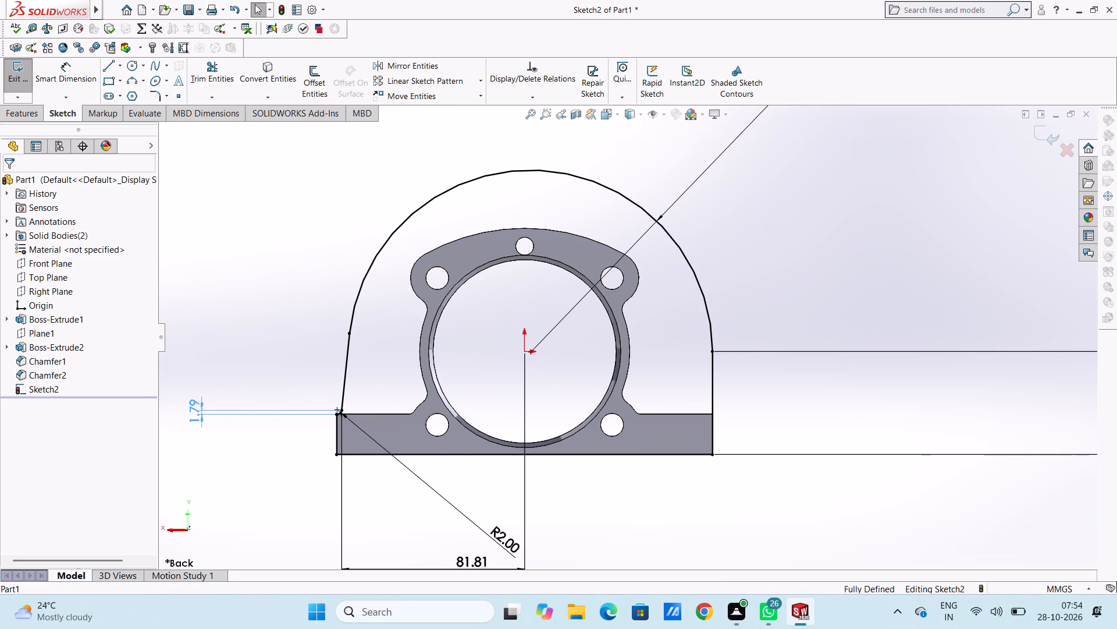
{"action": "left_click", "coordinate": [283, 328]}
Examine the arched profile's position relative to the two brackets from the back and from several angles.
{"action": "scroll", "coordinate": [505, 330], "scroll_direction": "down", "scroll_amount": 1}
{"action": "scroll", "coordinate": [505, 330], "scroll_direction": "up", "scroll_amount": 2}
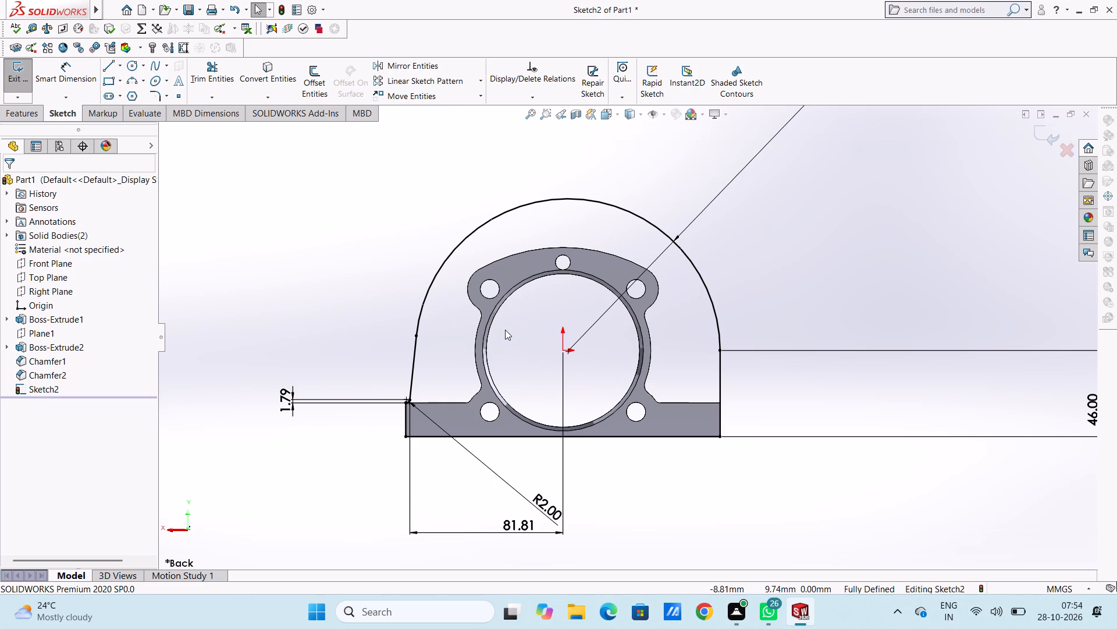
{"action": "scroll", "coordinate": [505, 330], "scroll_direction": "down", "scroll_amount": 3}
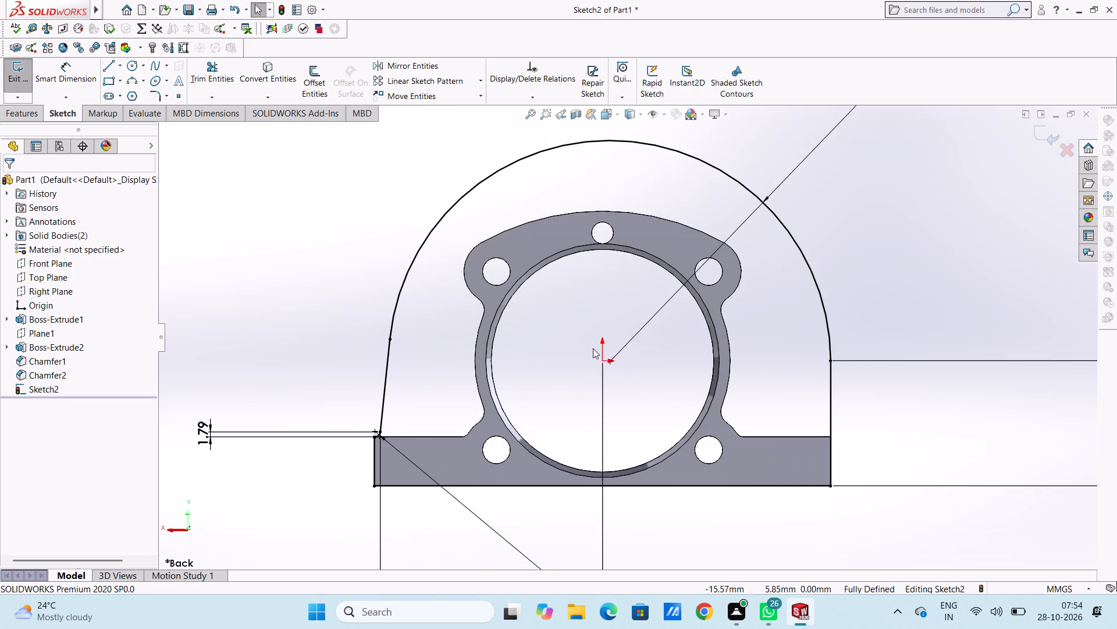
{"action": "scroll", "coordinate": [597, 357], "scroll_direction": "up", "scroll_amount": 1}
{"action": "scroll", "coordinate": [597, 357], "scroll_direction": "down", "scroll_amount": 1}
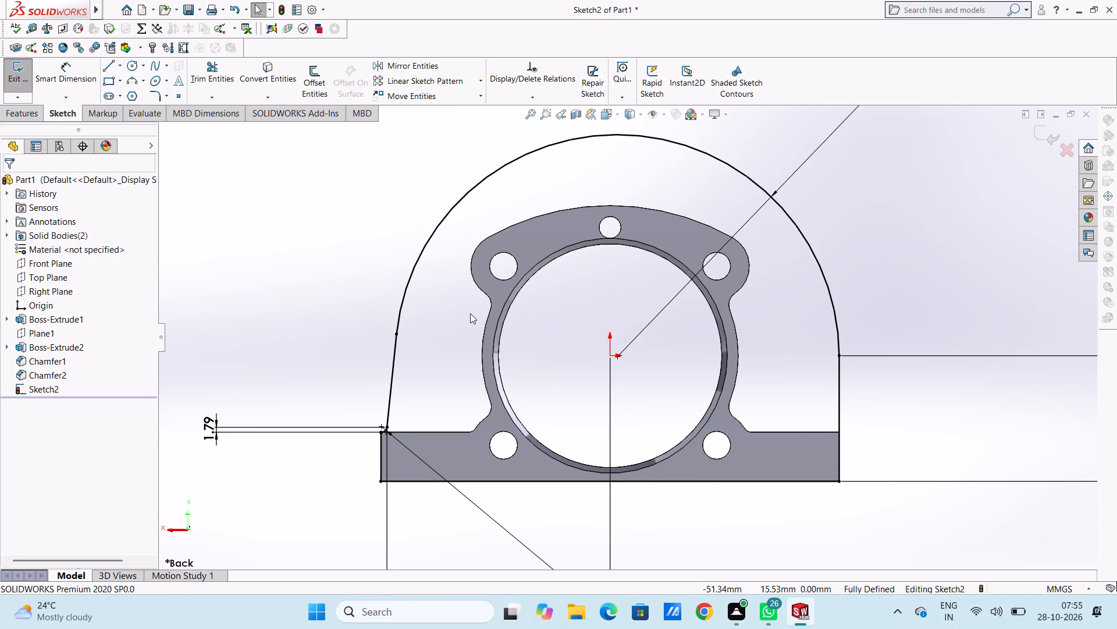
{"action": "middle_click", "coordinate": [343, 279]}
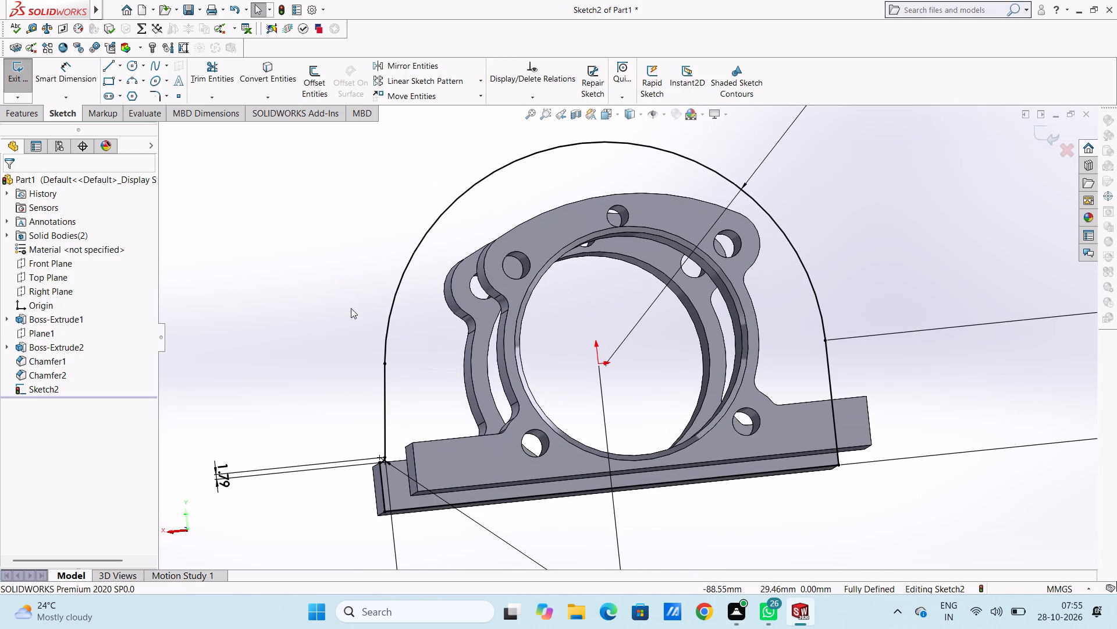
{"action": "scroll", "coordinate": [351, 308], "scroll_direction": "up", "scroll_amount": 1}
{"action": "middle_click_drag", "start_coordinate": [378, 256], "coordinate": [397, 315]}
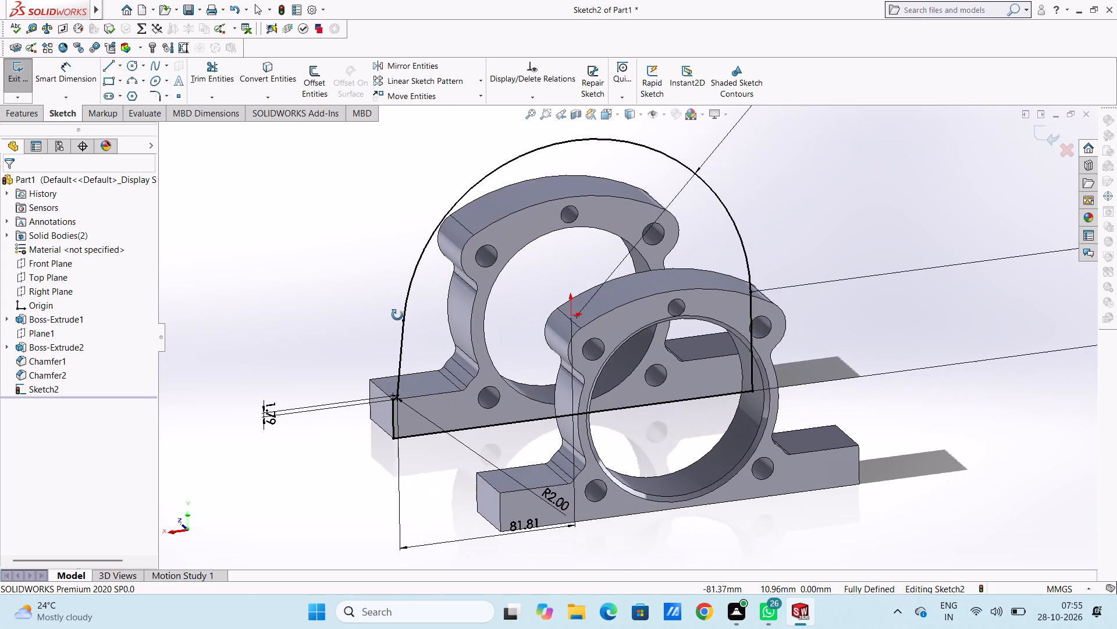
{"action": "middle_click_drag", "start_coordinate": [397, 315], "coordinate": [447, 303]}
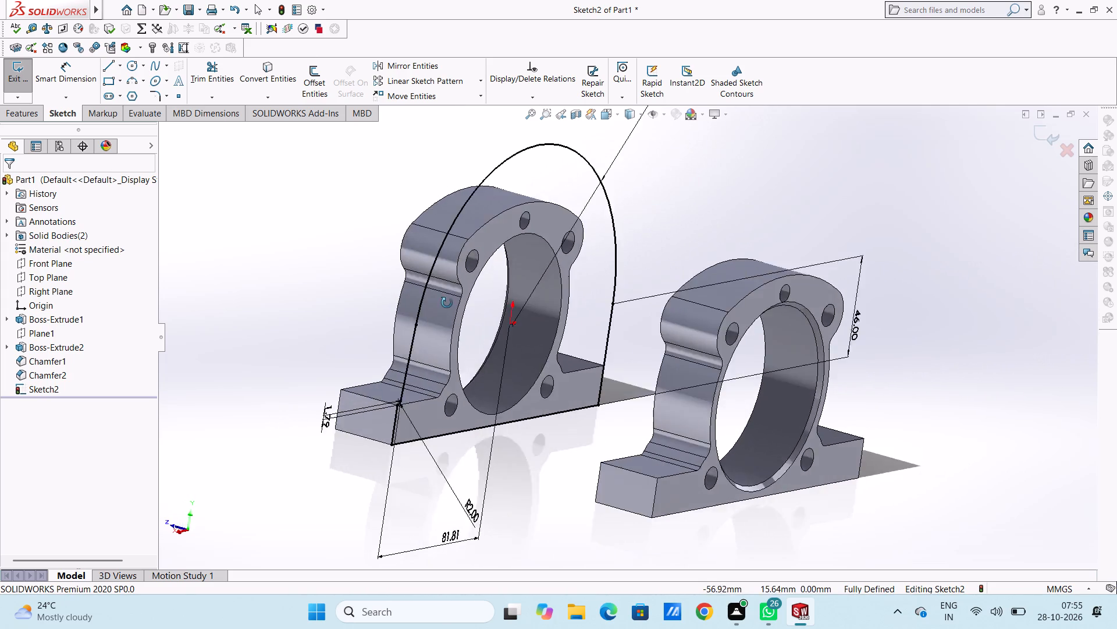
{"action": "middle_click_drag", "start_coordinate": [447, 303], "coordinate": [452, 320]}
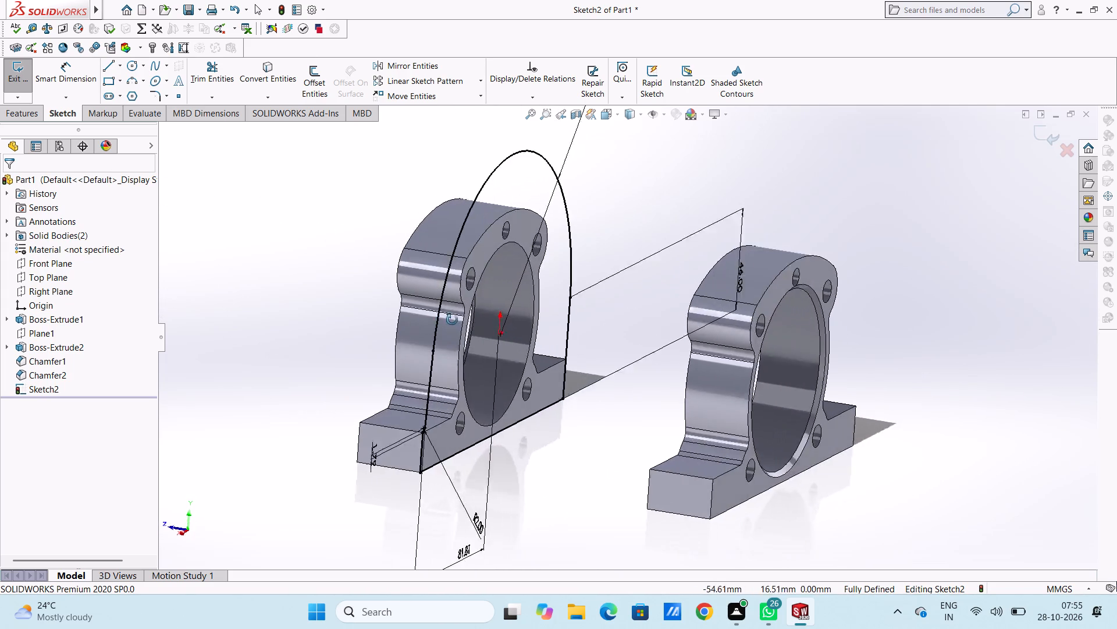
{"action": "middle_click_drag", "start_coordinate": [452, 320], "coordinate": [424, 304]}
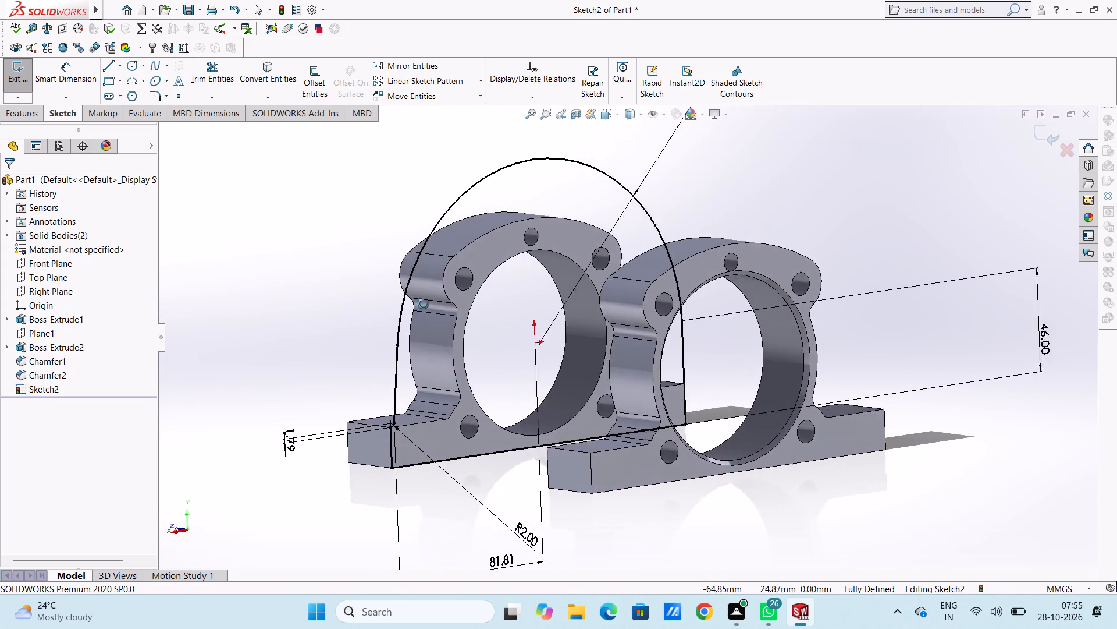
{"action": "middle_click_drag", "start_coordinate": [424, 304], "coordinate": [454, 313]}
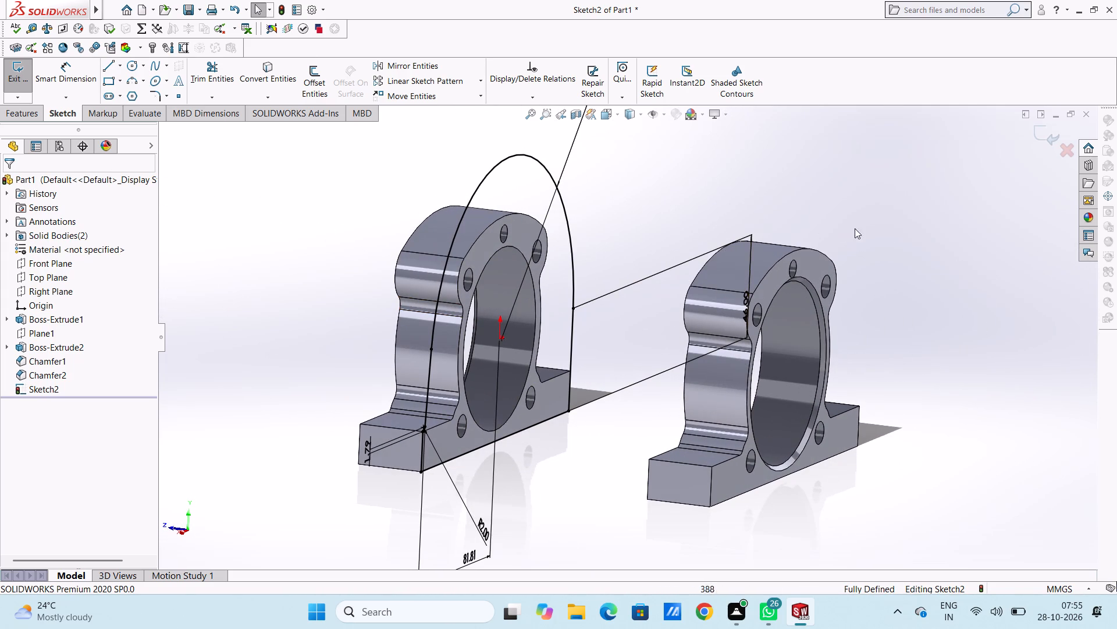
Finish the arched profile sketch, keeping its changes.
{"action": "left_click", "coordinate": [1041, 130]}
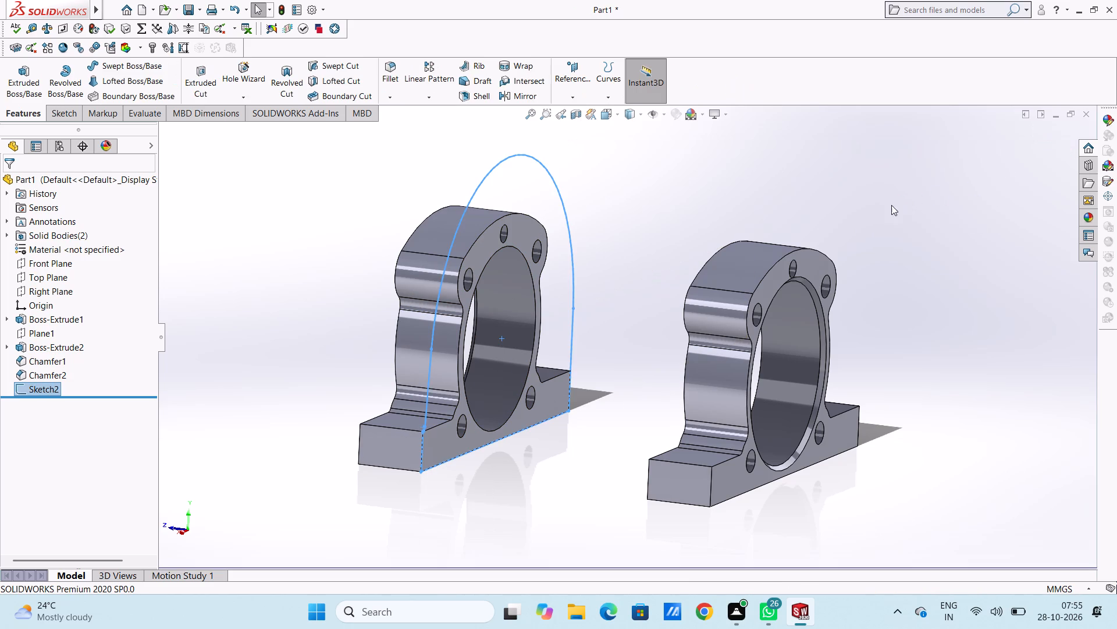
{"action": "left_click", "coordinate": [646, 214]}
On the underside of the Boss-Extrude2 bracket's base, sketch a 168 by 168 mm corner rectangle spanning the outer corners of both bases.
{"action": "middle_click_drag", "start_coordinate": [629, 220], "coordinate": [646, 252]}
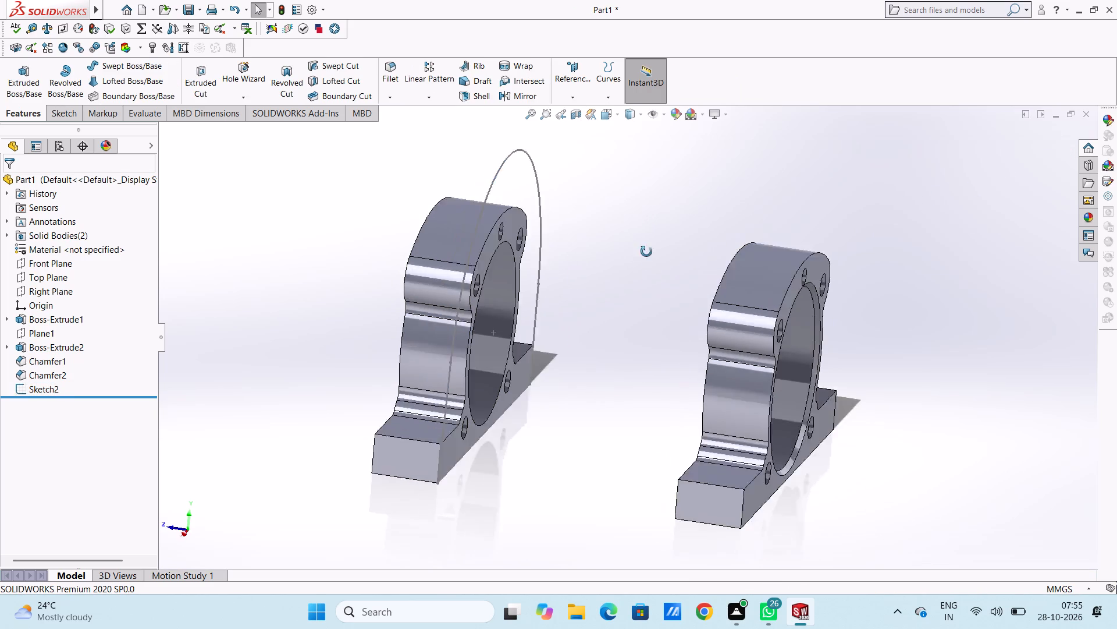
{"action": "middle_click_drag", "start_coordinate": [646, 252], "coordinate": [652, 286]}
{"action": "middle_click_drag", "start_coordinate": [580, 344], "coordinate": [519, 267]}
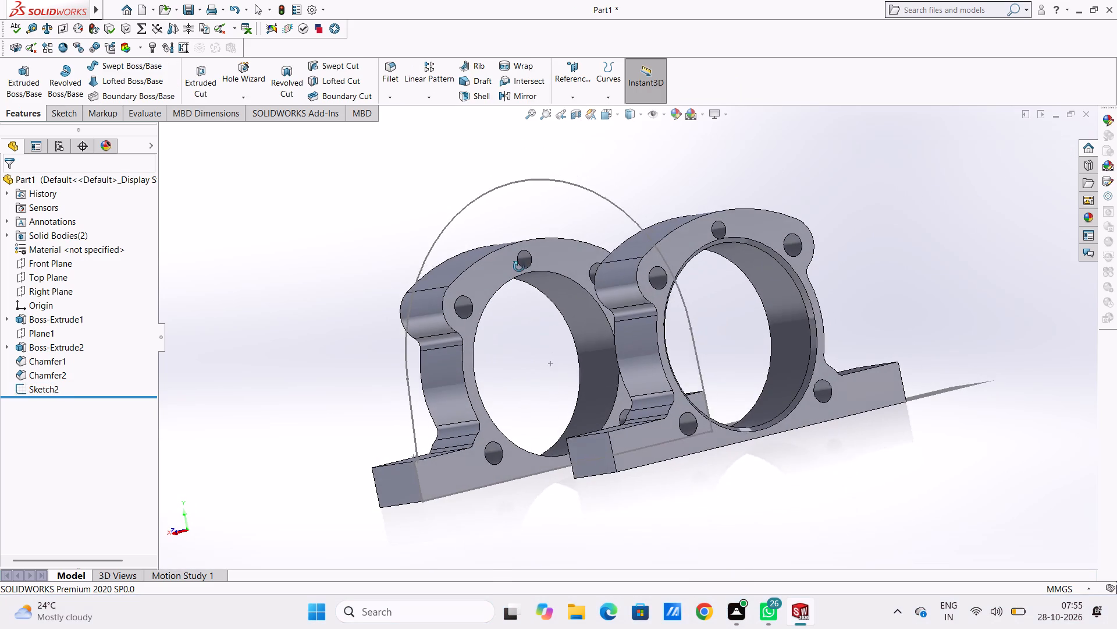
{"action": "middle_click_drag", "start_coordinate": [519, 267], "coordinate": [524, 266]}
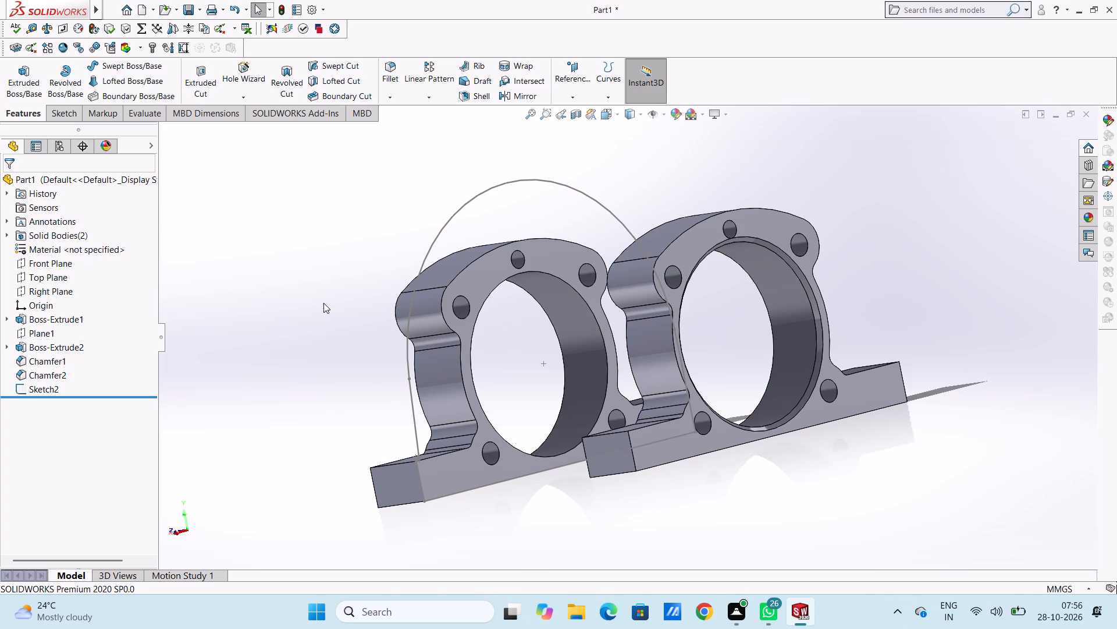
{"action": "key", "text": "ctrl+6"}
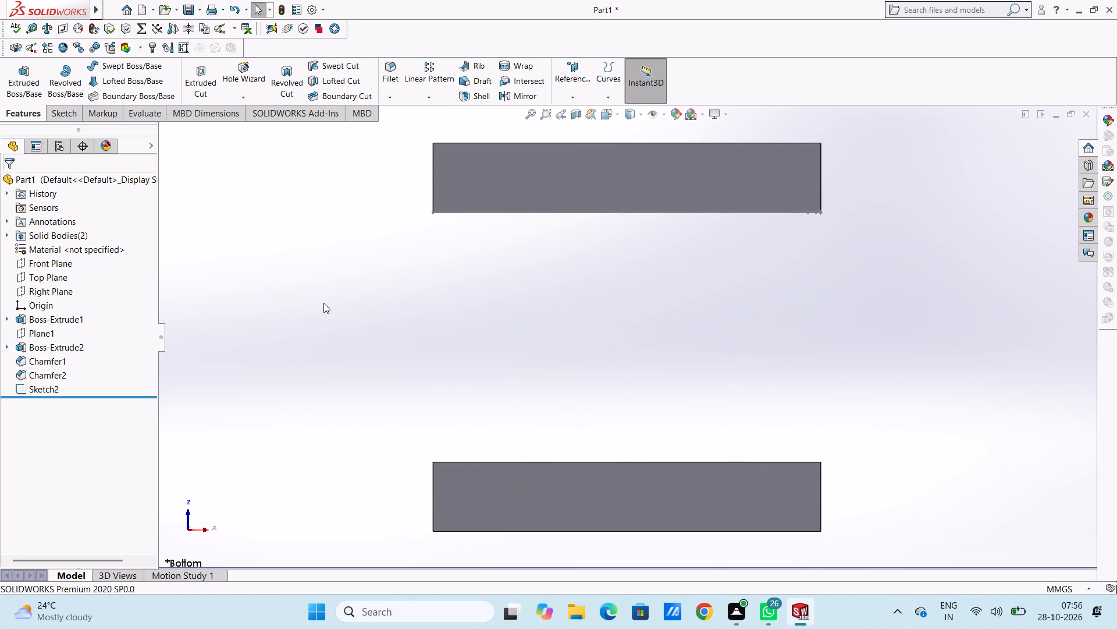
{"action": "scroll", "coordinate": [663, 301], "scroll_direction": "up", "scroll_amount": 2}
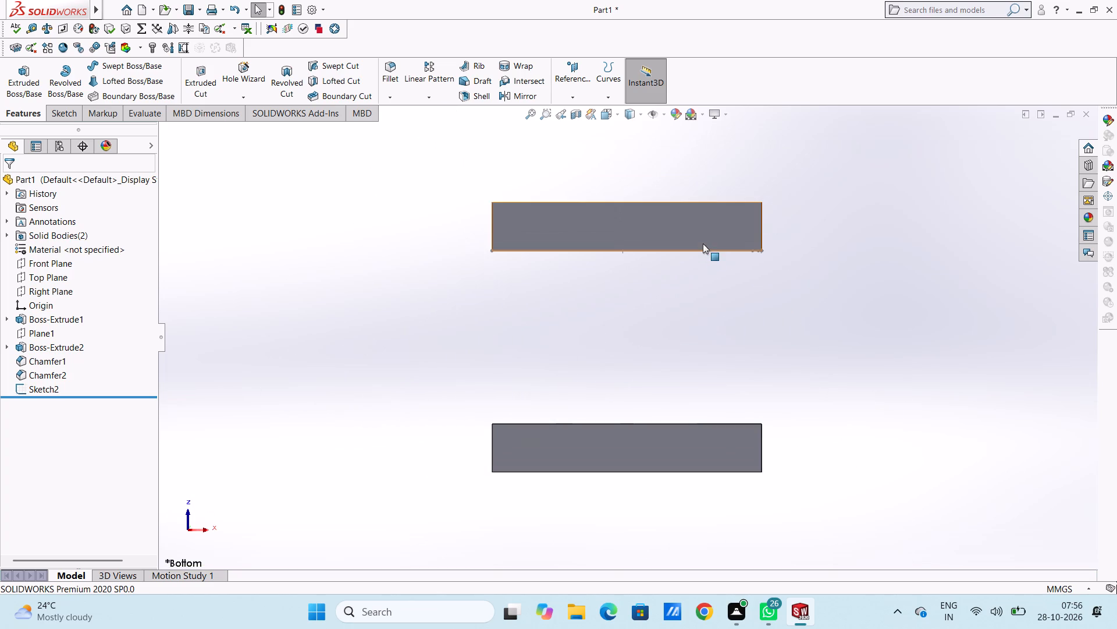
{"action": "left_click", "coordinate": [703, 241]}
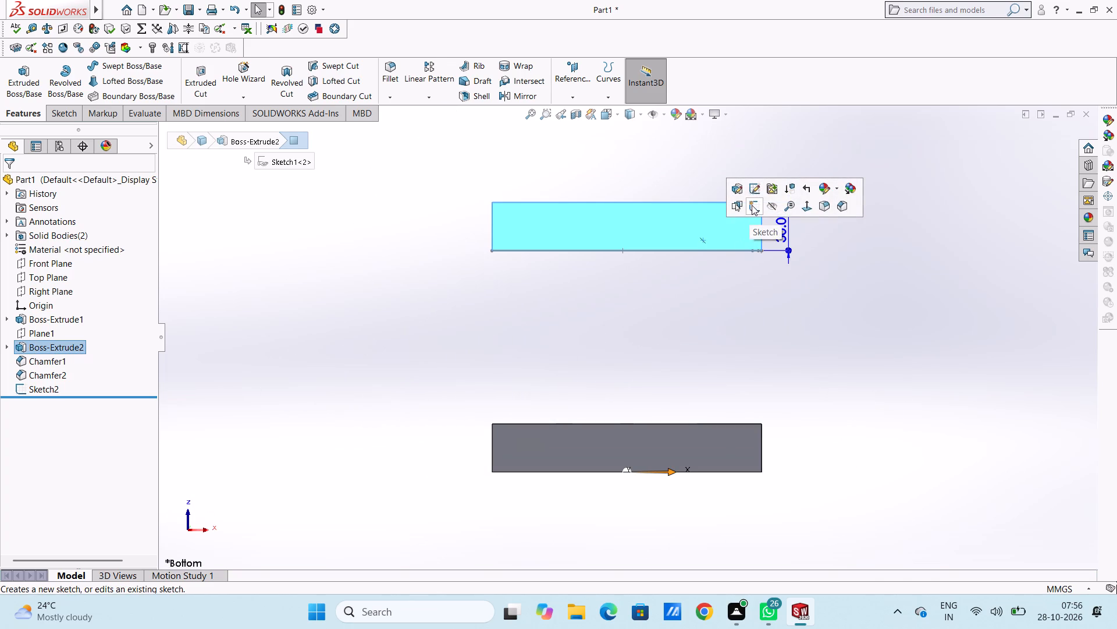
{"action": "left_click", "coordinate": [752, 205]}
{"action": "left_click", "coordinate": [860, 323]}
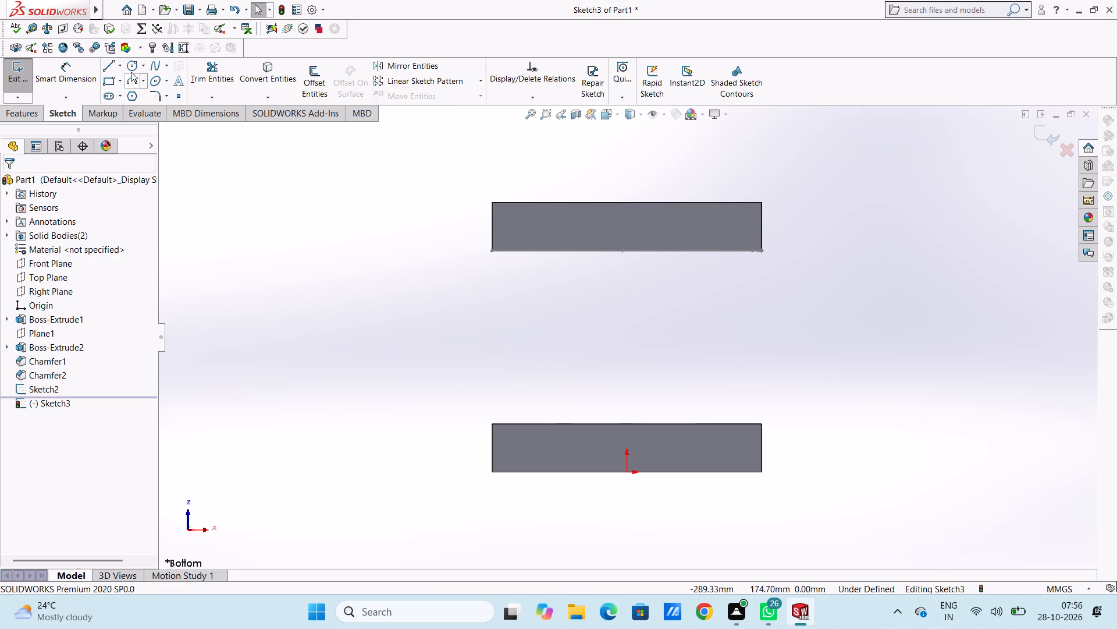
{"action": "left_click", "coordinate": [107, 80]}
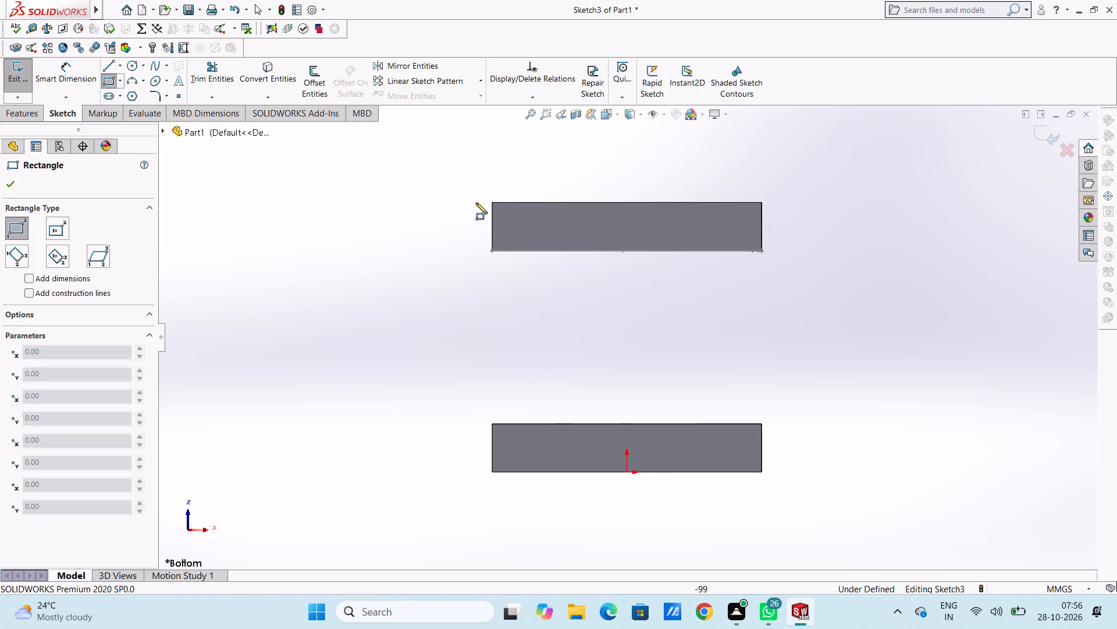
{"action": "left_click", "coordinate": [493, 204]}
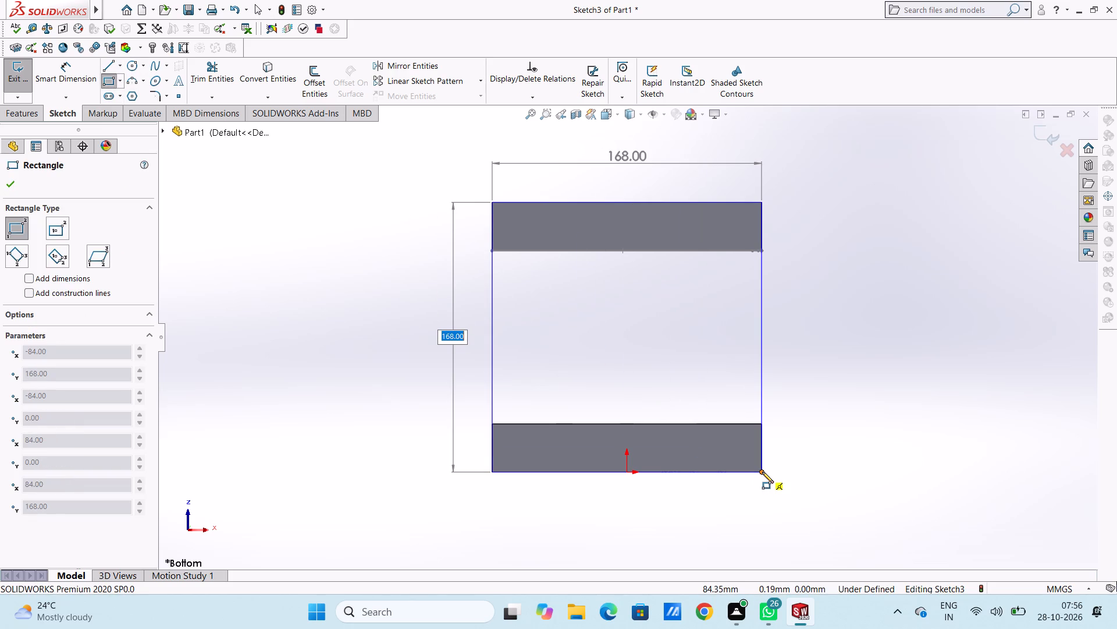
{"action": "left_click", "coordinate": [762, 472]}
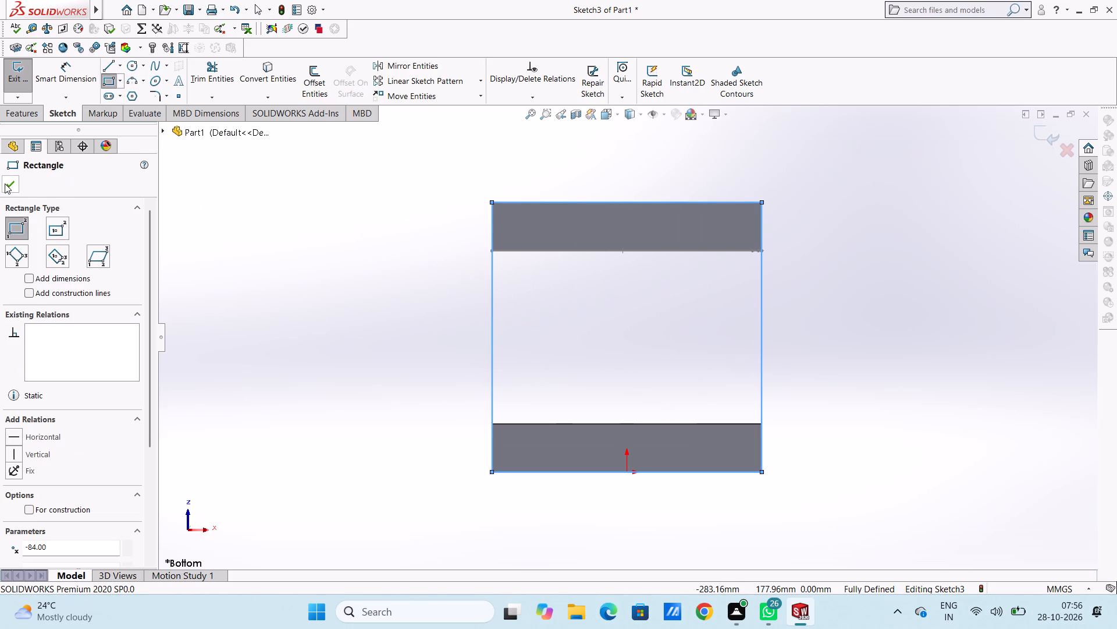
{"action": "left_click", "coordinate": [5, 183]}
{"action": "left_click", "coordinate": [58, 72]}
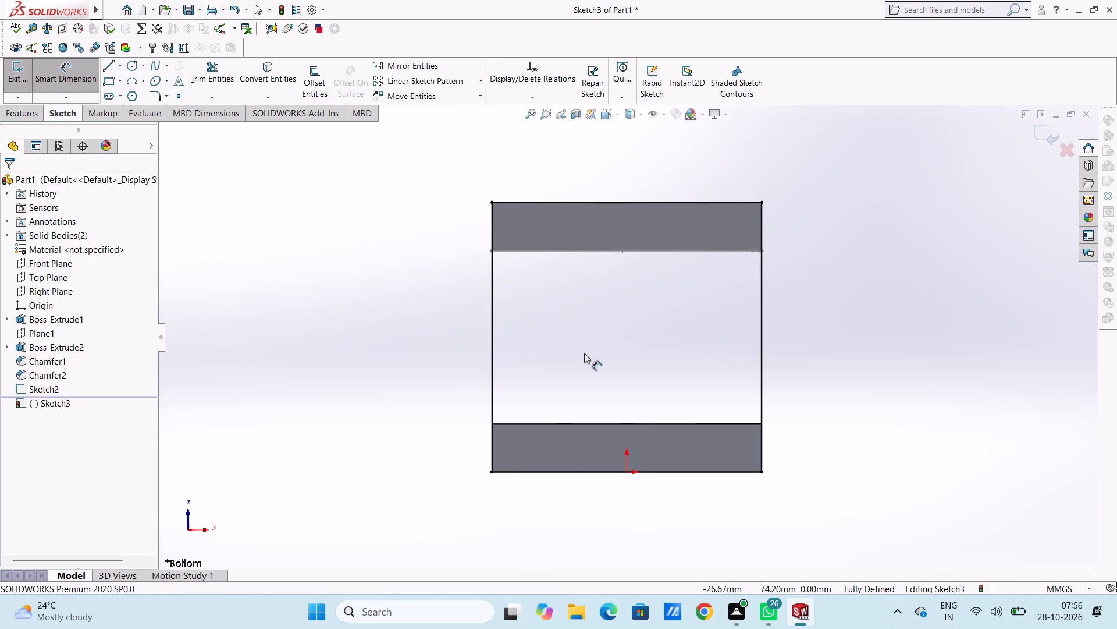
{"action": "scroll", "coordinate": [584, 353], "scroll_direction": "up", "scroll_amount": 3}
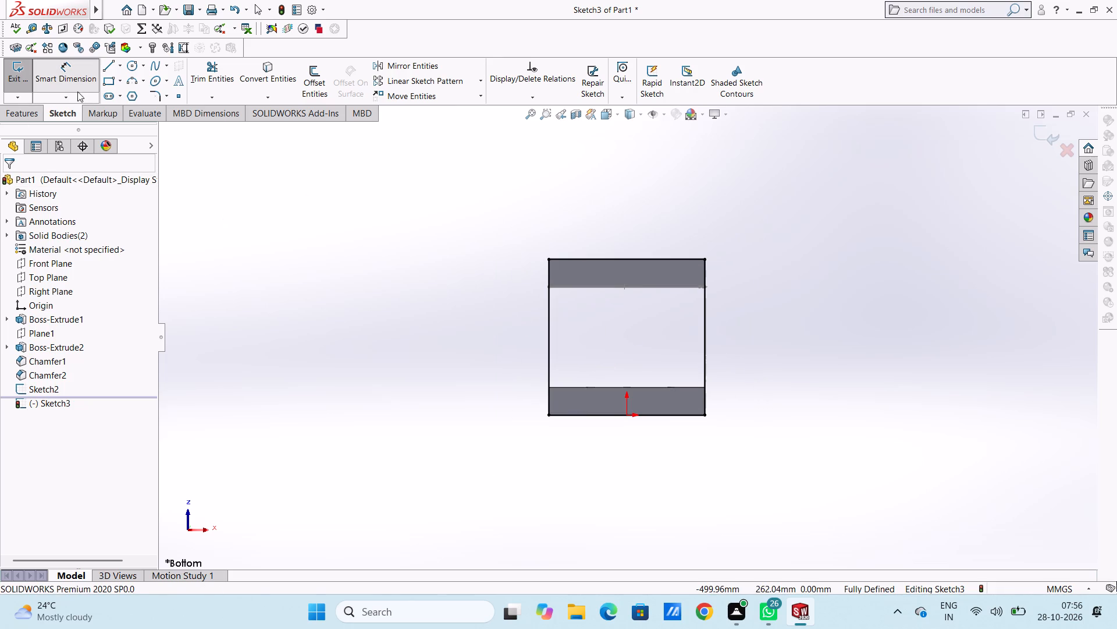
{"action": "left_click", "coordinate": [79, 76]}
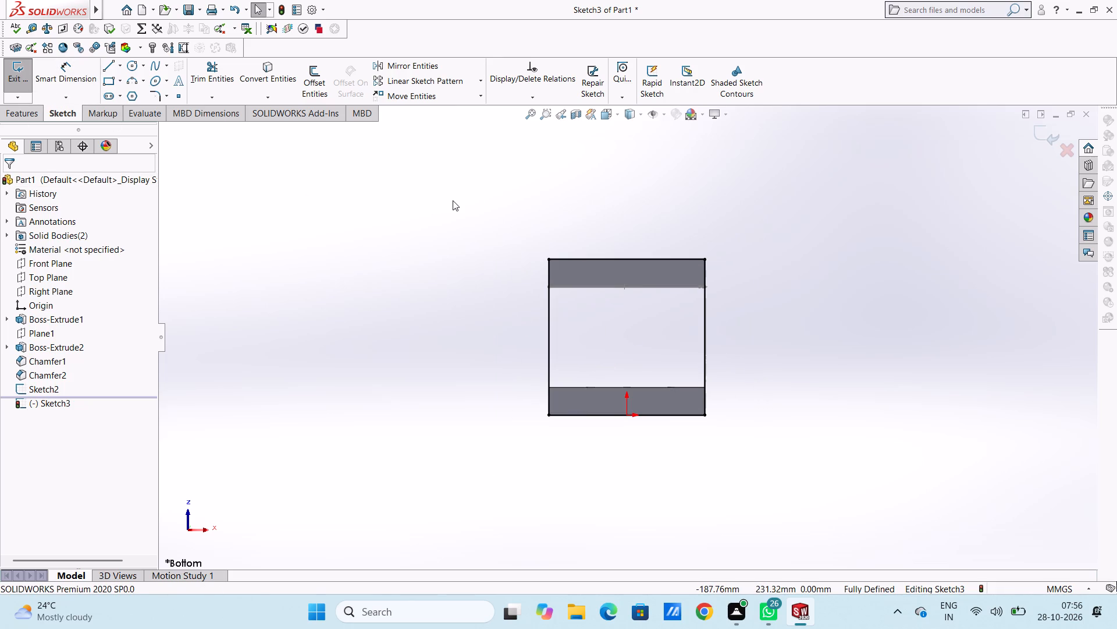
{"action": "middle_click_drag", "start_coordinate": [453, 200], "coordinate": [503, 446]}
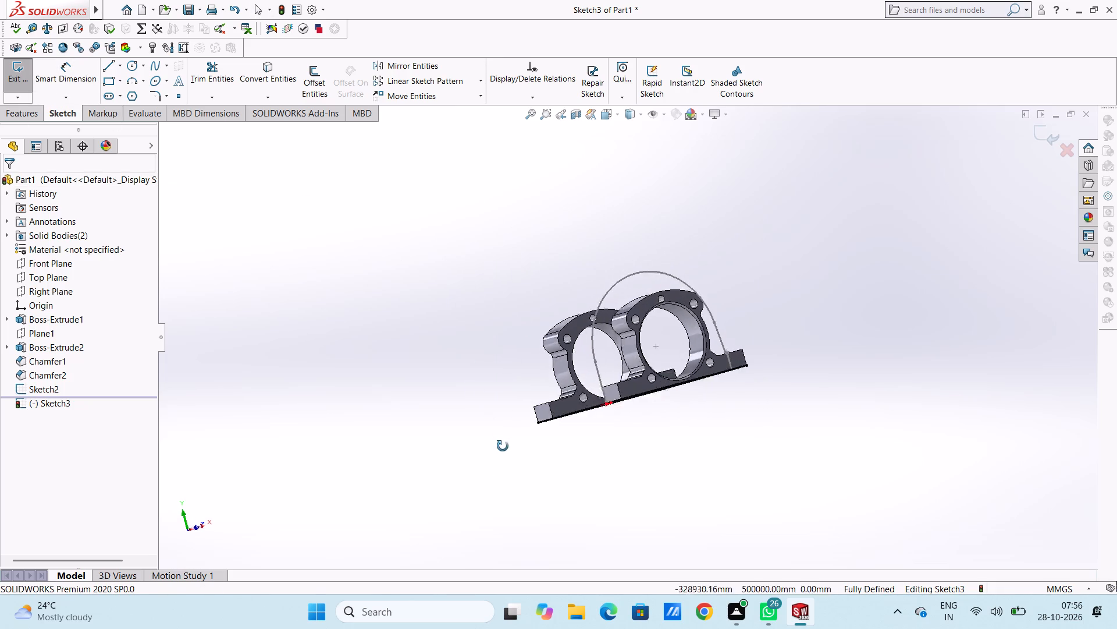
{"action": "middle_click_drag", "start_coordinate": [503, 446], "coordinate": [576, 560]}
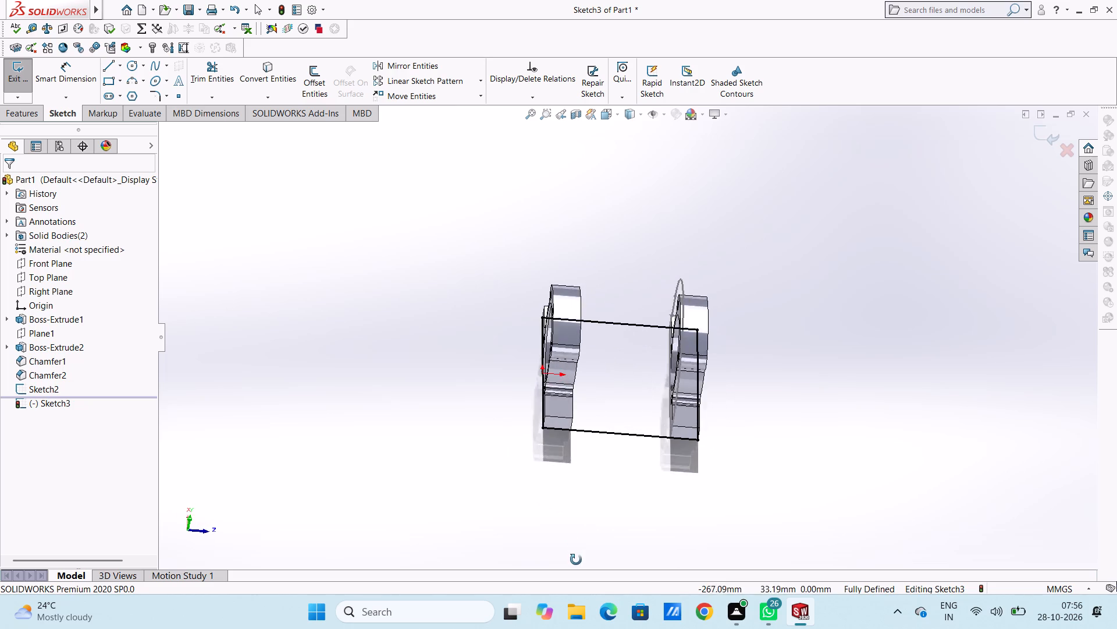
Examine the base rectangle against both bracket undersides from several angles and squarely from below.
{"action": "middle_click_drag", "start_coordinate": [576, 560], "coordinate": [577, 574]}
{"action": "middle_click_drag", "start_coordinate": [652, 286], "coordinate": [636, 394]}
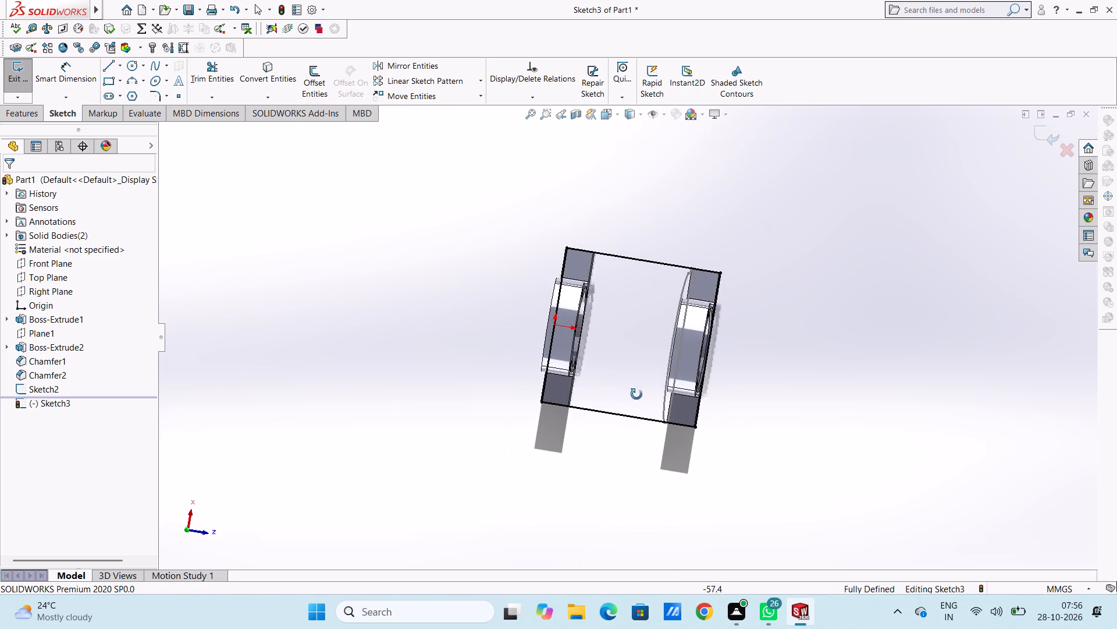
{"action": "middle_click_drag", "start_coordinate": [636, 394], "coordinate": [646, 402]}
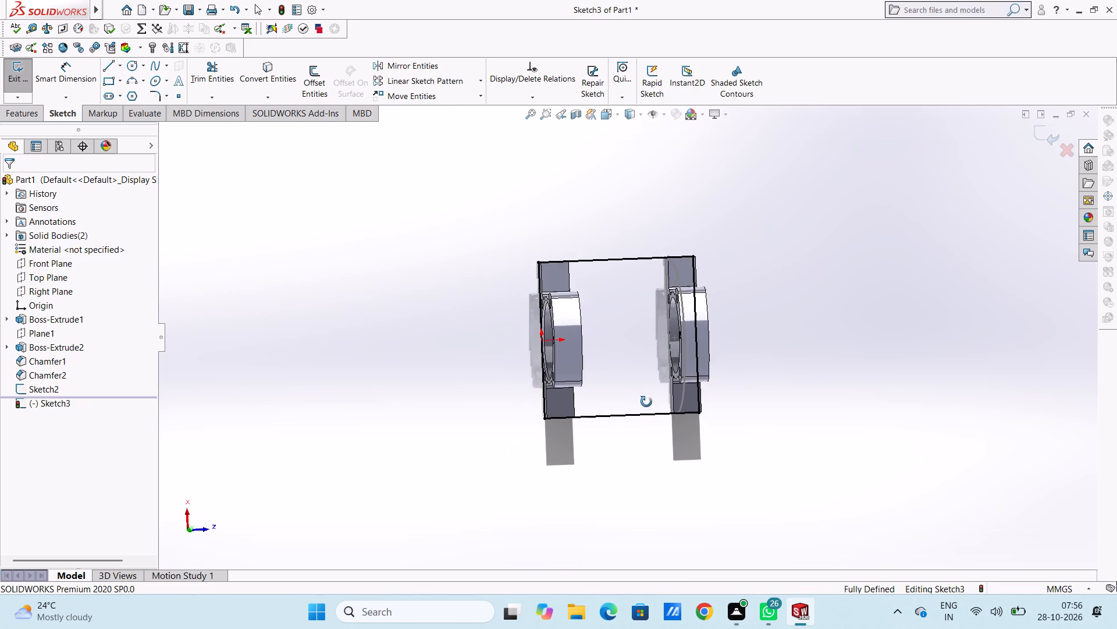
{"action": "middle_click_drag", "start_coordinate": [646, 402], "coordinate": [650, 392]}
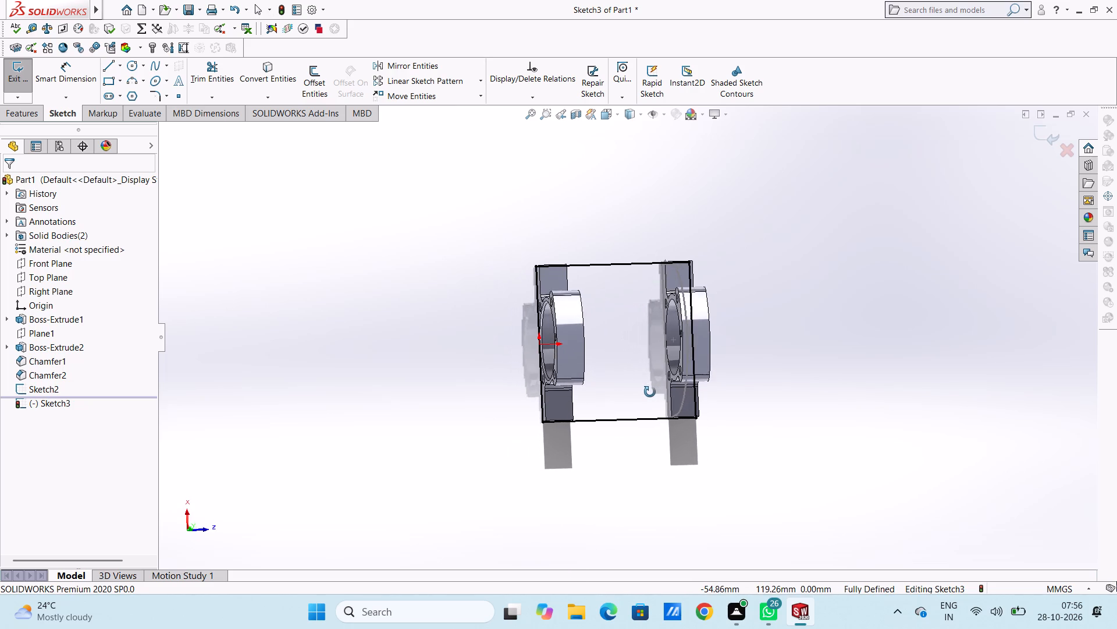
{"action": "middle_click_drag", "start_coordinate": [650, 392], "coordinate": [639, 394]}
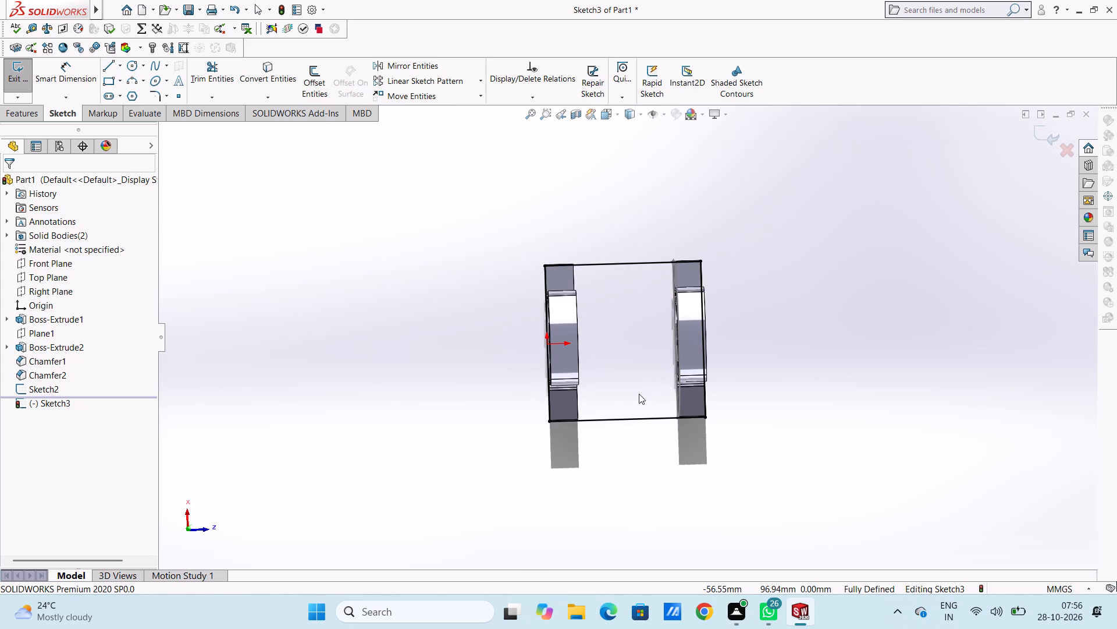
{"action": "key", "text": "ctrl+6"}
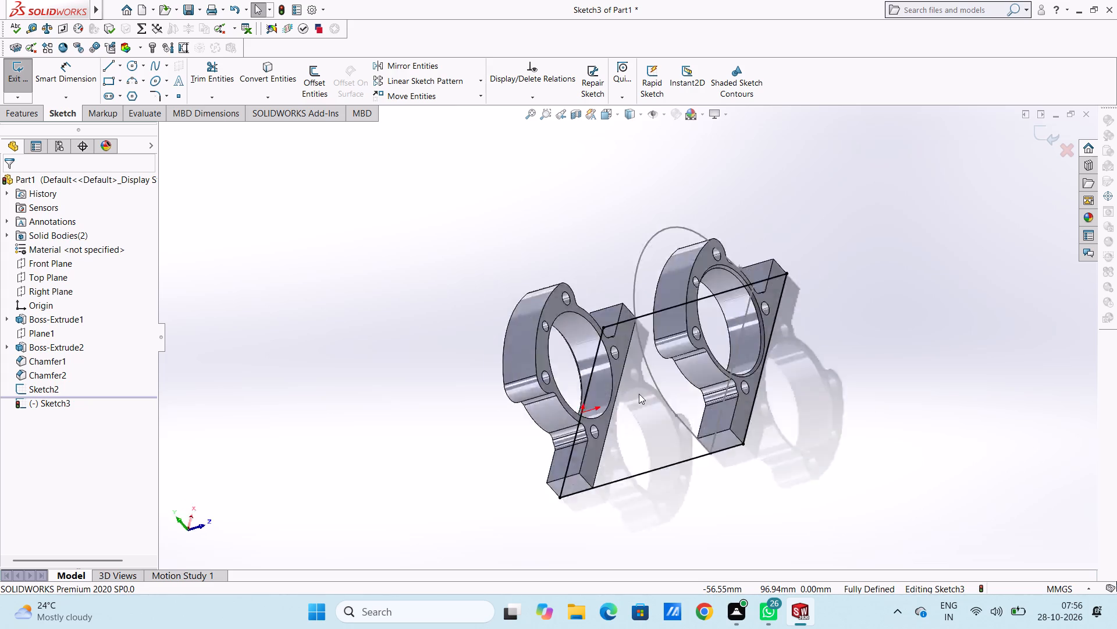
{"action": "scroll", "coordinate": [639, 394], "scroll_direction": "up", "scroll_amount": 3}
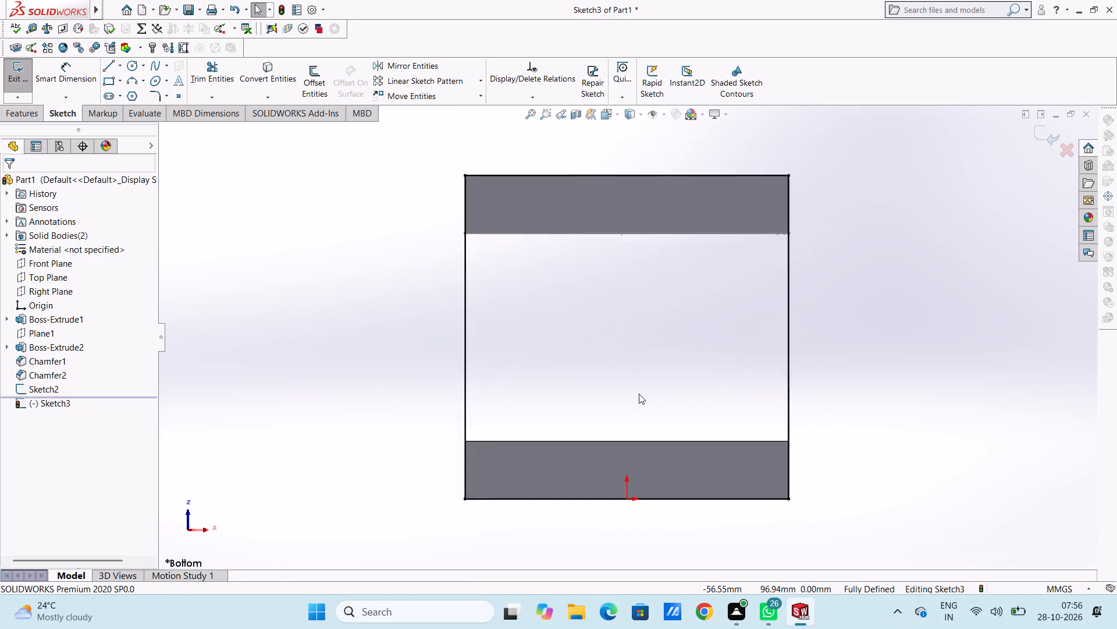
{"action": "scroll", "coordinate": [639, 394], "scroll_direction": "up", "scroll_amount": 4}
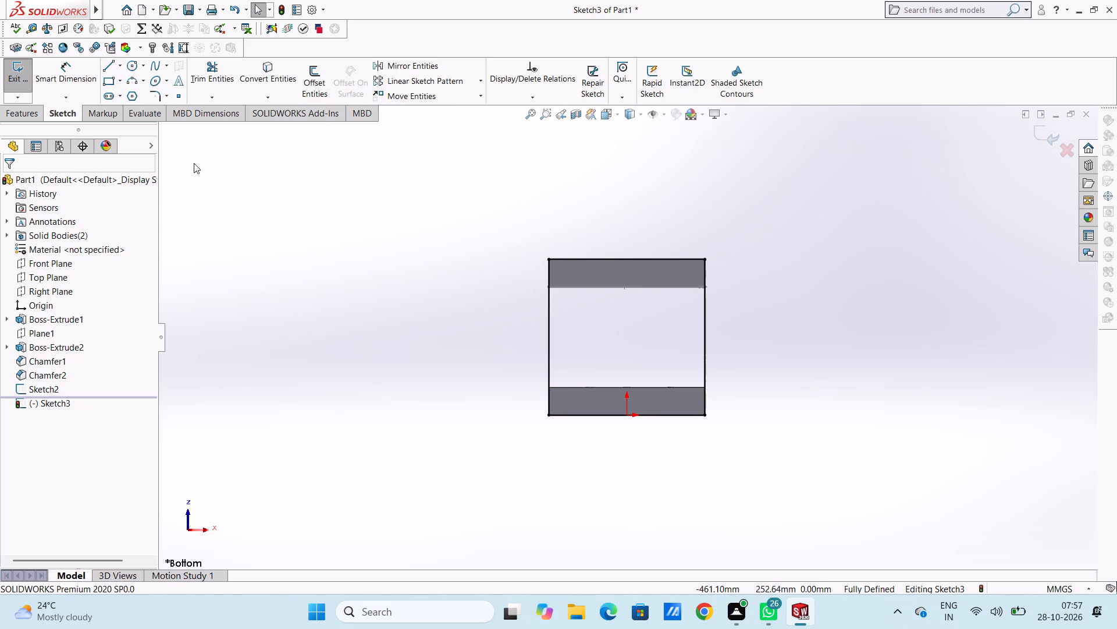
Sketch a center rectangle inside the base rectangle, centred on it, 142 mm wide along X and 140 mm along Z.
{"action": "left_click", "coordinate": [131, 64]}
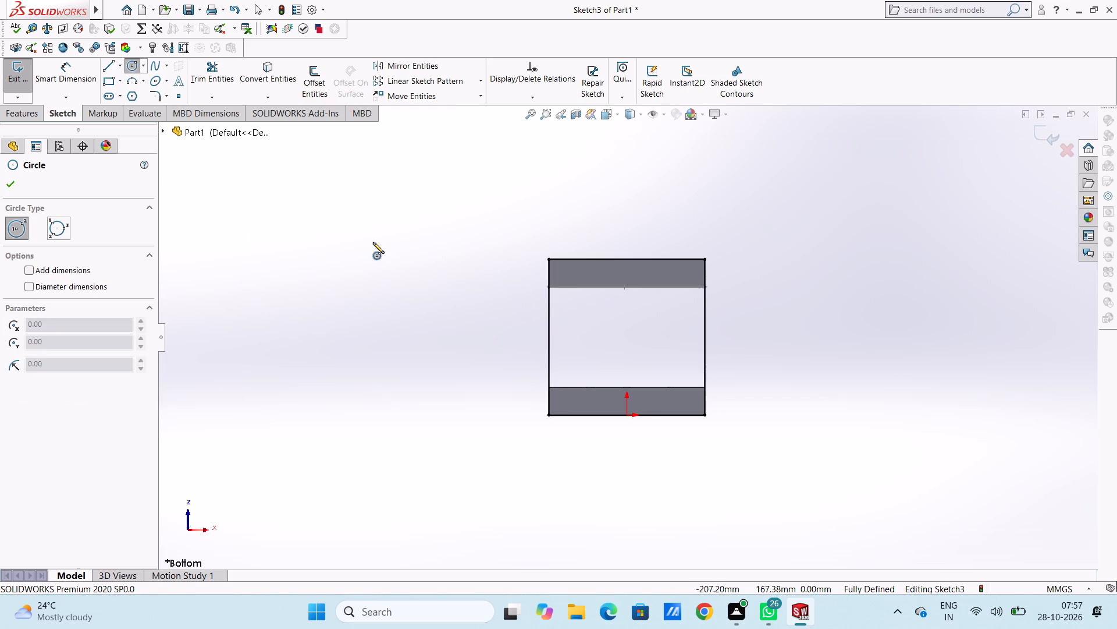
{"action": "left_click", "coordinate": [13, 183]}
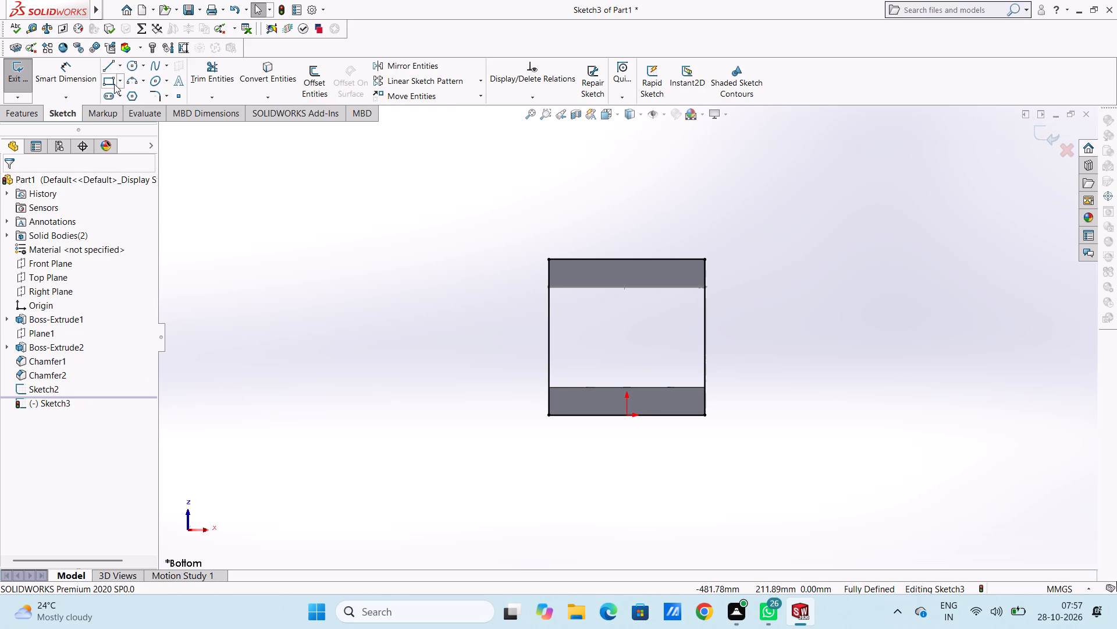
{"action": "left_click", "coordinate": [117, 80]}
{"action": "left_click", "coordinate": [121, 109]}
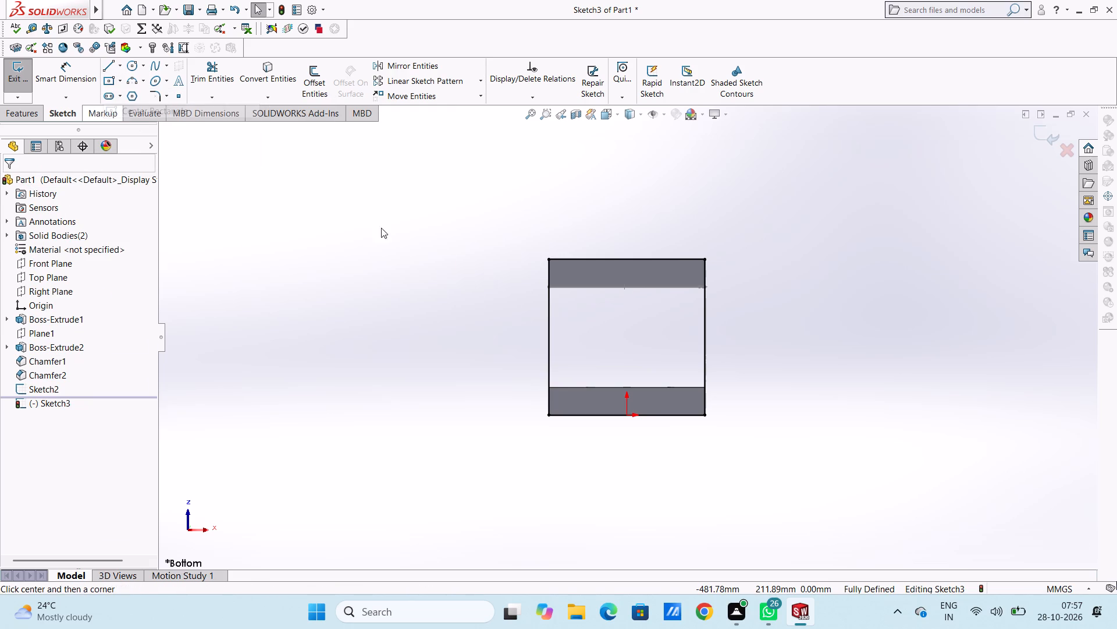
{"action": "left_click", "coordinate": [627, 337]}
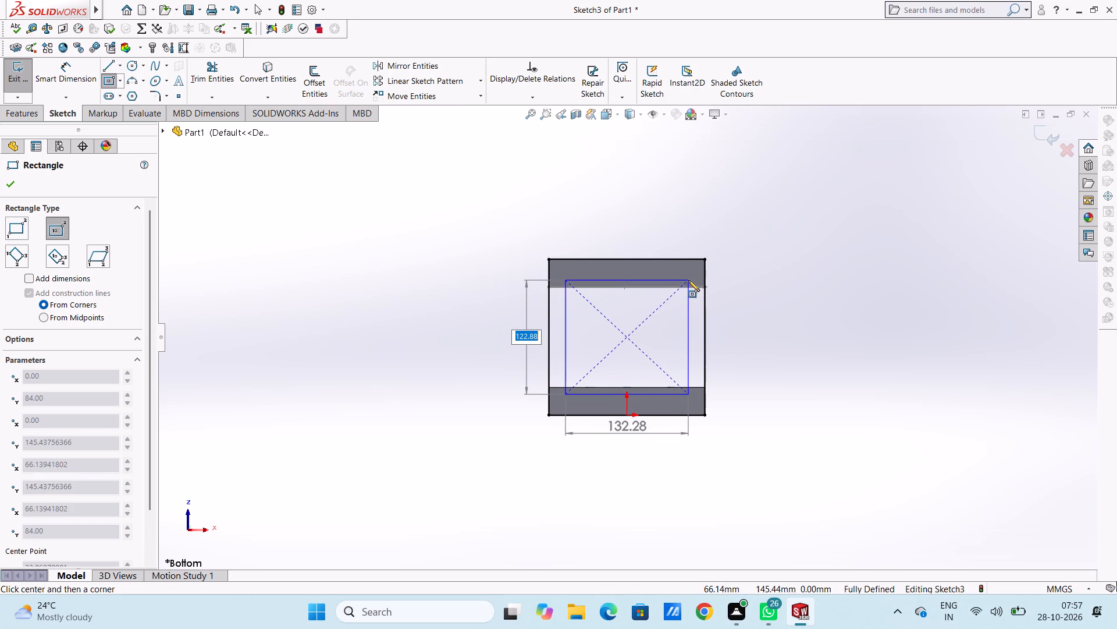
{"action": "type", "text": "140"}
{"action": "key", "text": "Return"}
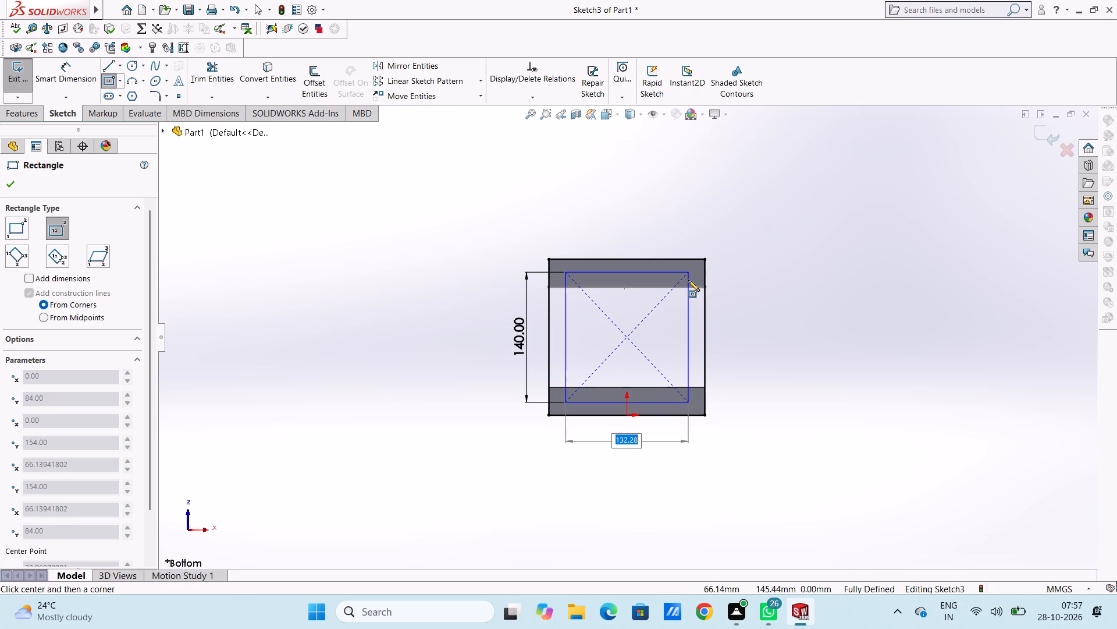
{"action": "type", "text": "14"}
{"action": "key", "text": "2"}
{"action": "key", "text": "Return"}
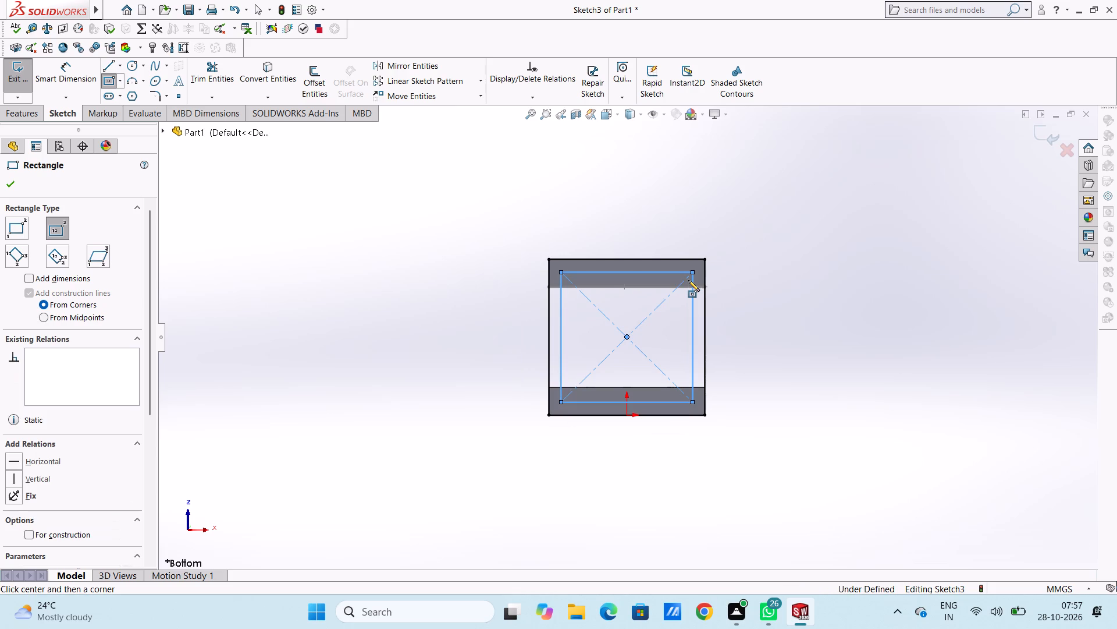
{"action": "left_click", "coordinate": [13, 187]}
Dimension the inner rectangle's side lengths along Z and X, placing both dimensions outside the base outline.
{"action": "left_click", "coordinate": [72, 56]}
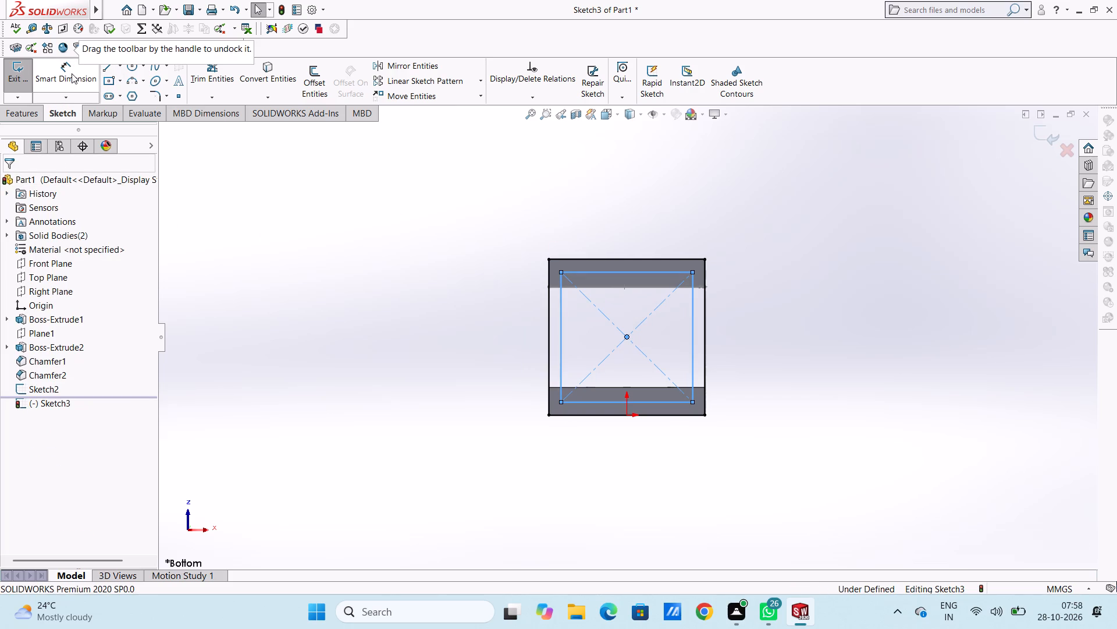
{"action": "left_click", "coordinate": [72, 74]}
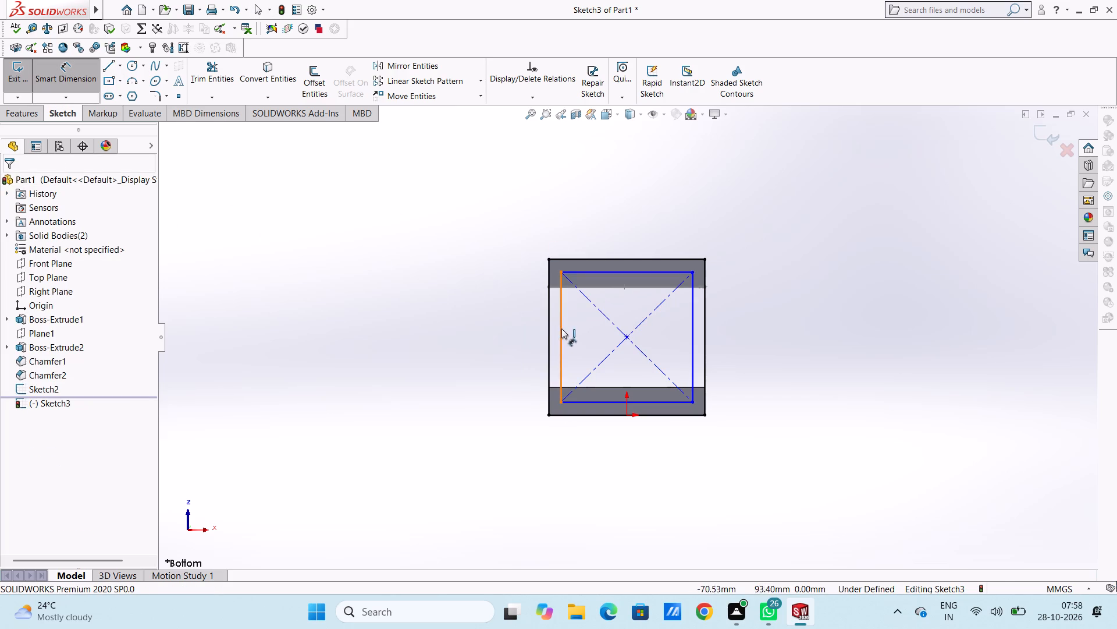
{"action": "left_click", "coordinate": [561, 328]}
{"action": "left_click", "coordinate": [293, 308]}
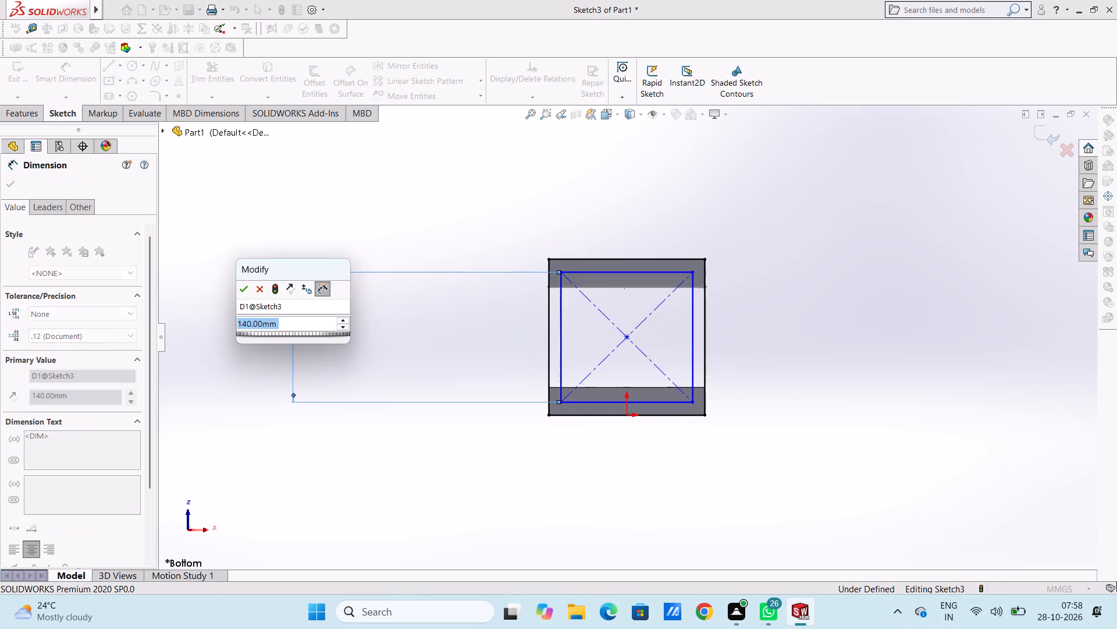
{"action": "left_click", "coordinate": [243, 289]}
{"action": "left_click", "coordinate": [250, 264]}
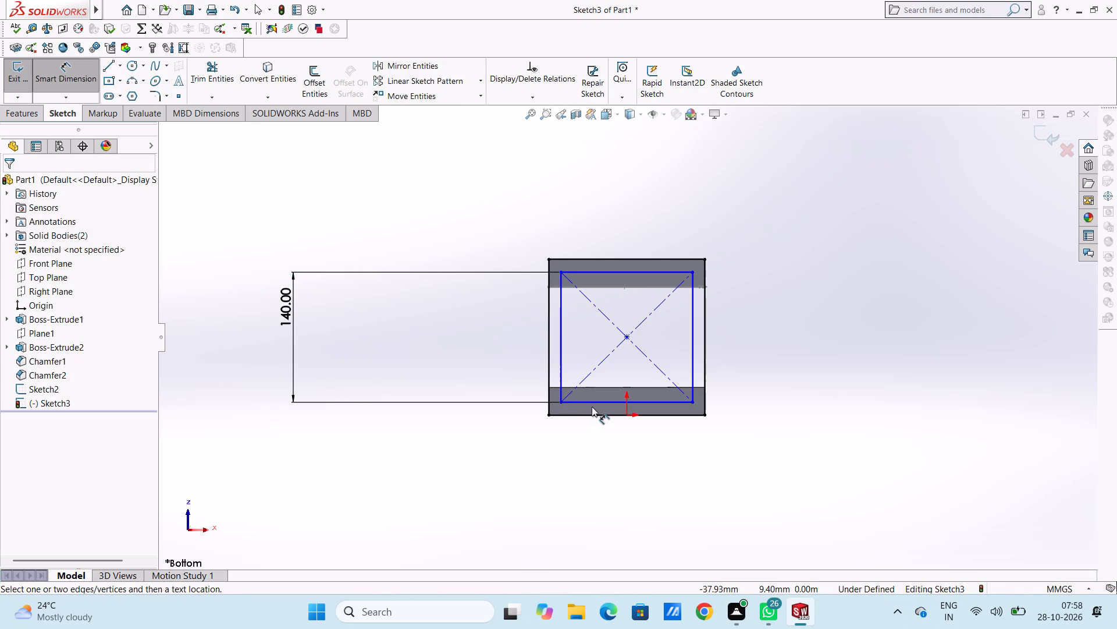
{"action": "left_click", "coordinate": [595, 404]}
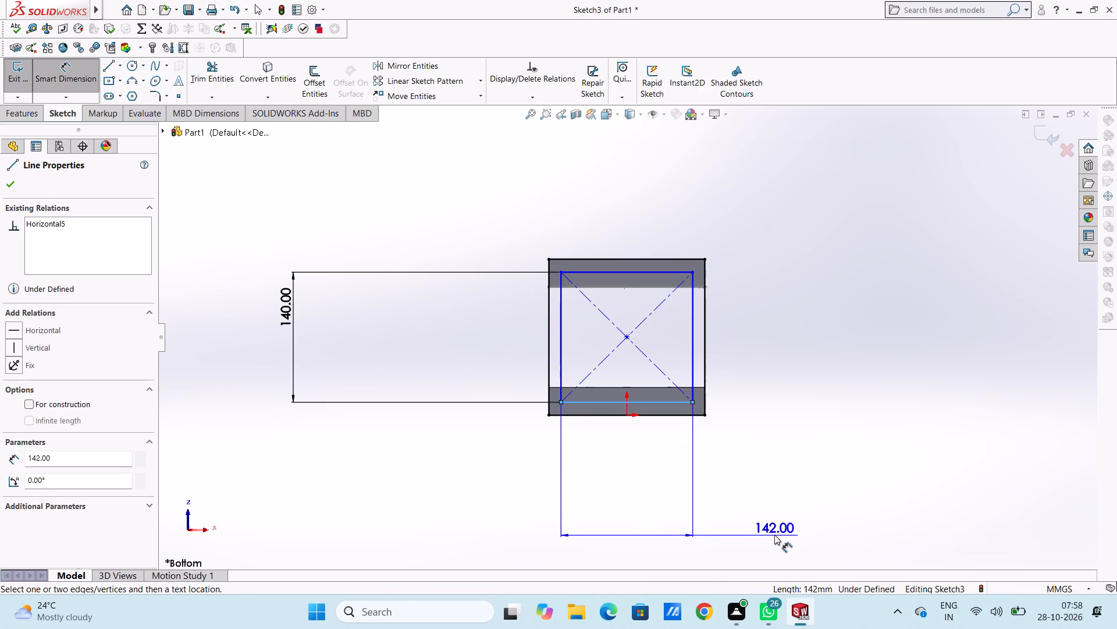
{"action": "left_click", "coordinate": [774, 534]}
{"action": "left_click", "coordinate": [725, 515]}
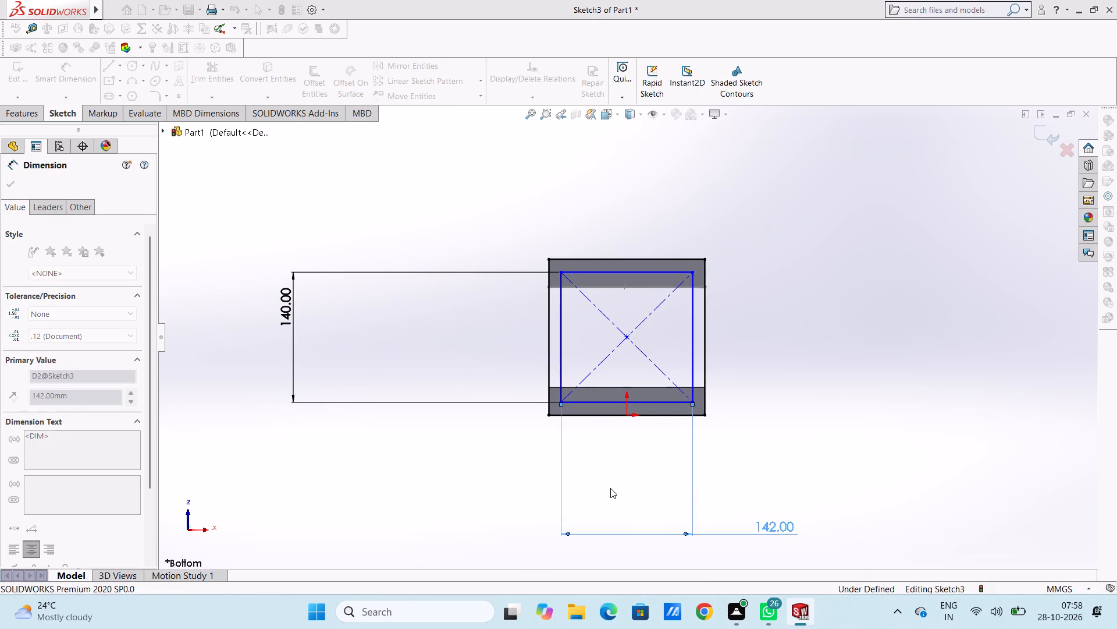
{"action": "left_click", "coordinate": [606, 487]}
Dimension the distance along Z from the origin to the inner rectangle's centre point.
{"action": "scroll", "coordinate": [650, 383], "scroll_direction": "down", "scroll_amount": 3}
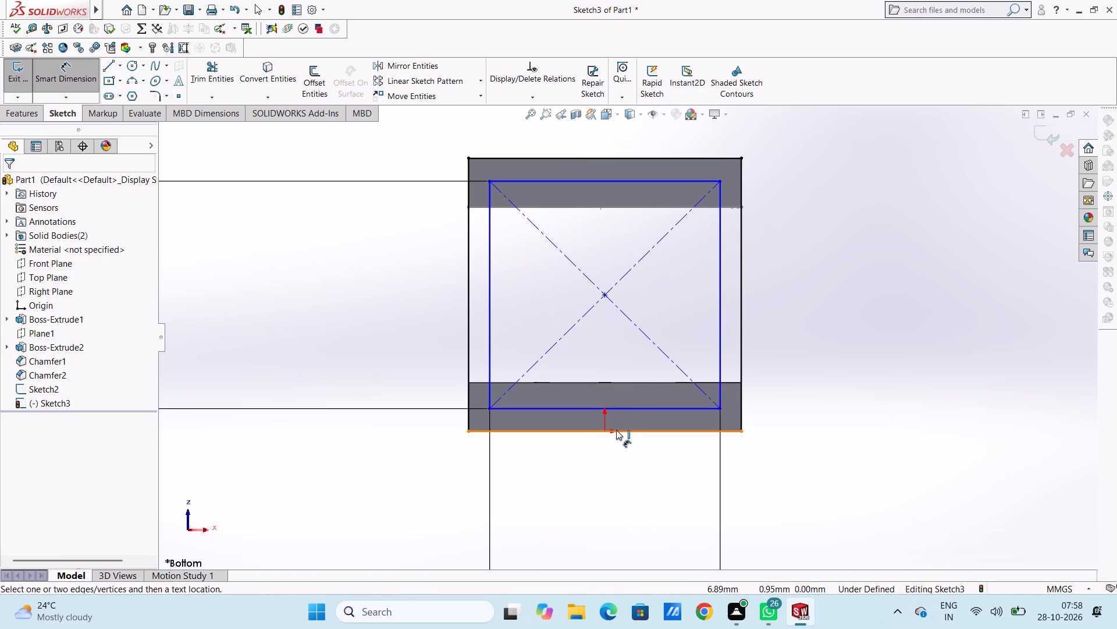
{"action": "left_click", "coordinate": [605, 432]}
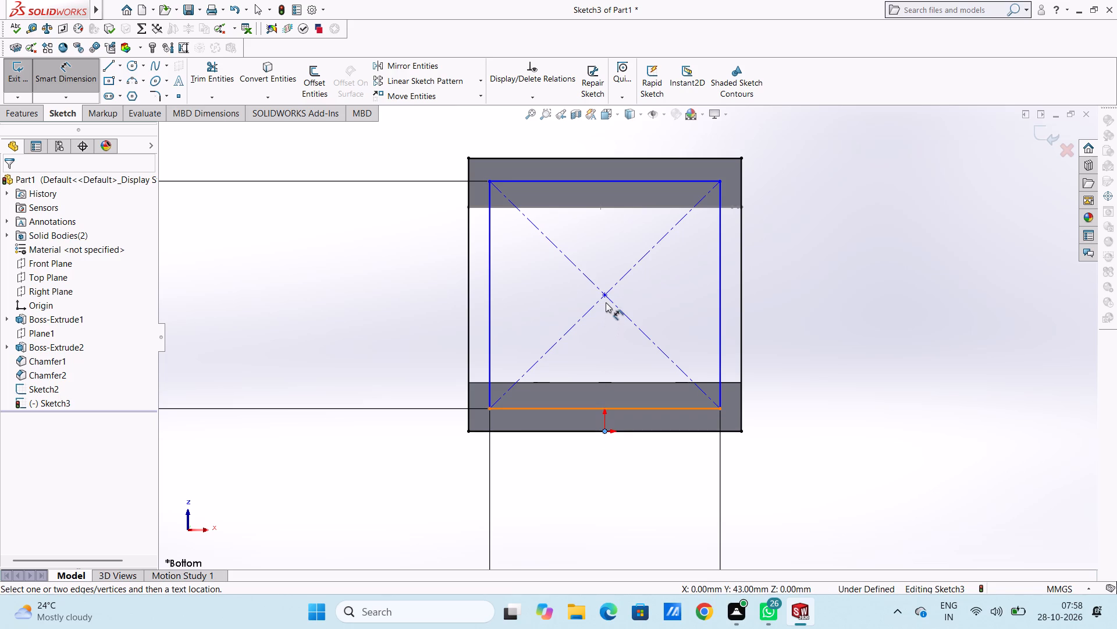
{"action": "left_click", "coordinate": [606, 295]}
{"action": "left_click", "coordinate": [1036, 316]}
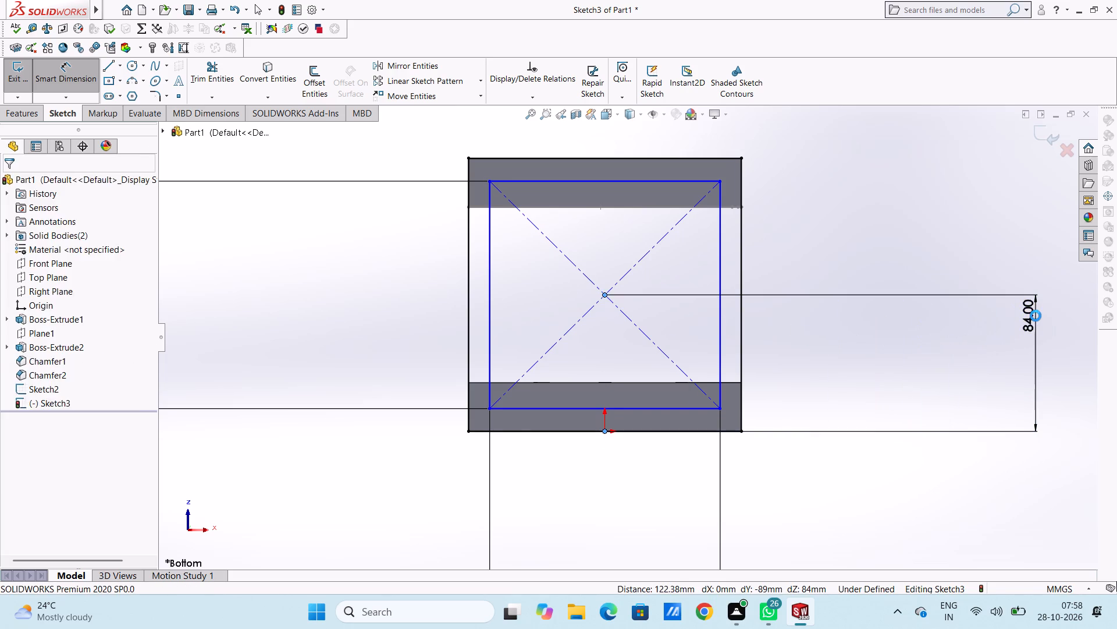
{"action": "left_click", "coordinate": [985, 298]}
{"action": "left_click", "coordinate": [869, 344]}
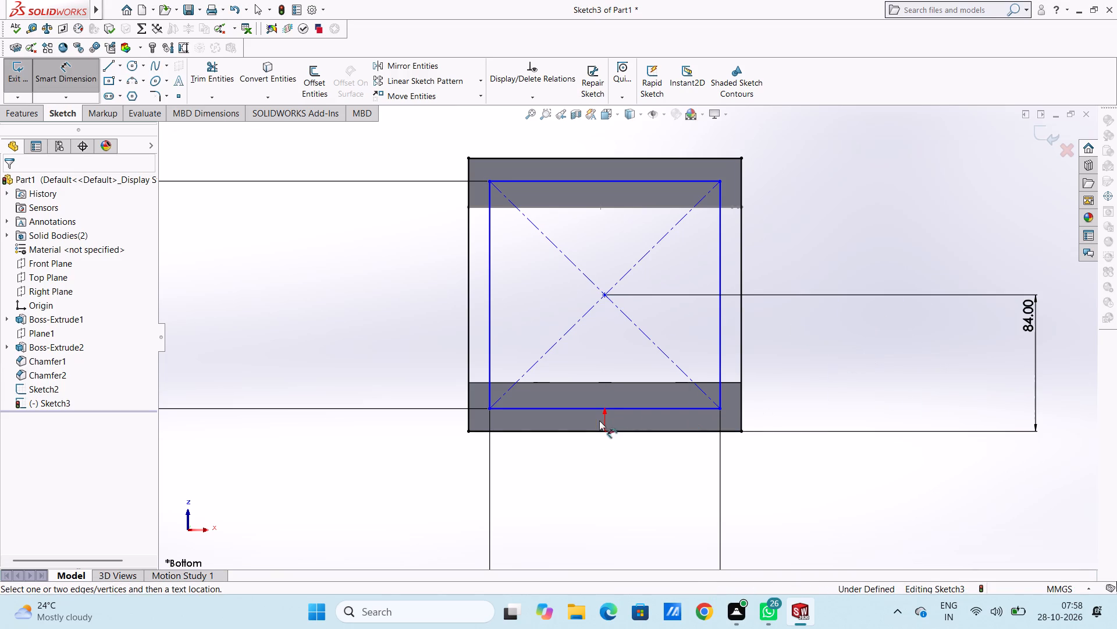
Sketch a circle centred on the inner rectangle's upper-left corner, on the underside of the Boss-Extrude2 bracket's base.
{"action": "scroll", "coordinate": [556, 315], "scroll_direction": "up", "scroll_amount": 4}
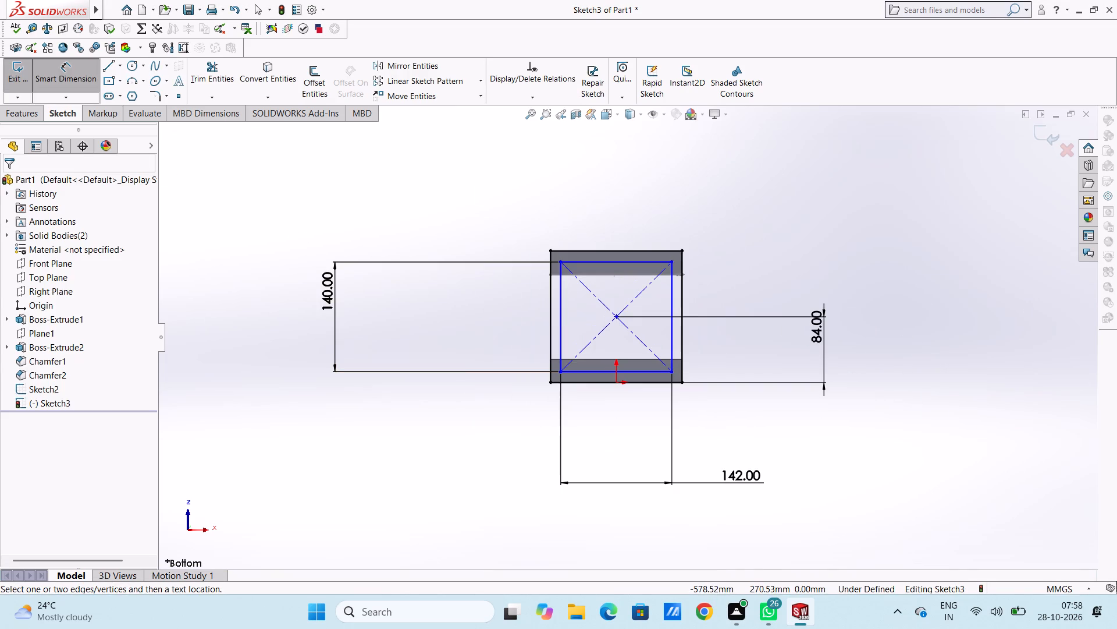
{"action": "left_click", "coordinate": [133, 66]}
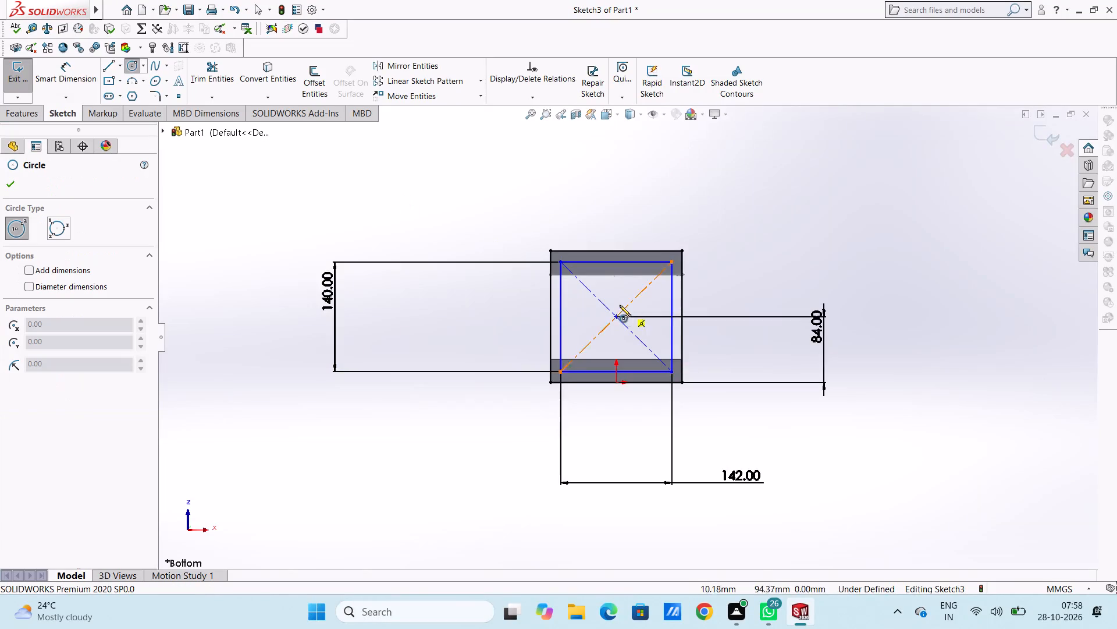
{"action": "scroll", "coordinate": [620, 305], "scroll_direction": "down", "scroll_amount": 4}
{"action": "scroll", "coordinate": [497, 230], "scroll_direction": "down", "scroll_amount": 2}
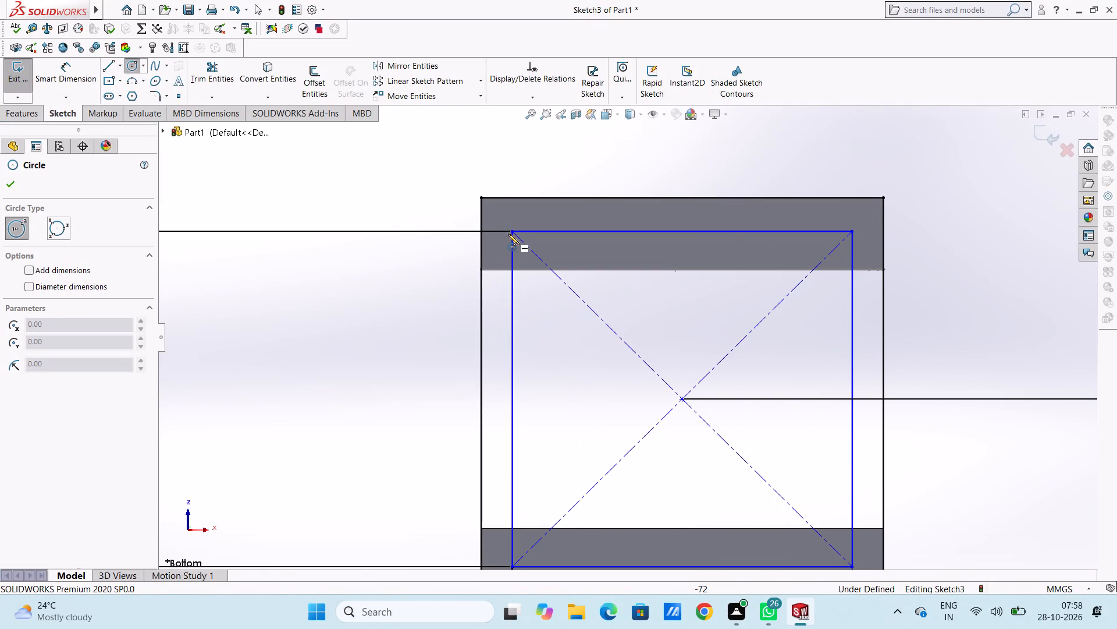
{"action": "left_click", "coordinate": [511, 232]}
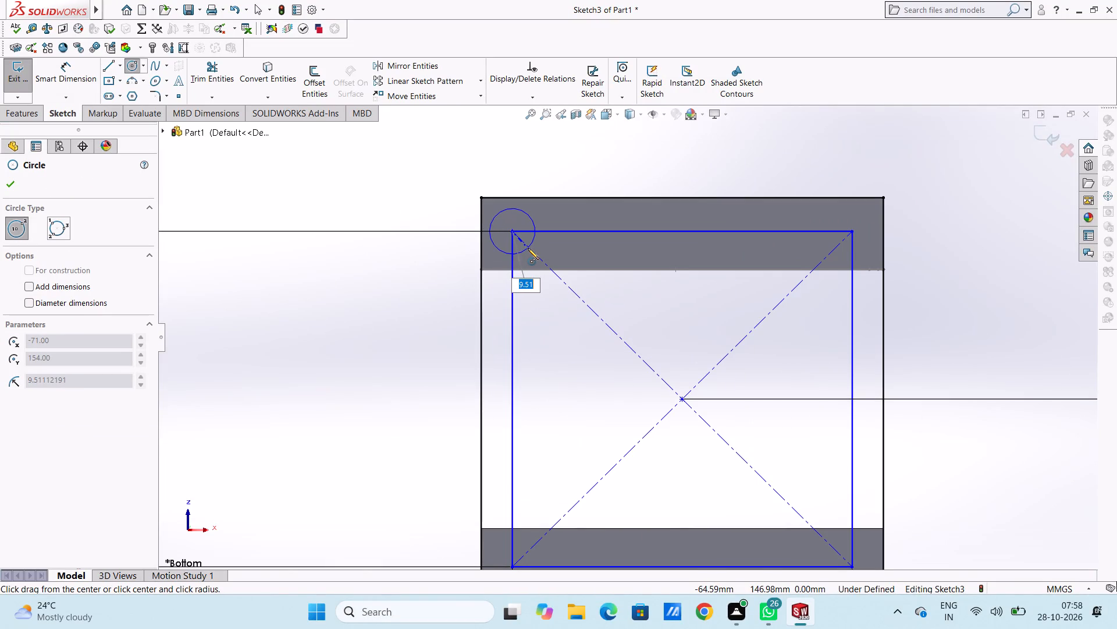
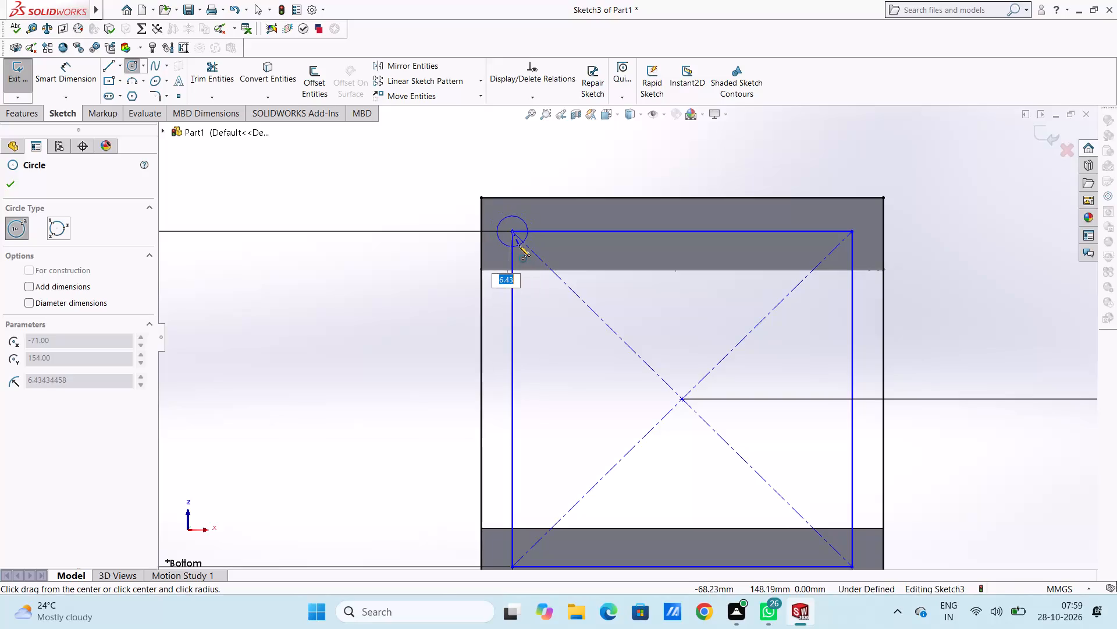
Sketch circles centred on the inner rectangle's other corners, about 14 mm diameter at upper right, 19 mm at lower right and 23 mm at lower left.
{"action": "left_click", "coordinate": [6, 186]}
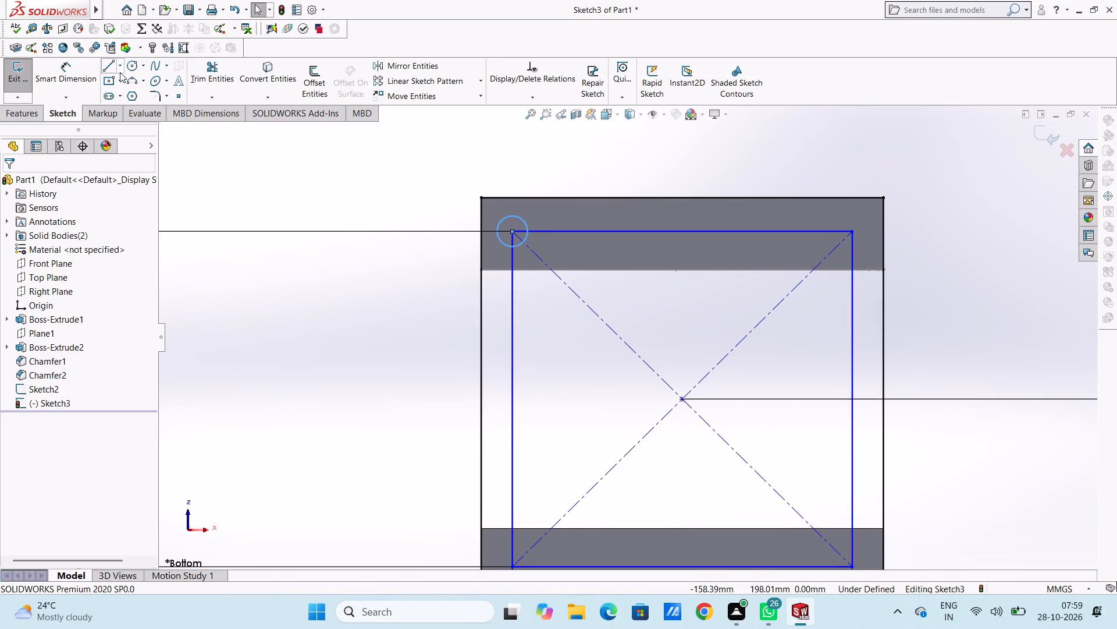
{"action": "left_click", "coordinate": [133, 70]}
{"action": "scroll", "coordinate": [604, 259], "scroll_direction": "up", "scroll_amount": 6}
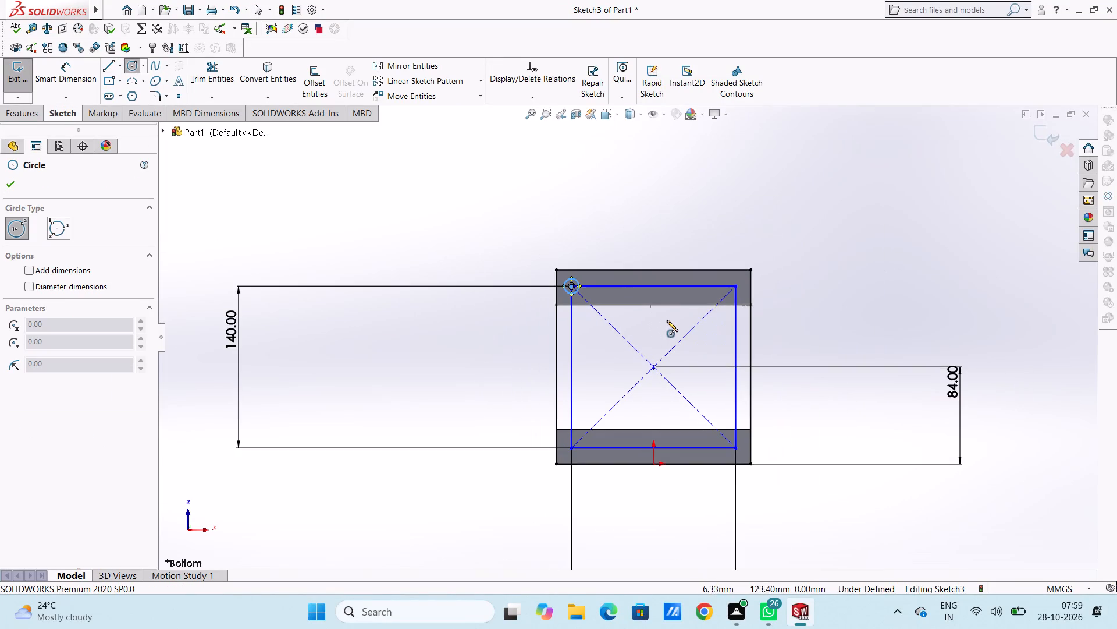
{"action": "left_click", "coordinate": [735, 285]}
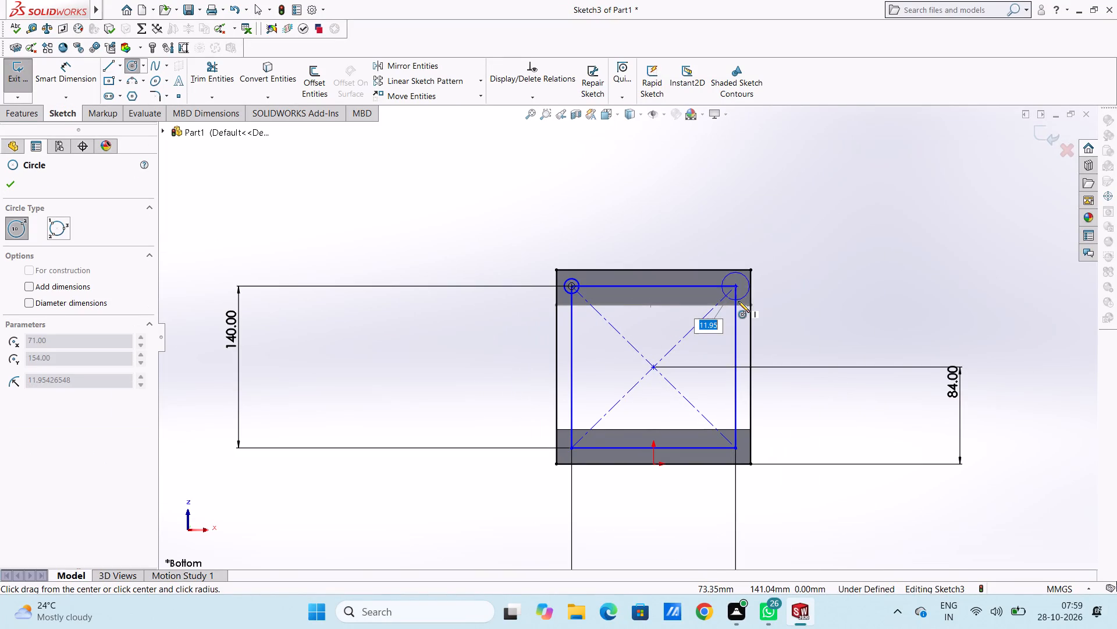
{"action": "left_click", "coordinate": [739, 294]}
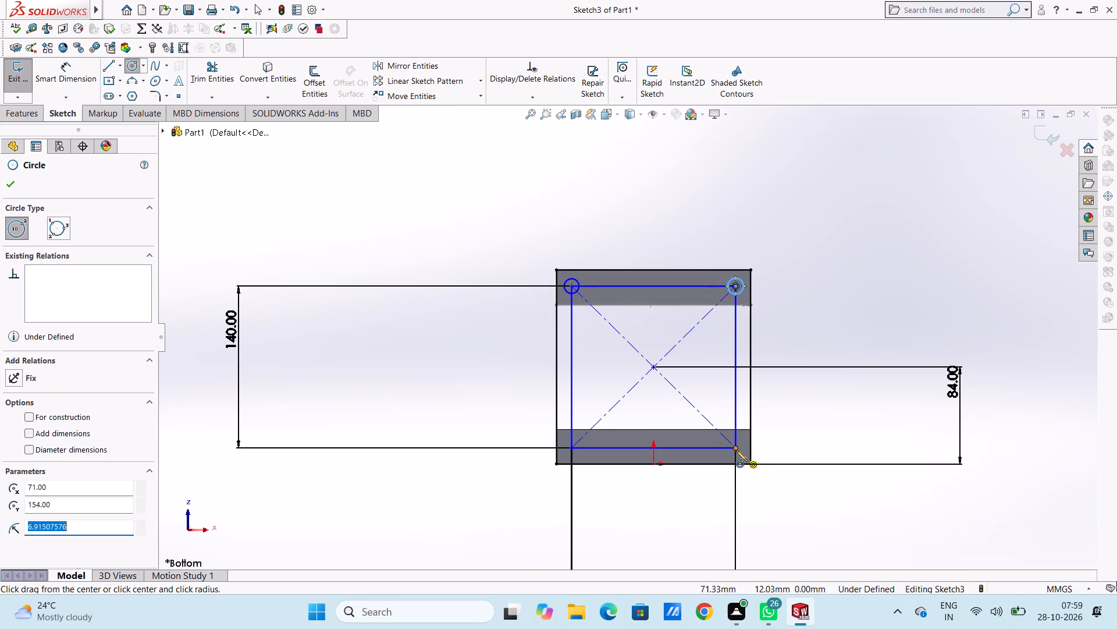
{"action": "left_click", "coordinate": [736, 450]}
{"action": "left_click", "coordinate": [745, 454]}
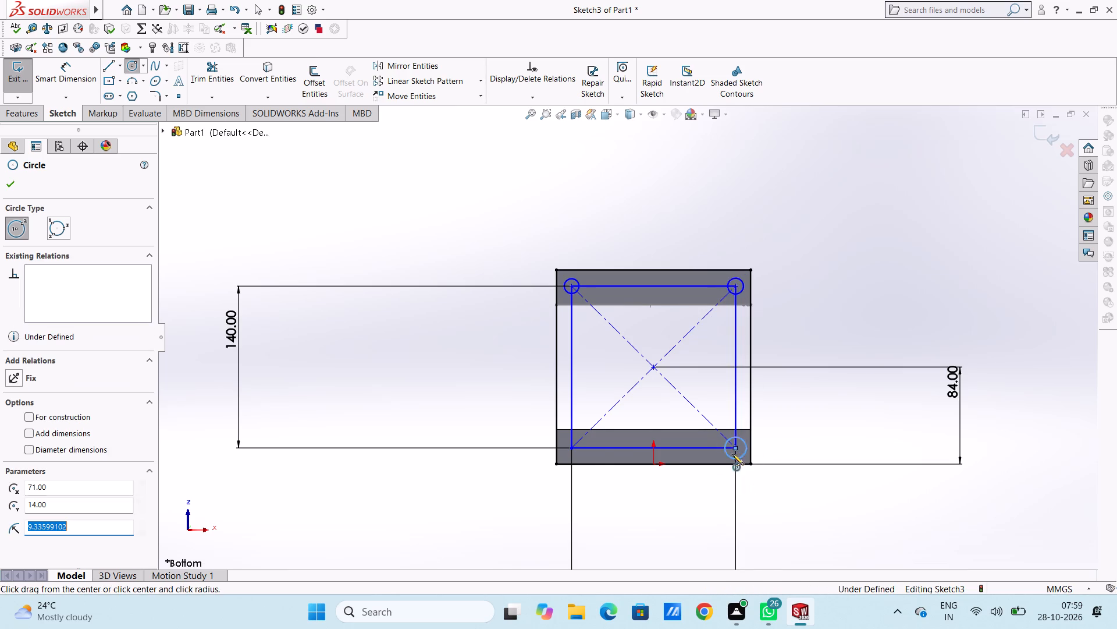
{"action": "left_click", "coordinate": [571, 449]}
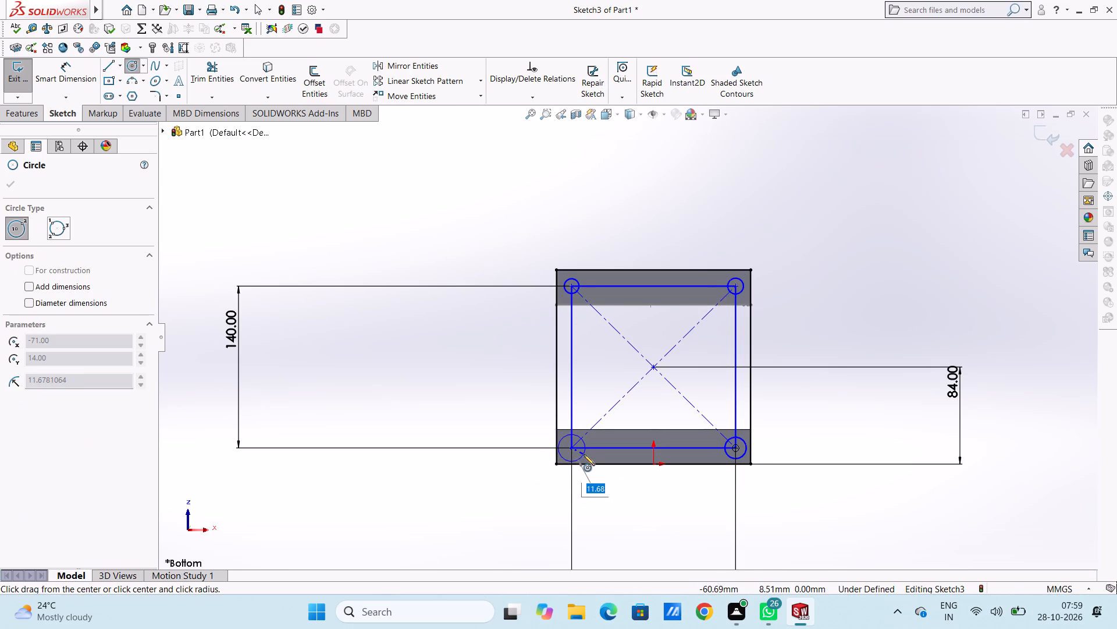
{"action": "left_click", "coordinate": [584, 454]}
{"action": "left_click", "coordinate": [6, 185]}
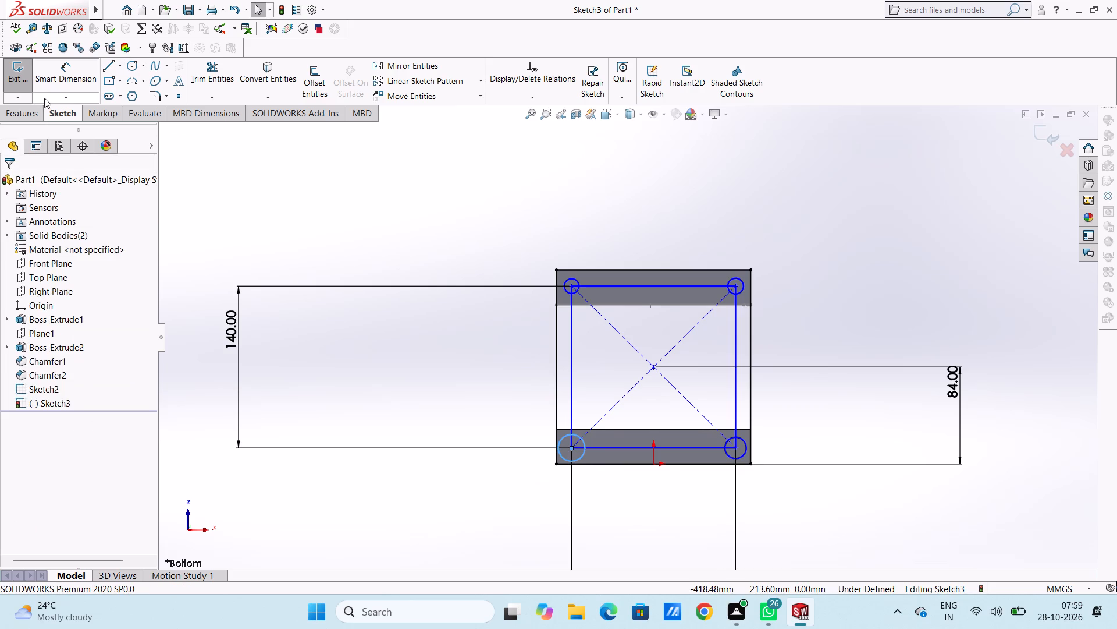
Dimension the upper-left and upper-right corner circles with a 13 mm diameter each, placing the dimensions outside the base outline.
{"action": "left_click", "coordinate": [65, 68]}
{"action": "scroll", "coordinate": [597, 363], "scroll_direction": "down", "scroll_amount": 5}
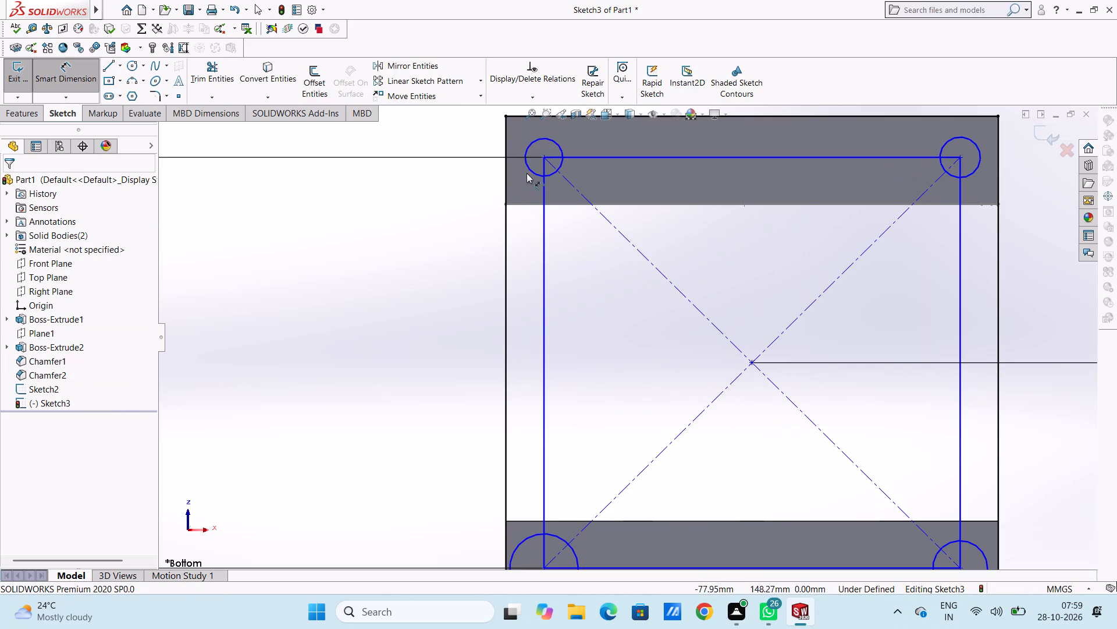
{"action": "left_click", "coordinate": [528, 172]}
{"action": "left_click", "coordinate": [314, 302]}
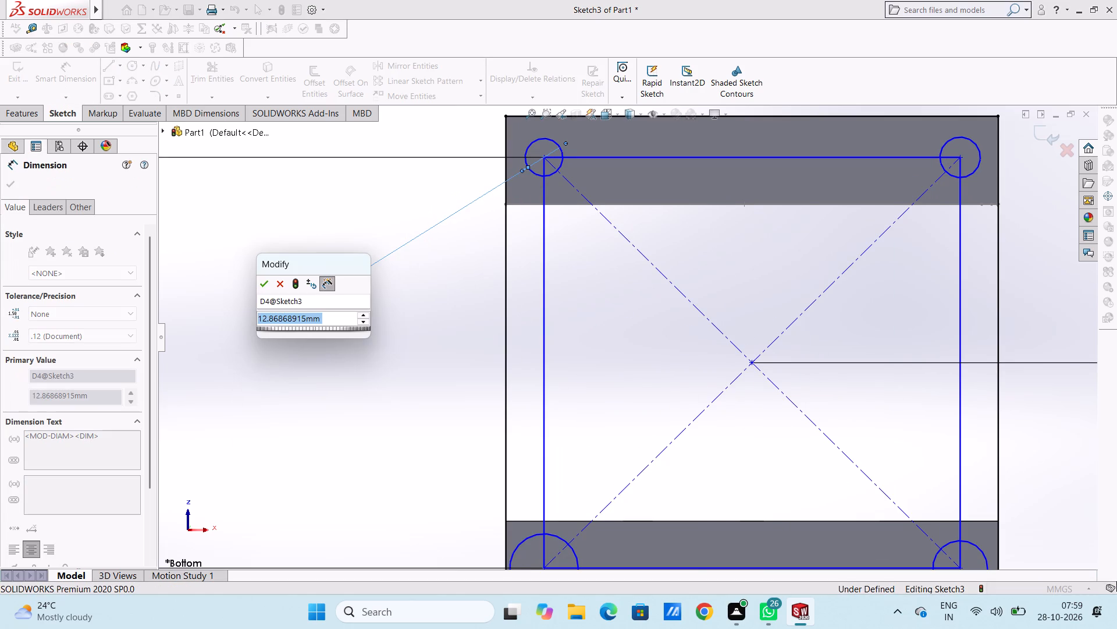
{"action": "type", "text": "13"}
{"action": "key", "text": "Return"}
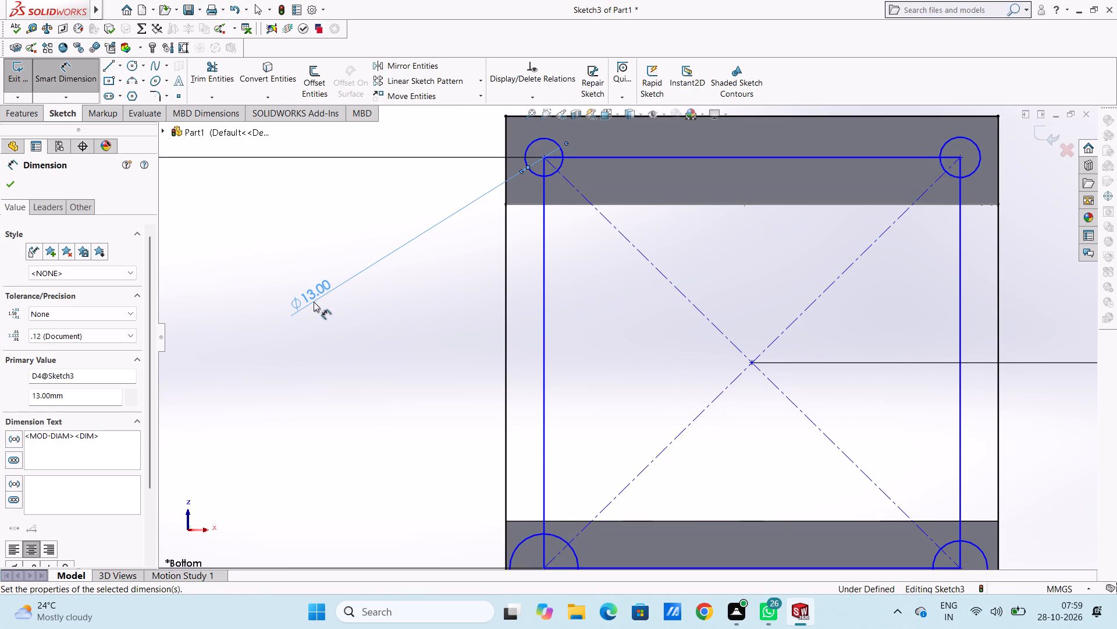
{"action": "left_click", "coordinate": [345, 228]}
{"action": "scroll", "coordinate": [667, 264], "scroll_direction": "up", "scroll_amount": 5}
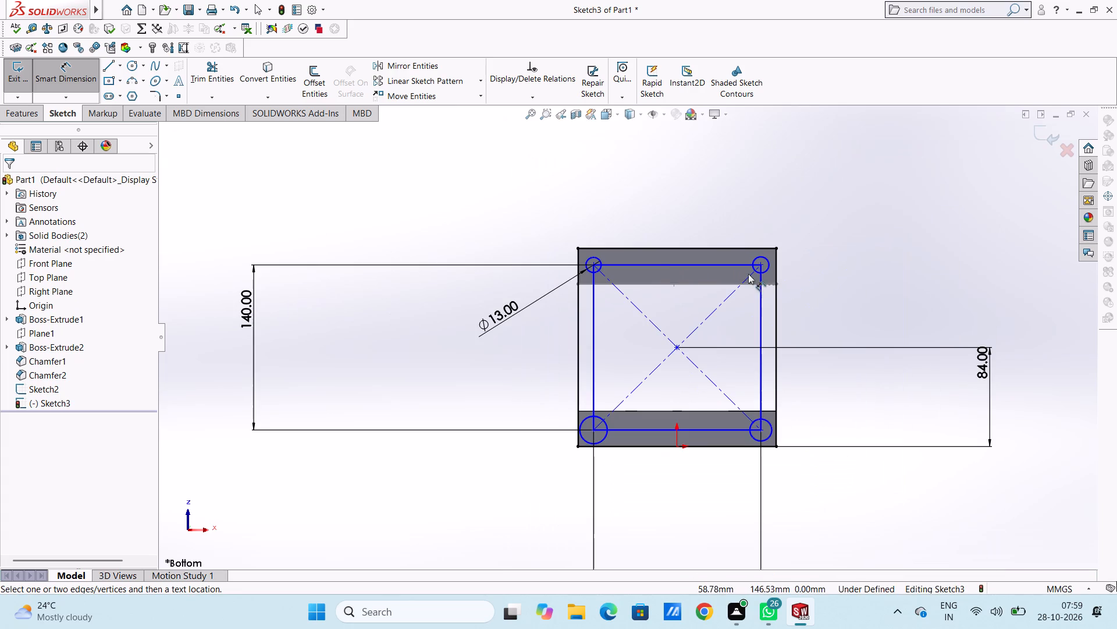
{"action": "left_click", "coordinate": [766, 271]}
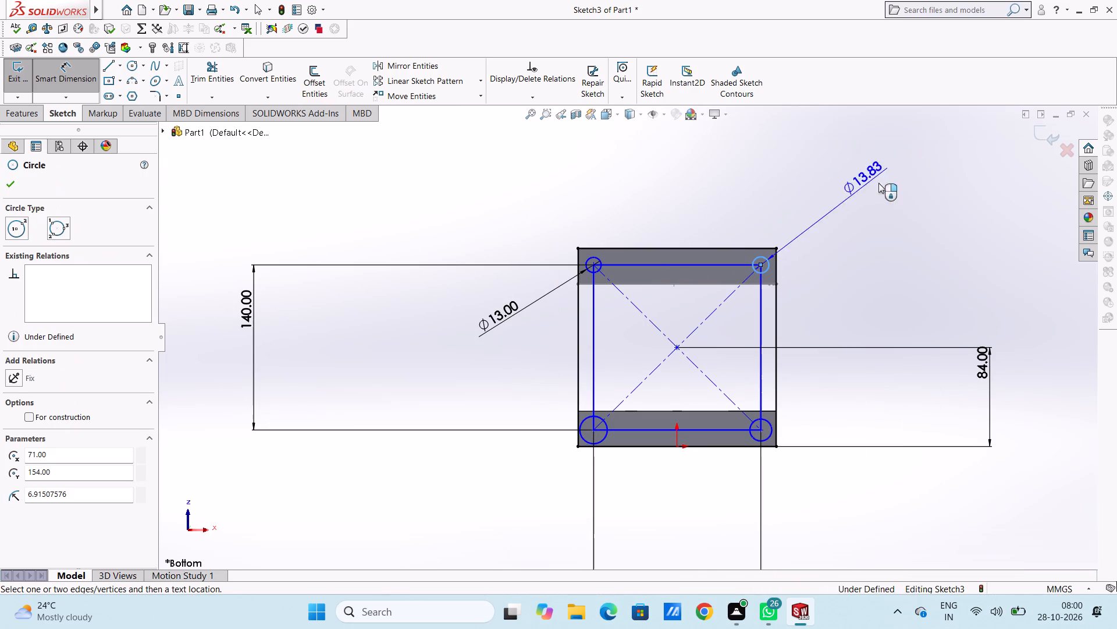
{"action": "left_click", "coordinate": [908, 182]}
{"action": "type", "text": "13"}
{"action": "key", "text": "Return"}
{"action": "left_click", "coordinate": [882, 256]}
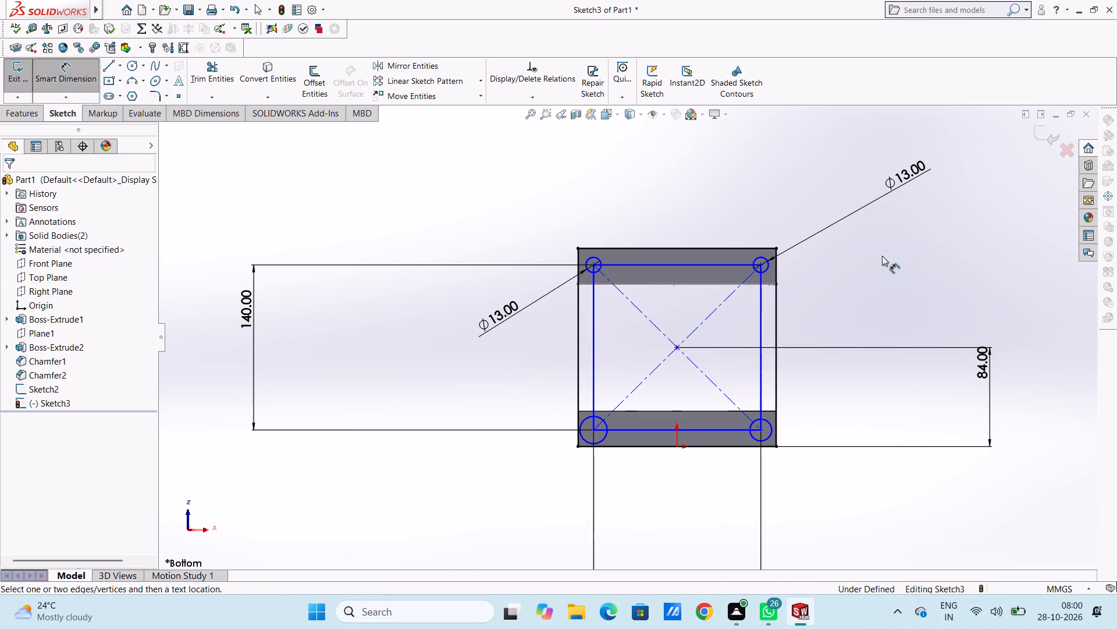
Dimension the lower-right and lower-left corner circles with a 13 mm diameter each, placing the dimensions outside the base outline.
{"action": "left_click", "coordinate": [767, 437]}
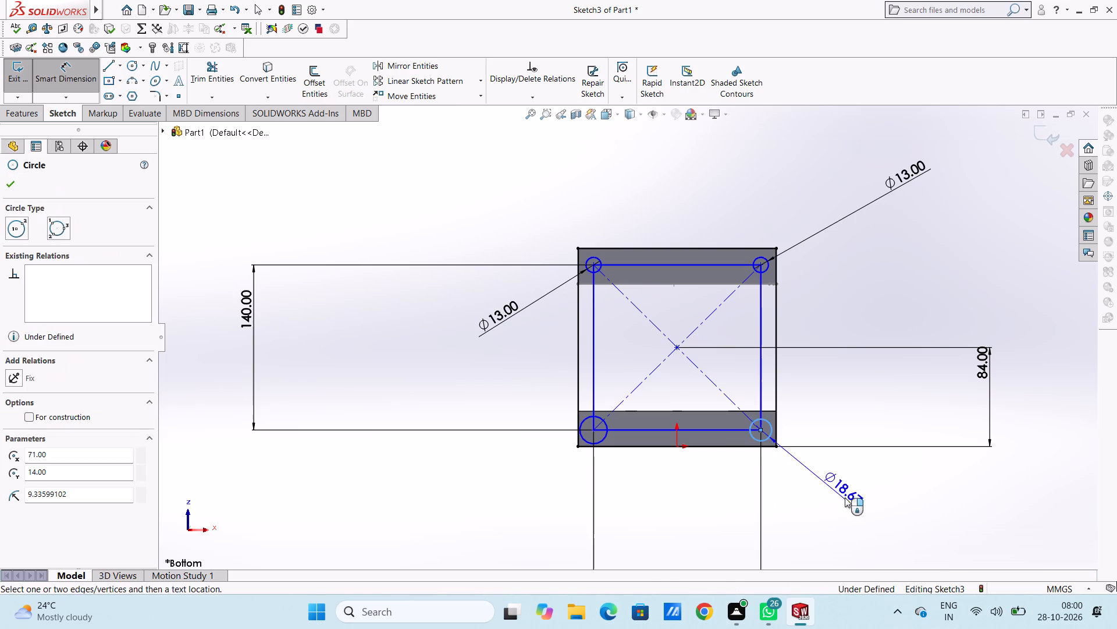
{"action": "left_click", "coordinate": [880, 514]}
{"action": "type", "text": "13"}
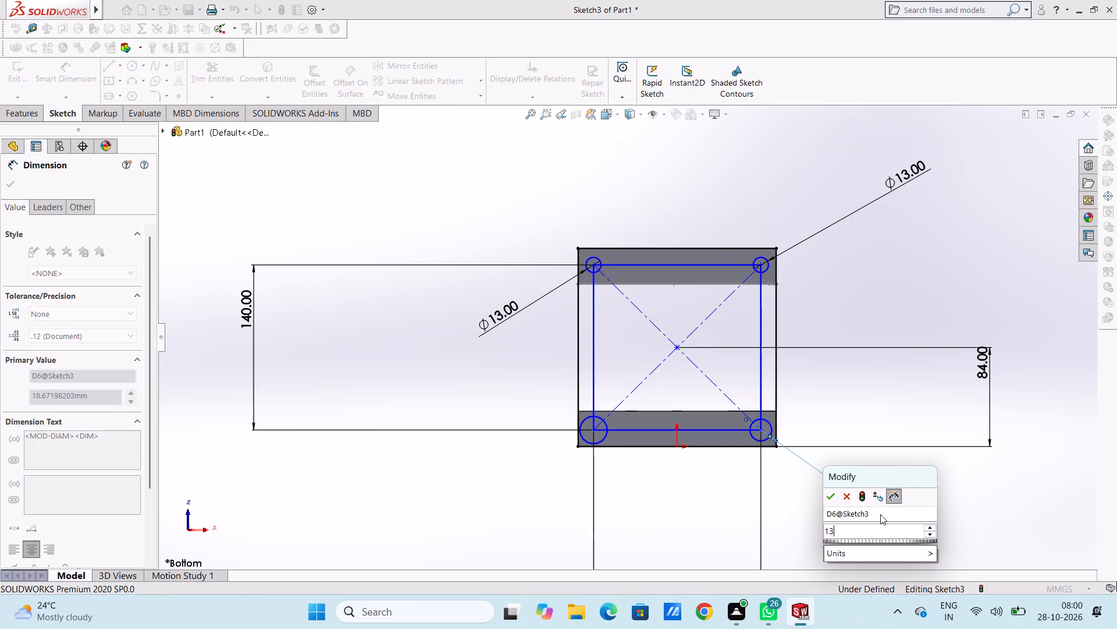
{"action": "key", "text": "Return"}
{"action": "left_click", "coordinate": [694, 506]}
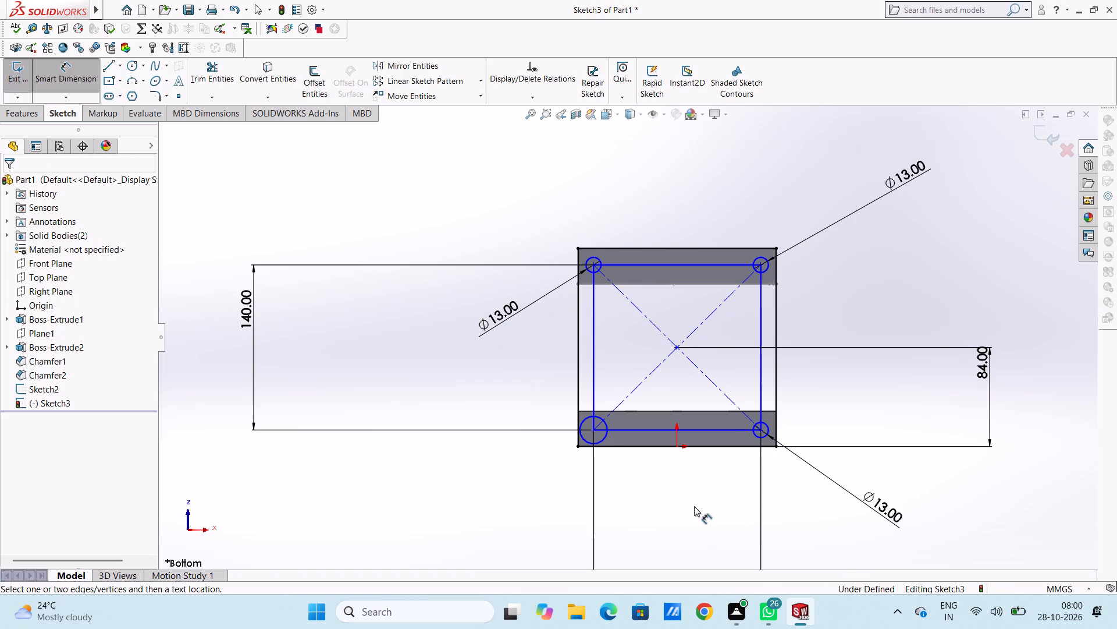
{"action": "left_click", "coordinate": [609, 436]}
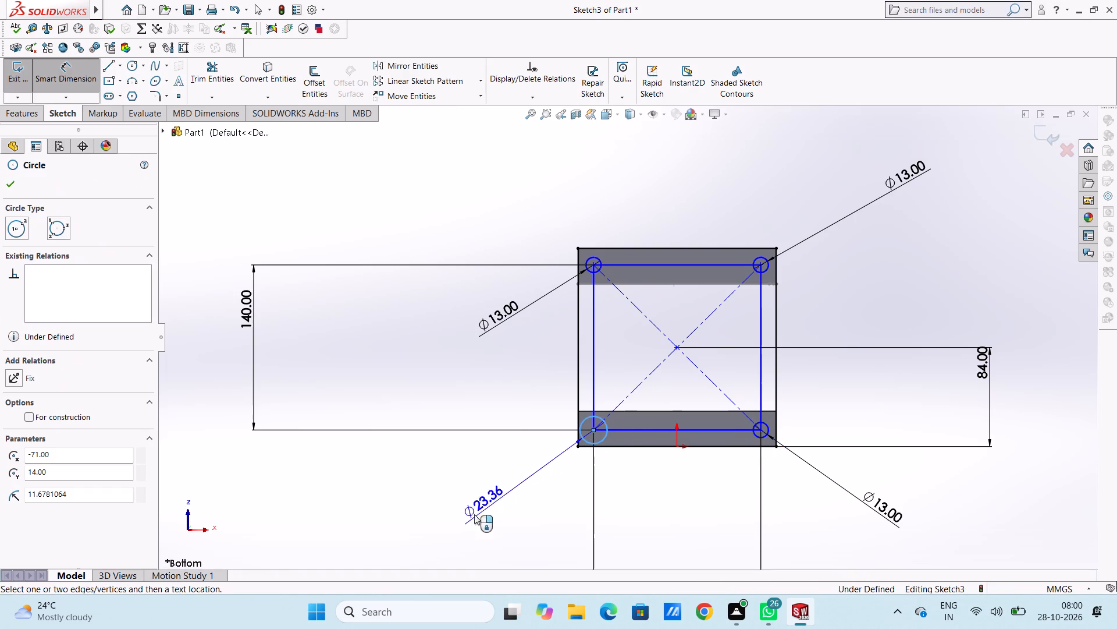
{"action": "left_click", "coordinate": [439, 515]}
{"action": "type", "text": "13"}
{"action": "key", "text": "Return"}
{"action": "left_click", "coordinate": [487, 365]}
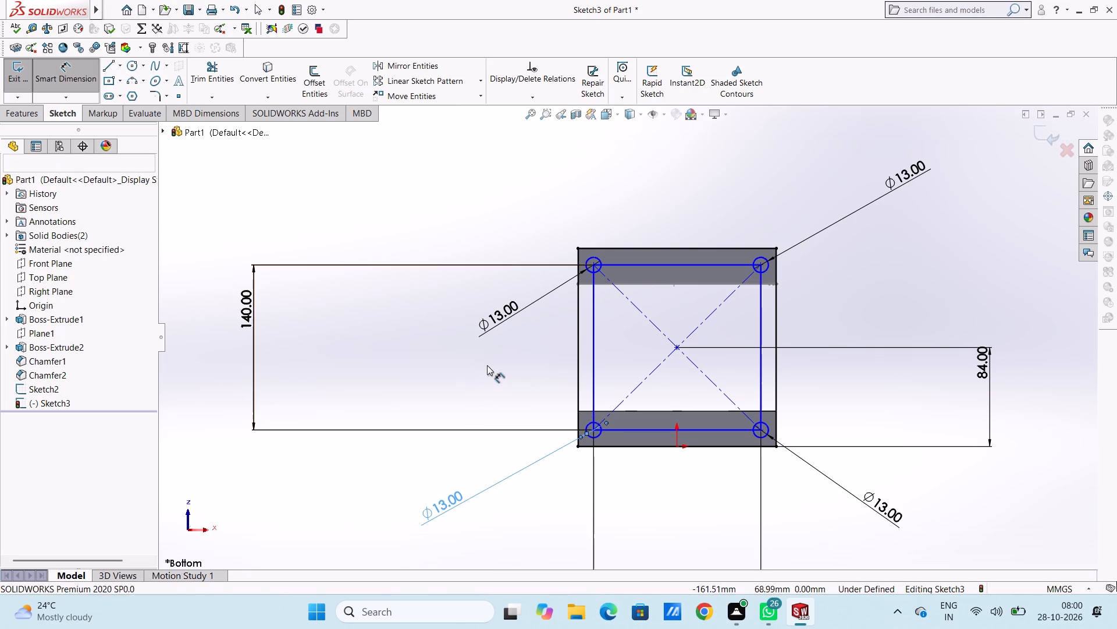
Delete the four side lines of the inner rectangle, keeping its construction diagonals and the corner circles.
{"action": "scroll", "coordinate": [654, 288], "scroll_direction": "down", "scroll_amount": 1}
{"action": "scroll", "coordinate": [655, 291], "scroll_direction": "up", "scroll_amount": 3}
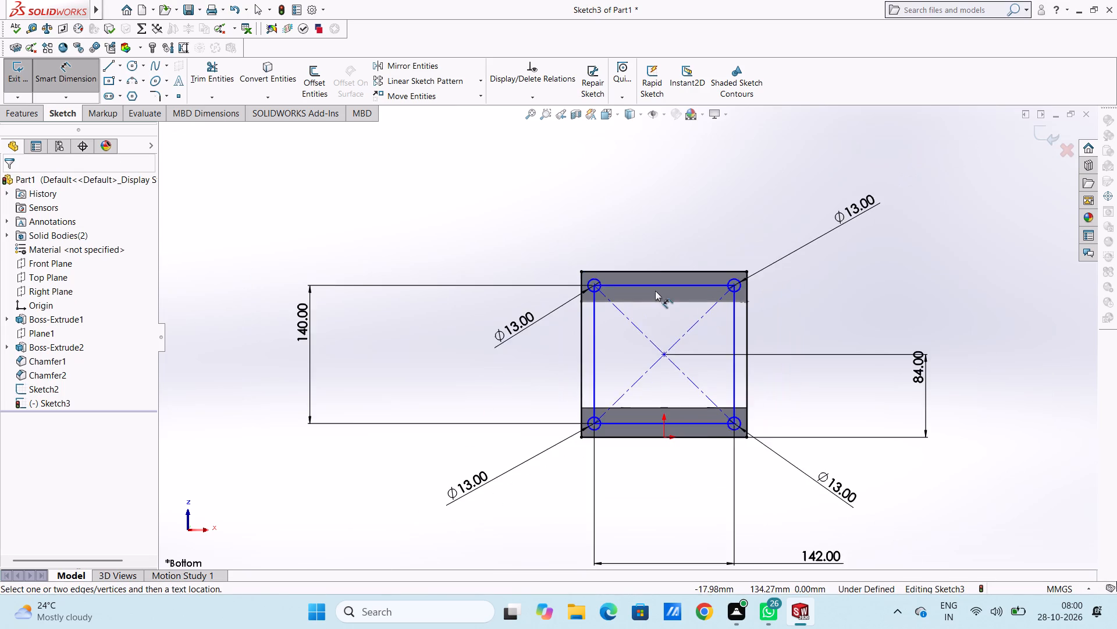
{"action": "scroll", "coordinate": [686, 357], "scroll_direction": "down", "scroll_amount": 4}
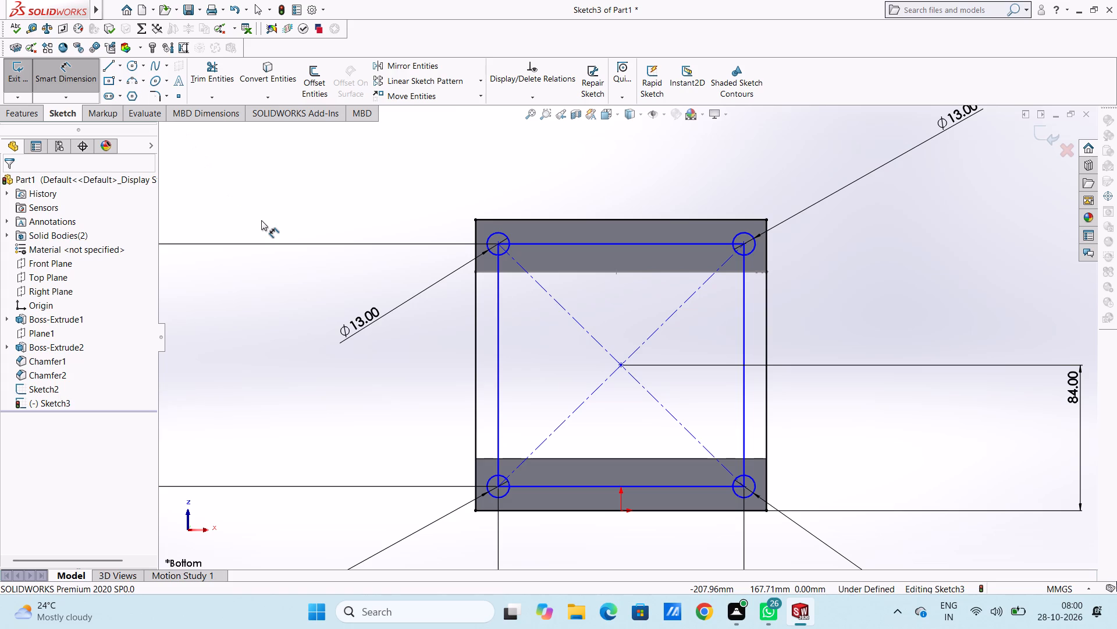
{"action": "left_click", "coordinate": [79, 83]}
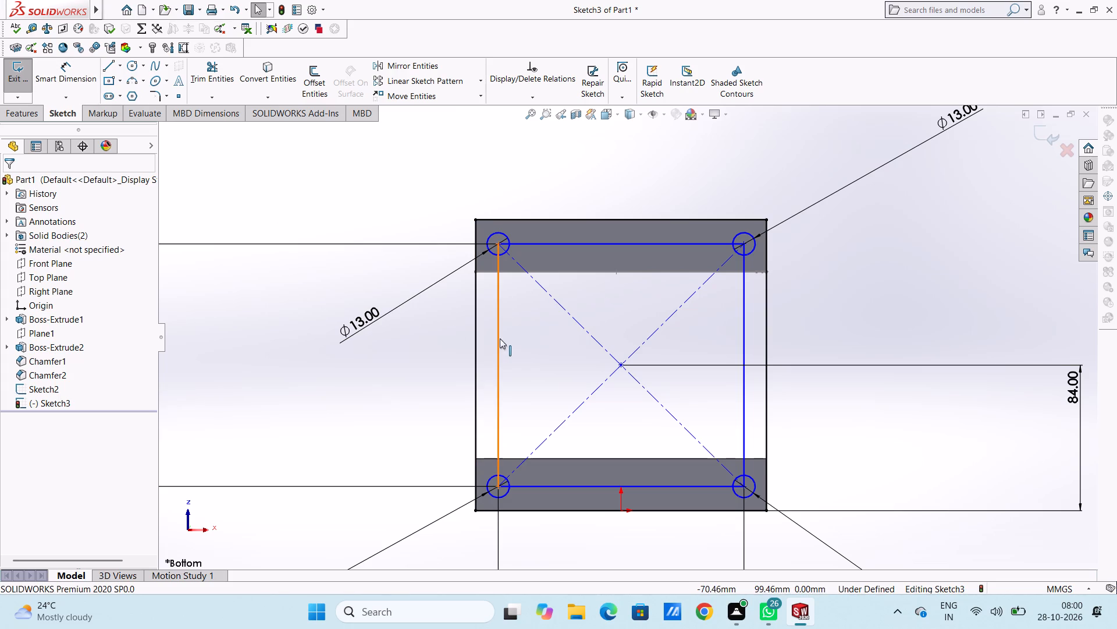
{"action": "left_click", "coordinate": [500, 338]}
{"action": "left_click", "coordinate": [550, 246], "text": "ctrl"}
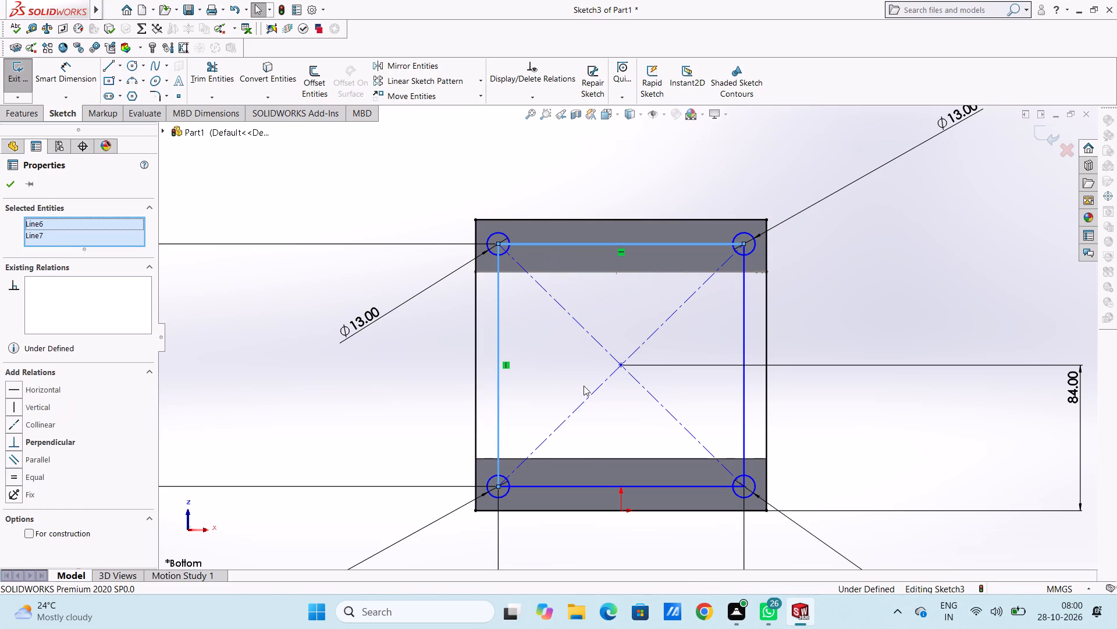
{"action": "left_click", "coordinate": [565, 484], "text": "ctrl"}
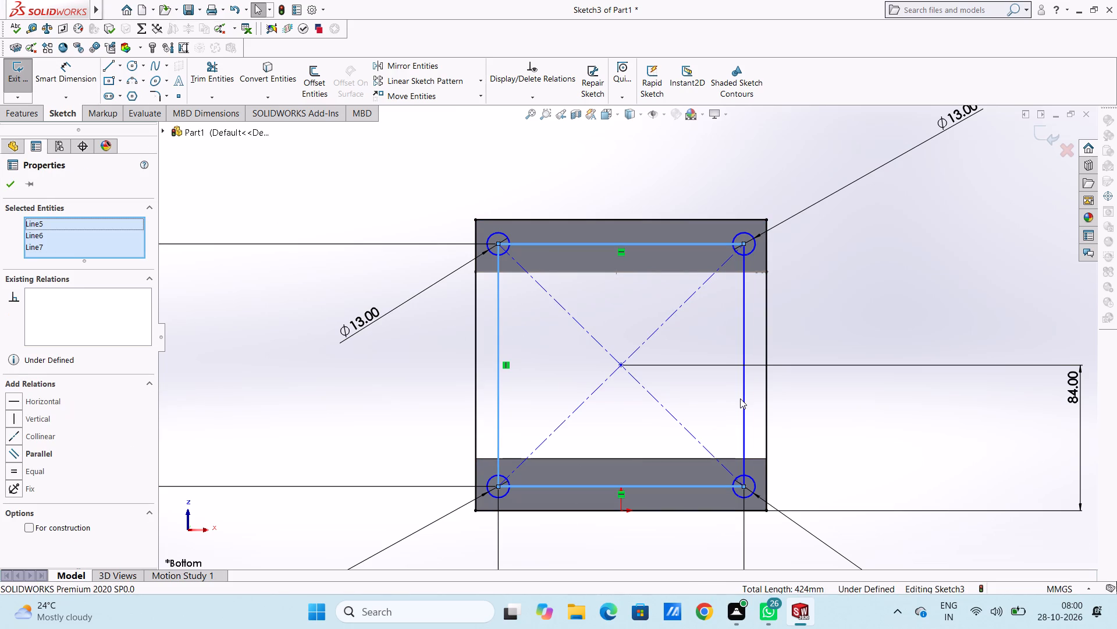
{"action": "left_click", "coordinate": [746, 401], "text": "ctrl"}
{"action": "right_click", "coordinate": [881, 256]}
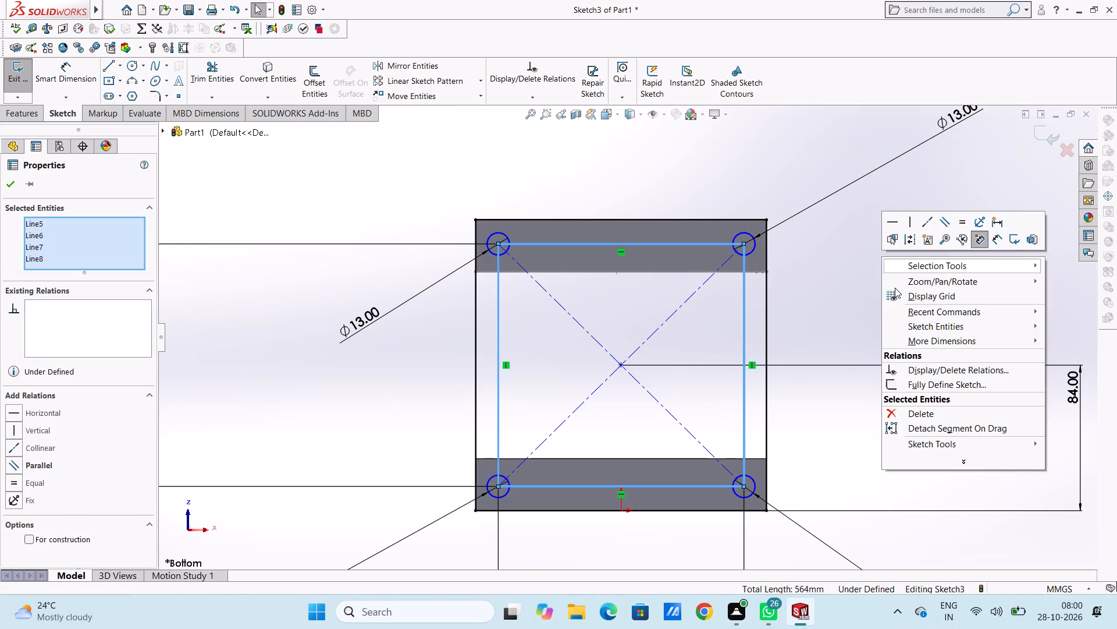
{"action": "left_click", "coordinate": [922, 414]}
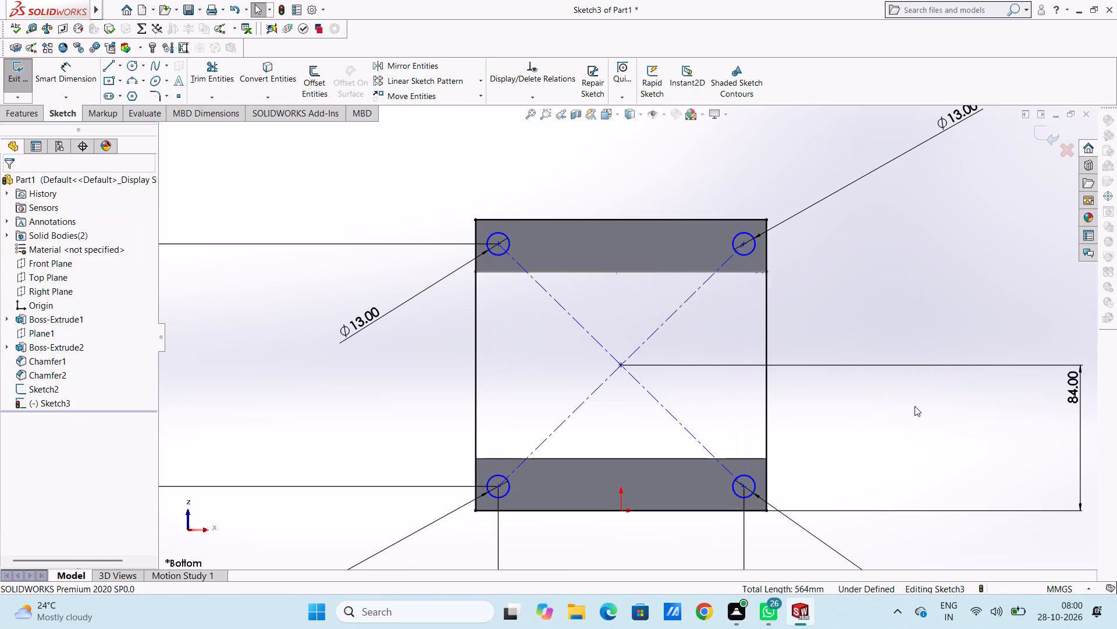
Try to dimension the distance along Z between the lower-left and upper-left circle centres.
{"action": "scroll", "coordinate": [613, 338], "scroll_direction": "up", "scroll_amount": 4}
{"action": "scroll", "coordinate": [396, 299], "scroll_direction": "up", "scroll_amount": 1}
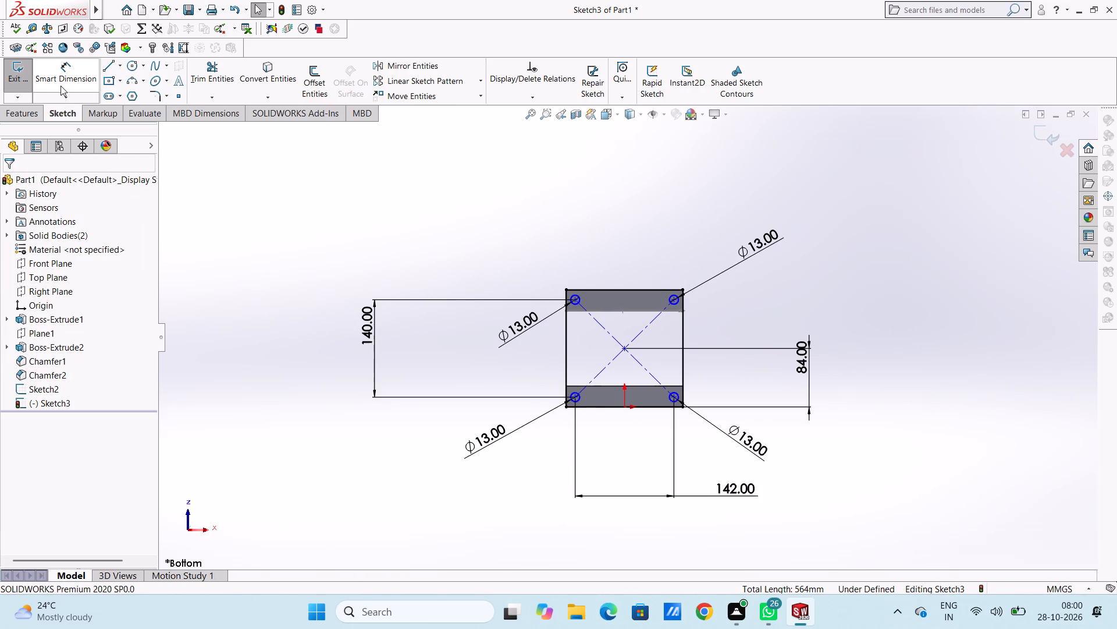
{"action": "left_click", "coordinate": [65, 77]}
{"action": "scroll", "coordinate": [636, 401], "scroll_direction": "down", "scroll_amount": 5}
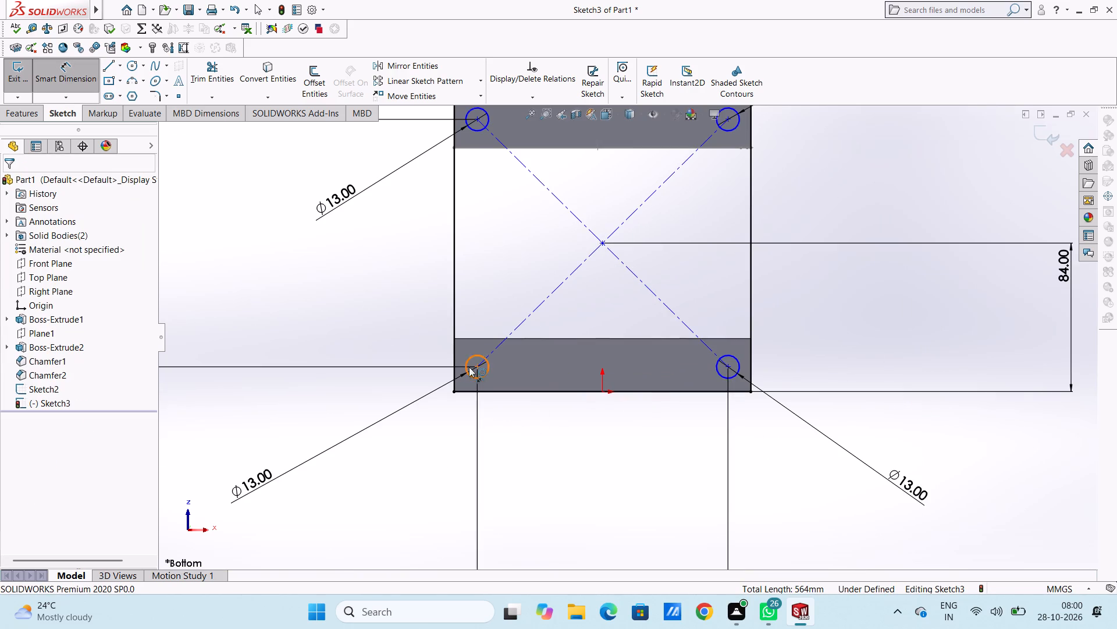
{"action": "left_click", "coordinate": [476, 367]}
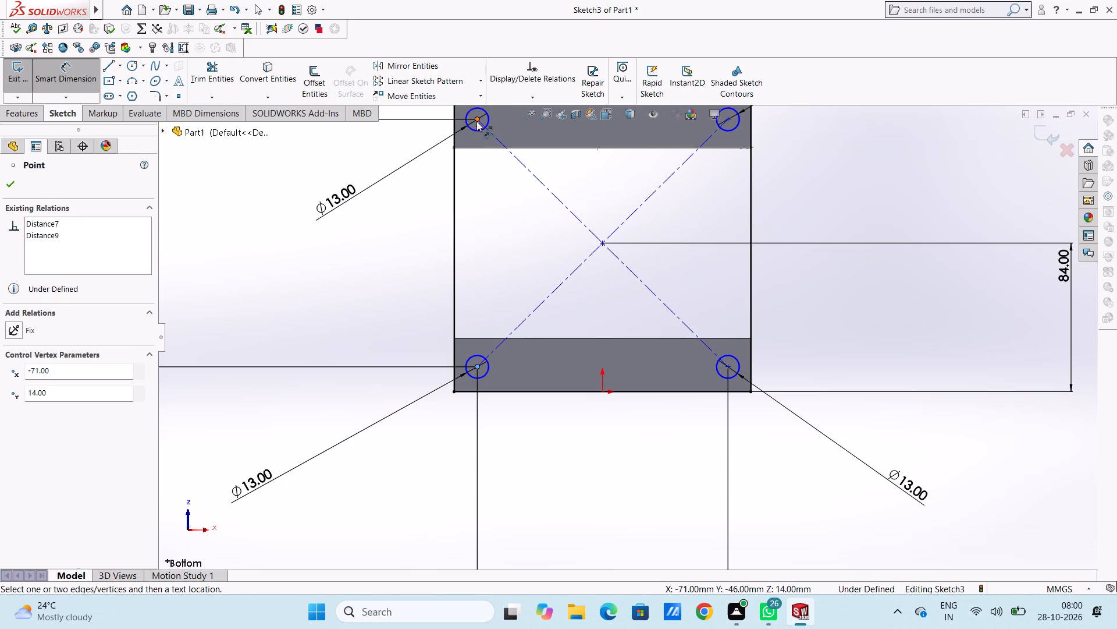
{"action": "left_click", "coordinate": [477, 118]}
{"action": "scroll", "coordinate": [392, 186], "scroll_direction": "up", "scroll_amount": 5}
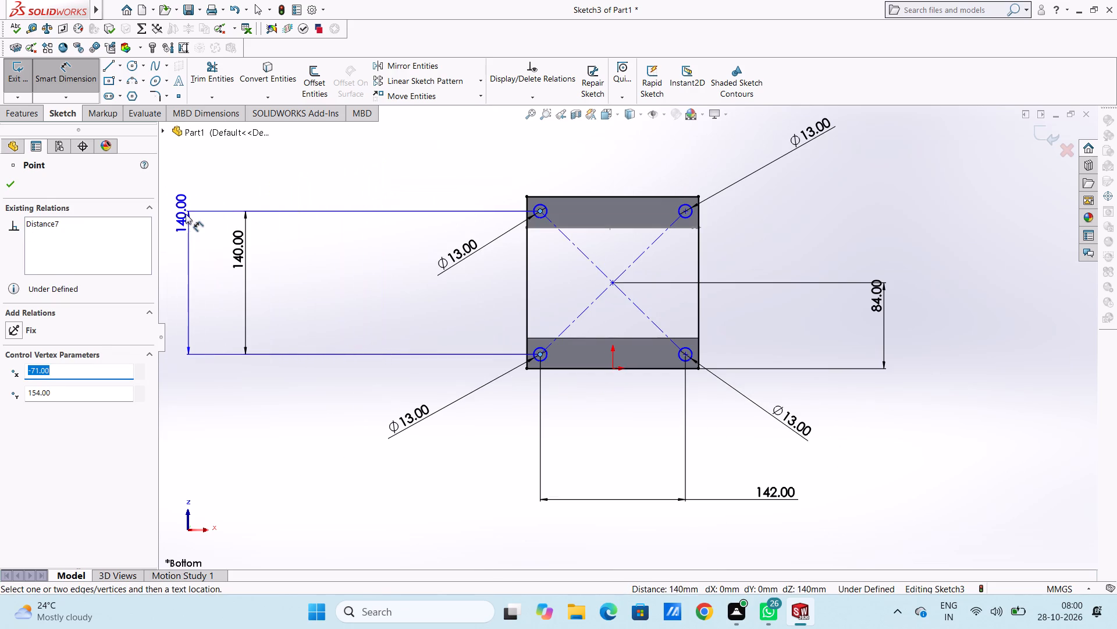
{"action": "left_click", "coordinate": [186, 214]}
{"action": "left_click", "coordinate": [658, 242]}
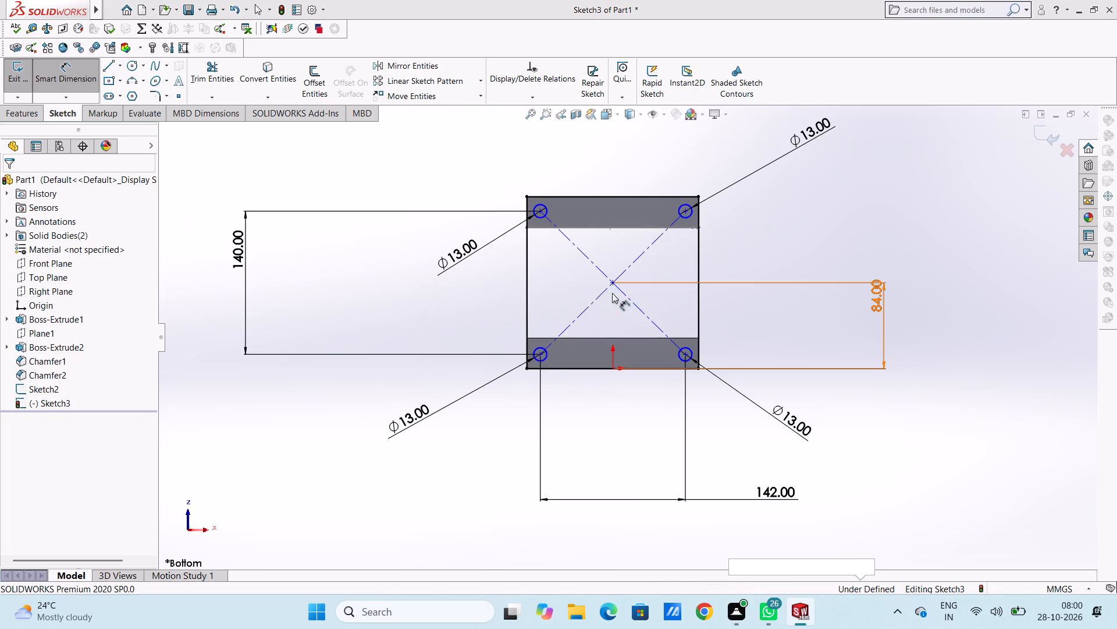
Dimension the distance along X from the lower-left circle's centre to the origin, placing it below the base outline.
{"action": "left_click", "coordinate": [540, 352]}
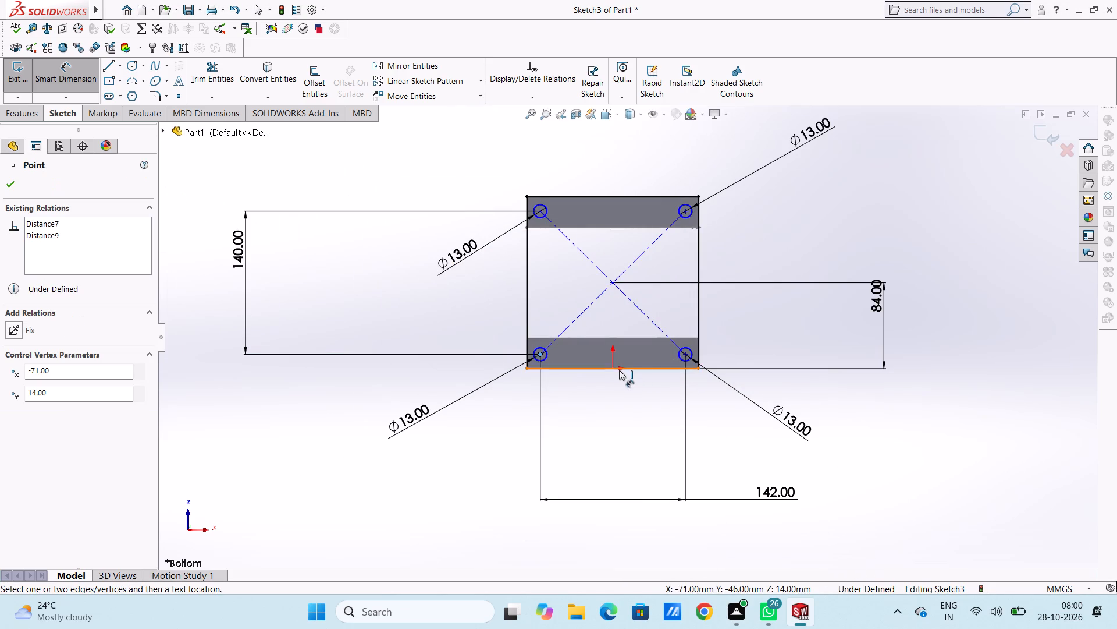
{"action": "left_click", "coordinate": [611, 369]}
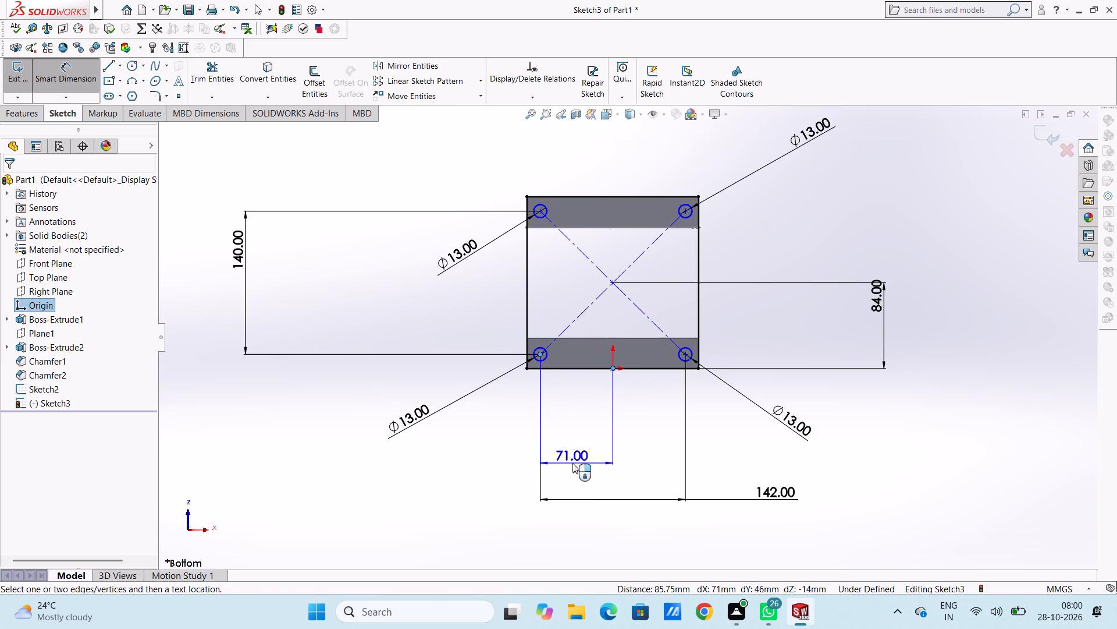
{"action": "left_click", "coordinate": [572, 463]}
{"action": "left_click", "coordinate": [523, 443]}
{"action": "left_click", "coordinate": [509, 435]}
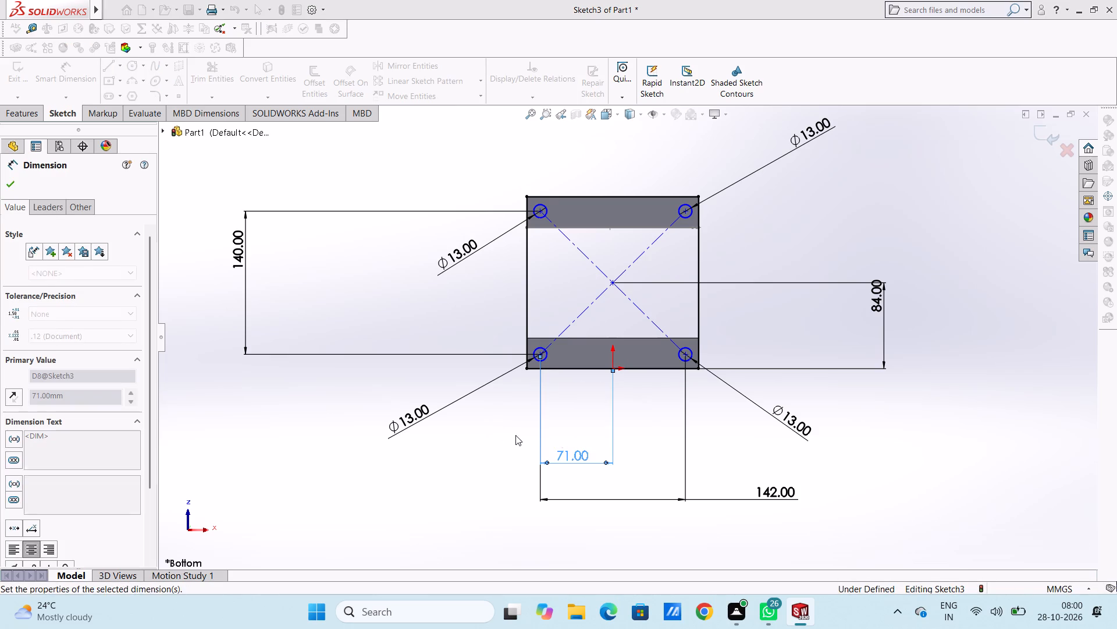
Dimension the distances from the lower-left and lower-right circle centres to the base's lower edge, placing them outside the outline on either side.
{"action": "scroll", "coordinate": [559, 384], "scroll_direction": "down", "scroll_amount": 5}
{"action": "left_click", "coordinate": [553, 328]}
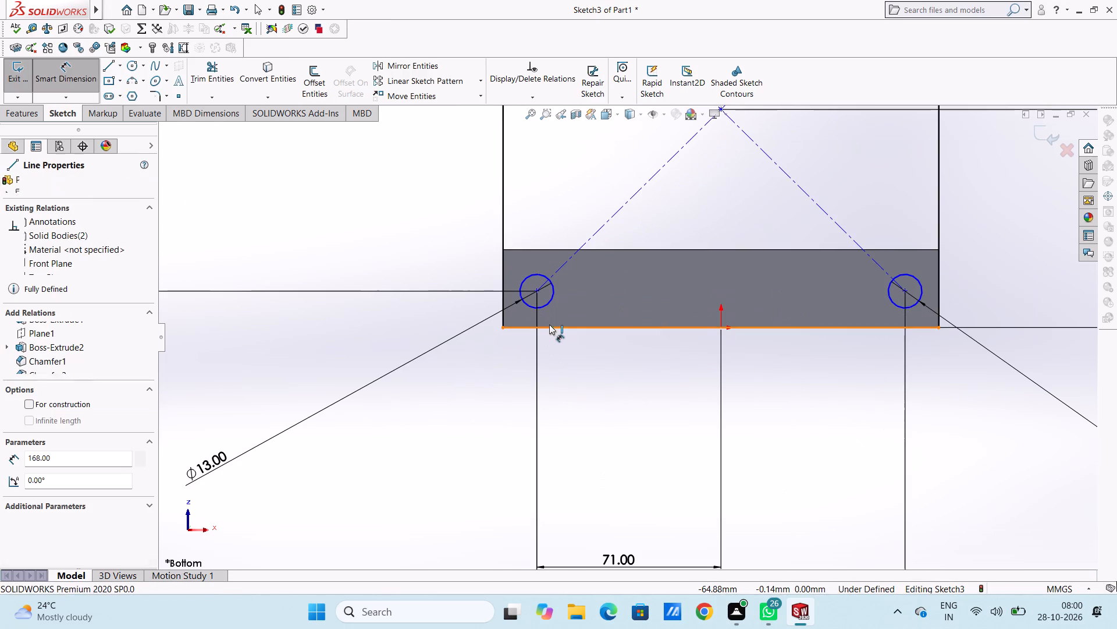
{"action": "left_click", "coordinate": [537, 293]}
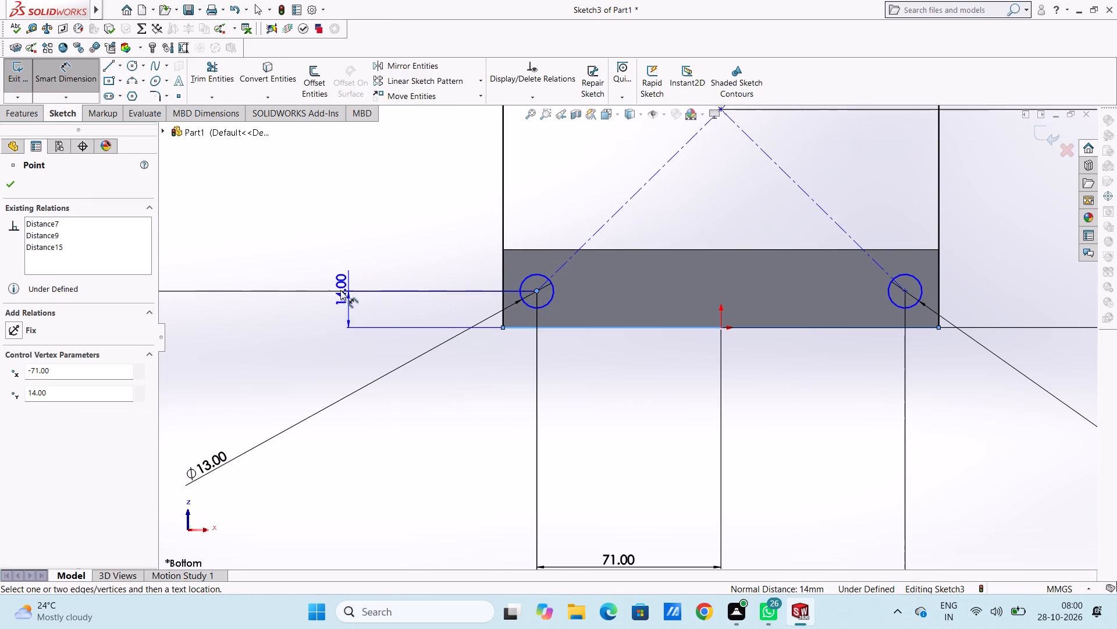
{"action": "left_click", "coordinate": [232, 249]}
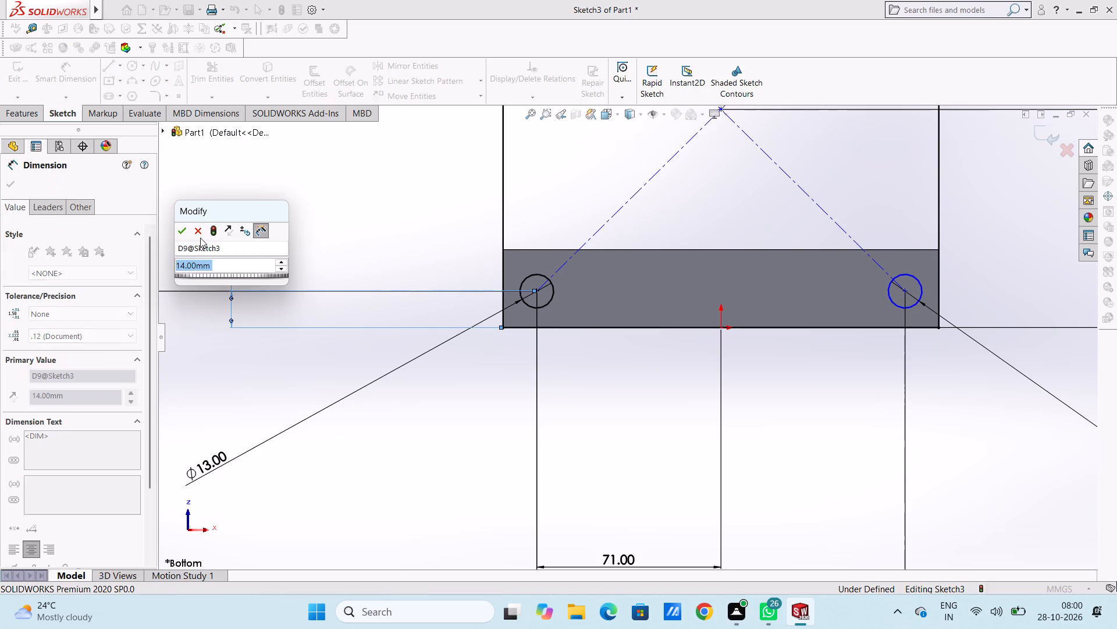
{"action": "left_click", "coordinate": [183, 226]}
{"action": "left_click", "coordinate": [275, 174]}
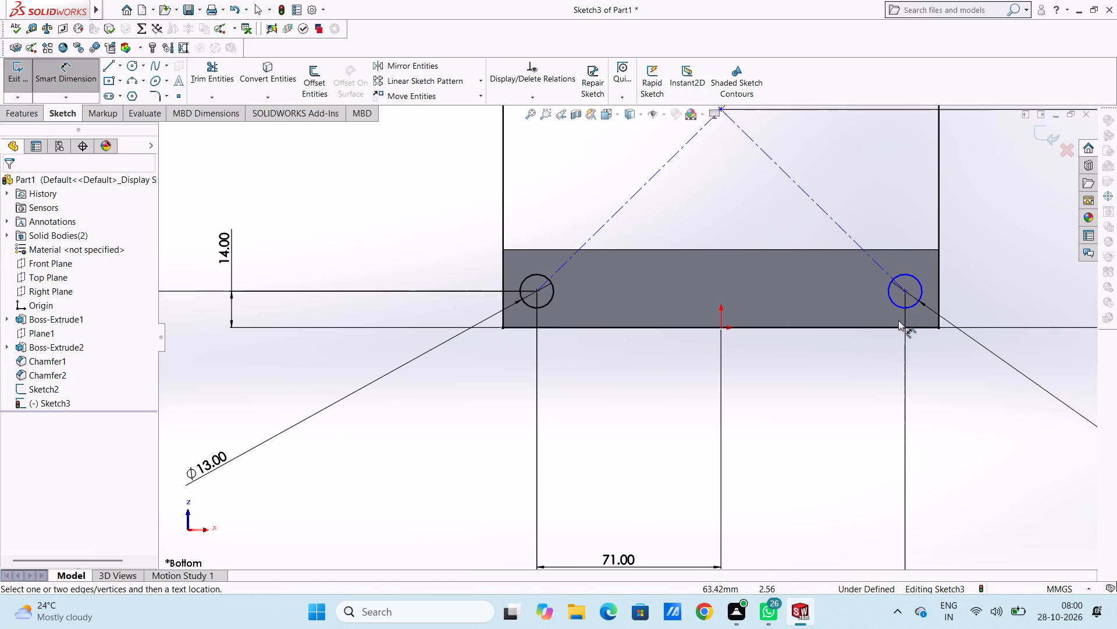
{"action": "left_click", "coordinate": [907, 330]}
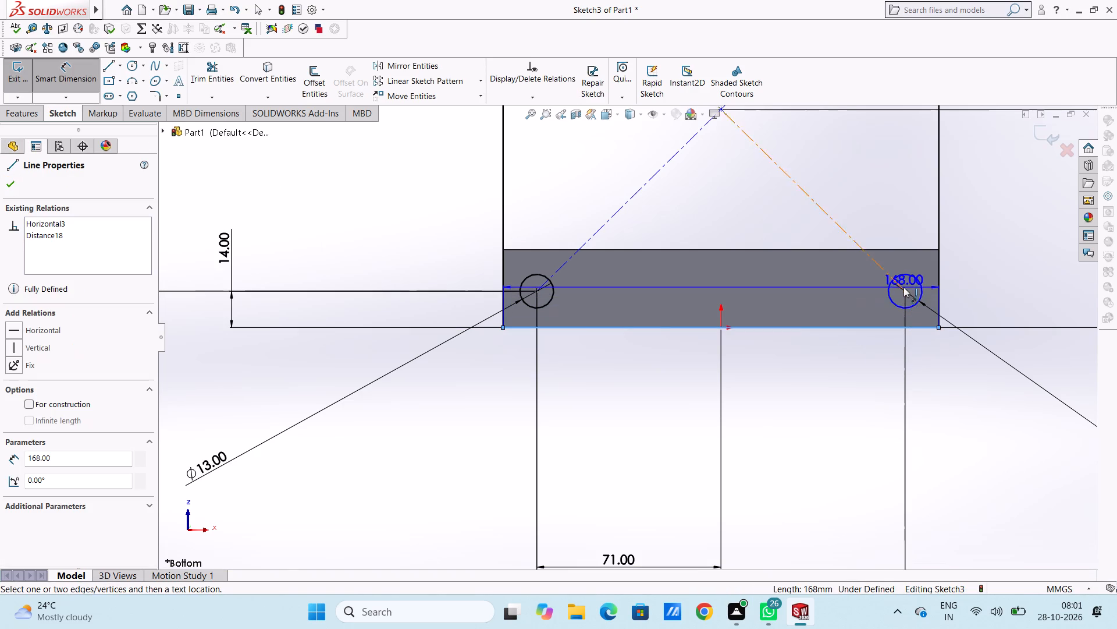
{"action": "left_click", "coordinate": [903, 289]}
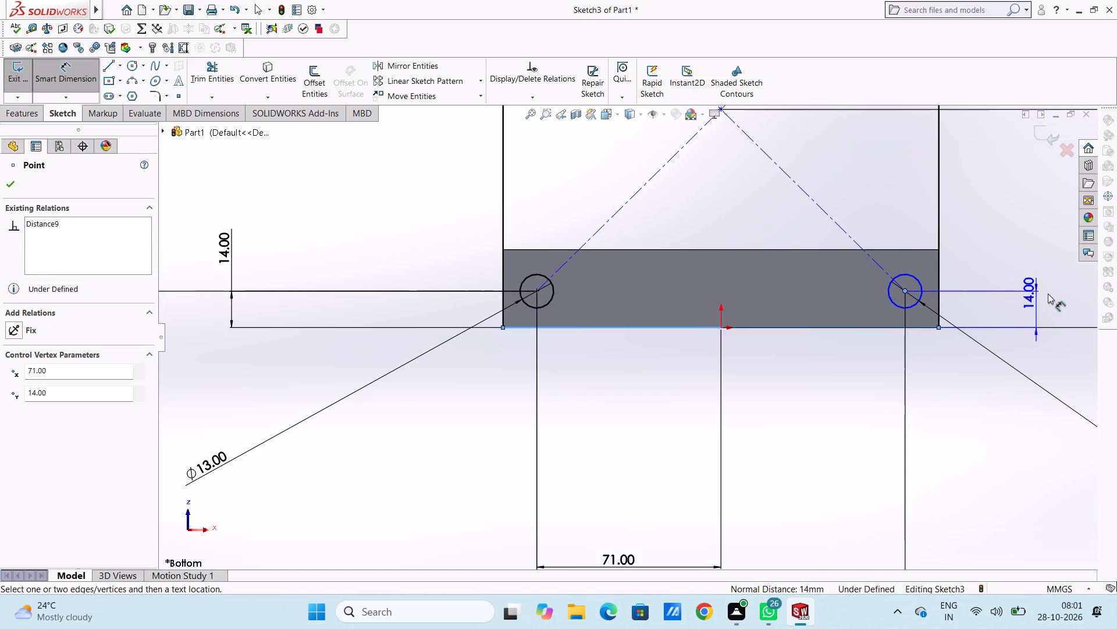
{"action": "left_click", "coordinate": [1066, 297]}
{"action": "double_click", "coordinate": [1015, 281]}
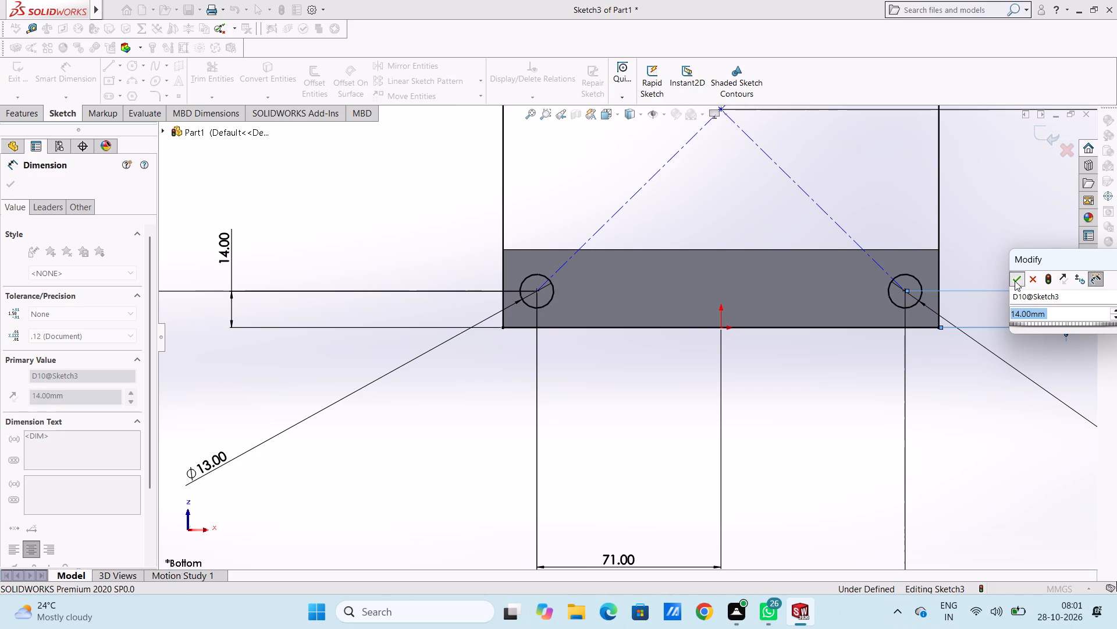
Dimension the upper-right circle's centre to the base's upper edge and to its adjacent side edge.
{"action": "scroll", "coordinate": [967, 264], "scroll_direction": "up", "scroll_amount": 7}
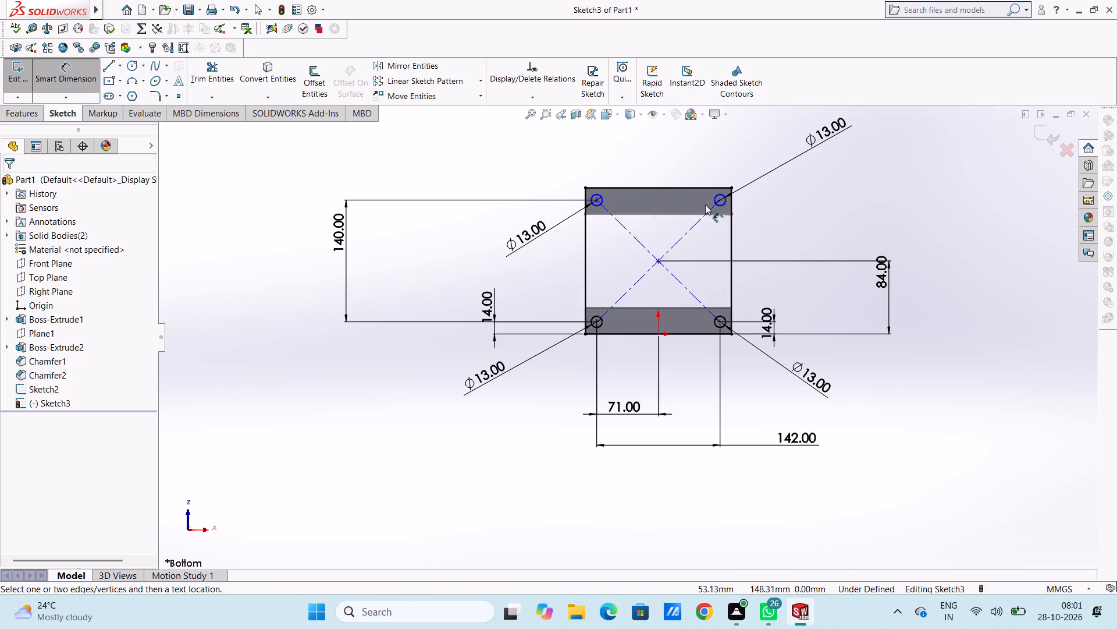
{"action": "scroll", "coordinate": [705, 204], "scroll_direction": "down", "scroll_amount": 5}
{"action": "left_click", "coordinate": [714, 243]}
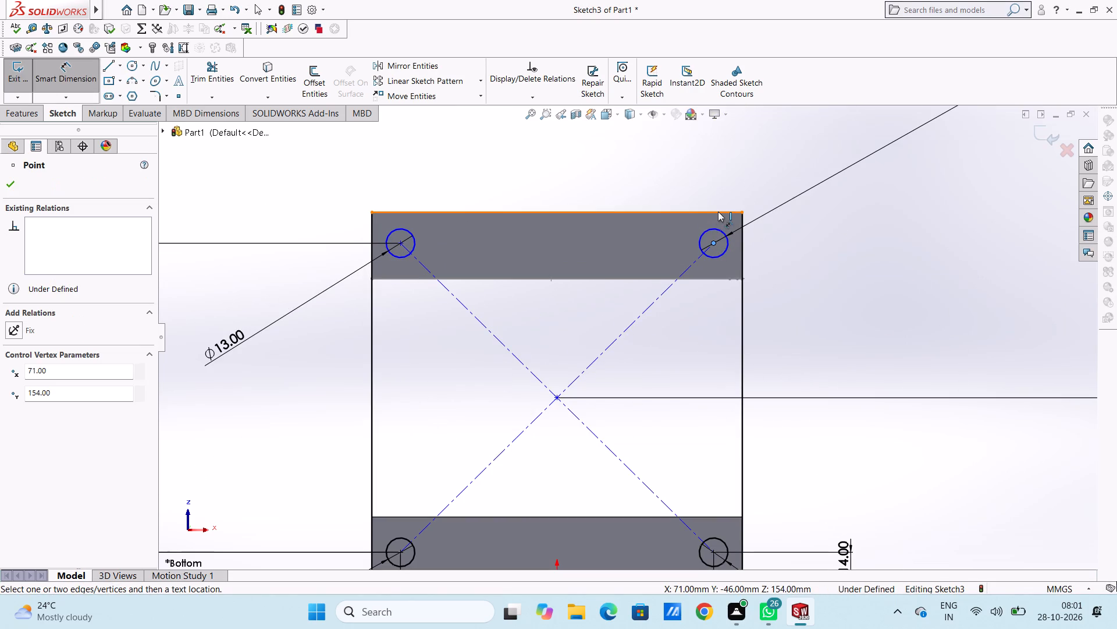
{"action": "left_click", "coordinate": [718, 211]}
{"action": "left_click", "coordinate": [945, 261]}
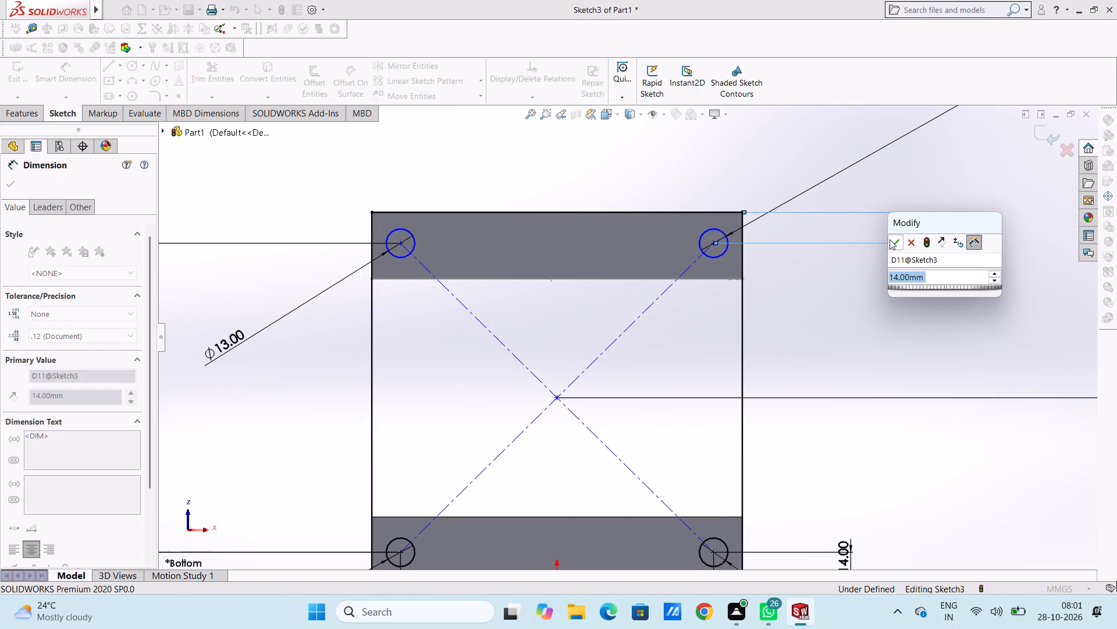
{"action": "left_click", "coordinate": [890, 236]}
{"action": "left_click", "coordinate": [864, 228]}
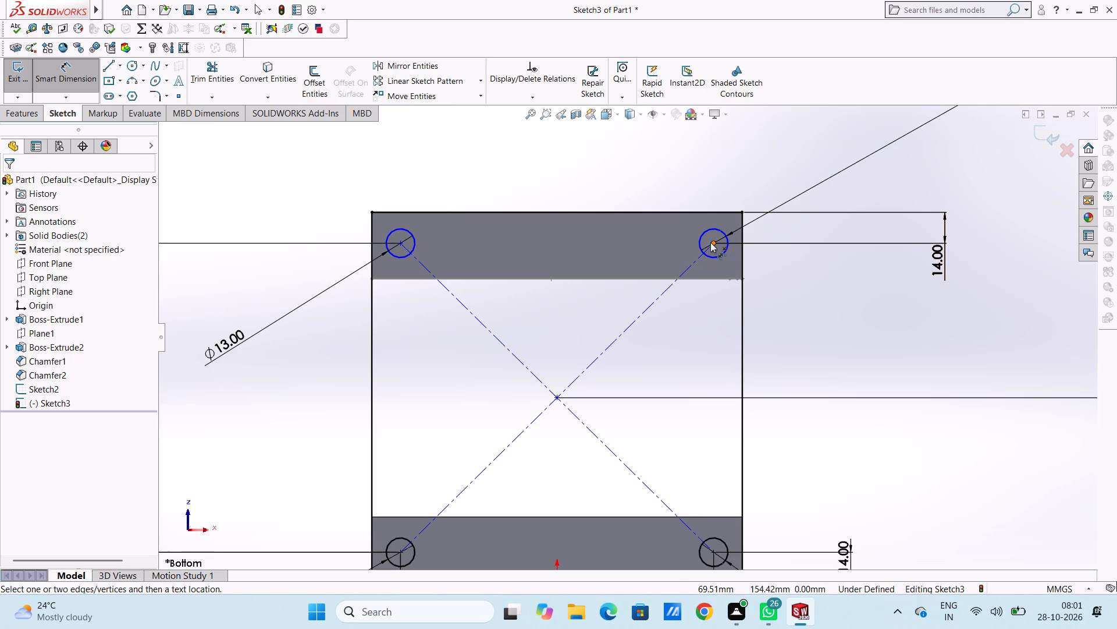
{"action": "left_click", "coordinate": [710, 242]}
{"action": "left_click", "coordinate": [742, 253]}
{"action": "left_click", "coordinate": [723, 136]}
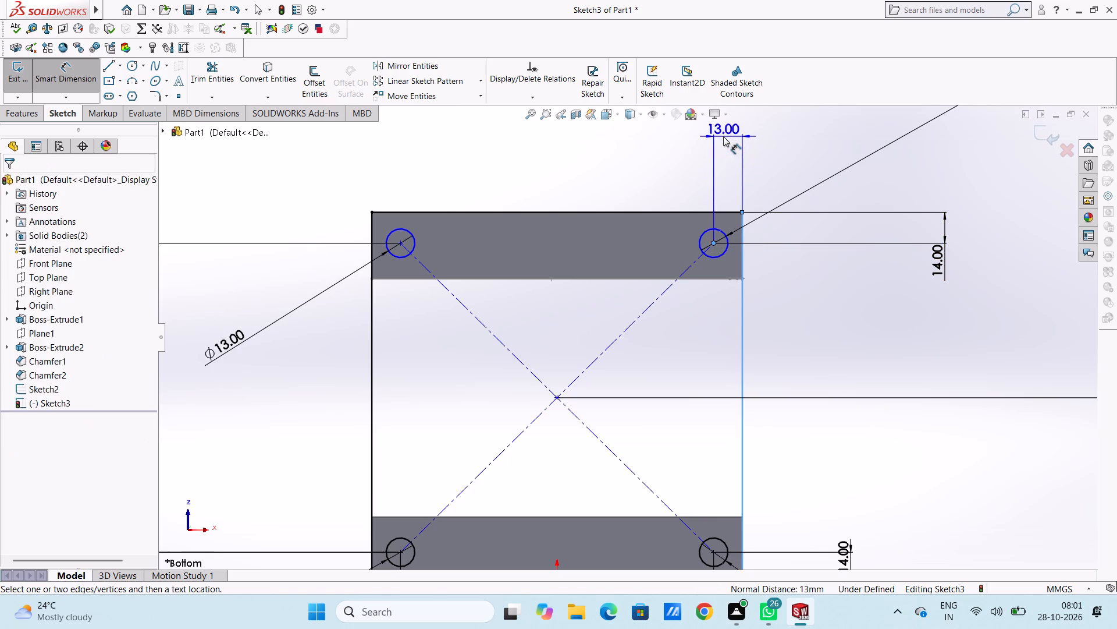
{"action": "left_click", "coordinate": [673, 118]}
{"action": "left_click", "coordinate": [659, 156]}
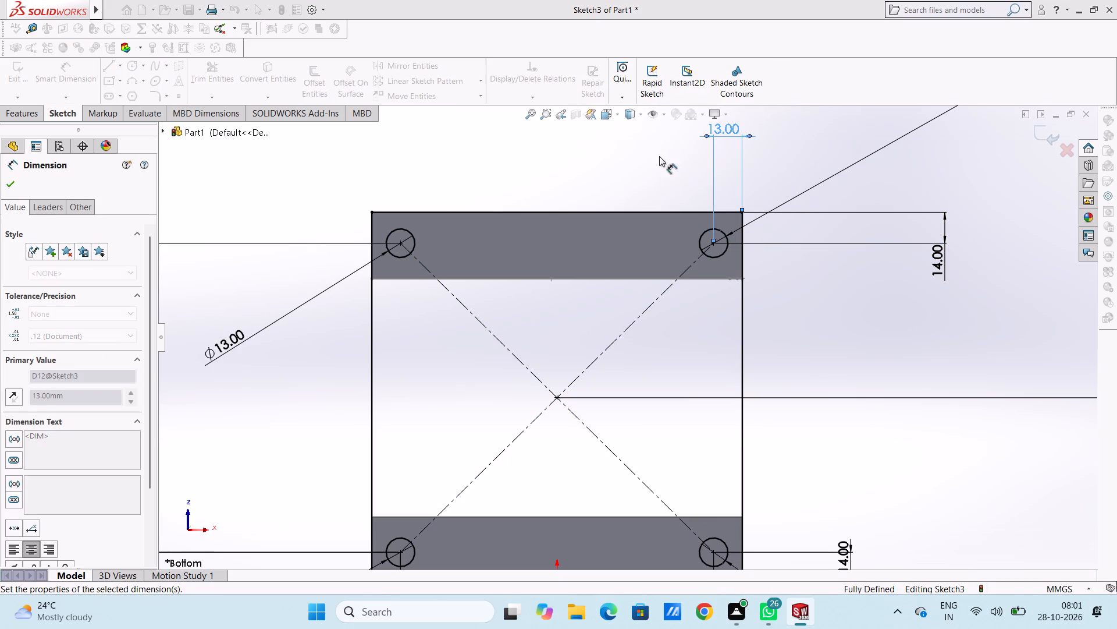
Examine the dimensioned corner-hole layout in the bottom view and in the top view.
{"action": "scroll", "coordinate": [661, 391], "scroll_direction": "up", "scroll_amount": 7}
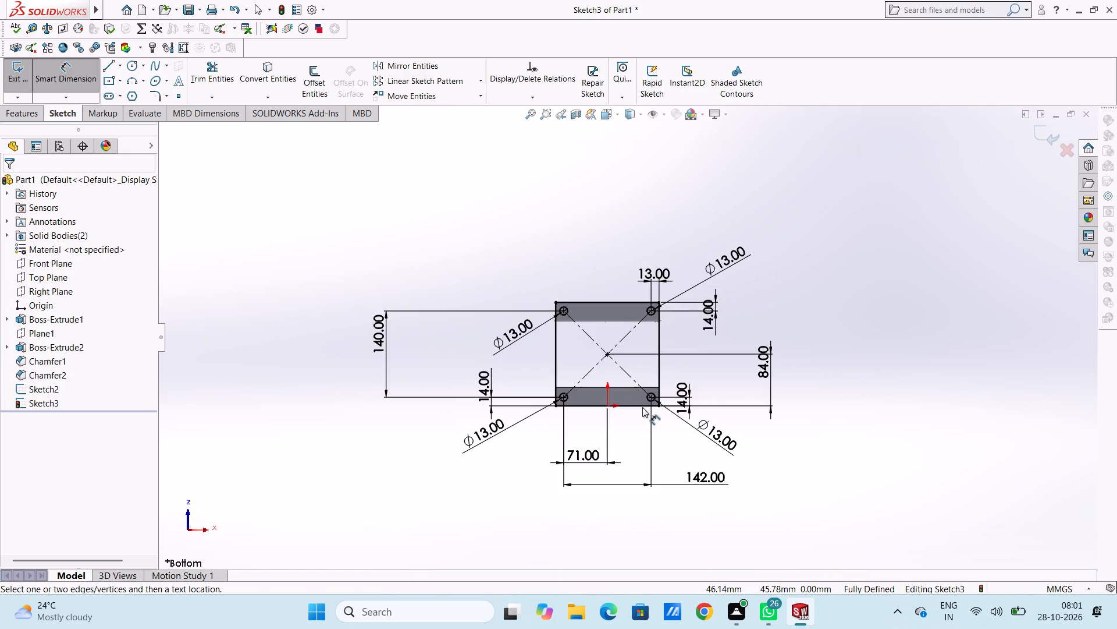
{"action": "scroll", "coordinate": [641, 426], "scroll_direction": "down", "scroll_amount": 3}
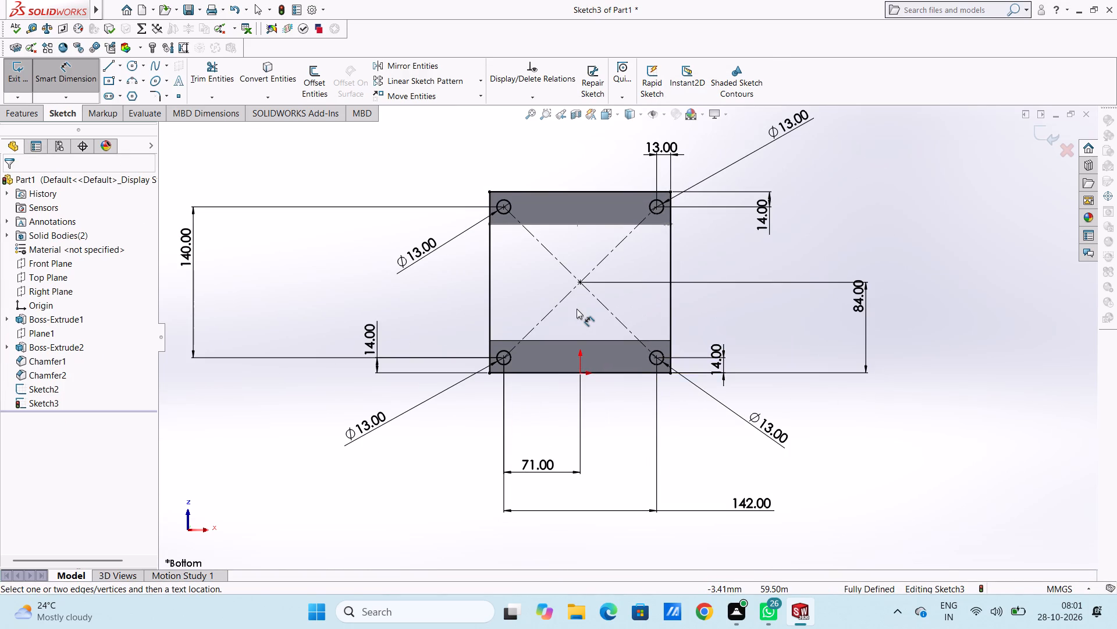
{"action": "scroll", "coordinate": [577, 309], "scroll_direction": "down", "scroll_amount": 2}
{"action": "scroll", "coordinate": [578, 305], "scroll_direction": "up", "scroll_amount": 4}
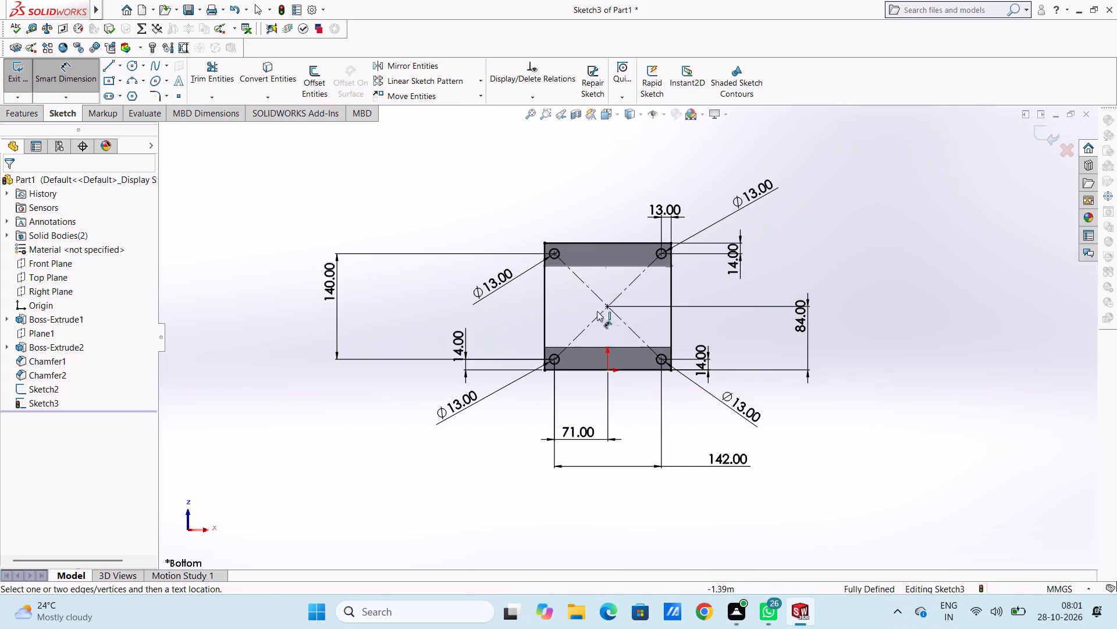
{"action": "scroll", "coordinate": [581, 275], "scroll_direction": "down", "scroll_amount": 3}
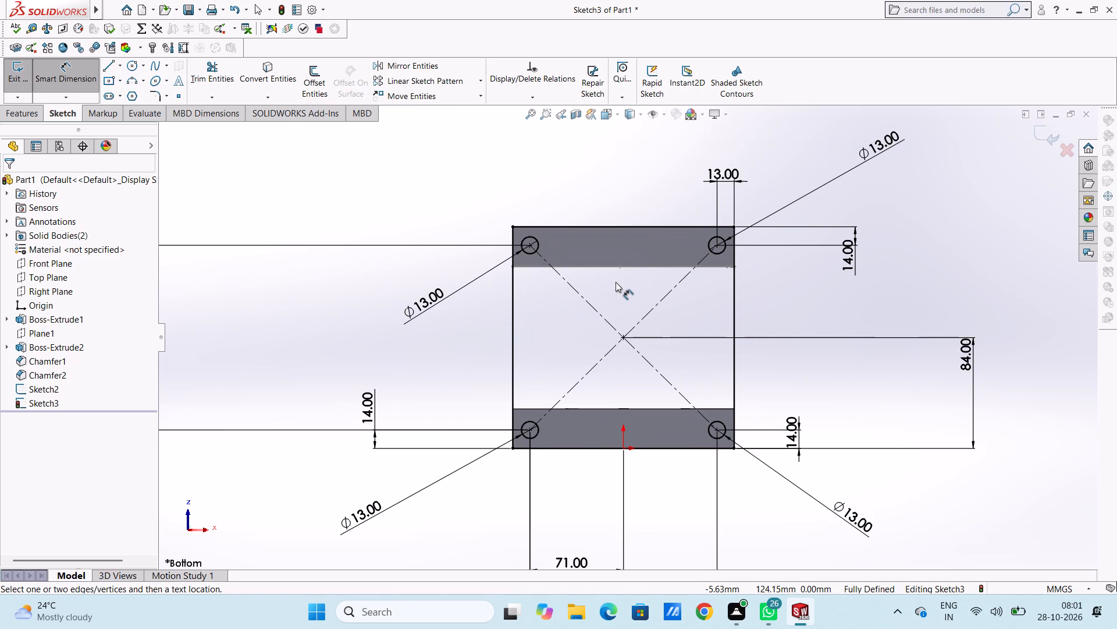
{"action": "key", "text": "ctrl+5"}
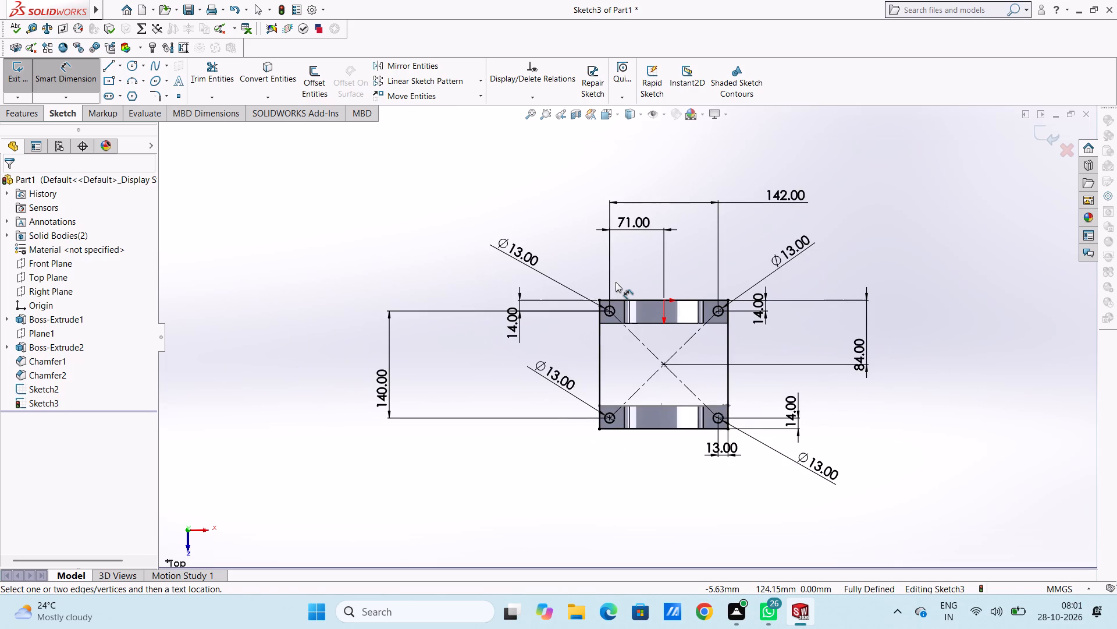
{"action": "scroll", "coordinate": [685, 354], "scroll_direction": "down", "scroll_amount": 1}
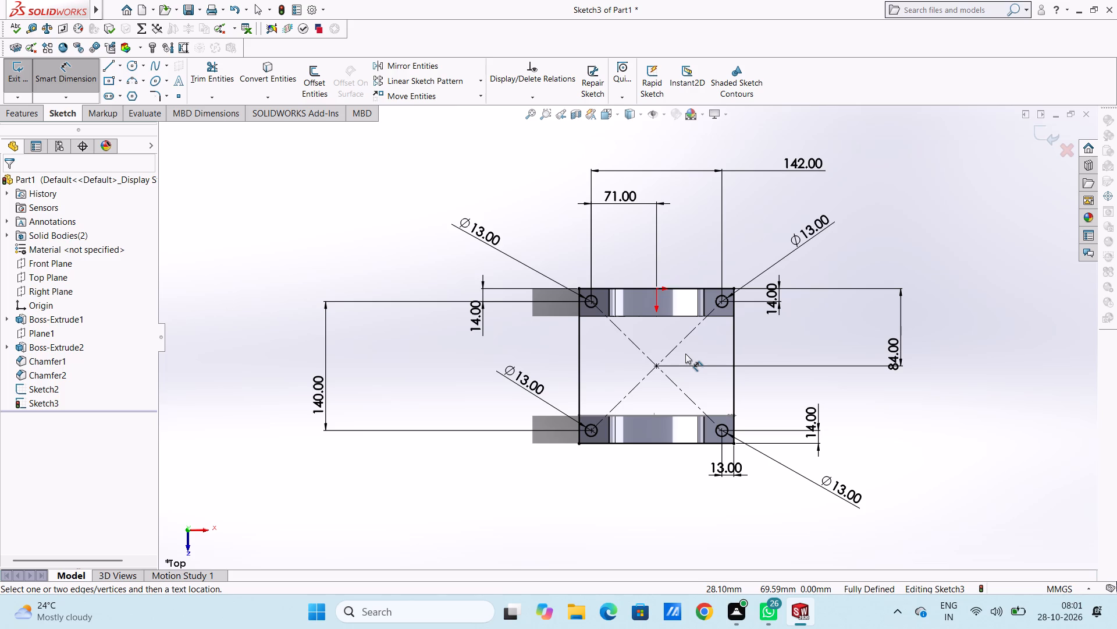
{"action": "scroll", "coordinate": [681, 344], "scroll_direction": "down", "scroll_amount": 4}
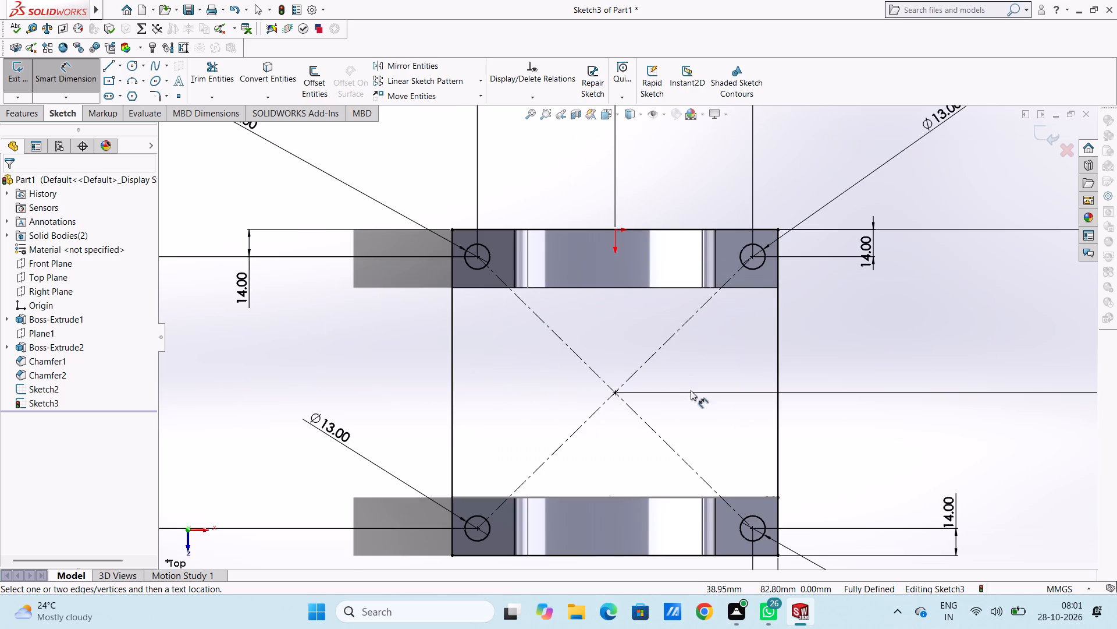
Sketch a circle of 14 mm radius concentric with each of the two corner holes on the bracket at the origin.
{"action": "left_click", "coordinate": [131, 64]}
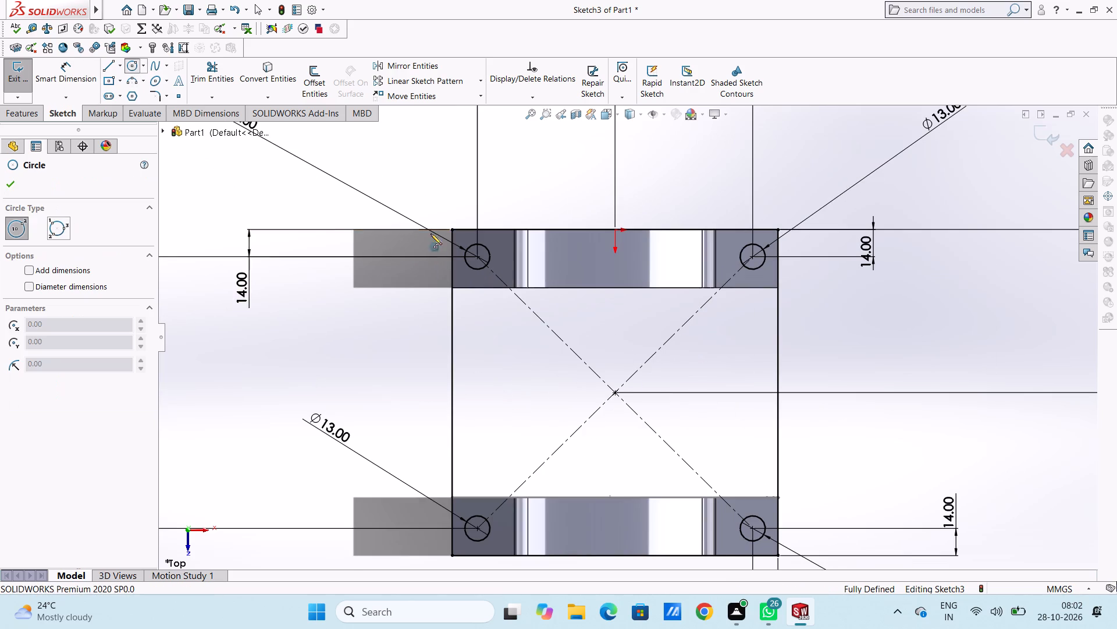
{"action": "left_click", "coordinate": [478, 256]}
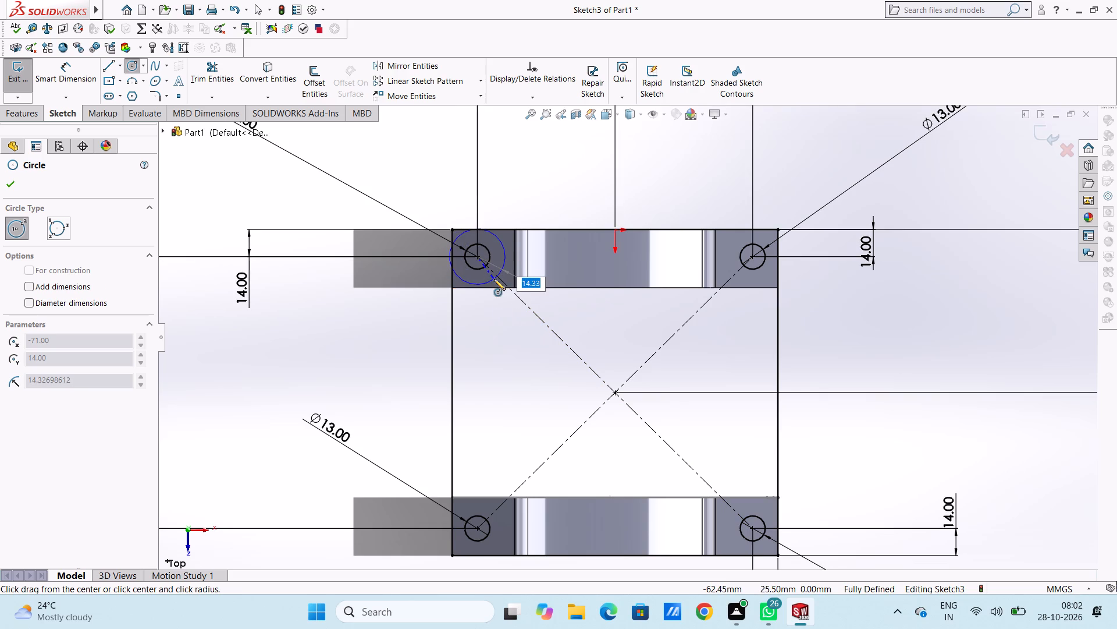
{"action": "type", "text": "14"}
{"action": "key", "text": "Return"}
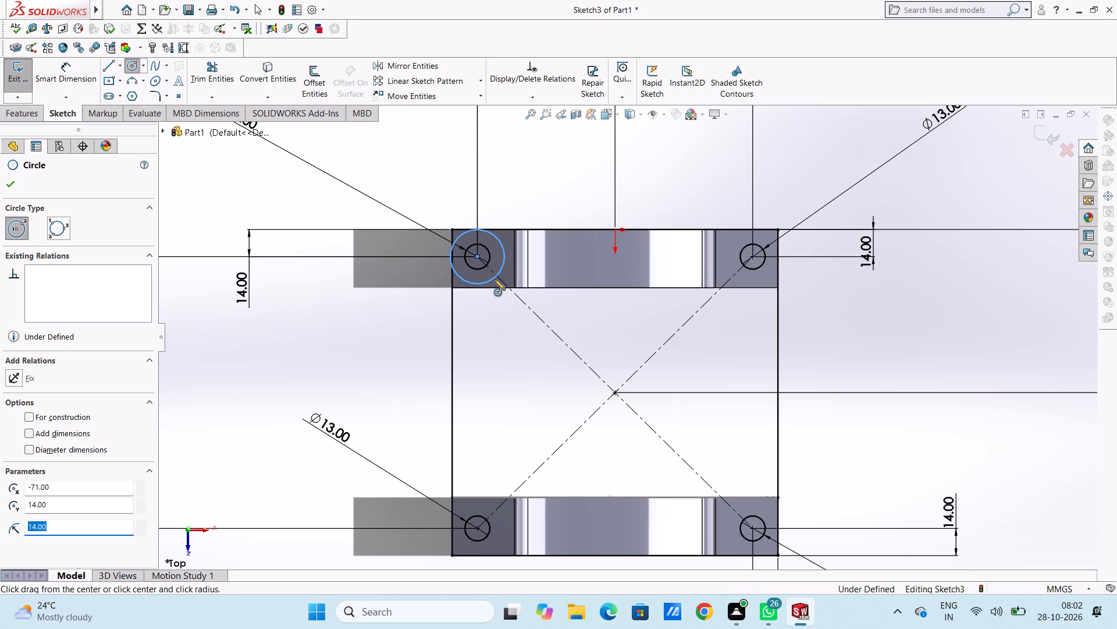
{"action": "left_click", "coordinate": [751, 257]}
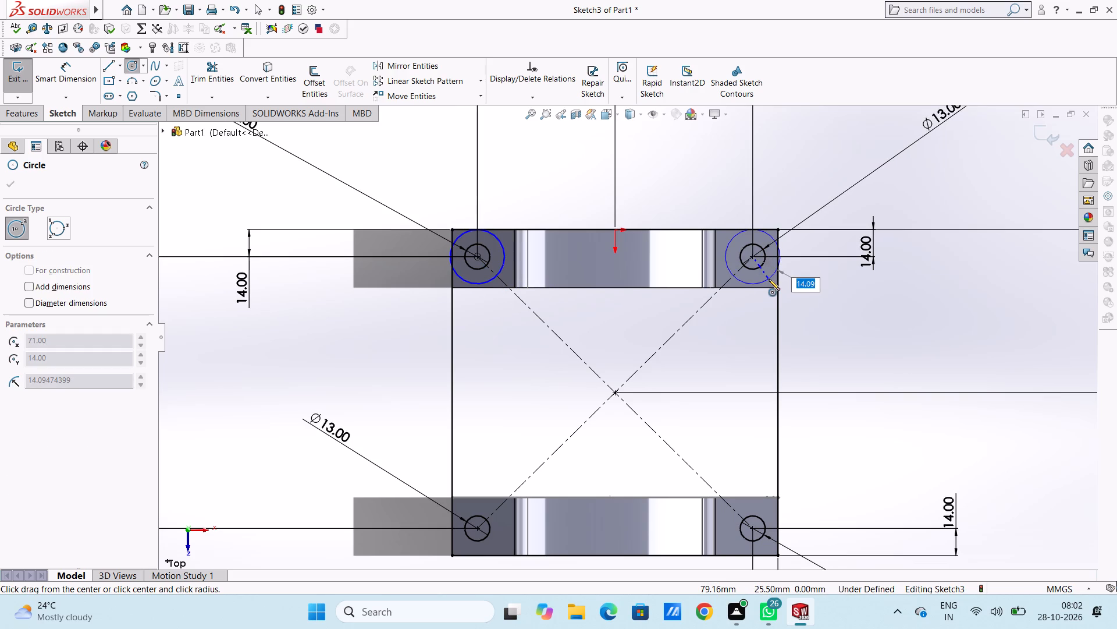
{"action": "type", "text": "14"}
{"action": "key", "text": "Return"}
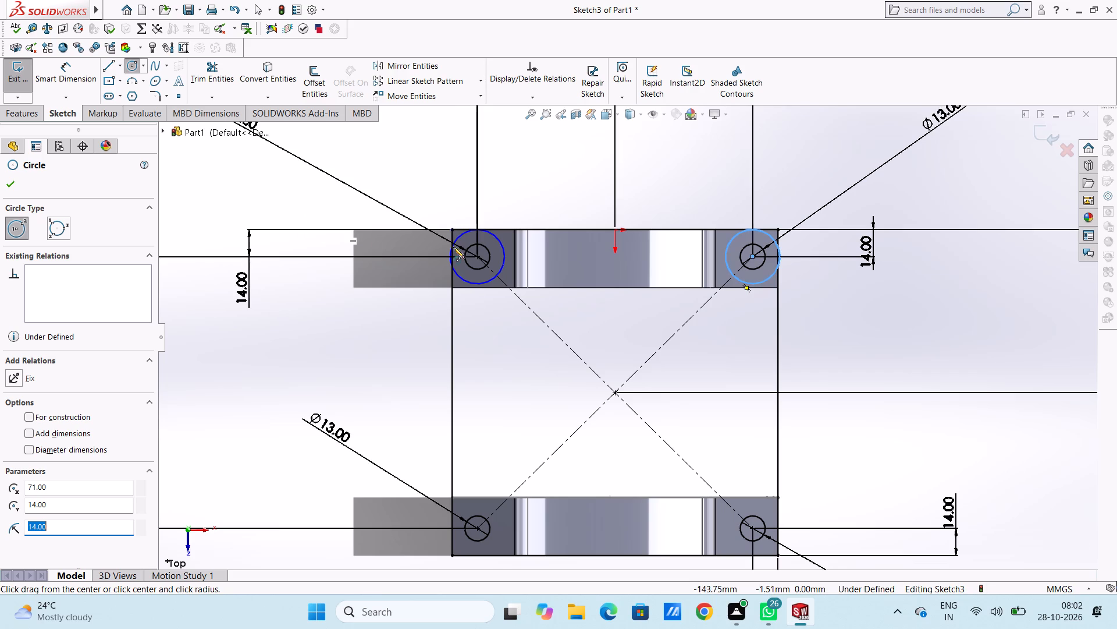
Sketch a 5 mm radius circle on each bracket, vertically aligned about 34 mm from the origin along X and level with the corner-hole centres.
{"action": "left_click", "coordinate": [681, 256]}
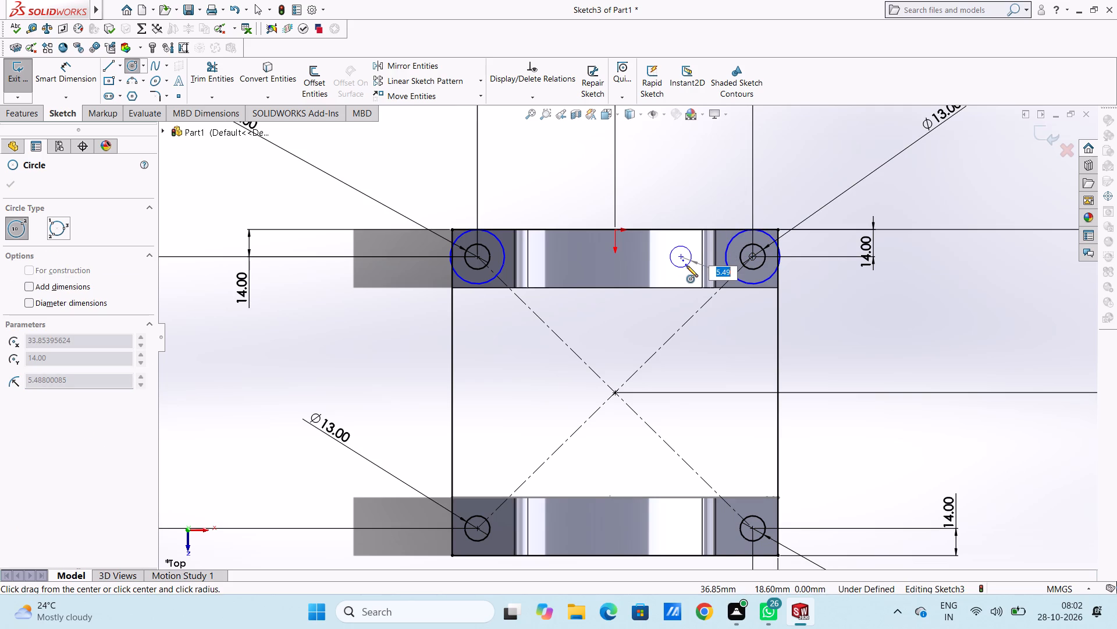
{"action": "key", "text": "5"}
{"action": "key", "text": "Return"}
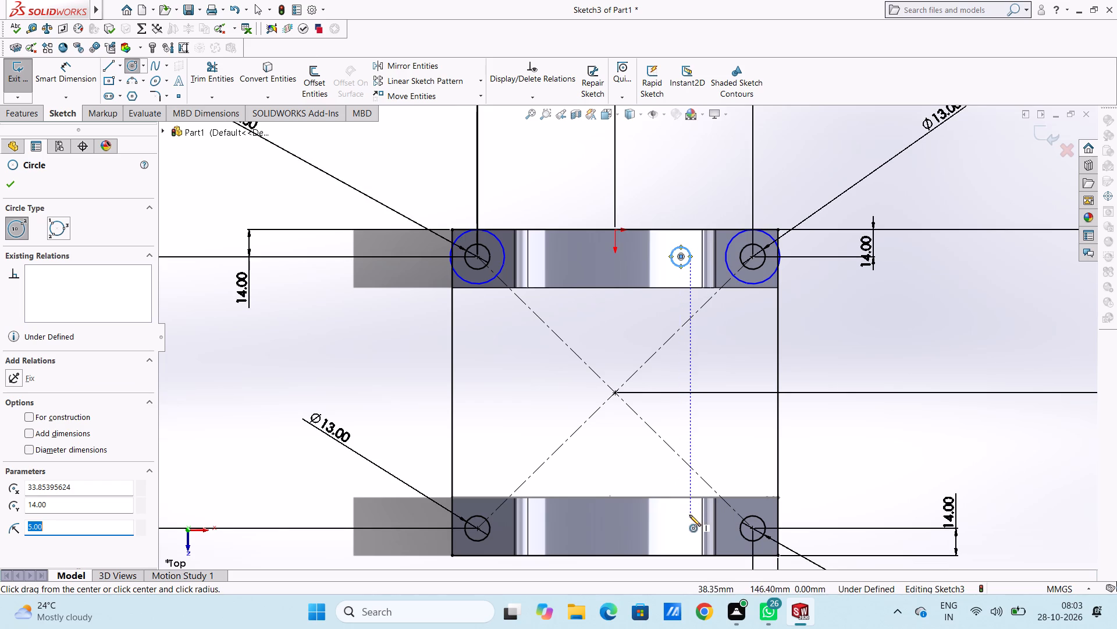
{"action": "left_click", "coordinate": [682, 528]}
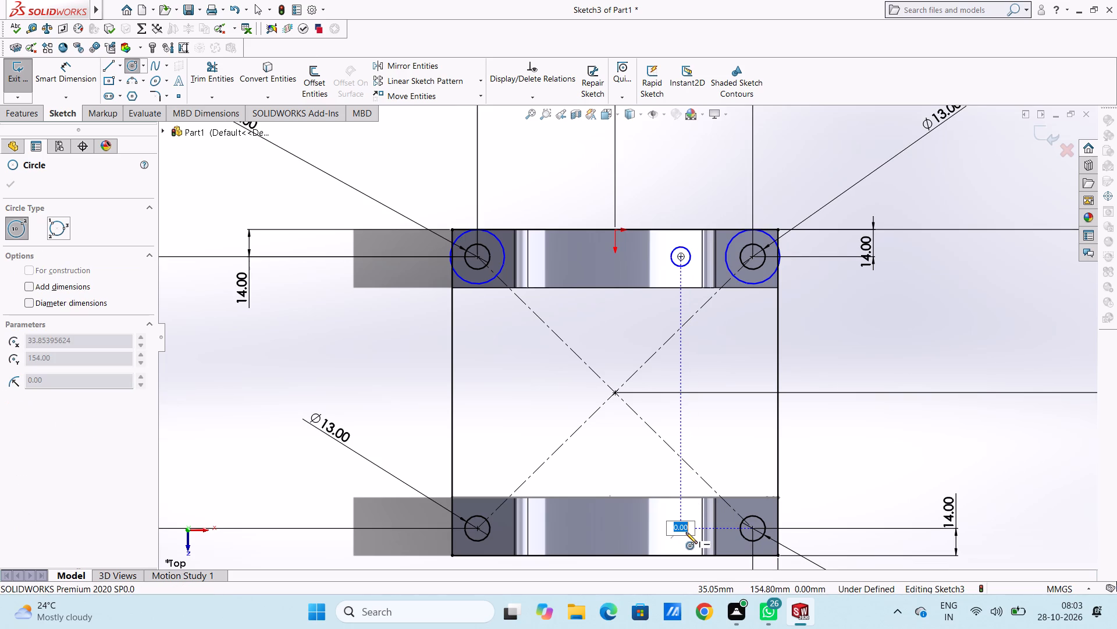
{"action": "key", "text": "5"}
{"action": "key", "text": "Return"}
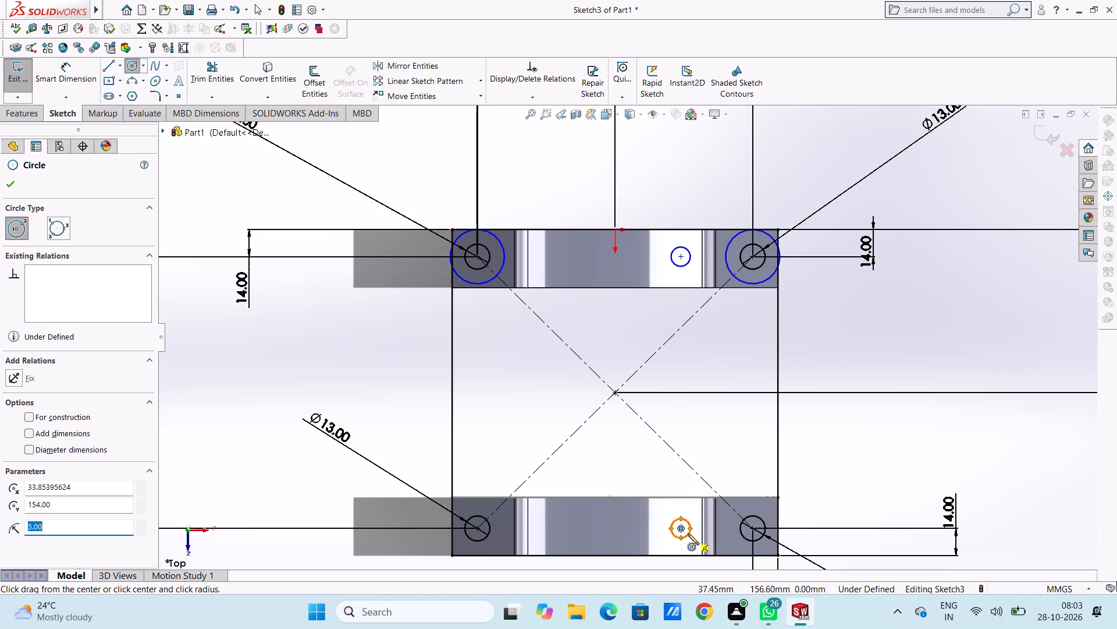
{"action": "left_click", "coordinate": [12, 180]}
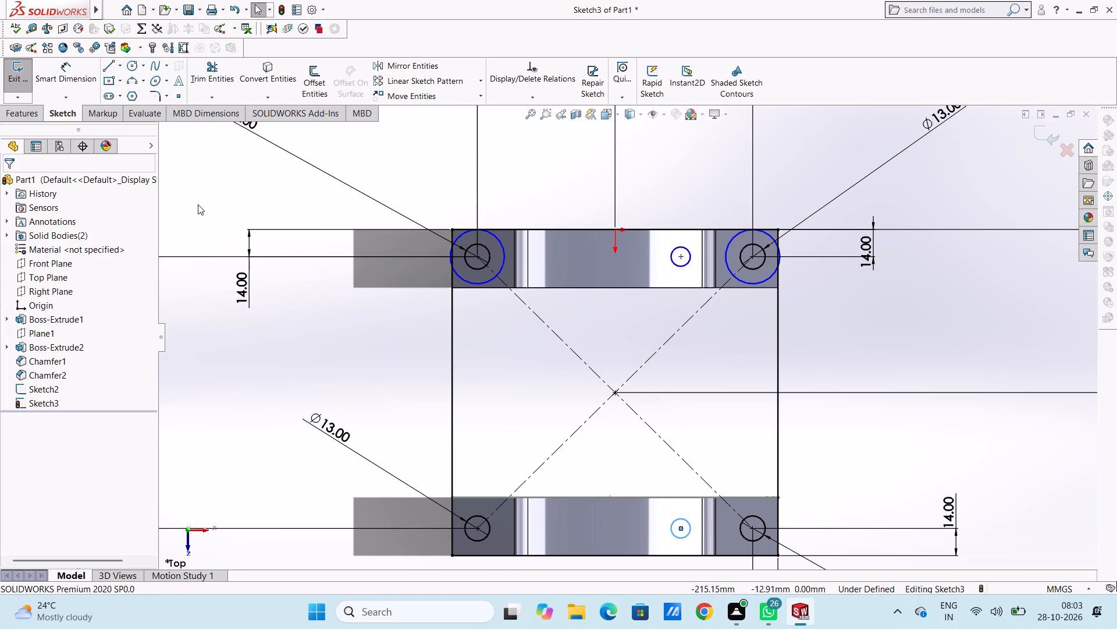
{"action": "left_click", "coordinate": [198, 204]}
Dimension the small circle's centre on the origin-side bracket 40 mm from the centre of its nearest corner hole.
{"action": "left_click", "coordinate": [83, 70]}
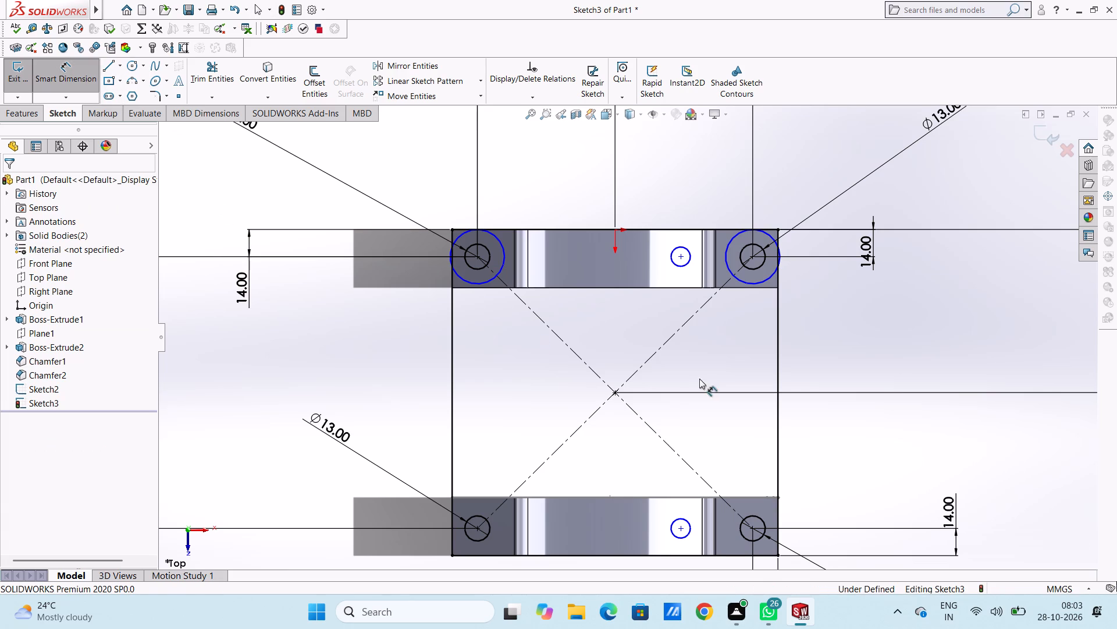
{"action": "left_click", "coordinate": [680, 256]}
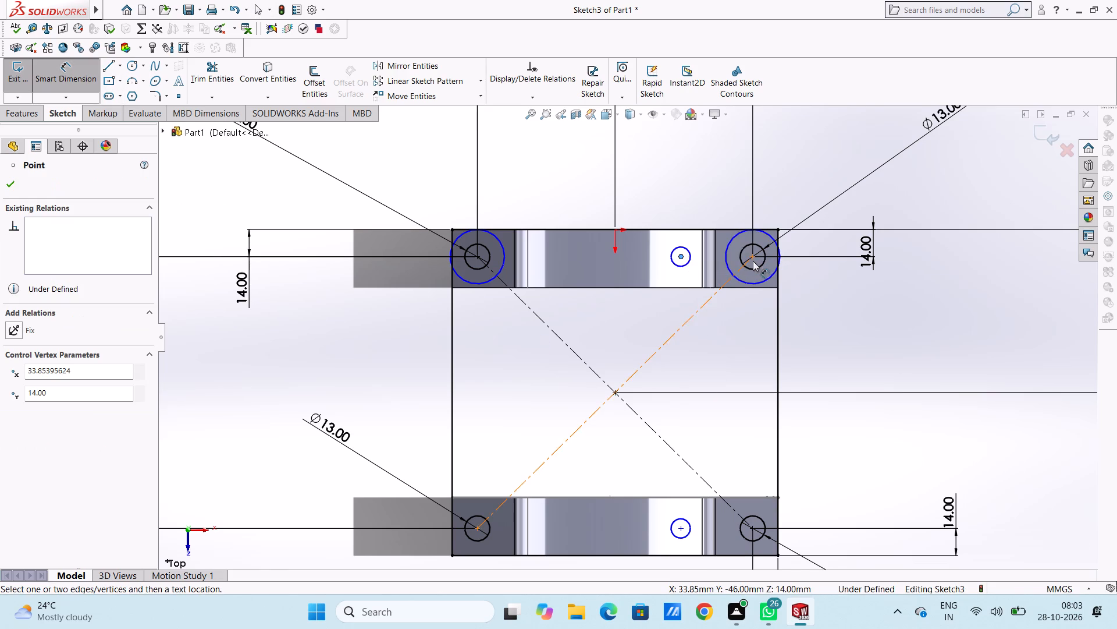
{"action": "left_click", "coordinate": [755, 257]}
{"action": "left_click", "coordinate": [706, 154]}
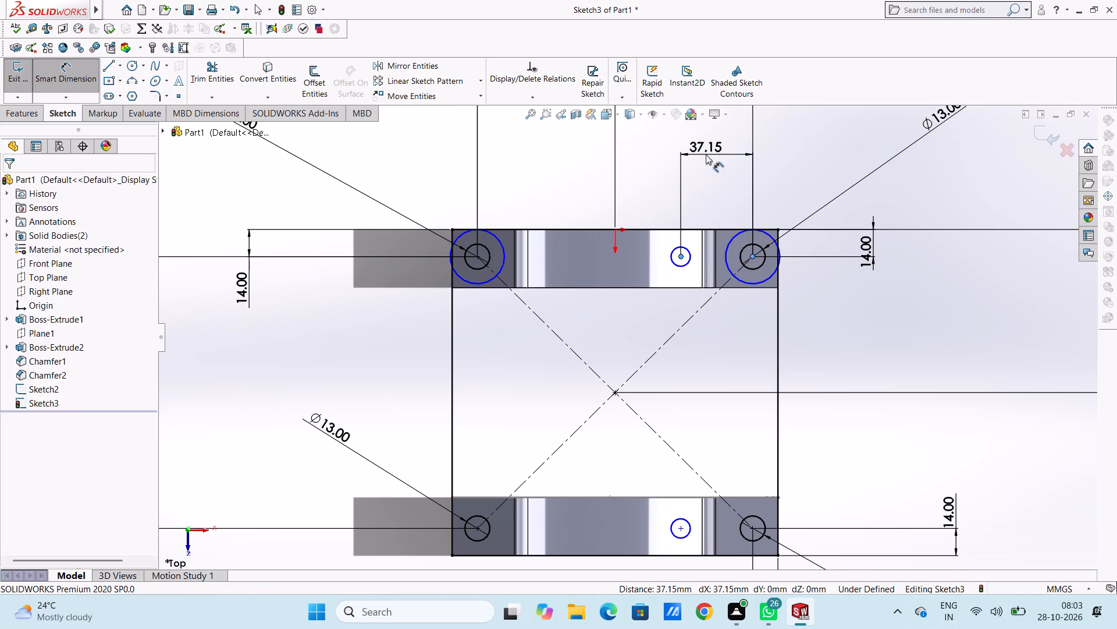
{"action": "type", "text": "40"}
{"action": "key", "text": "Return"}
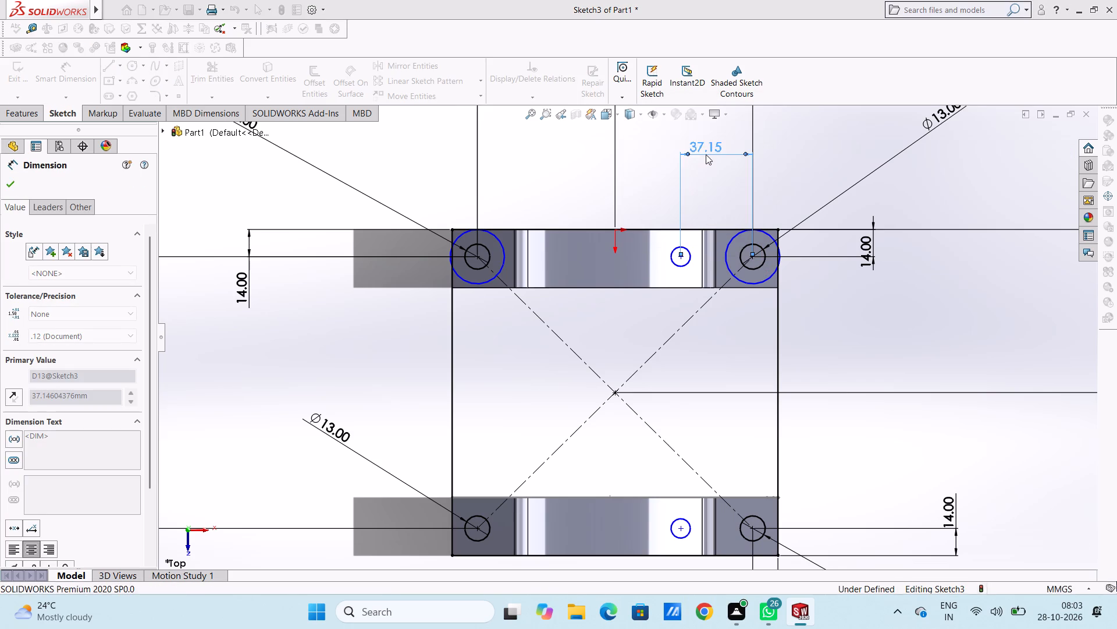
{"action": "left_click", "coordinate": [715, 174]}
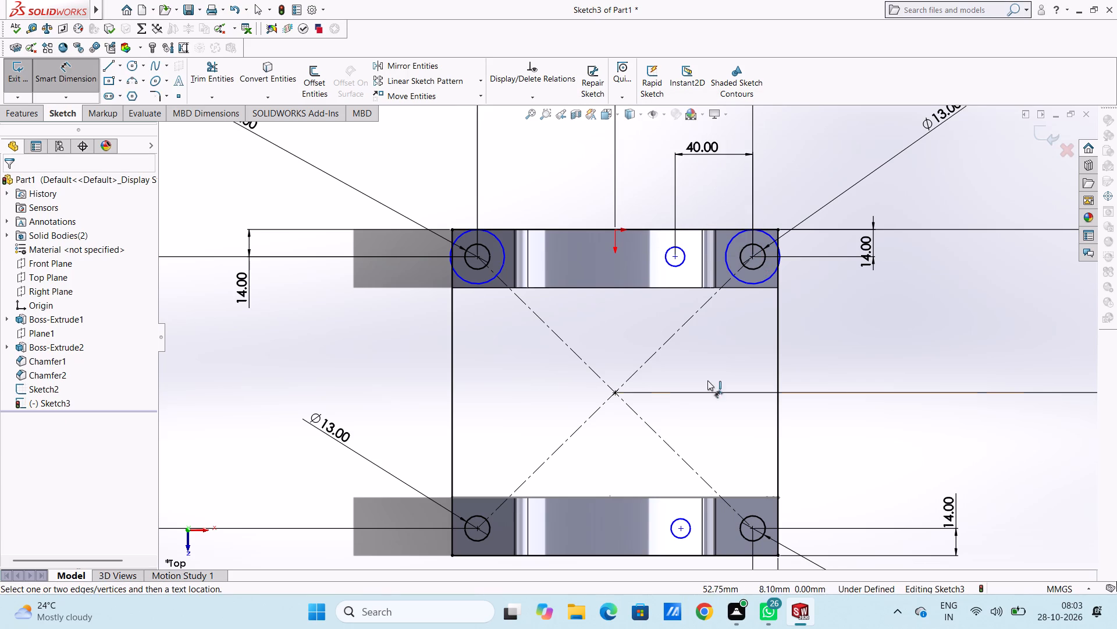
Dimension the small circle's centre on the bracket away from the origin 40 mm from the centre of its nearest corner hole.
{"action": "left_click", "coordinate": [682, 525]}
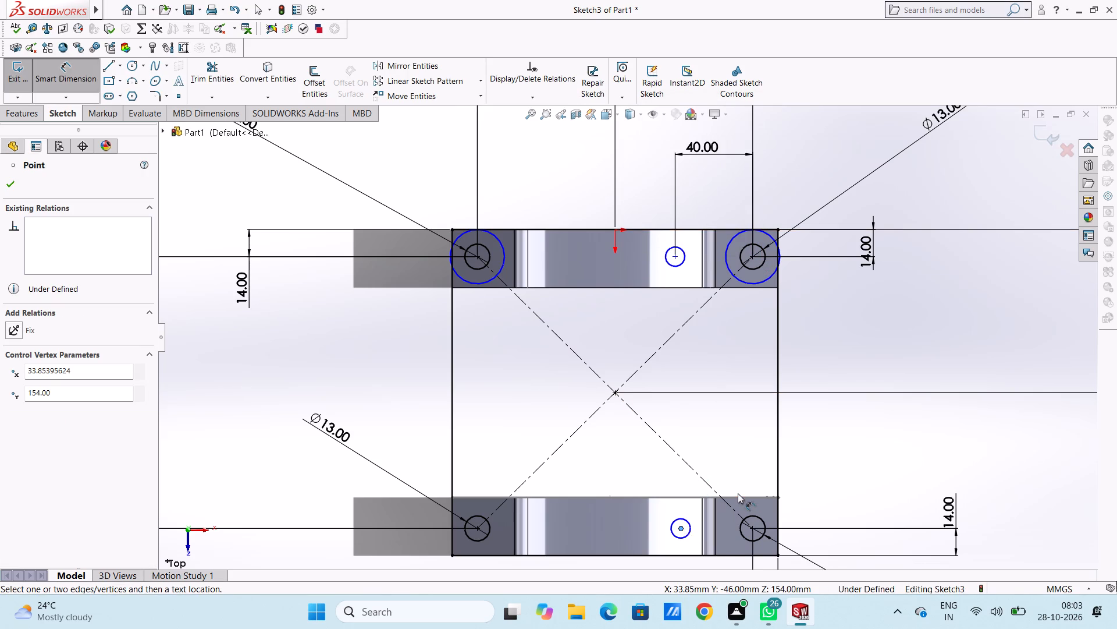
{"action": "scroll", "coordinate": [738, 493], "scroll_direction": "up", "scroll_amount": 4}
{"action": "scroll", "coordinate": [721, 517], "scroll_direction": "down", "scroll_amount": 3}
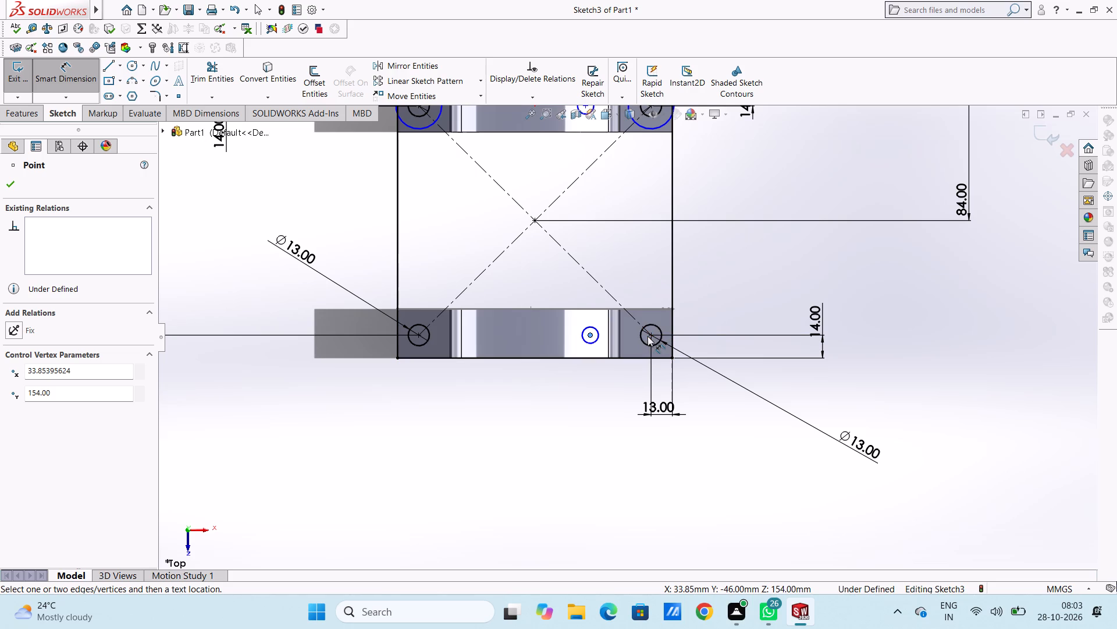
{"action": "left_click", "coordinate": [651, 335]}
{"action": "left_click", "coordinate": [611, 442]}
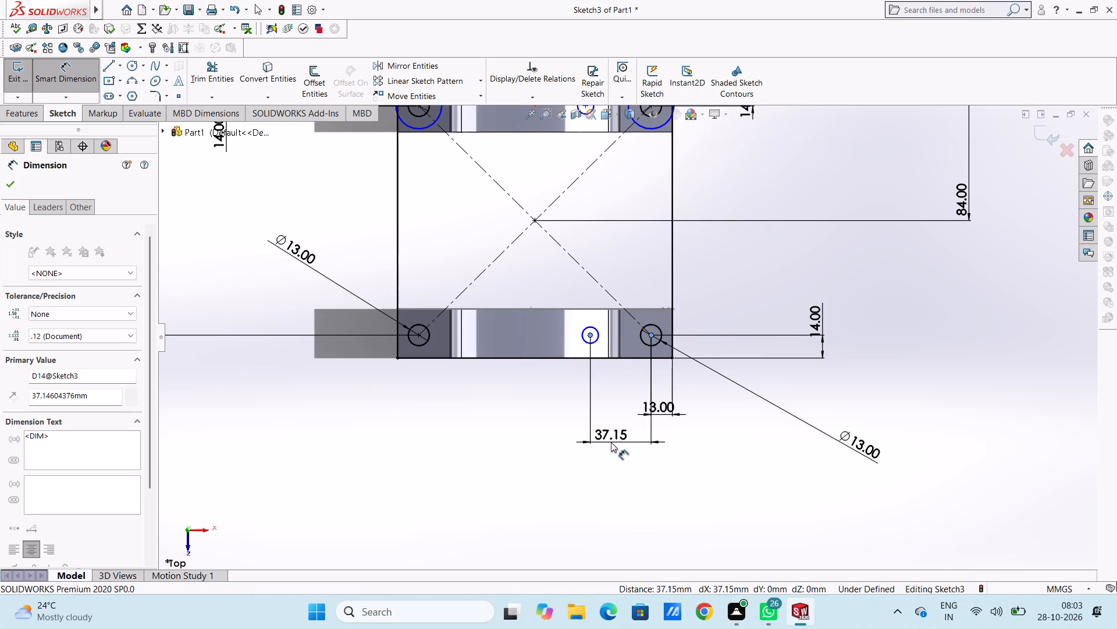
{"action": "type", "text": "40"}
{"action": "key", "text": "Return"}
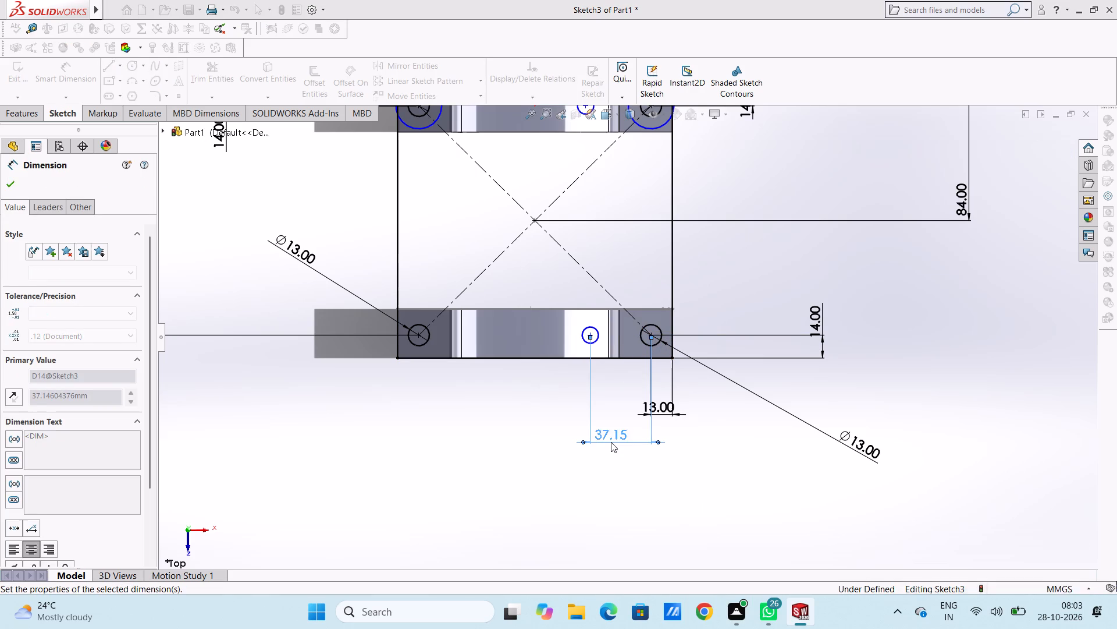
{"action": "left_click", "coordinate": [543, 376]}
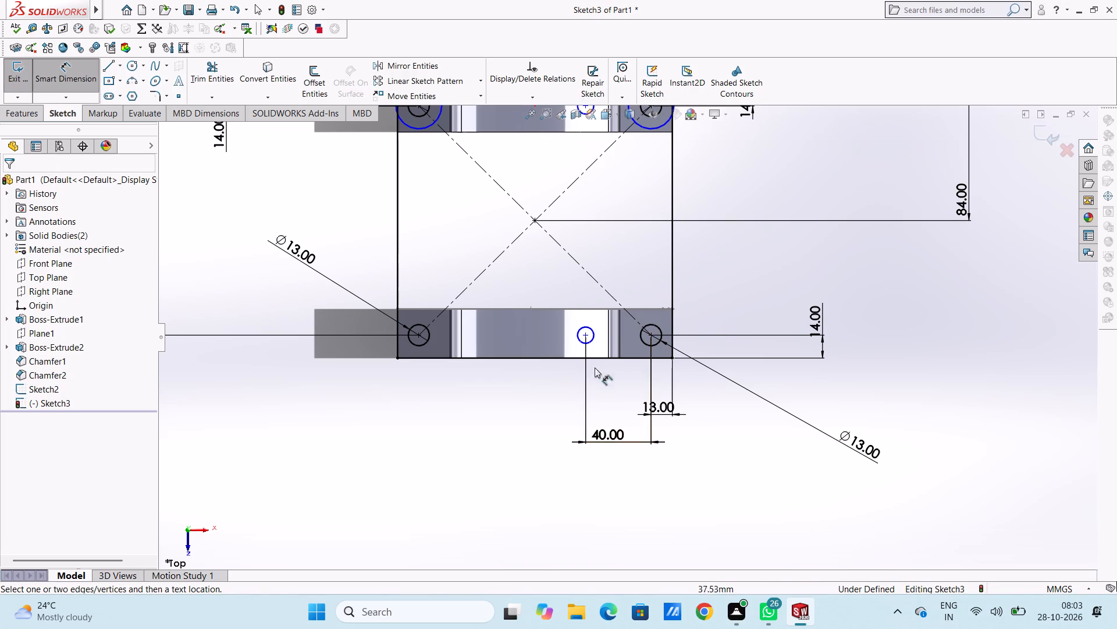
On the bracket away from the origin, dimension the small circle at 10 mm diameter and its centre 14 mm from the outer edge.
{"action": "scroll", "coordinate": [591, 341], "scroll_direction": "down", "scroll_amount": 2}
{"action": "left_click", "coordinate": [595, 342]}
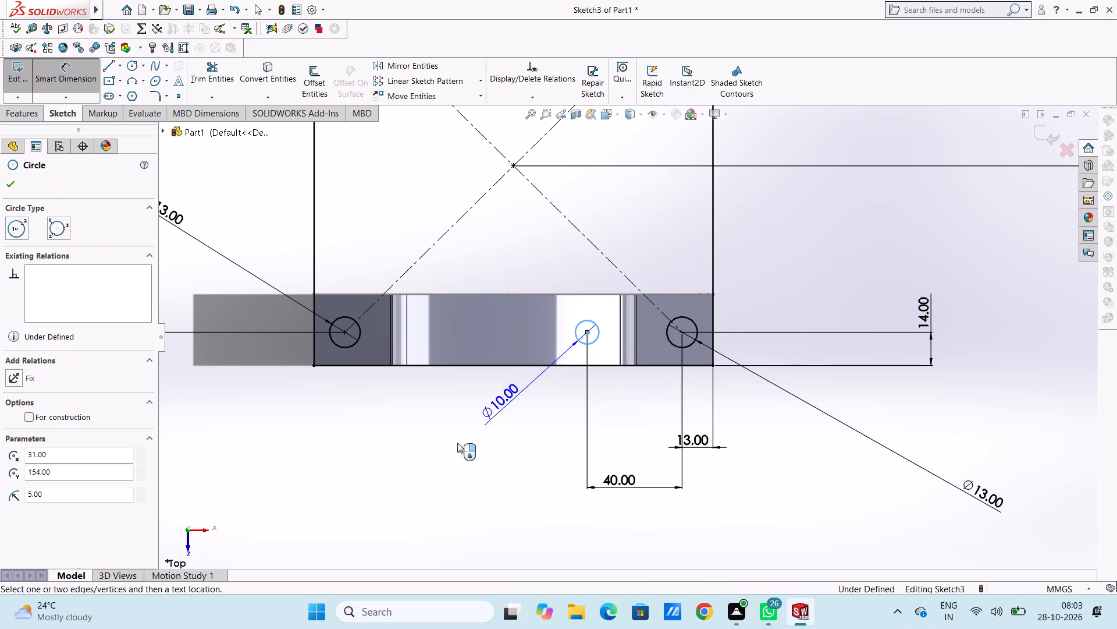
{"action": "left_click", "coordinate": [412, 471]}
{"action": "double_click", "coordinate": [362, 450]}
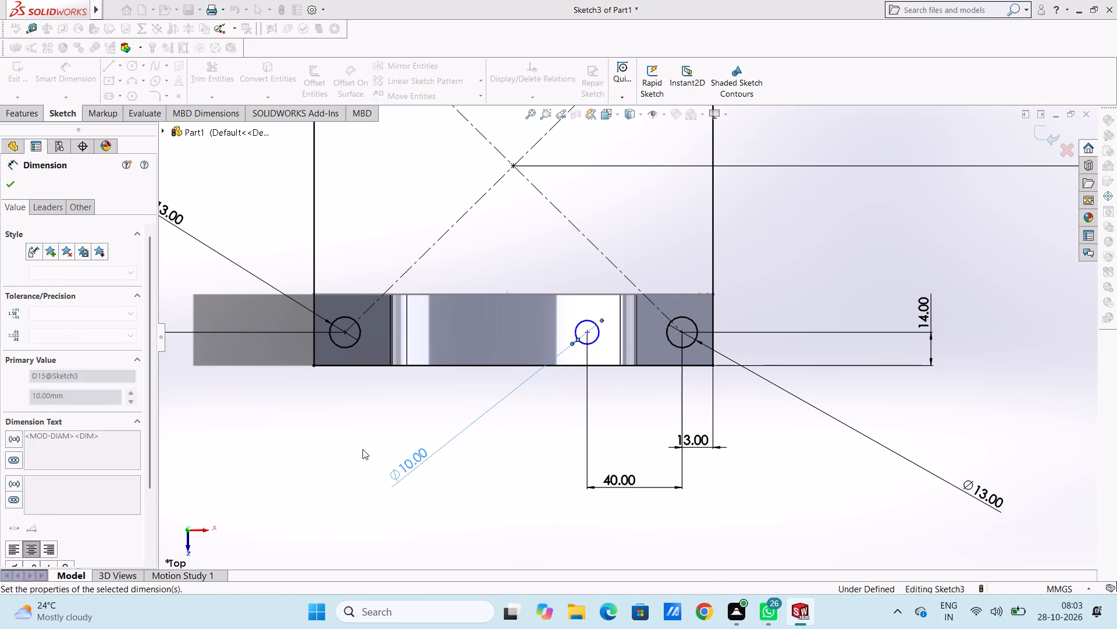
{"action": "left_click", "coordinate": [590, 334]}
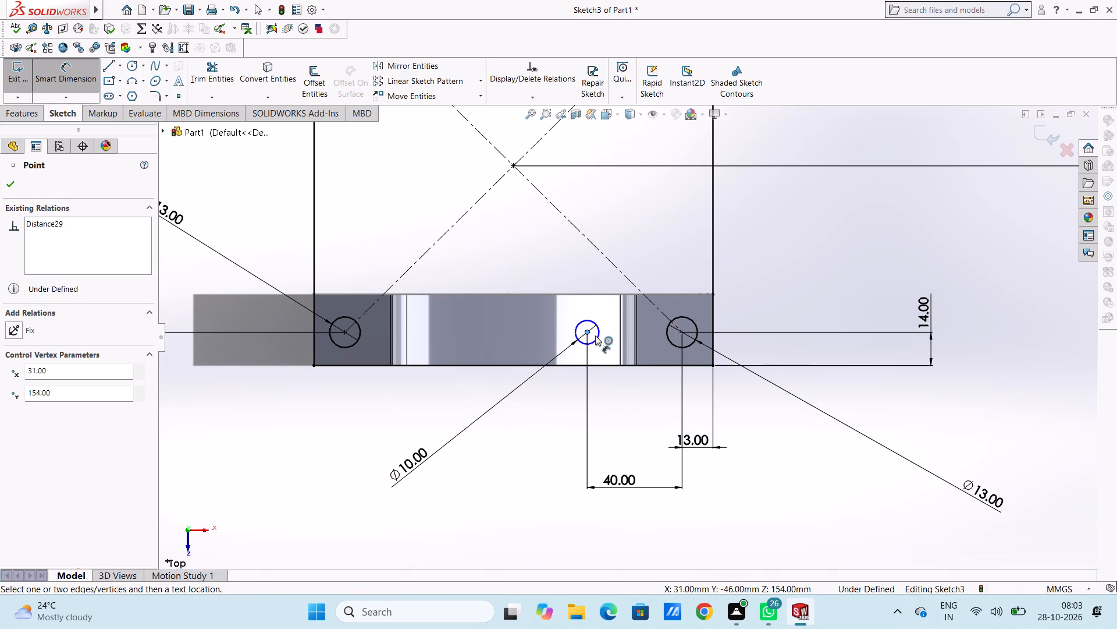
{"action": "left_click", "coordinate": [603, 367]}
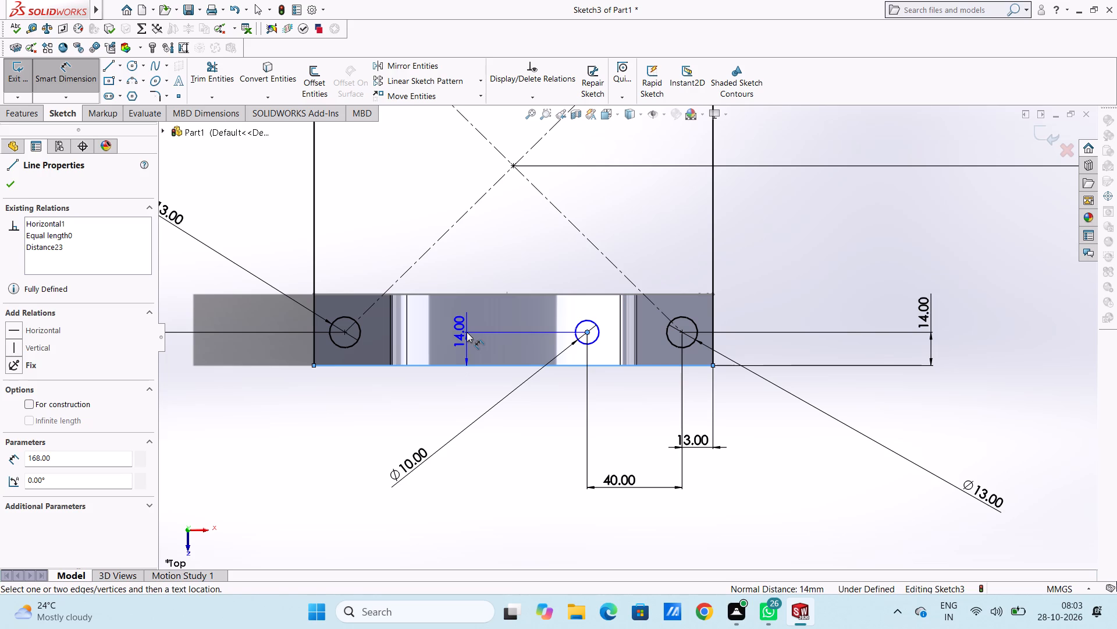
{"action": "left_click", "coordinate": [467, 332]}
{"action": "left_click", "coordinate": [417, 314]}
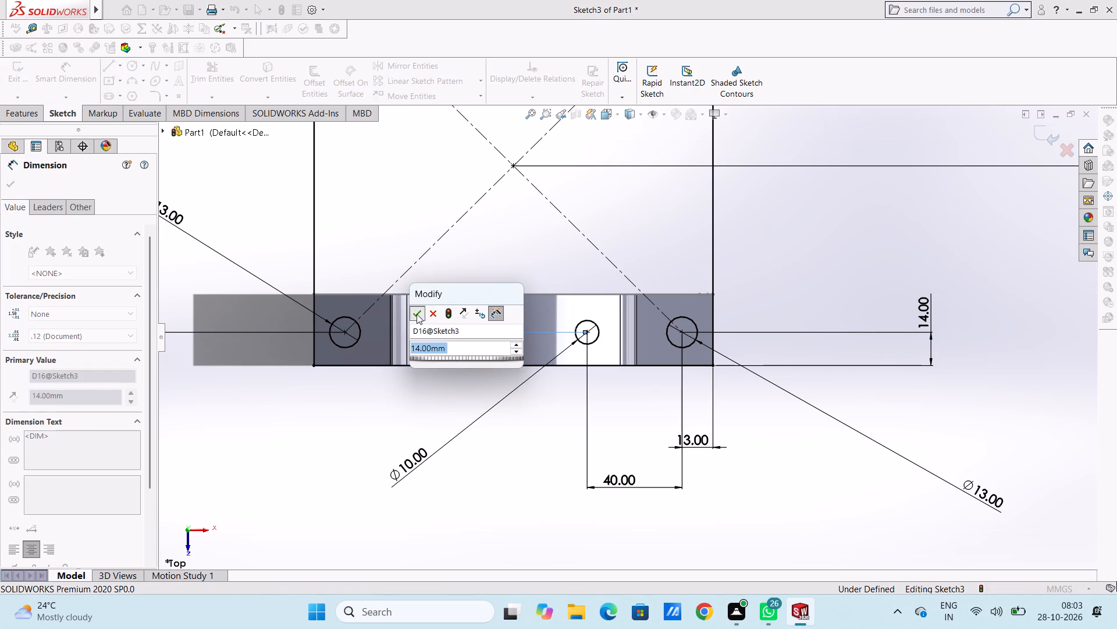
{"action": "left_click", "coordinate": [514, 260]}
On the origin-side bracket, dimension the small circle at 10 mm diameter and its centre 14 mm from the outer edge.
{"action": "scroll", "coordinate": [585, 261], "scroll_direction": "up", "scroll_amount": 7}
{"action": "scroll", "coordinate": [607, 239], "scroll_direction": "down", "scroll_amount": 4}
{"action": "scroll", "coordinate": [609, 303], "scroll_direction": "down", "scroll_amount": 4}
{"action": "left_click", "coordinate": [621, 262]}
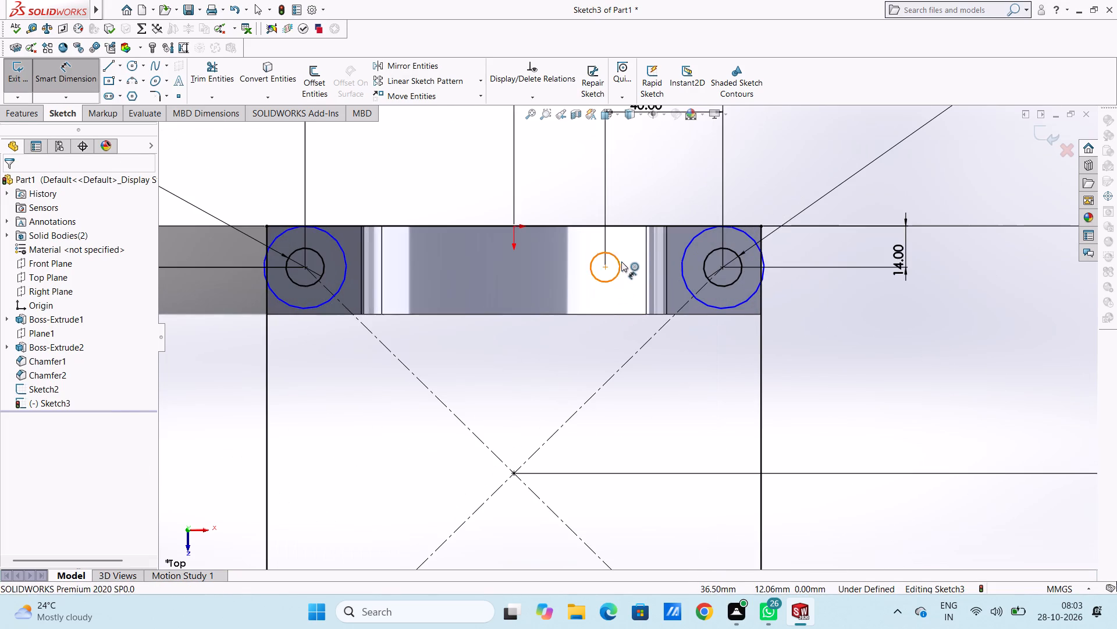
{"action": "left_click", "coordinate": [845, 147]}
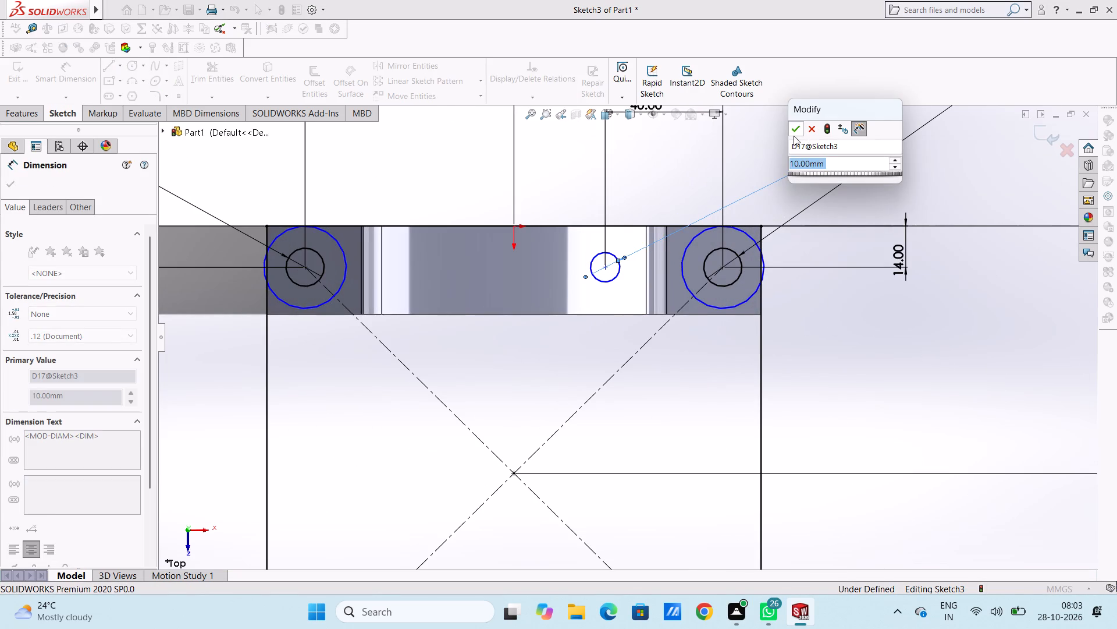
{"action": "left_click", "coordinate": [792, 134]}
{"action": "left_click", "coordinate": [780, 147]}
{"action": "left_click", "coordinate": [607, 270]}
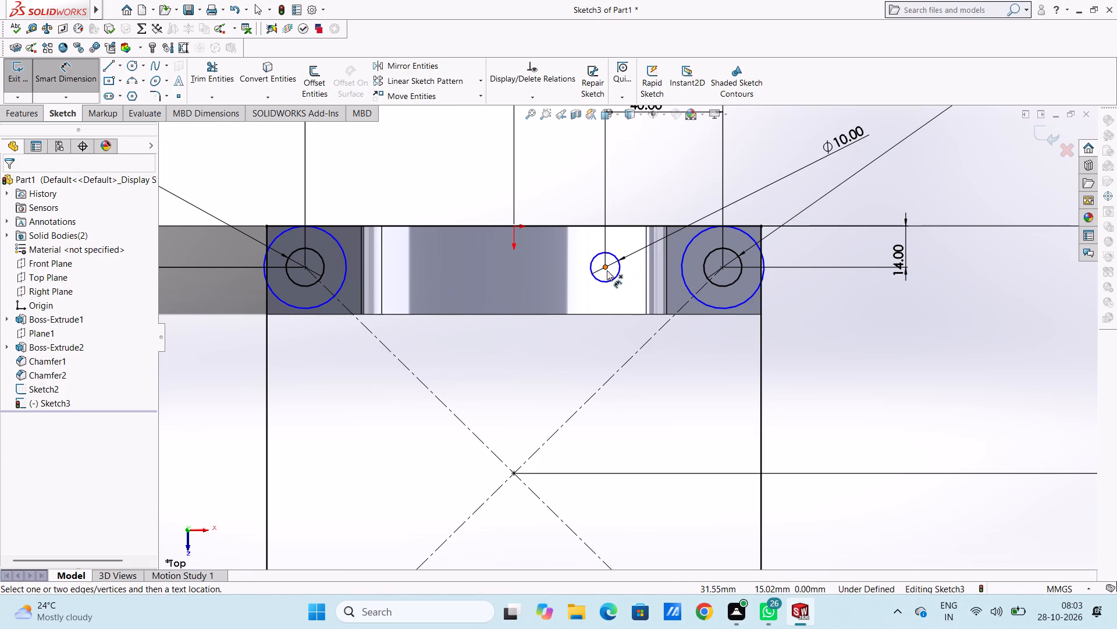
{"action": "left_click", "coordinate": [616, 228]}
{"action": "left_click", "coordinate": [474, 186]}
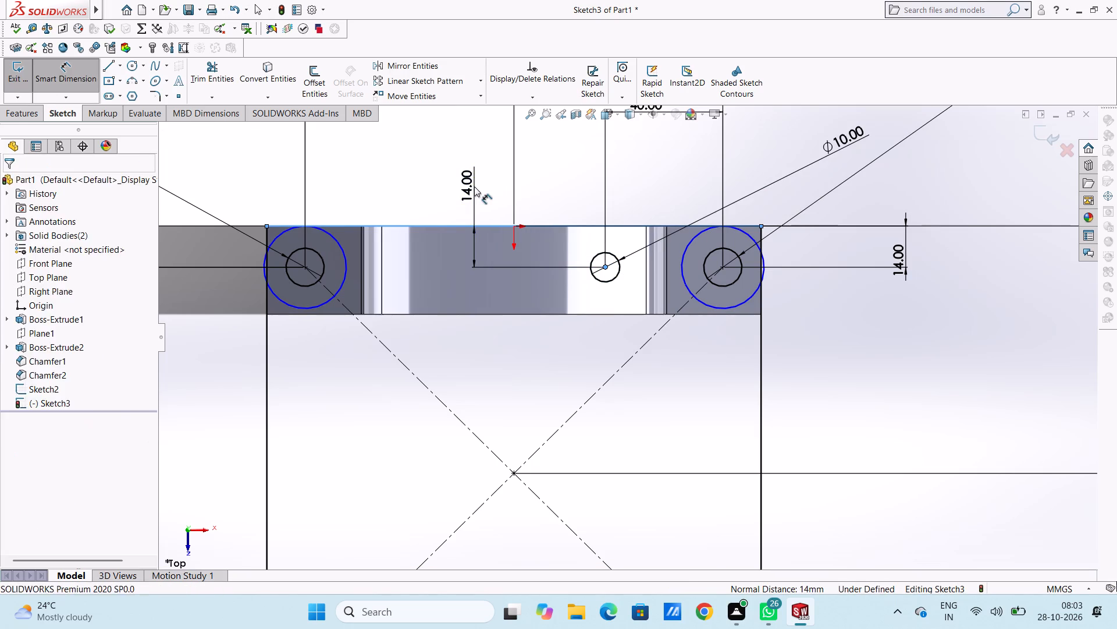
{"action": "double_click", "coordinate": [426, 165]}
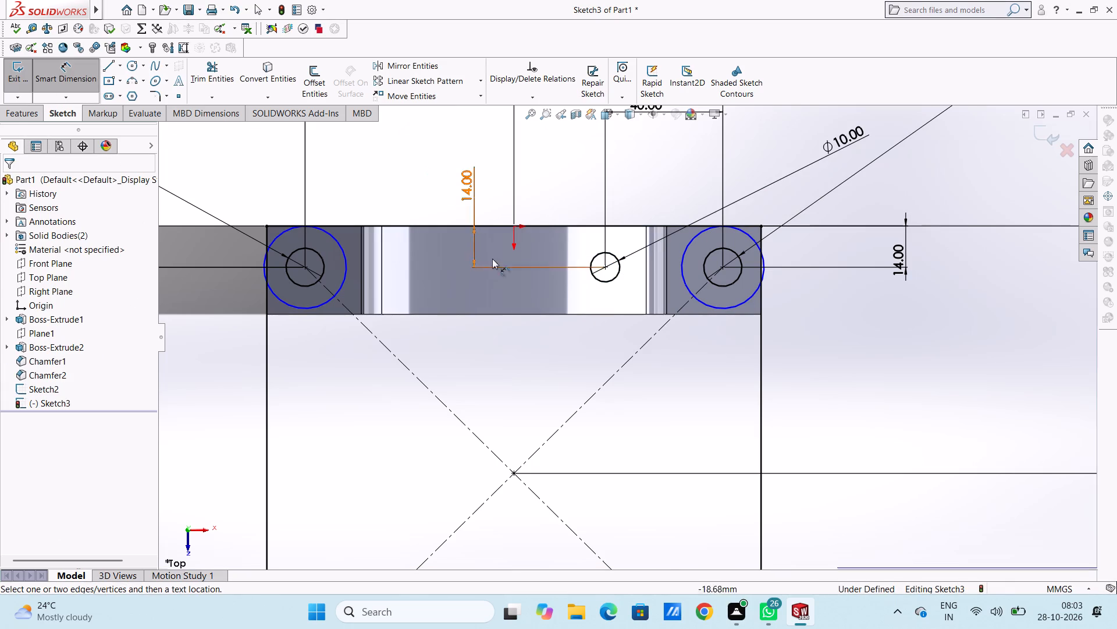
Dimension the two larger circles around the origin-side bracket's corner holes at 28 mm diameter each.
{"action": "scroll", "coordinate": [511, 386], "scroll_direction": "up", "scroll_amount": 5}
{"action": "scroll", "coordinate": [534, 405], "scroll_direction": "down", "scroll_amount": 3}
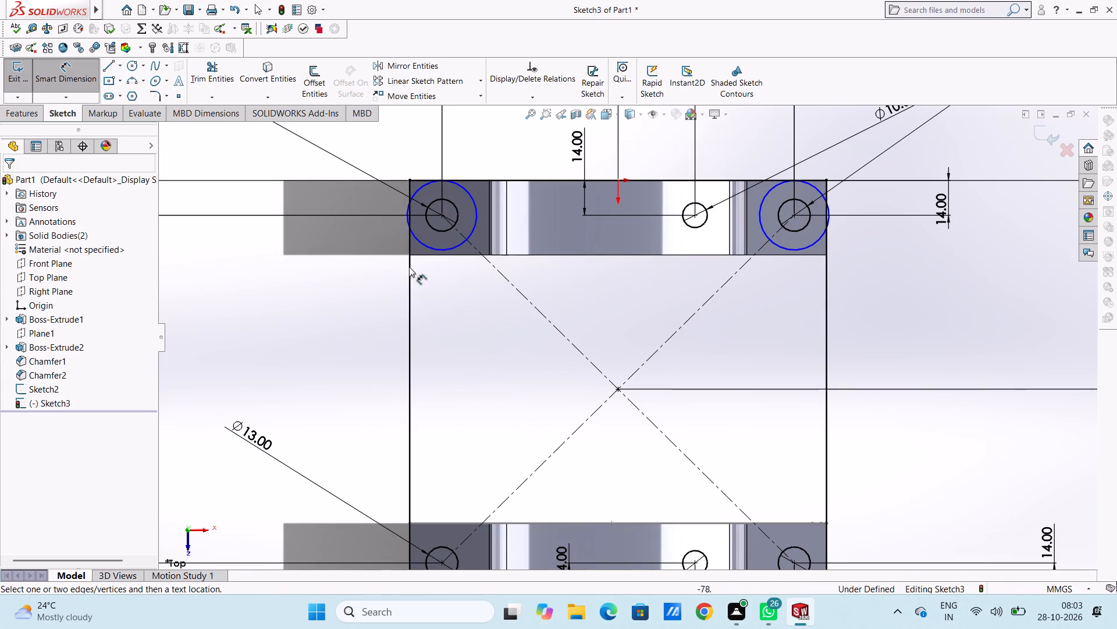
{"action": "left_click", "coordinate": [437, 250]}
{"action": "scroll", "coordinate": [316, 312], "scroll_direction": "up", "scroll_amount": 5}
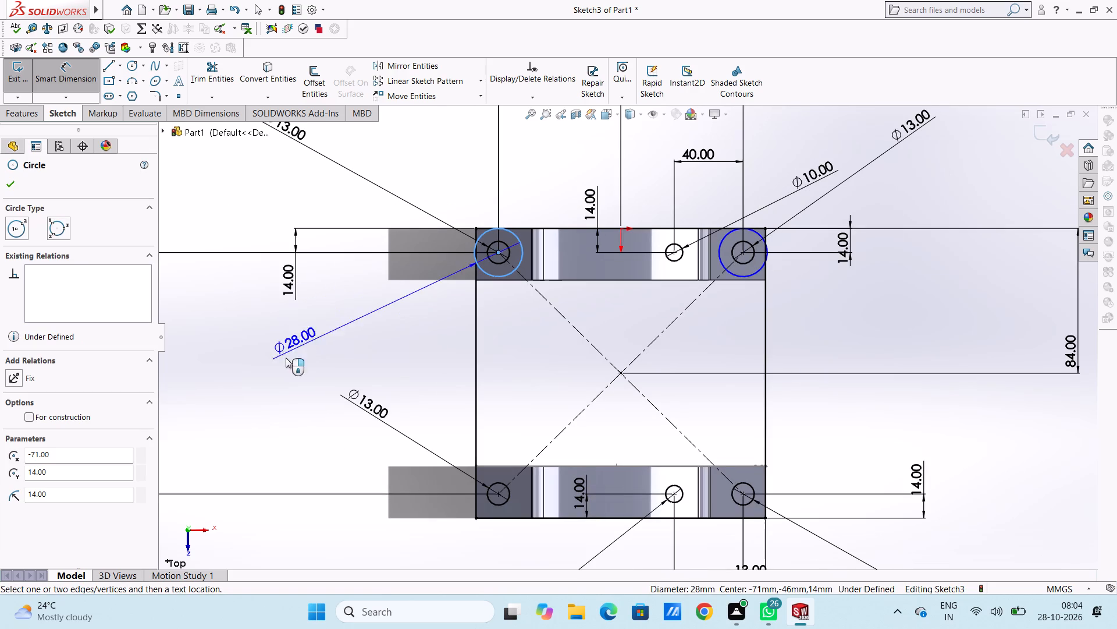
{"action": "left_click", "coordinate": [270, 379]}
{"action": "left_click", "coordinate": [216, 363]}
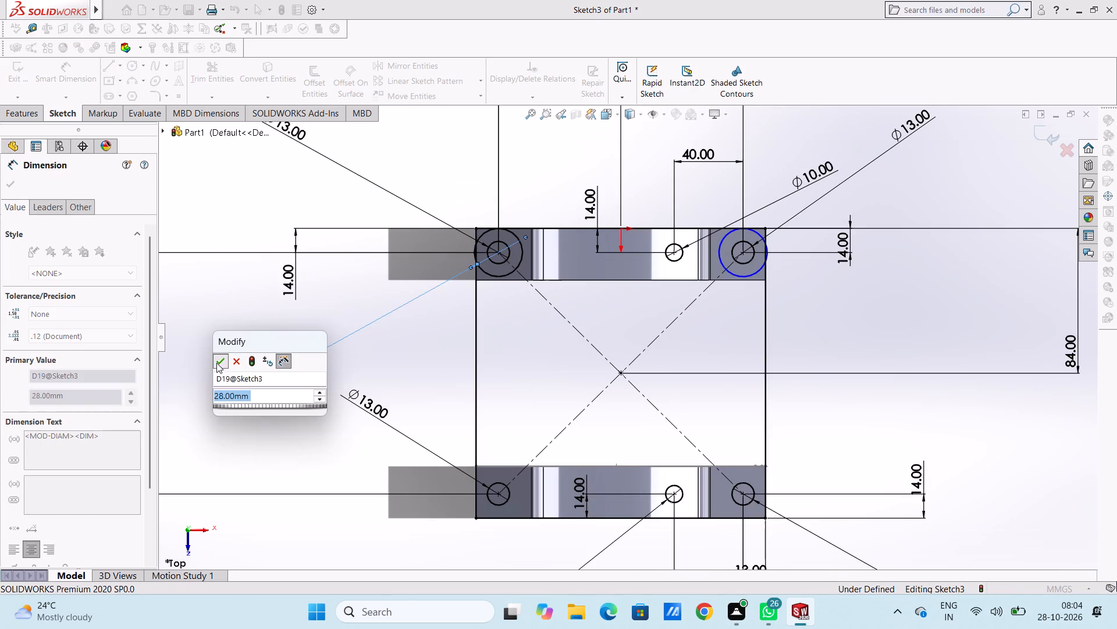
{"action": "left_click", "coordinate": [223, 337]}
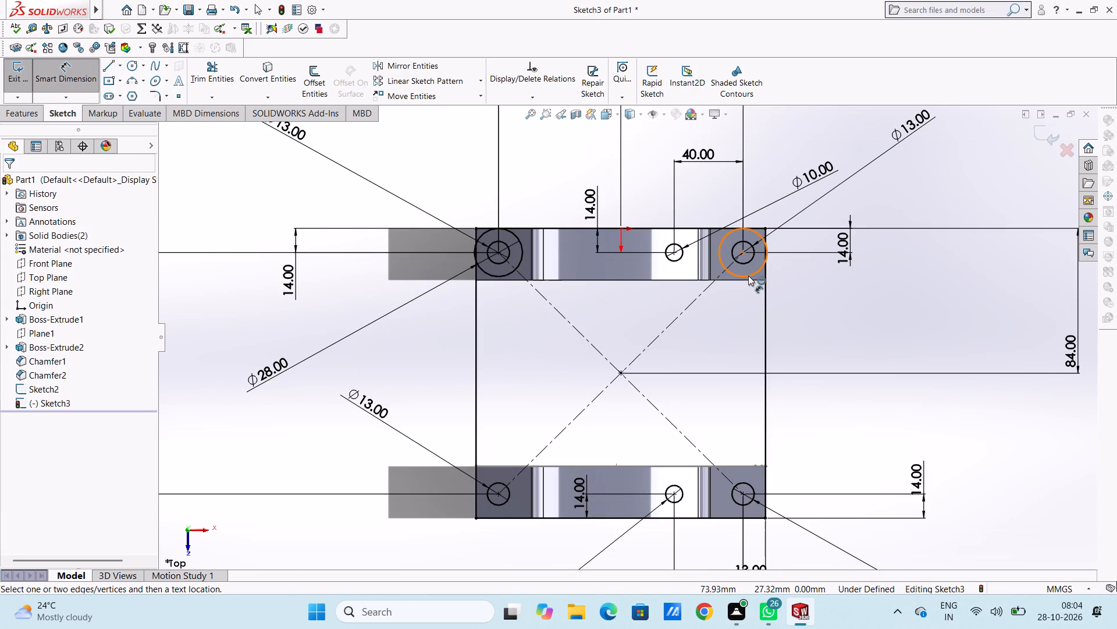
{"action": "left_click", "coordinate": [748, 275]}
{"action": "left_click", "coordinate": [1006, 423]}
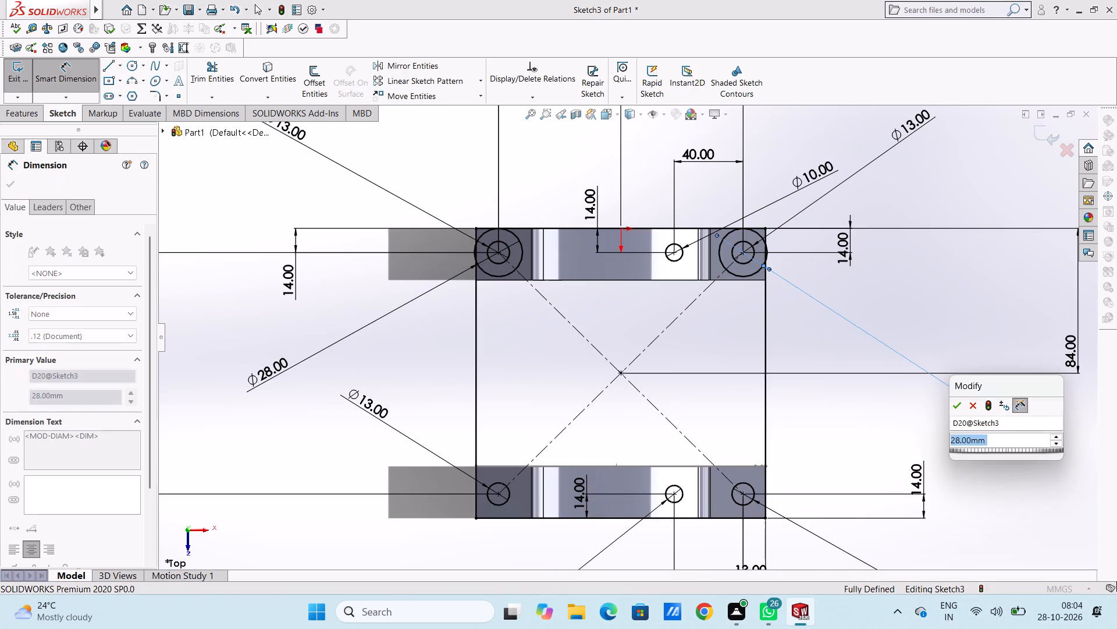
{"action": "left_click", "coordinate": [958, 409]}
{"action": "left_click", "coordinate": [862, 425]}
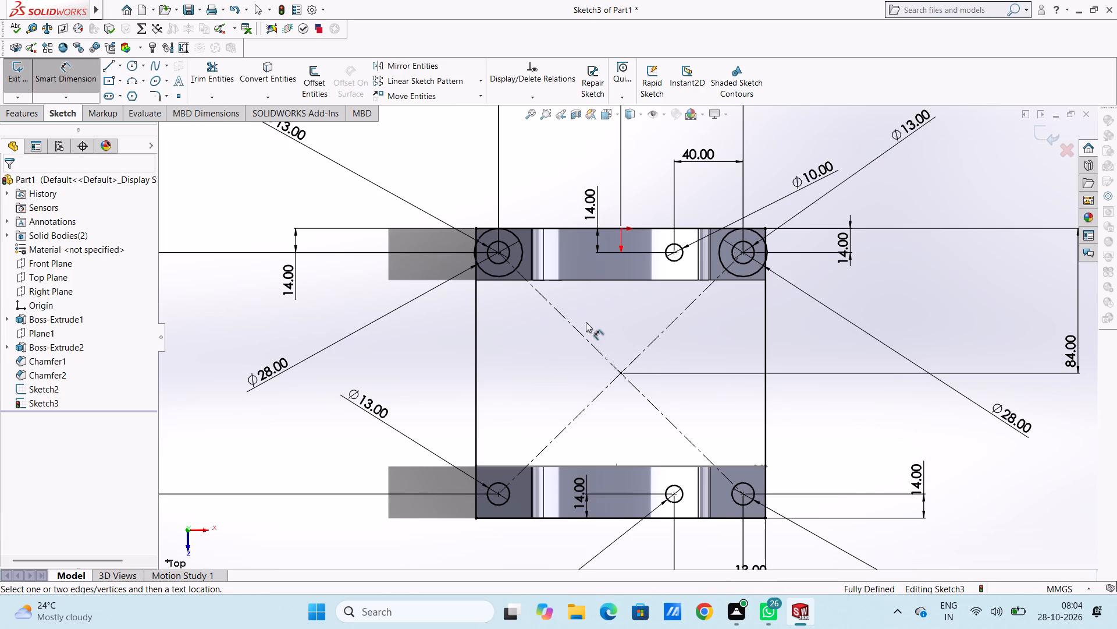
Sketch a 12 mm radius circle concentric with the 10 mm circle on each bracket.
{"action": "left_click", "coordinate": [134, 65]}
{"action": "left_click", "coordinate": [673, 256]}
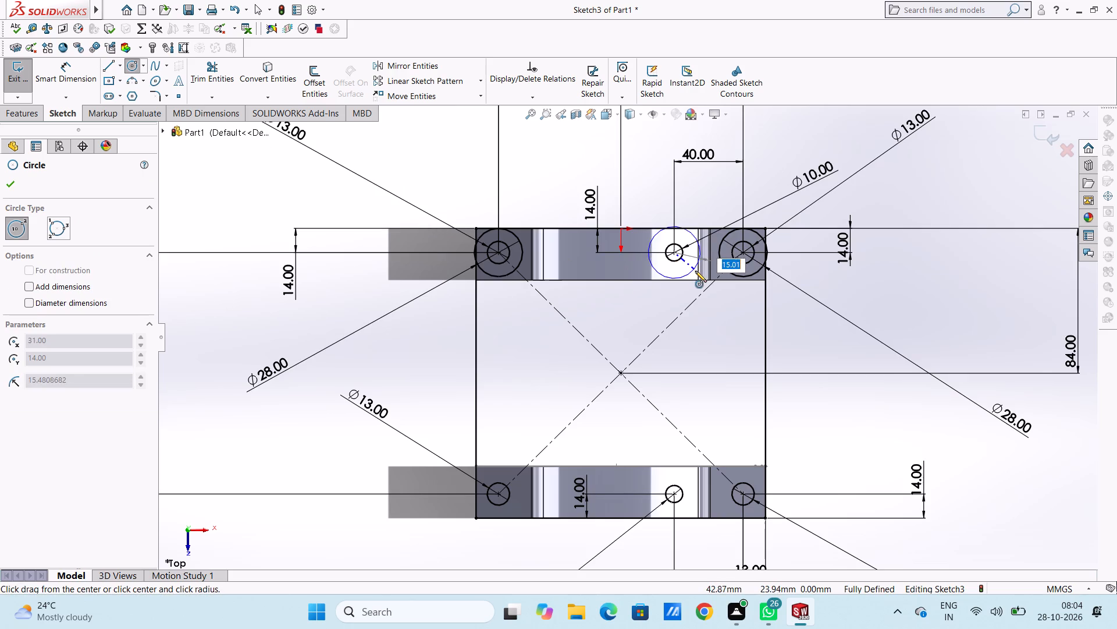
{"action": "type", "text": "12"}
{"action": "key", "text": "Return"}
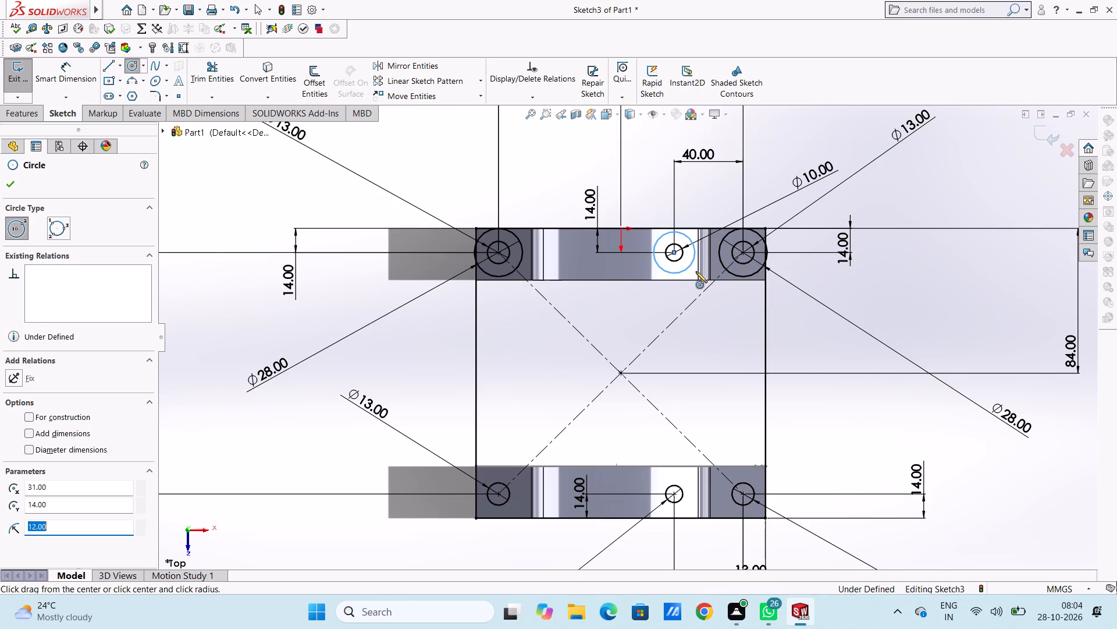
{"action": "left_click", "coordinate": [673, 497]}
{"action": "type", "text": "12"}
{"action": "key", "text": "Return"}
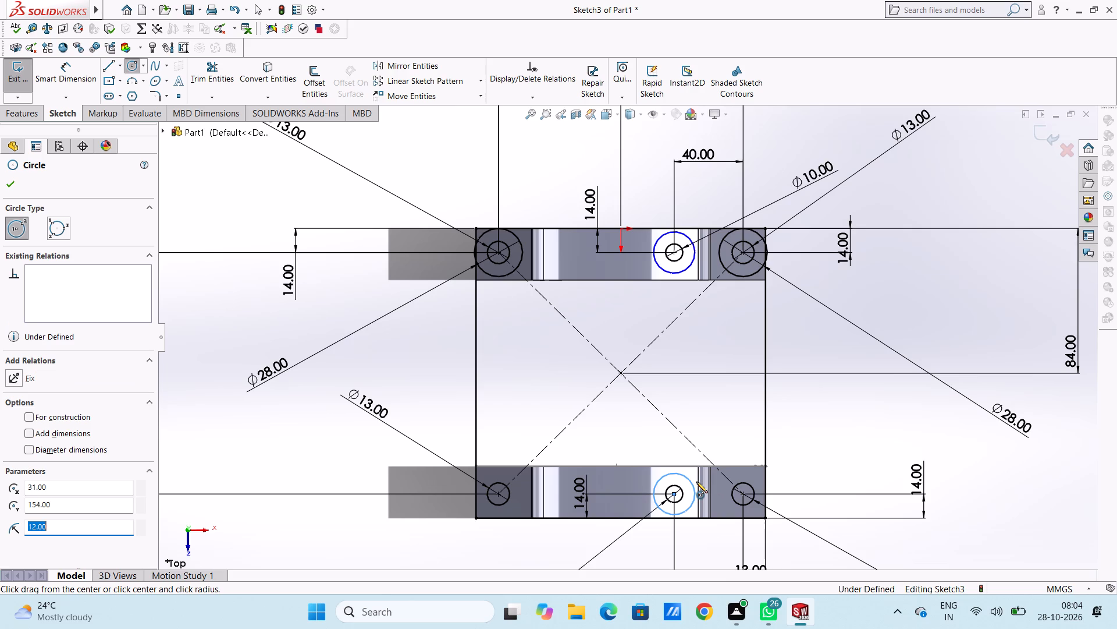
{"action": "left_click", "coordinate": [11, 188]}
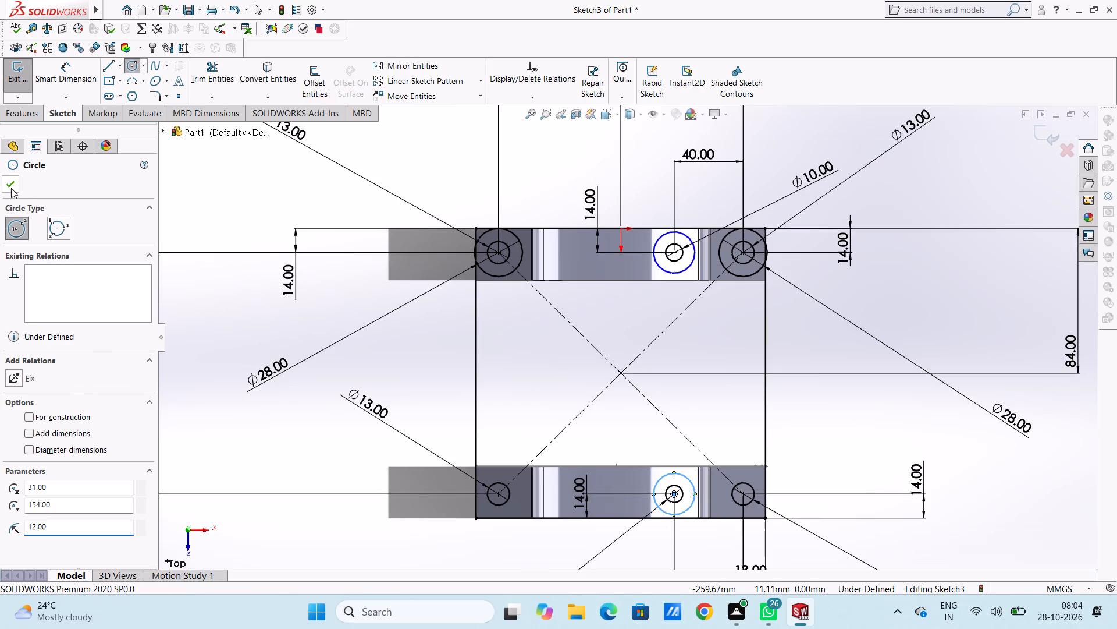
{"action": "left_click", "coordinate": [247, 314]}
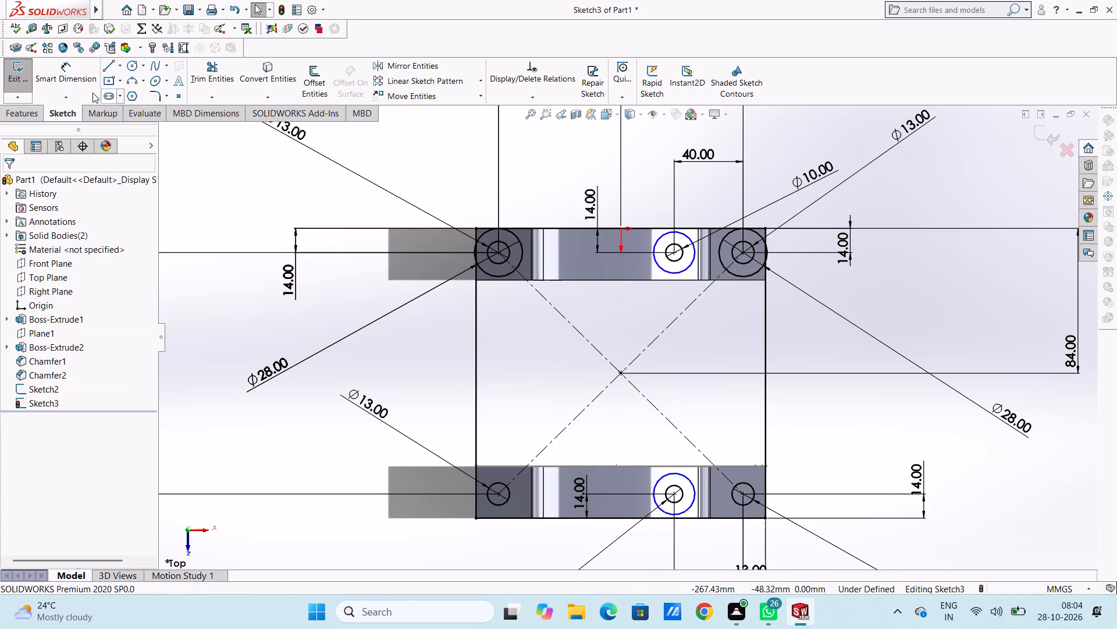
Dimension the circle around each bracket's 10 mm circle at 24 mm diameter.
{"action": "left_click", "coordinate": [70, 80]}
{"action": "left_click", "coordinate": [682, 233]}
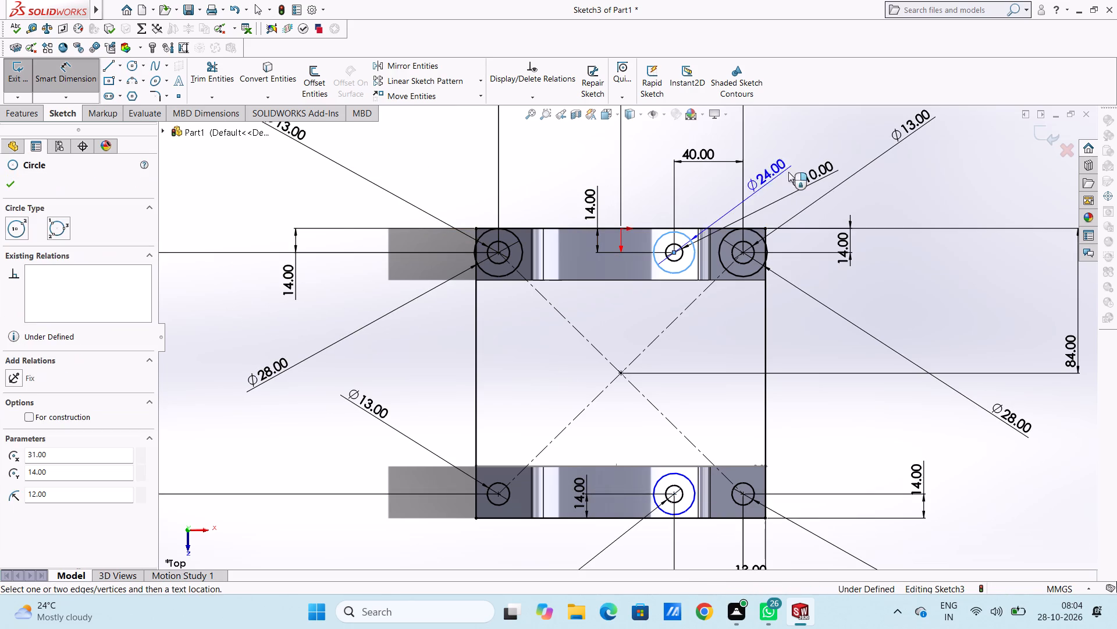
{"action": "left_click", "coordinate": [855, 135]}
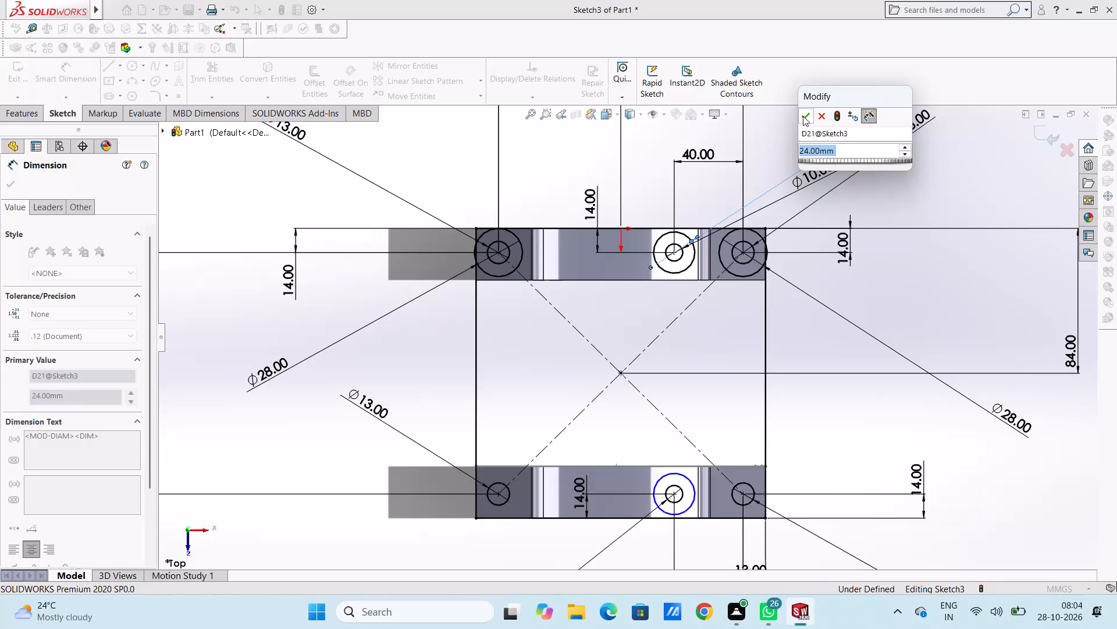
{"action": "left_click", "coordinate": [803, 116]}
{"action": "left_click", "coordinate": [791, 130]}
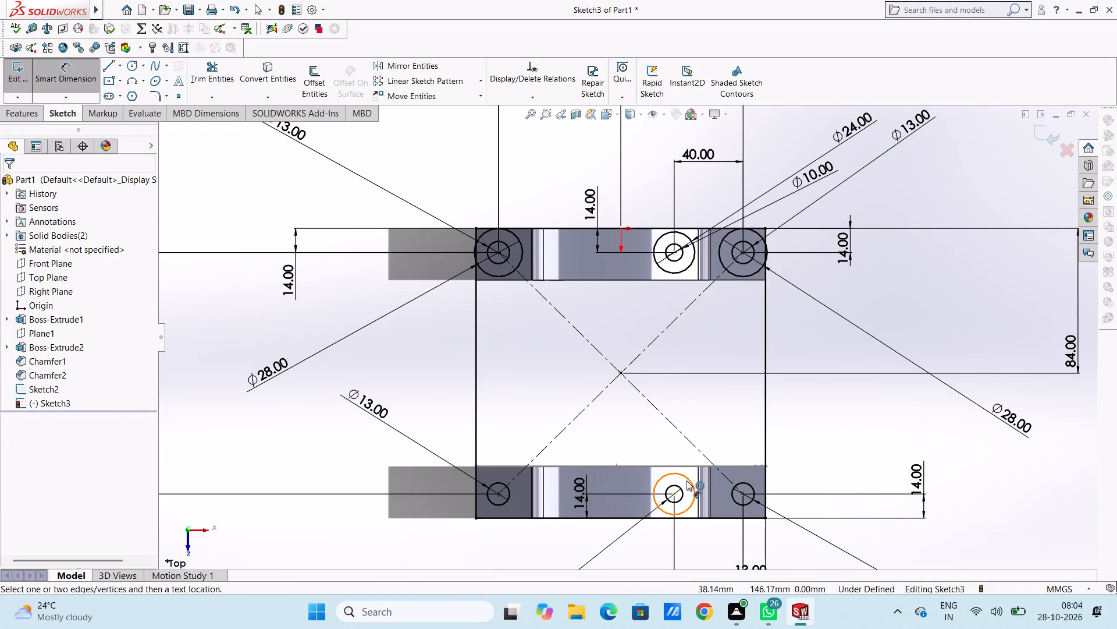
{"action": "left_click", "coordinate": [686, 480]}
{"action": "left_click", "coordinate": [862, 348]}
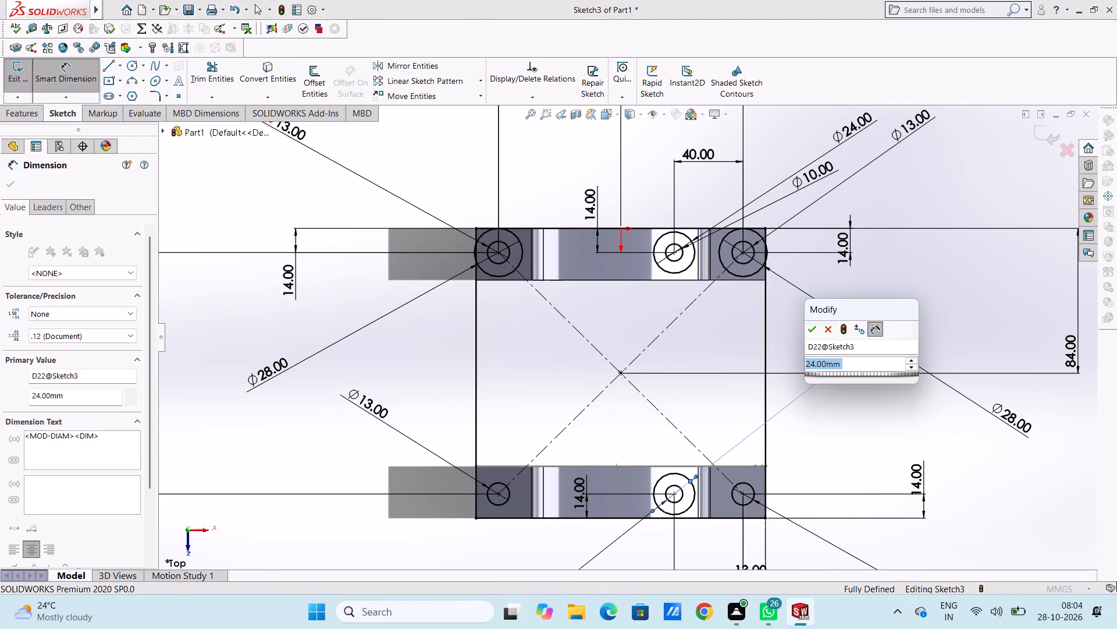
{"action": "left_click", "coordinate": [807, 328]}
{"action": "left_click", "coordinate": [709, 343]}
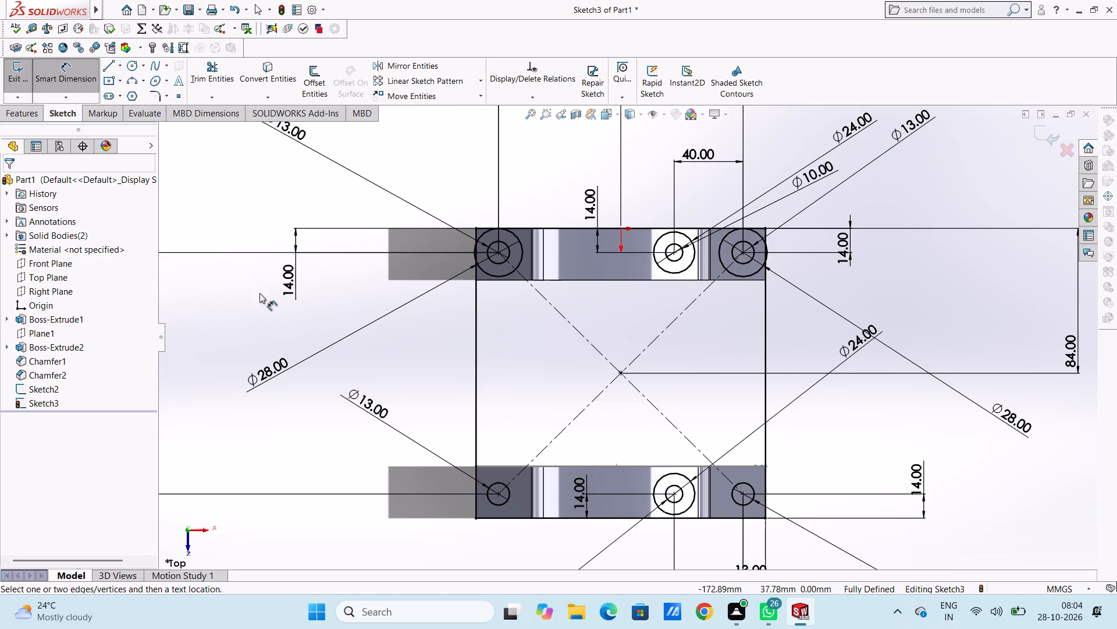
{"action": "left_click", "coordinate": [72, 79]}
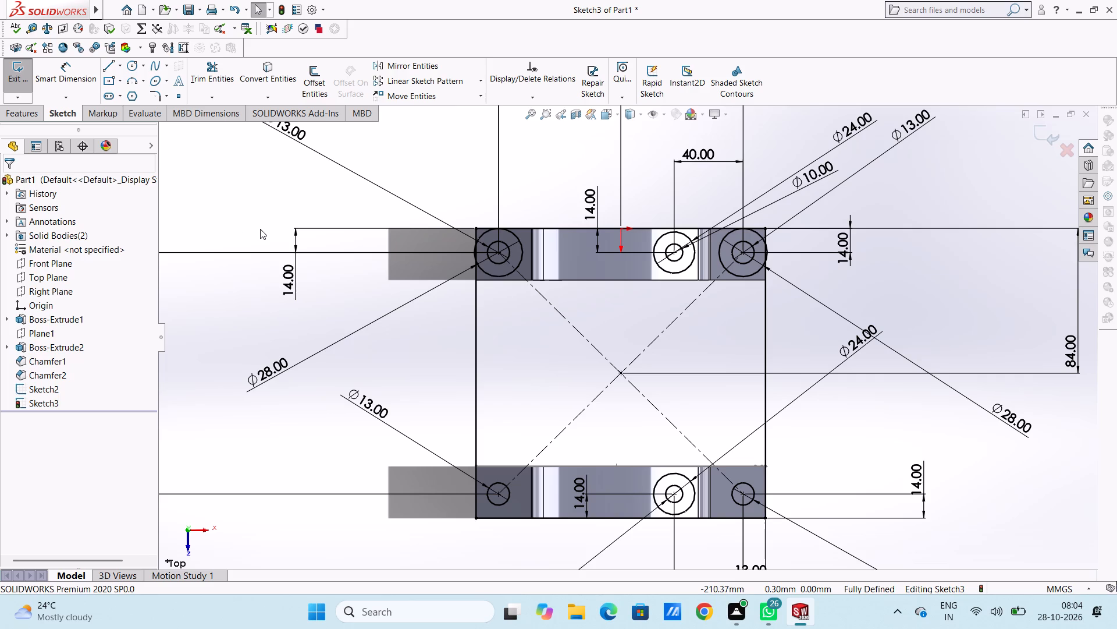
Offset only the origin-side outer edge of the base rectangle 17 mm inward, without chain selection.
{"action": "scroll", "coordinate": [570, 229], "scroll_direction": "down", "scroll_amount": 4}
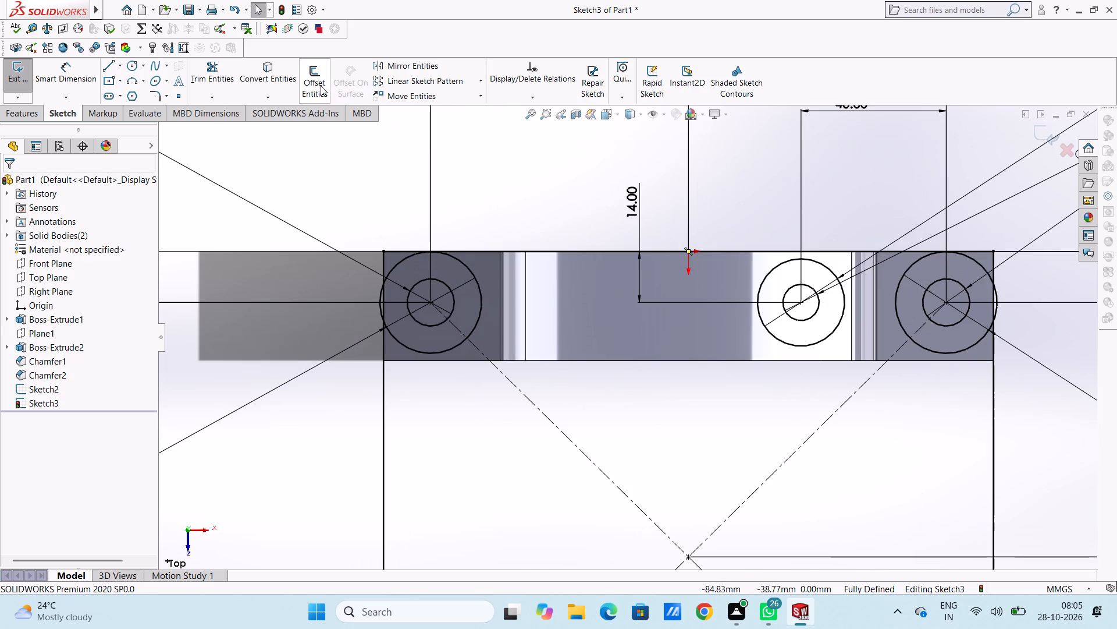
{"action": "left_click", "coordinate": [319, 84]}
{"action": "left_click", "coordinate": [547, 253]}
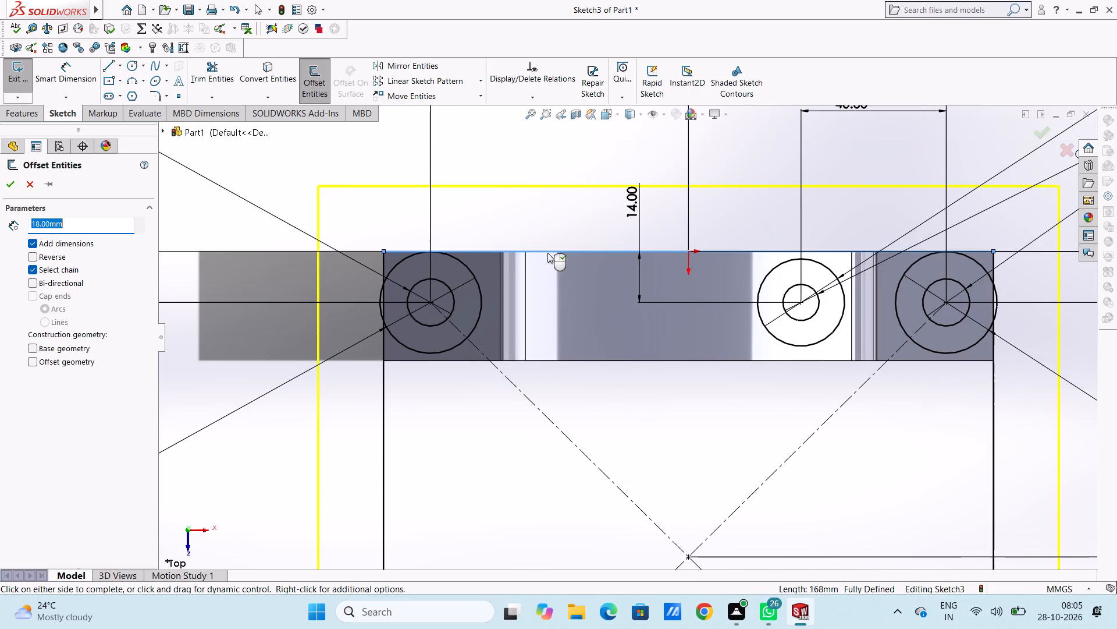
{"action": "left_click", "coordinate": [31, 269]}
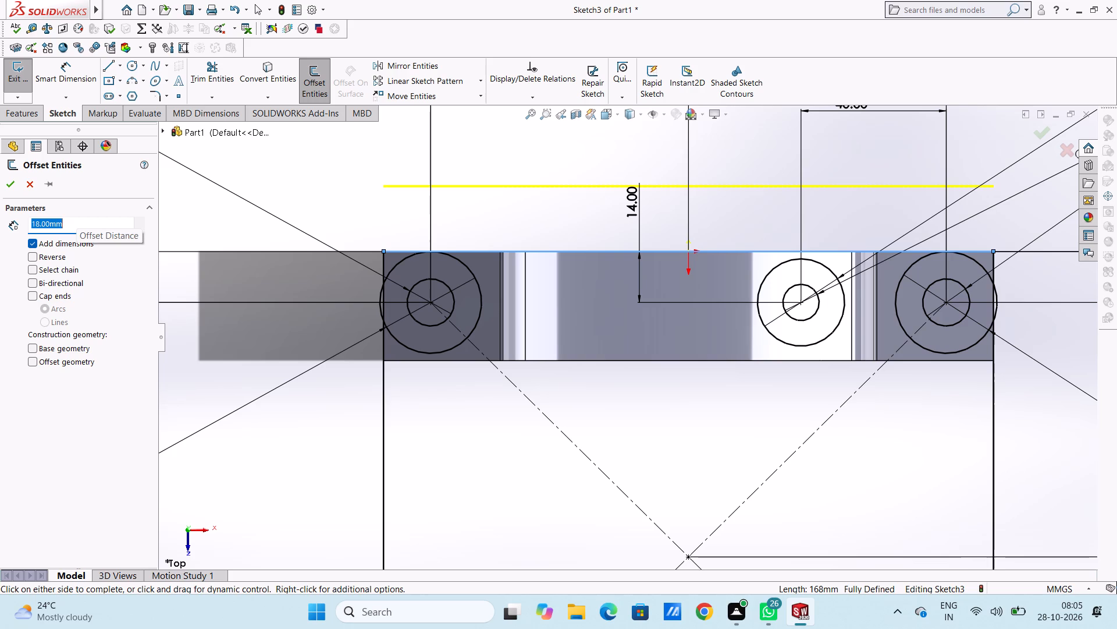
{"action": "type", "text": "17"}
{"action": "key", "text": "Return"}
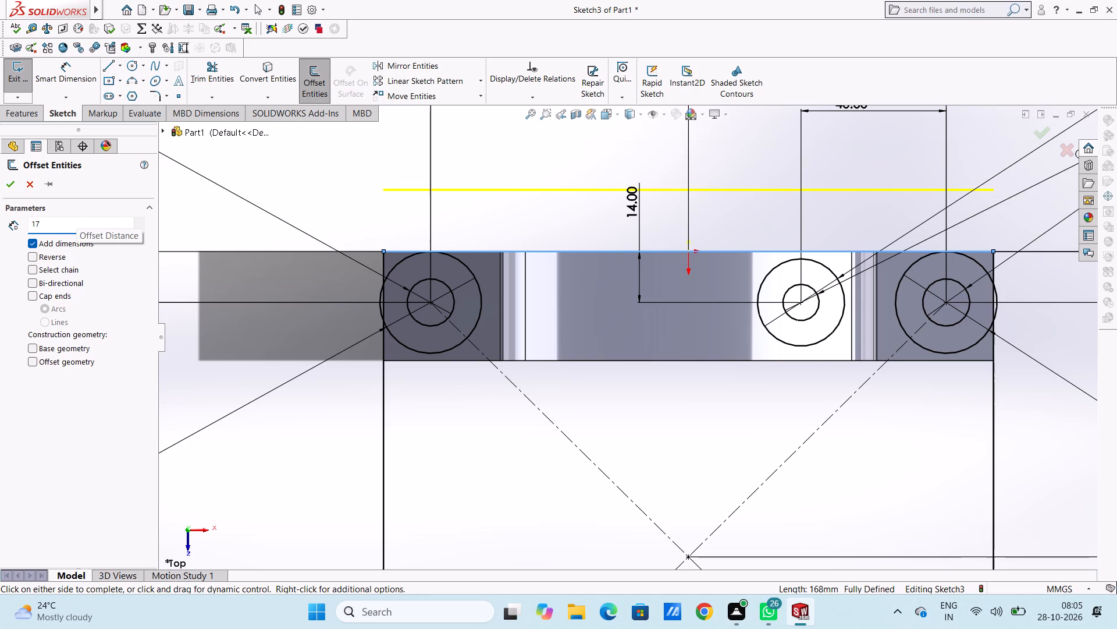
{"action": "left_click", "coordinate": [32, 257]}
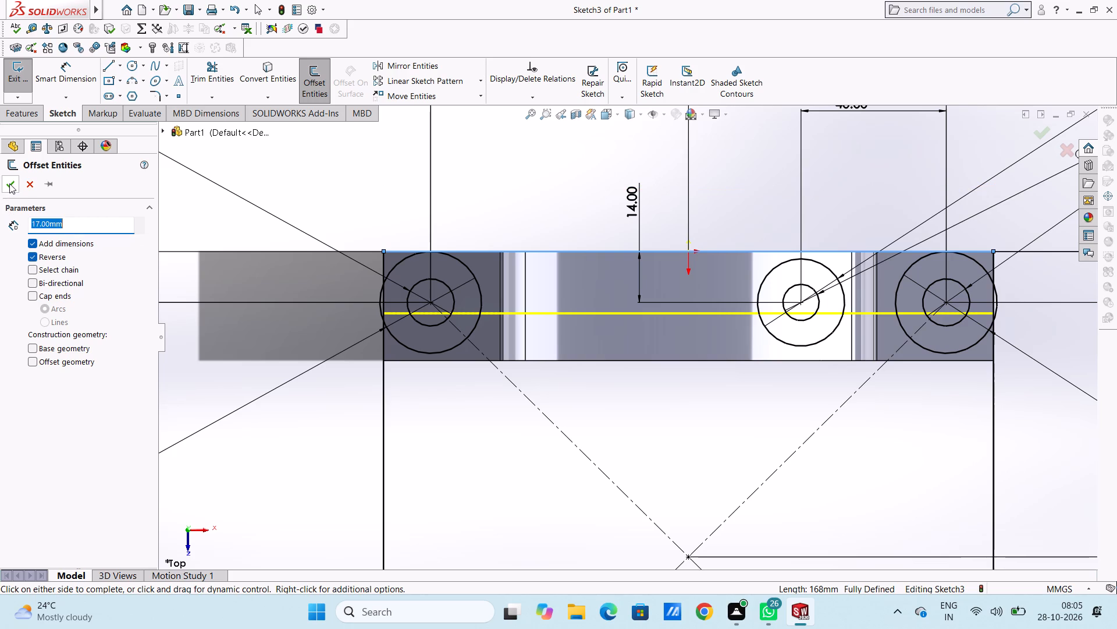
{"action": "left_click", "coordinate": [9, 183]}
Offset the same origin-side outer edge 12 mm inward as a second parallel line.
{"action": "scroll", "coordinate": [334, 190], "scroll_direction": "up", "scroll_amount": 6}
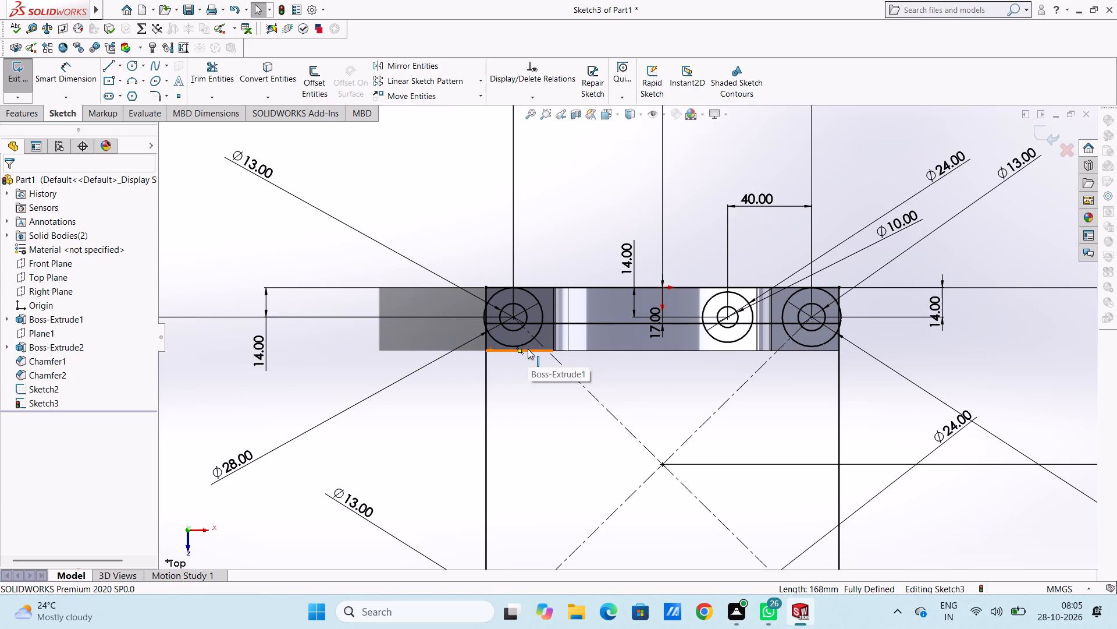
{"action": "scroll", "coordinate": [648, 362], "scroll_direction": "down", "scroll_amount": 3}
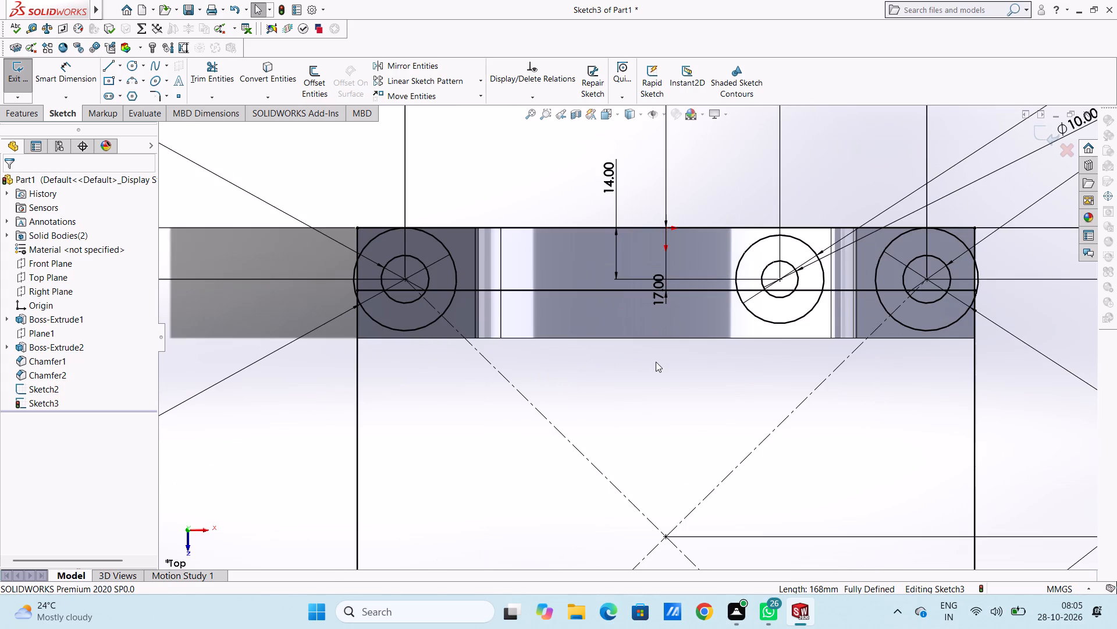
{"action": "left_click", "coordinate": [308, 79]}
{"action": "left_click", "coordinate": [579, 225]}
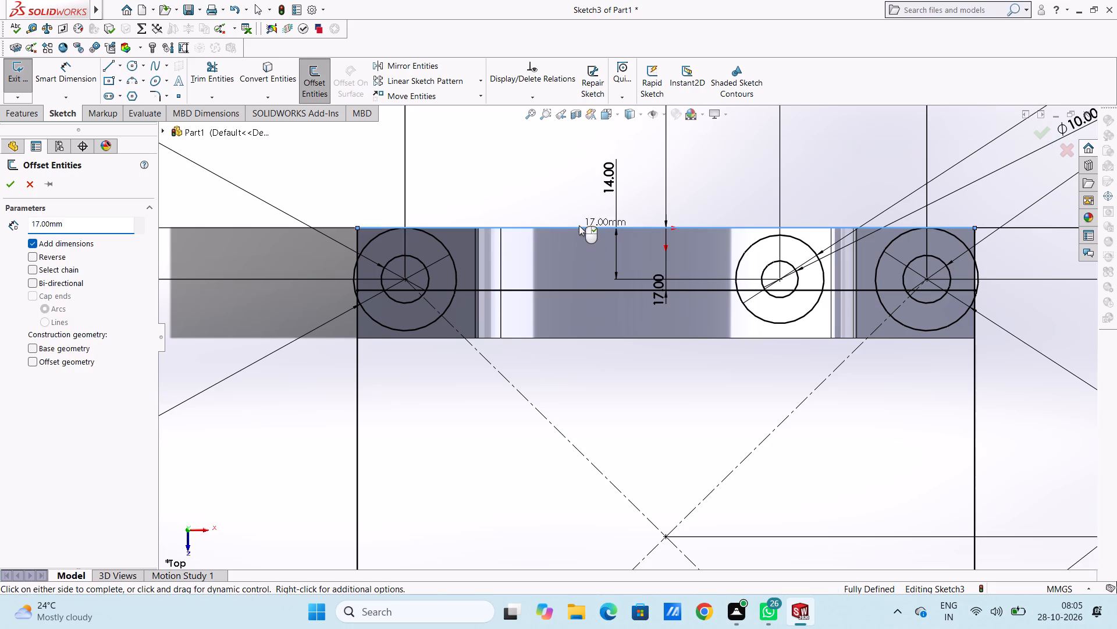
{"action": "type", "text": "12"}
{"action": "key", "text": "Return"}
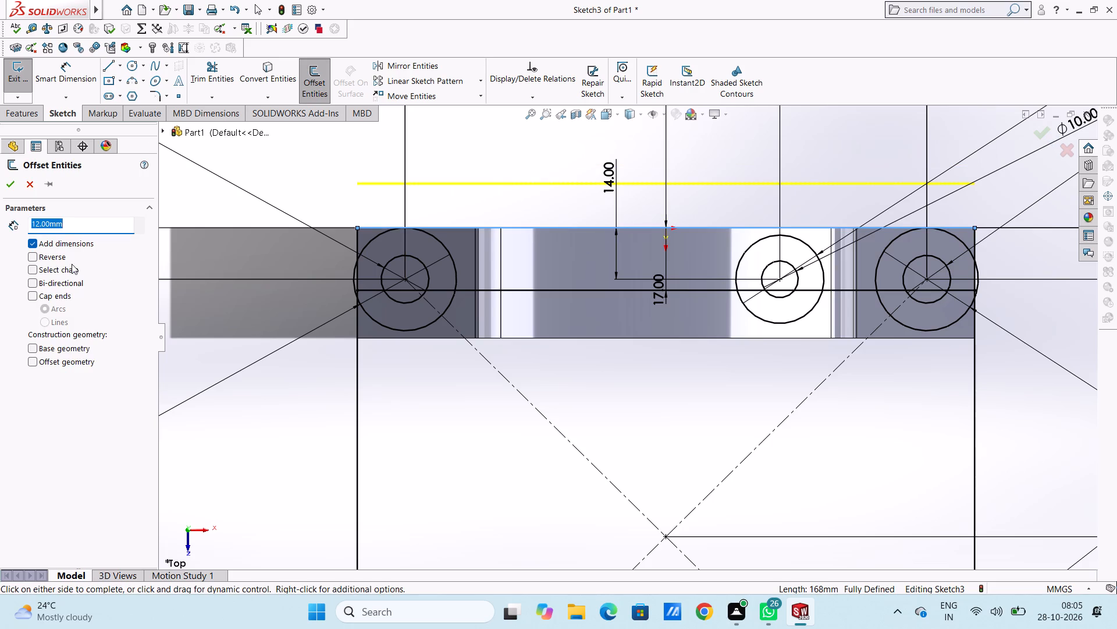
{"action": "left_click", "coordinate": [31, 257]}
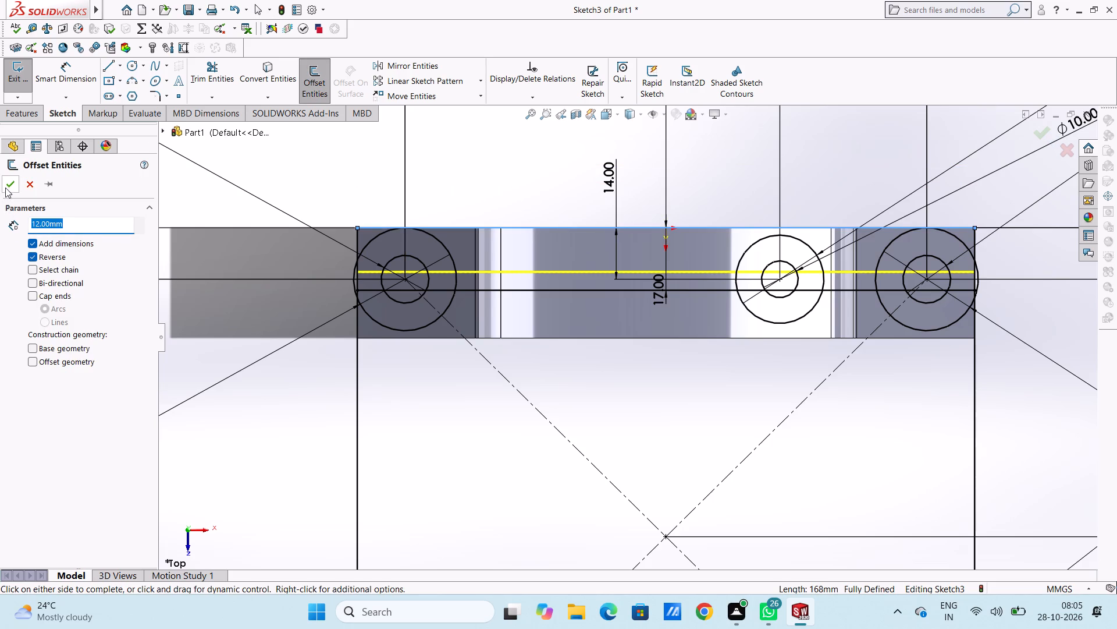
{"action": "left_click", "coordinate": [6, 186]}
{"action": "left_click", "coordinate": [222, 233]}
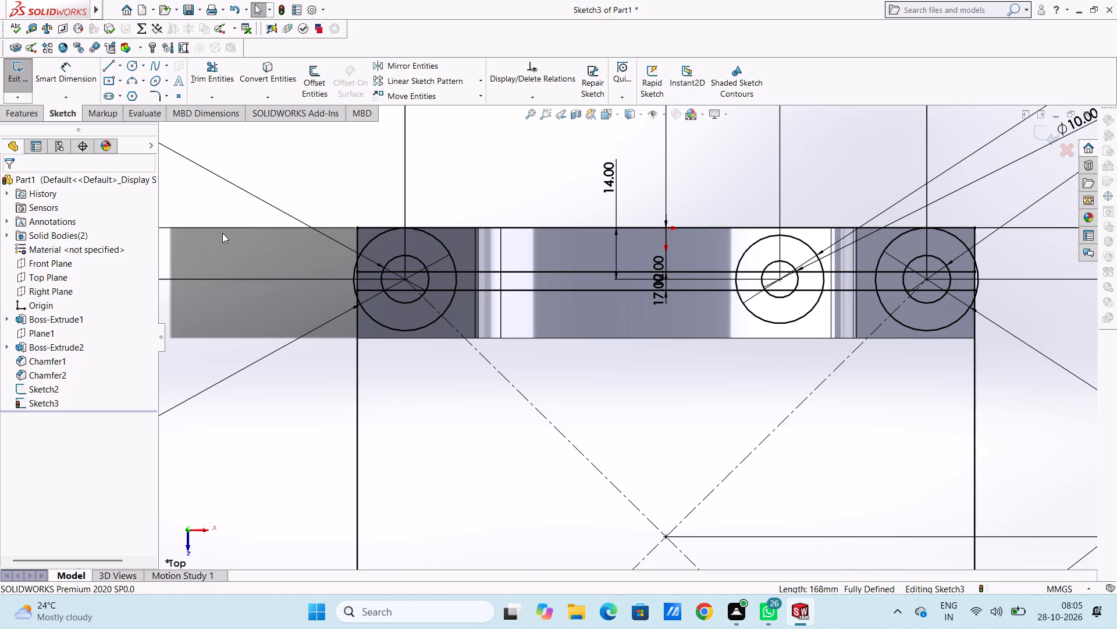
At the origin-side bracket's negative-X corner, trim the 28 mm circle's outer arcs and the end of the 12 mm offset line.
{"action": "scroll", "coordinate": [621, 287], "scroll_direction": "up", "scroll_amount": 3}
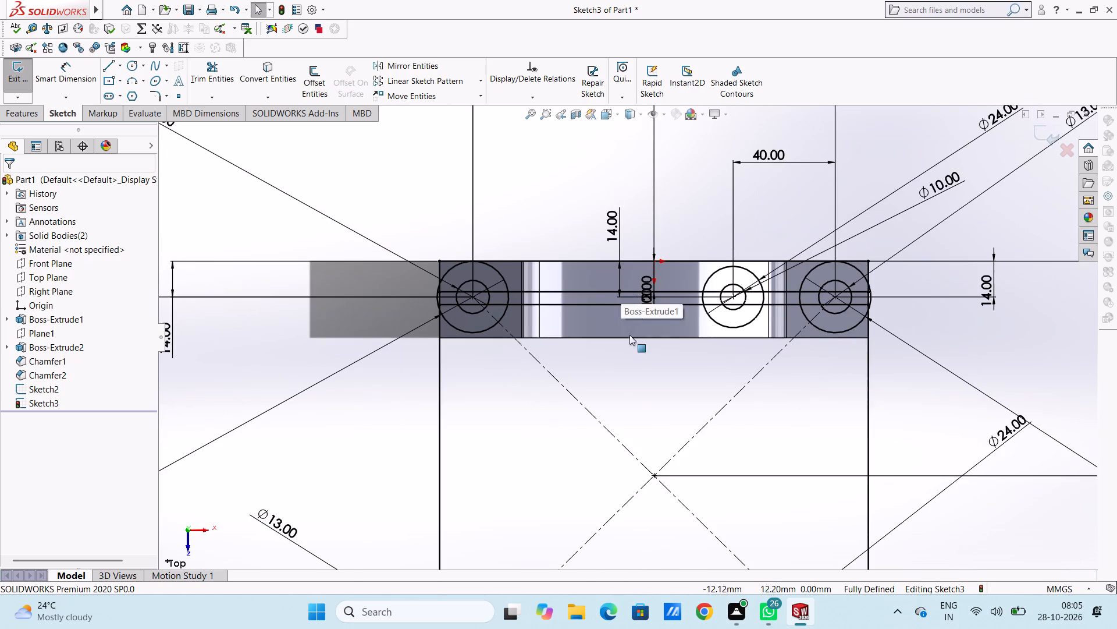
{"action": "scroll", "coordinate": [639, 412], "scroll_direction": "down", "scroll_amount": 1}
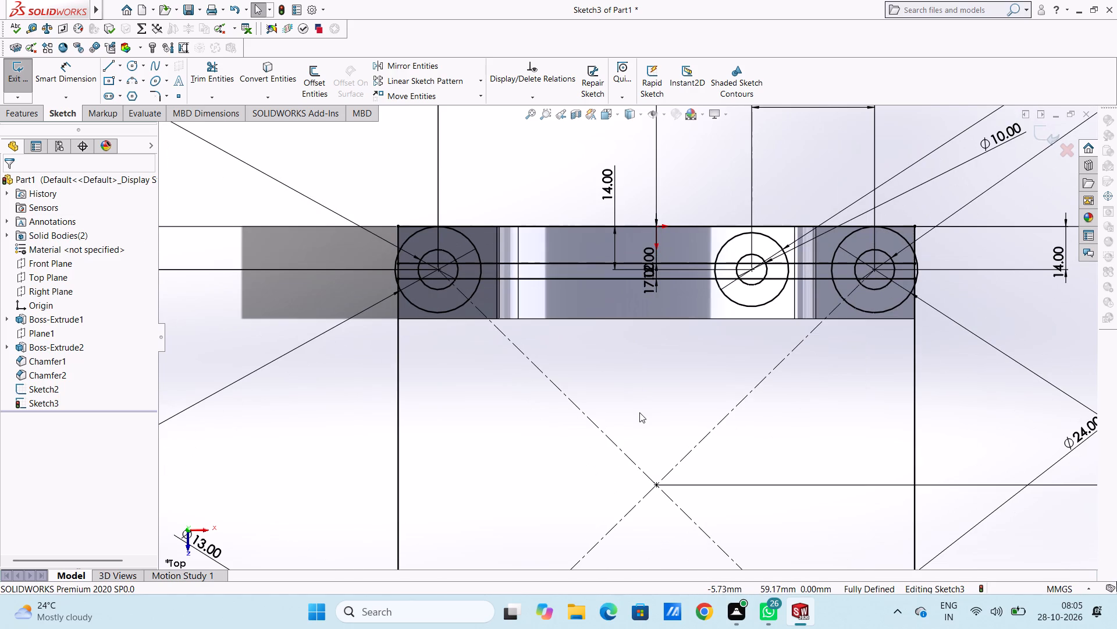
{"action": "left_click", "coordinate": [218, 69]}
{"action": "left_click", "coordinate": [410, 266]}
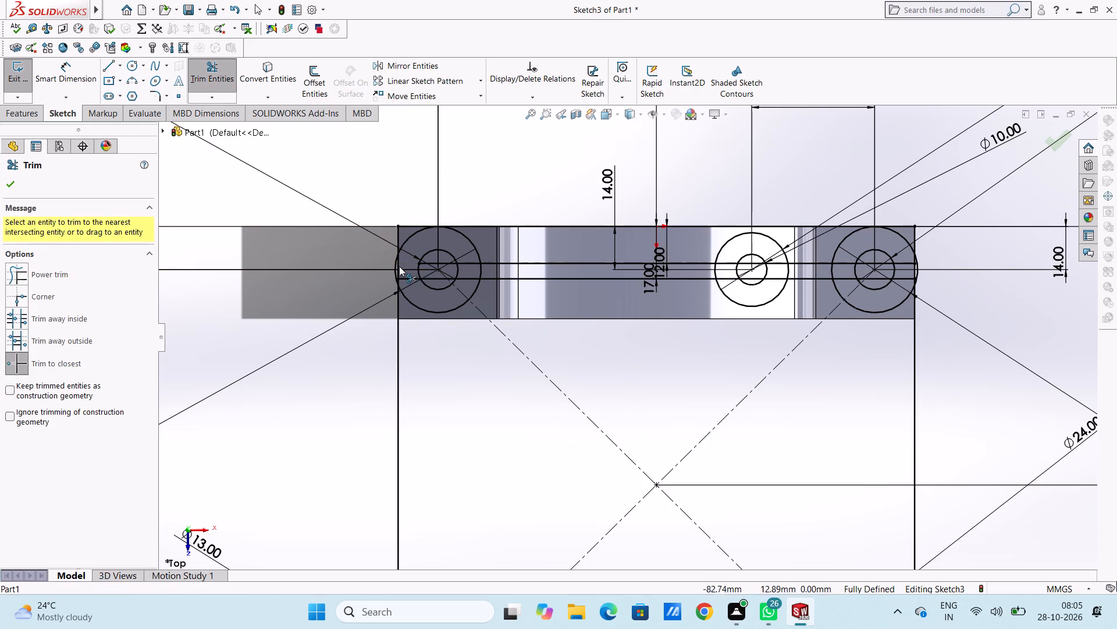
{"action": "left_click", "coordinate": [392, 267]}
{"action": "left_click", "coordinate": [405, 245]}
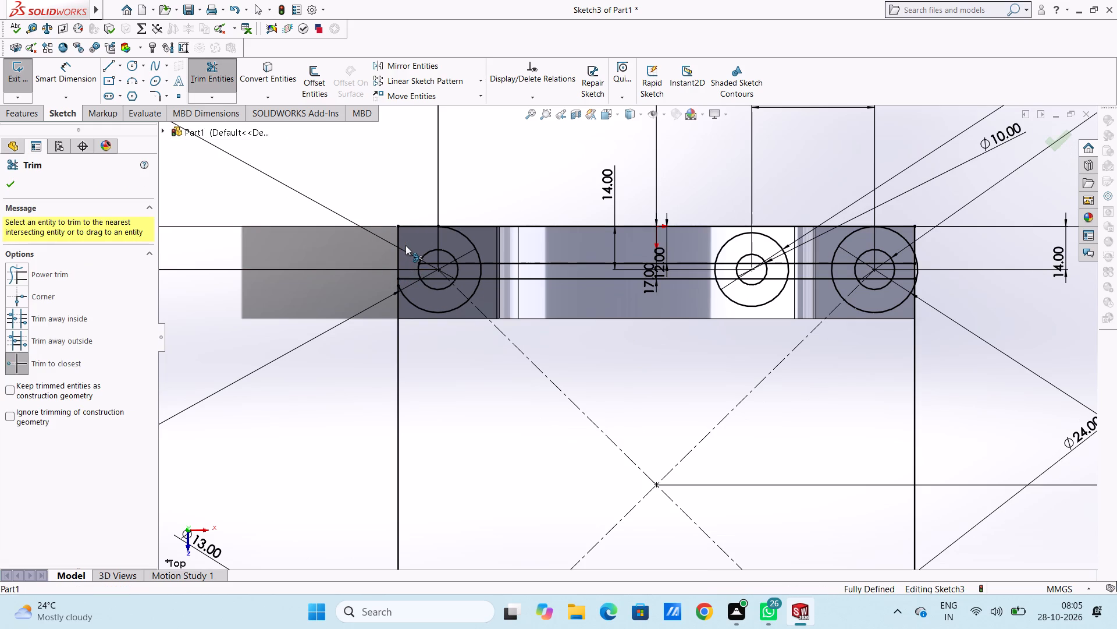
{"action": "left_click", "coordinate": [467, 239]}
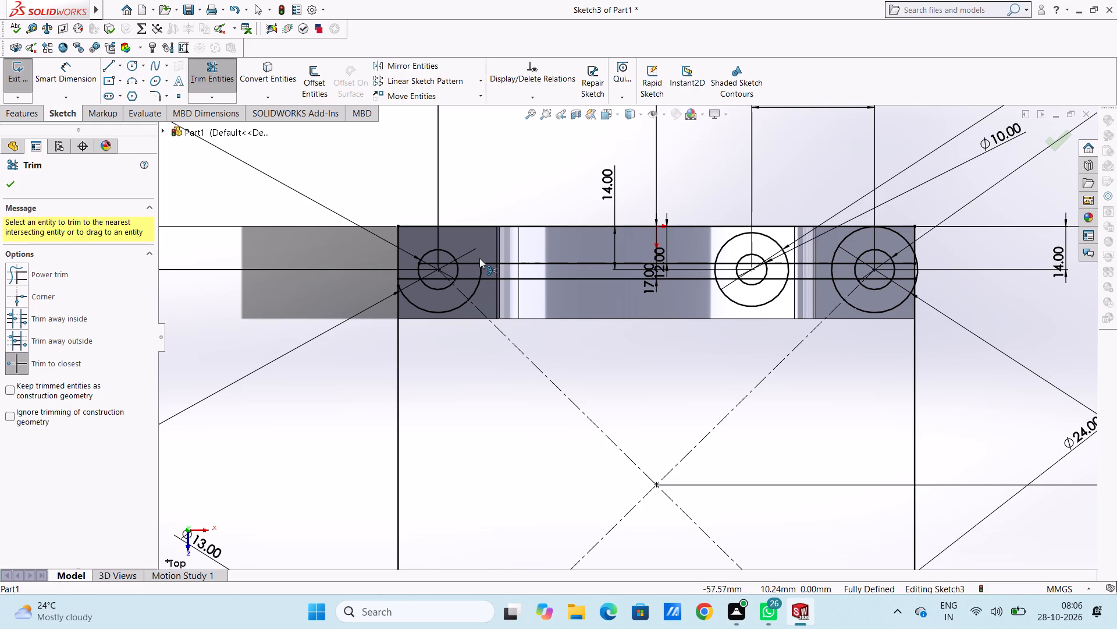
{"action": "scroll", "coordinate": [408, 365], "scroll_direction": "up", "scroll_amount": 7}
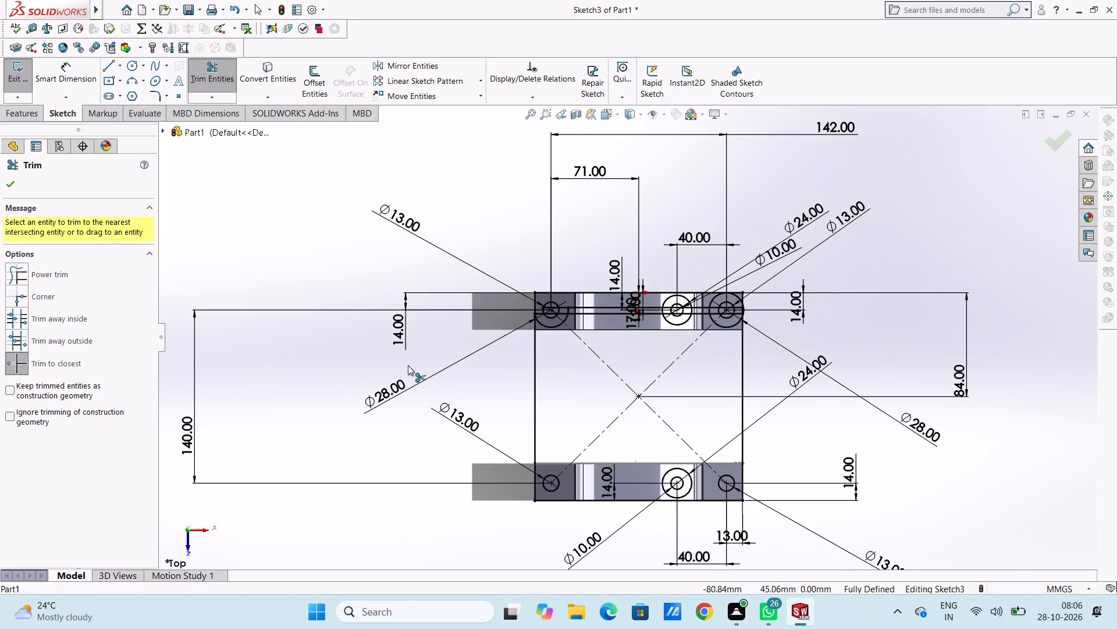
{"action": "left_click", "coordinate": [17, 183]}
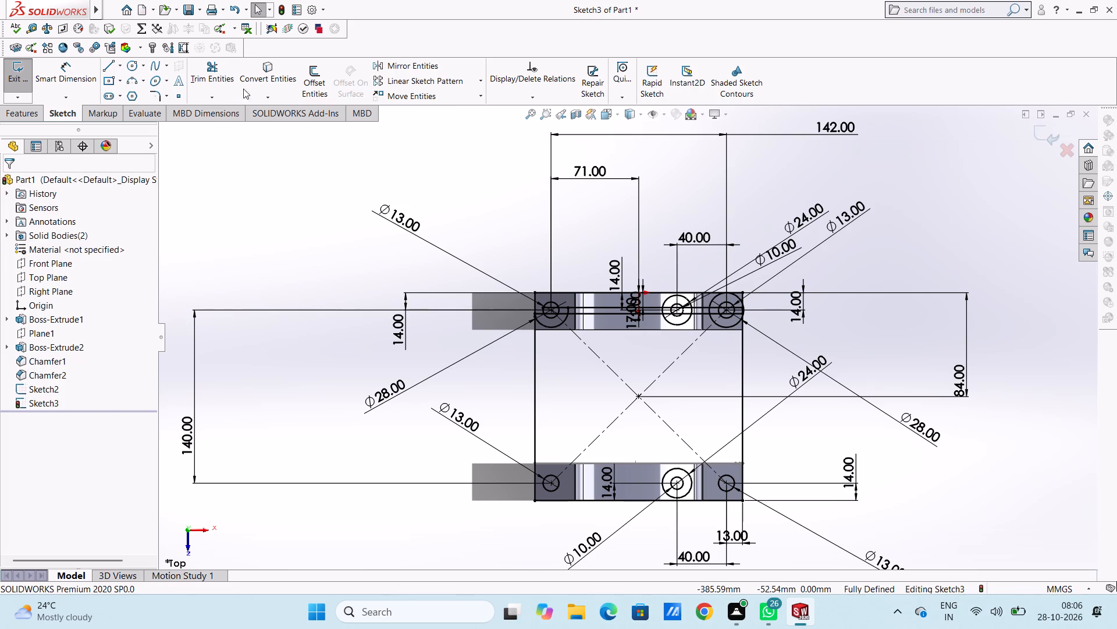
Offset the base rectangle's negative-X side edge 17 mm inward.
{"action": "left_click", "coordinate": [309, 77]}
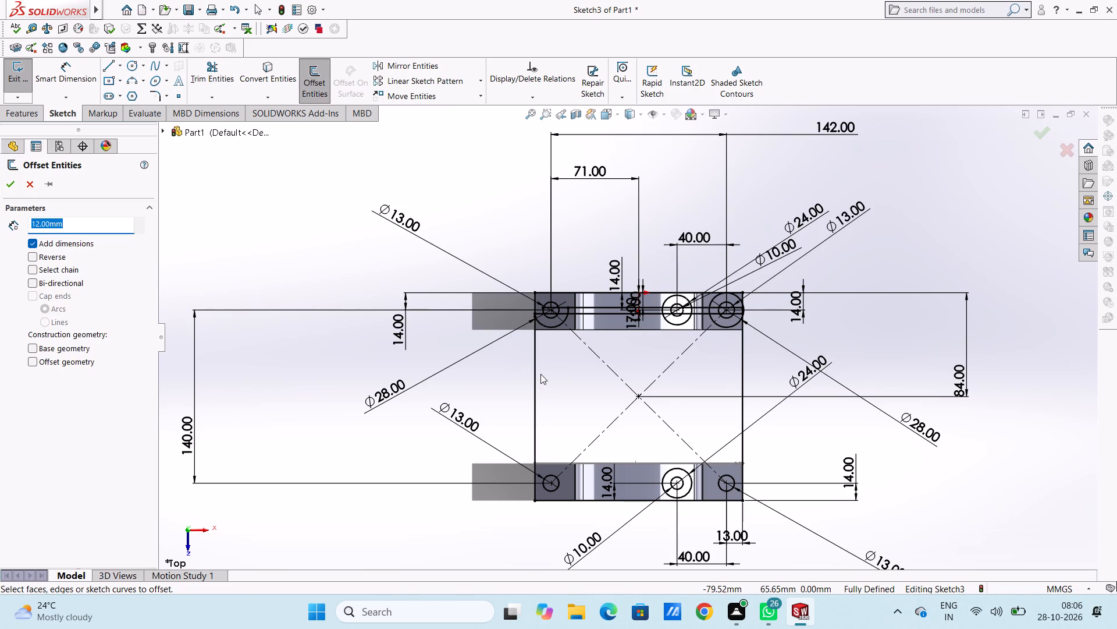
{"action": "left_click", "coordinate": [536, 372]}
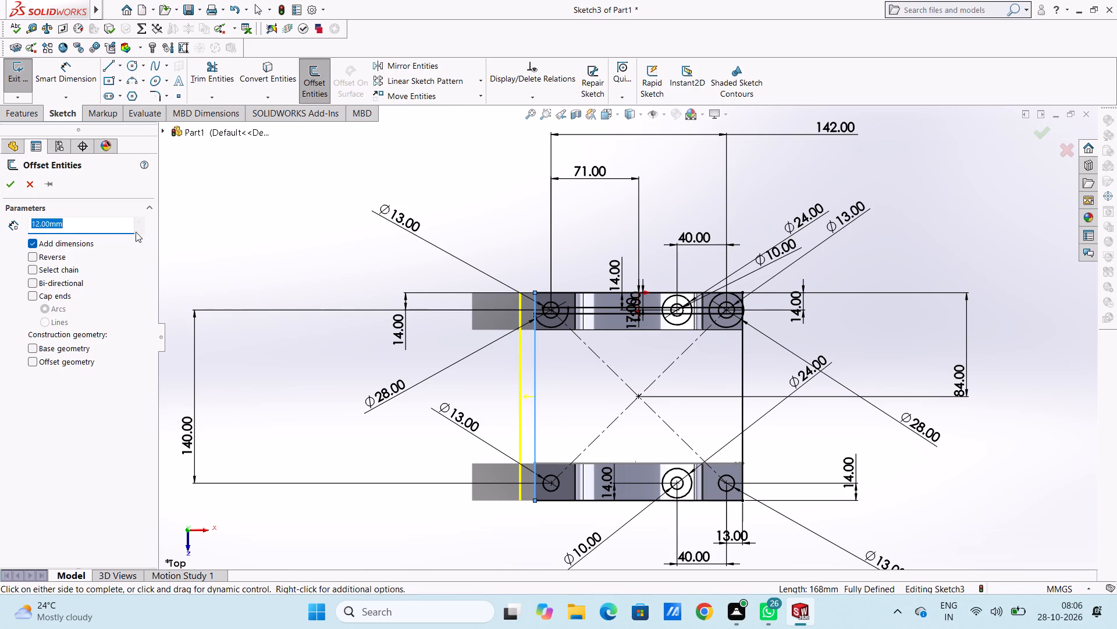
{"action": "type", "text": "168"}
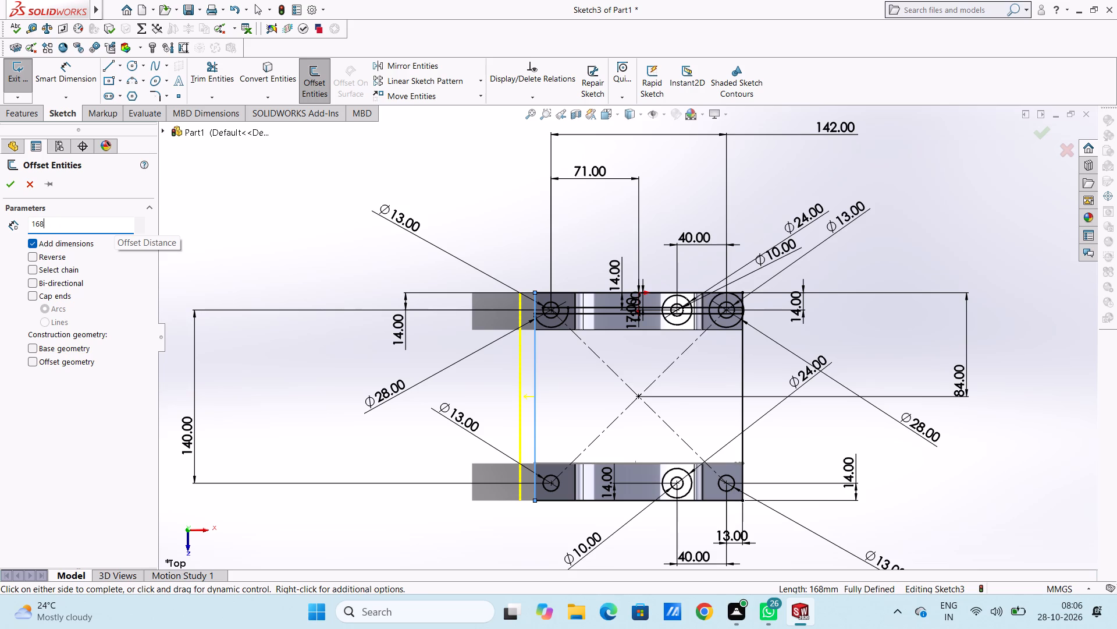
{"action": "key", "text": "minus"}
{"action": "key", "text": "1"}
{"action": "key", "text": "3"}
{"action": "key", "text": "4"}
{"action": "key", "text": "Return"}
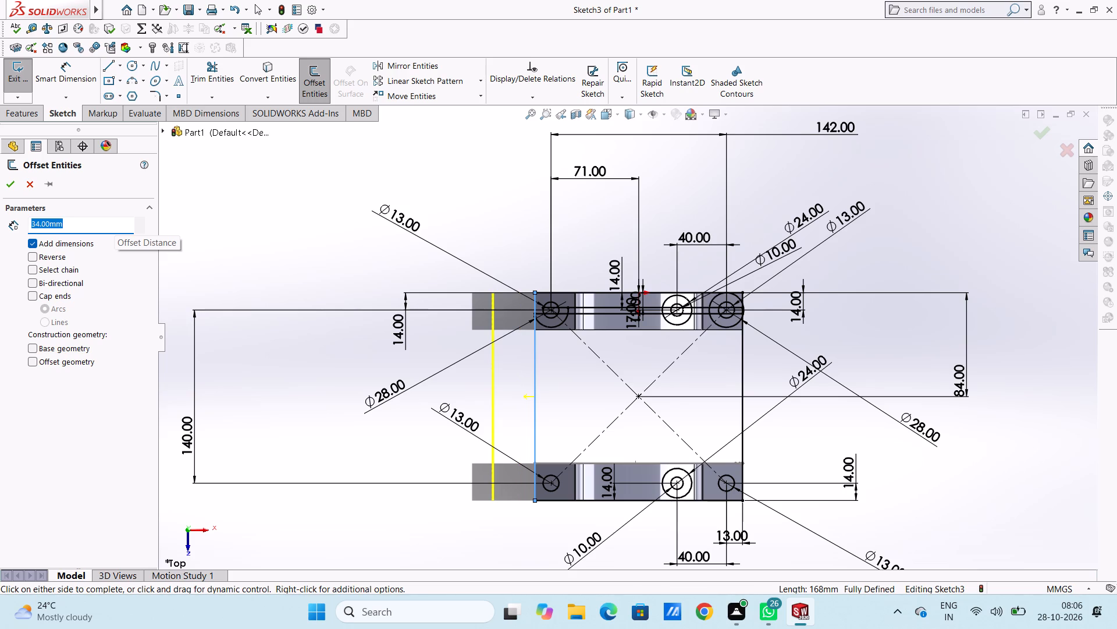
{"action": "type", "text": "34/"}
{"action": "key", "text": "2"}
{"action": "key", "text": "Return"}
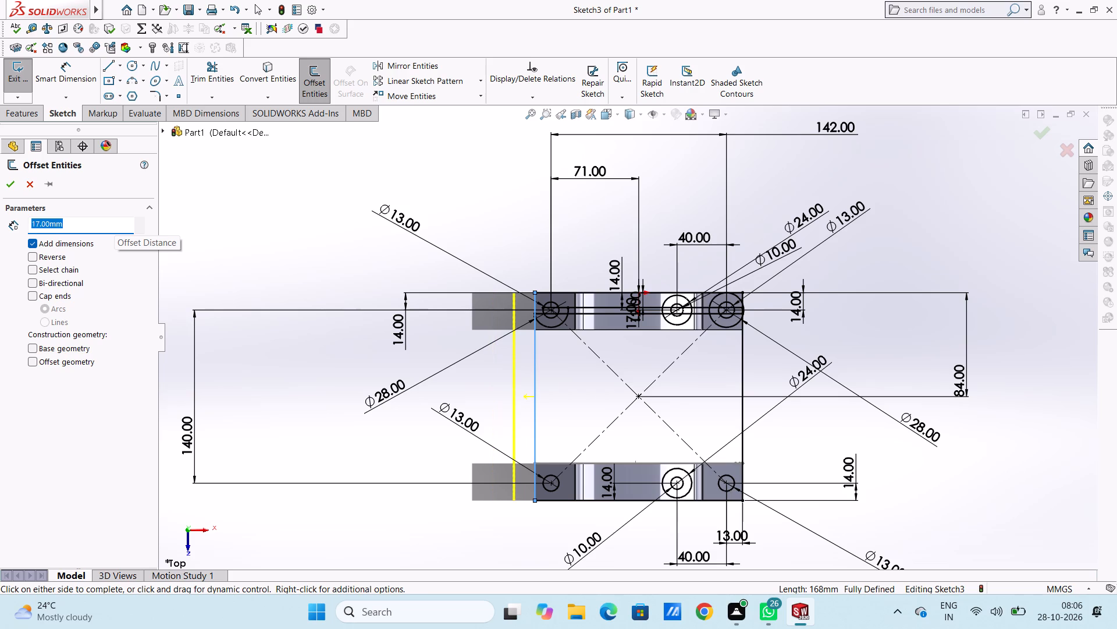
{"action": "left_click", "coordinate": [30, 253]}
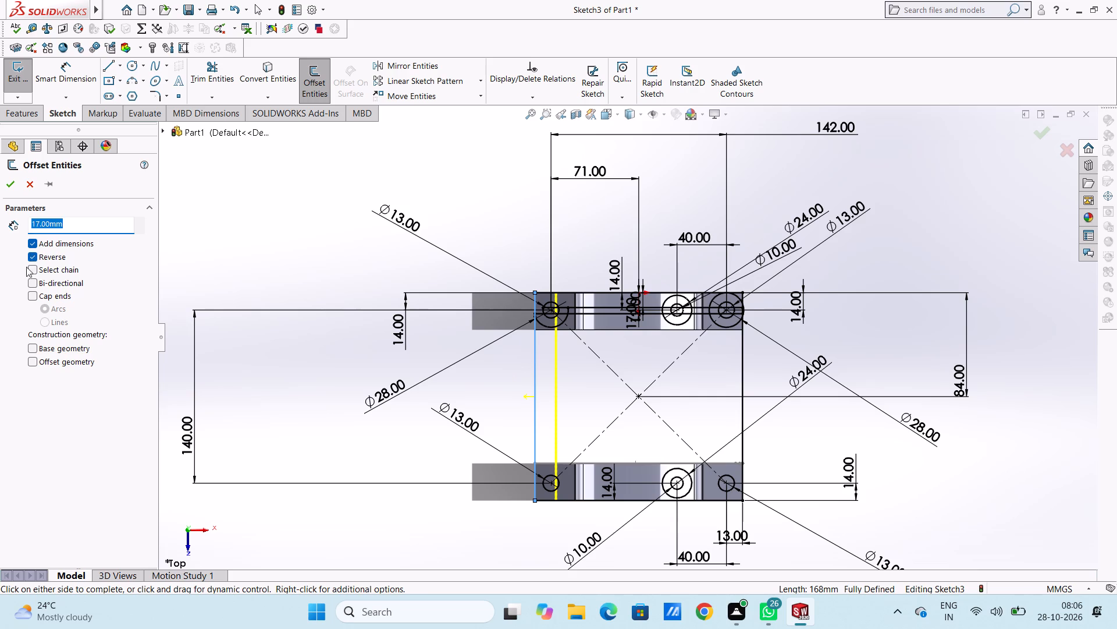
{"action": "left_click", "coordinate": [13, 185]}
Trim the outer end of the 17 mm offset line parallel to the origin-side edge, through the negative-X 13 mm circle.
{"action": "scroll", "coordinate": [622, 308], "scroll_direction": "down", "scroll_amount": 2}
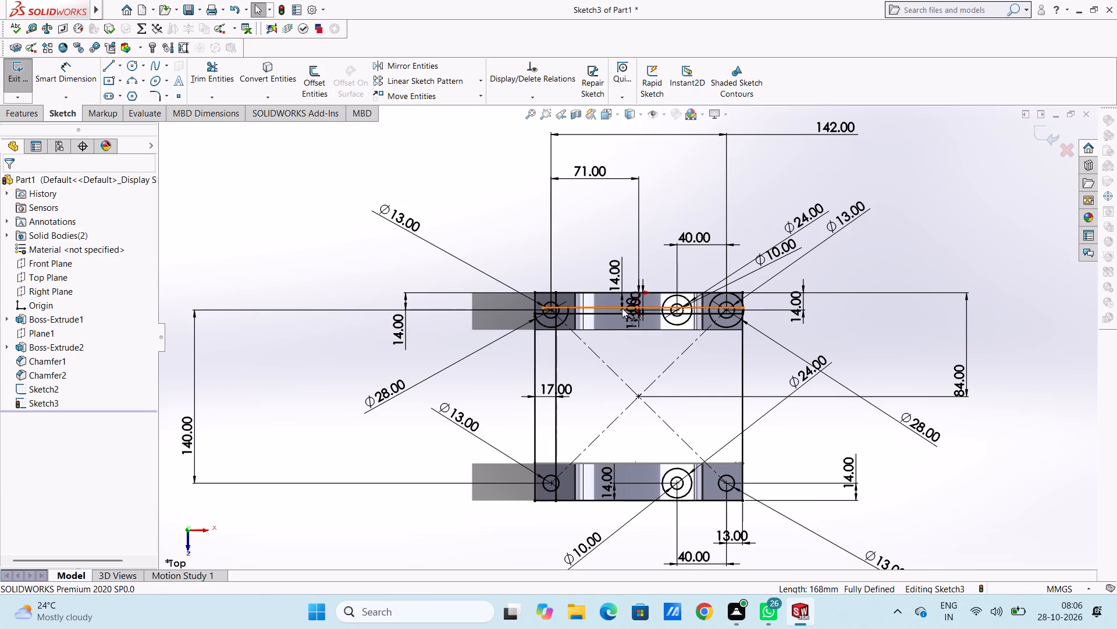
{"action": "scroll", "coordinate": [622, 308], "scroll_direction": "down", "scroll_amount": 3}
{"action": "left_click", "coordinate": [212, 73]}
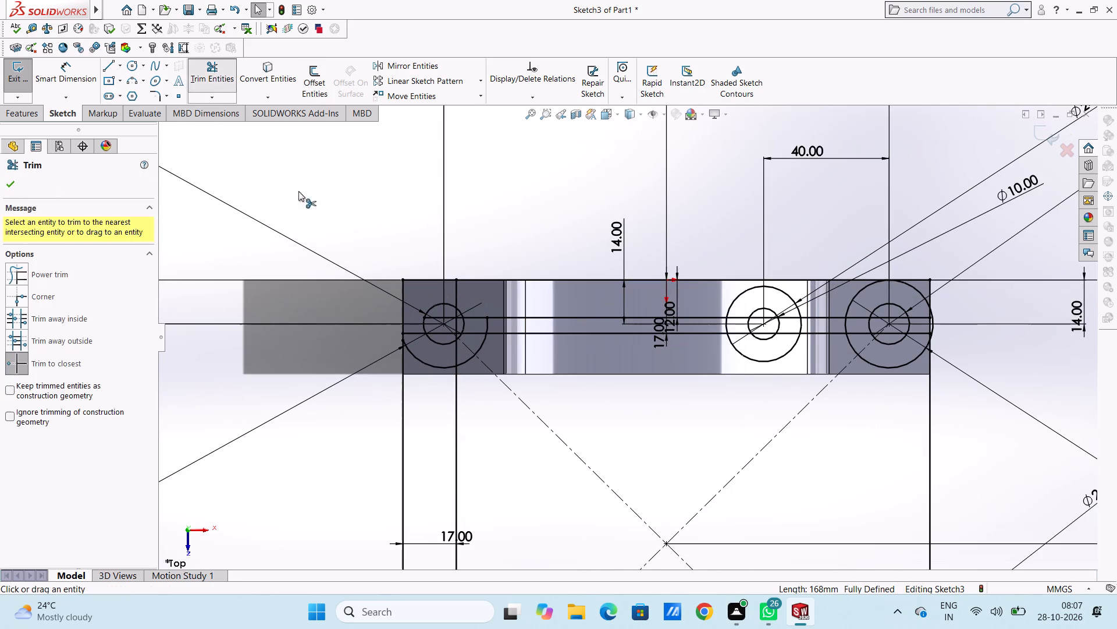
{"action": "left_click", "coordinate": [422, 359]}
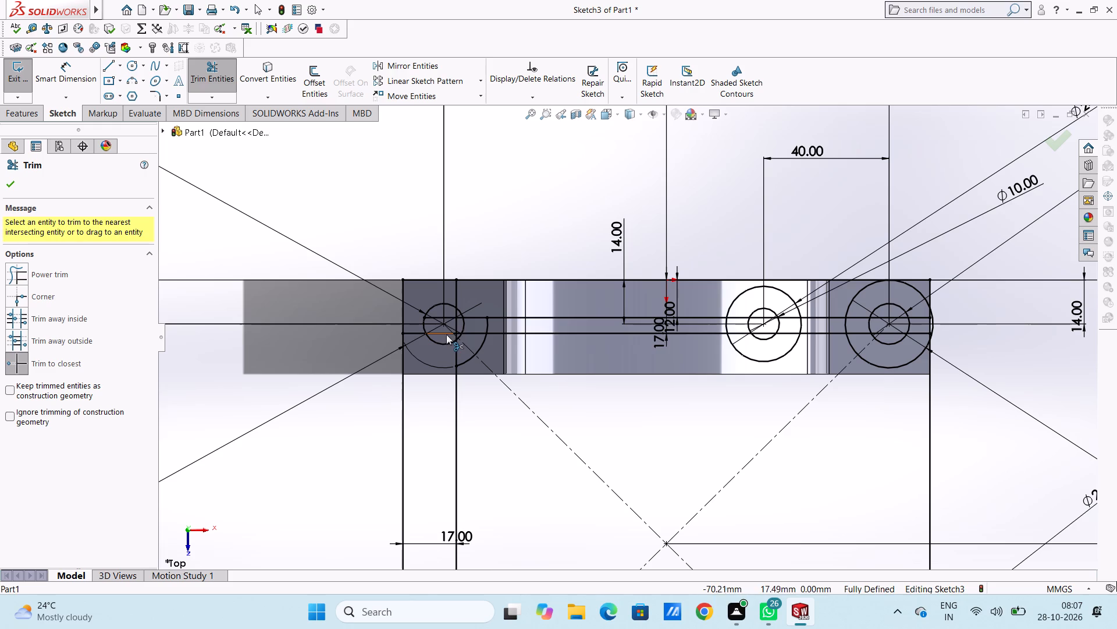
{"action": "left_click", "coordinate": [446, 334]}
{"action": "left_click", "coordinate": [416, 331]}
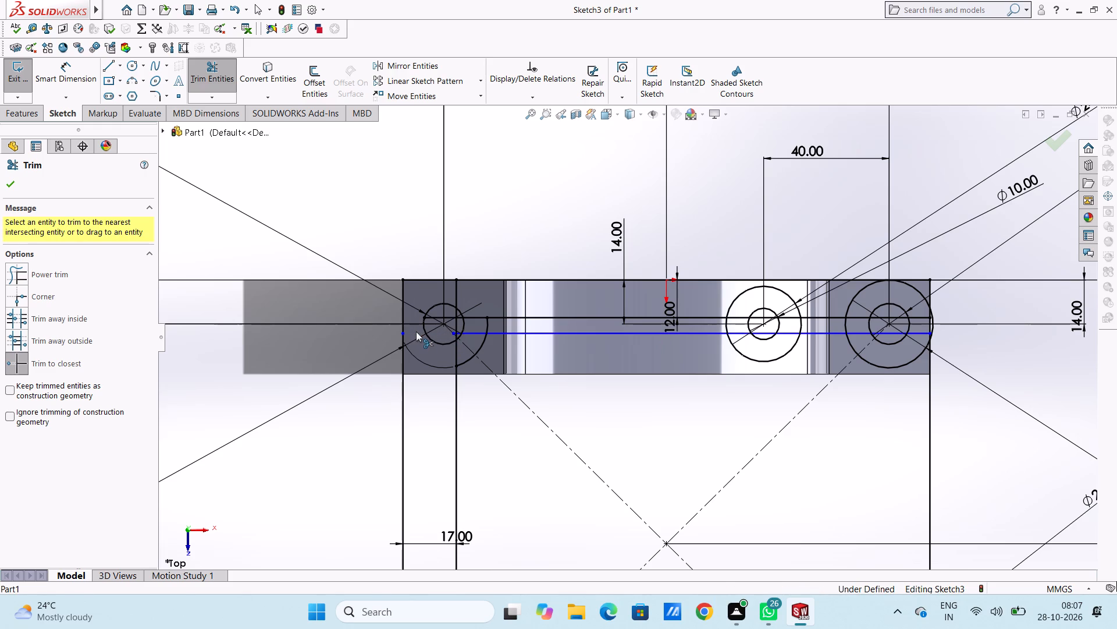
At the same negative-X corner, trim all remaining offset-line segments inside the 28 mm arc, clearing the 13 mm hole.
{"action": "scroll", "coordinate": [461, 333], "scroll_direction": "down", "scroll_amount": 1}
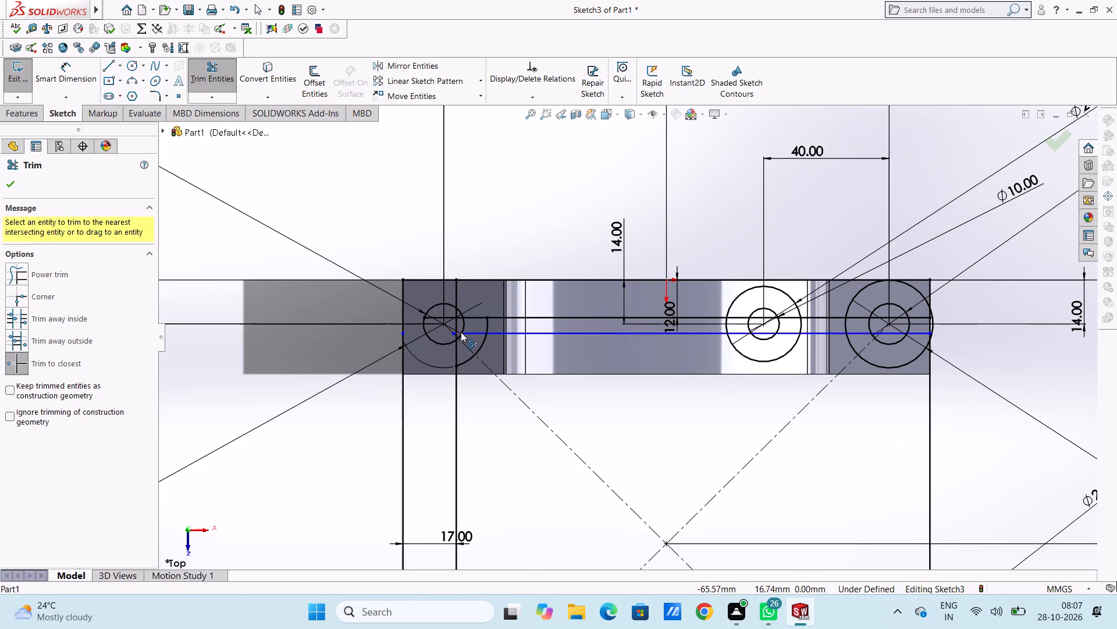
{"action": "scroll", "coordinate": [461, 332], "scroll_direction": "down", "scroll_amount": 4}
{"action": "left_click", "coordinate": [460, 298]}
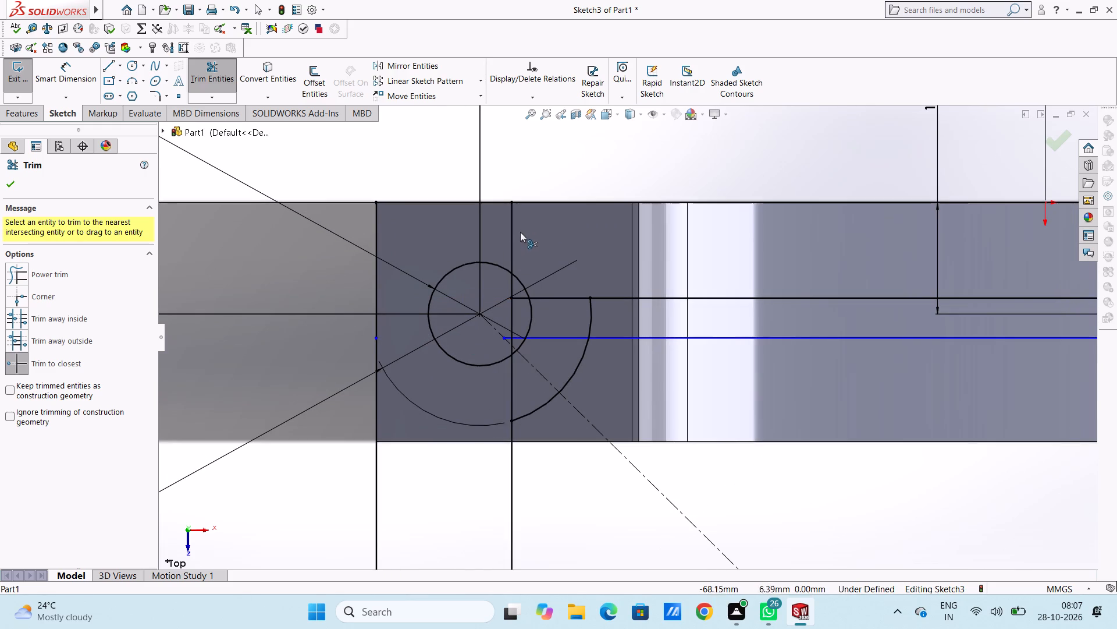
{"action": "left_click", "coordinate": [514, 228]}
{"action": "left_click", "coordinate": [511, 291]}
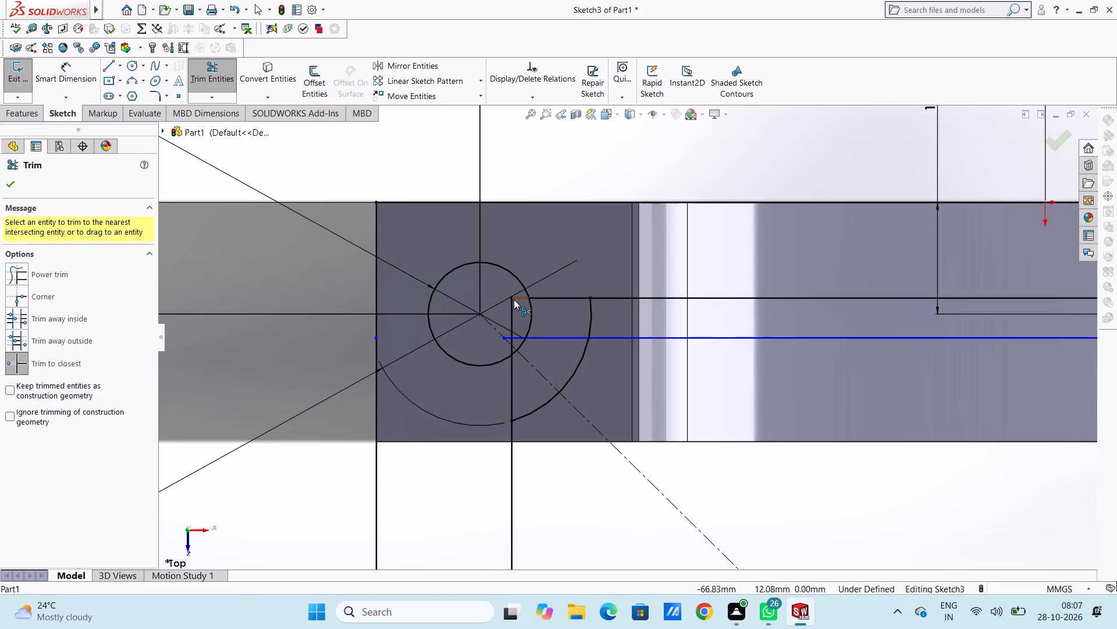
{"action": "left_click", "coordinate": [514, 299]}
{"action": "left_click", "coordinate": [513, 305]}
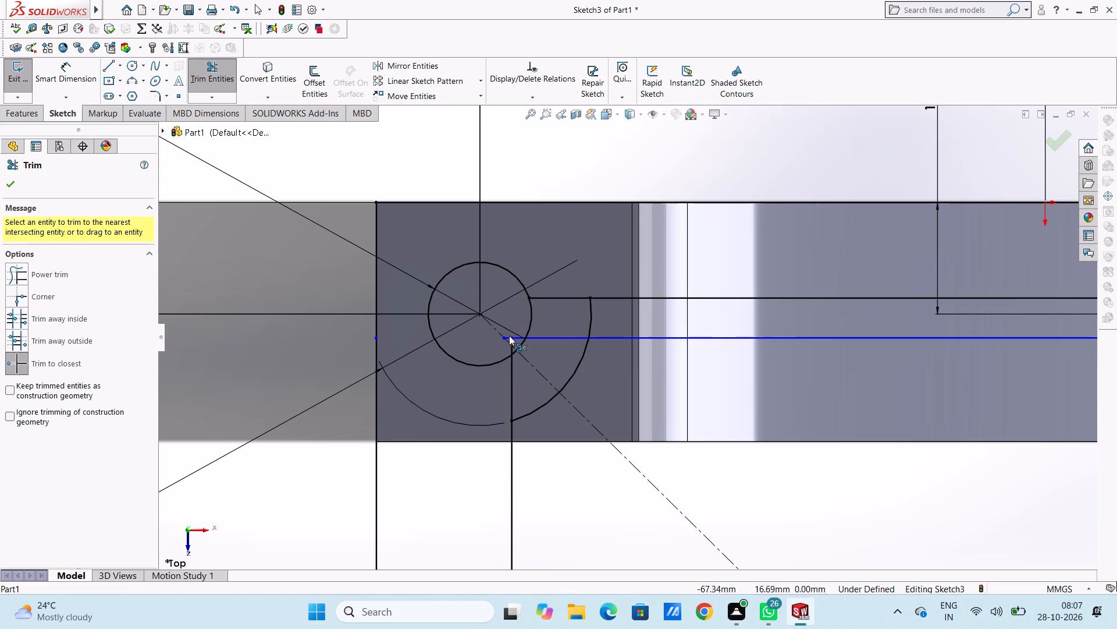
{"action": "left_click", "coordinate": [509, 335]}
{"action": "left_click", "coordinate": [511, 336]}
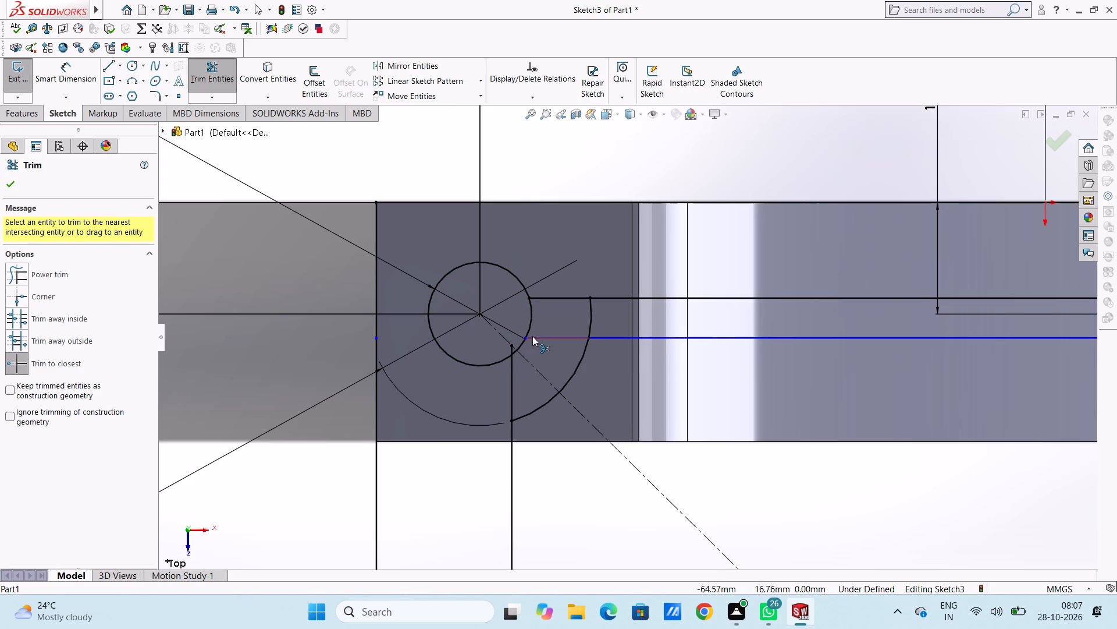
{"action": "left_click", "coordinate": [533, 336]}
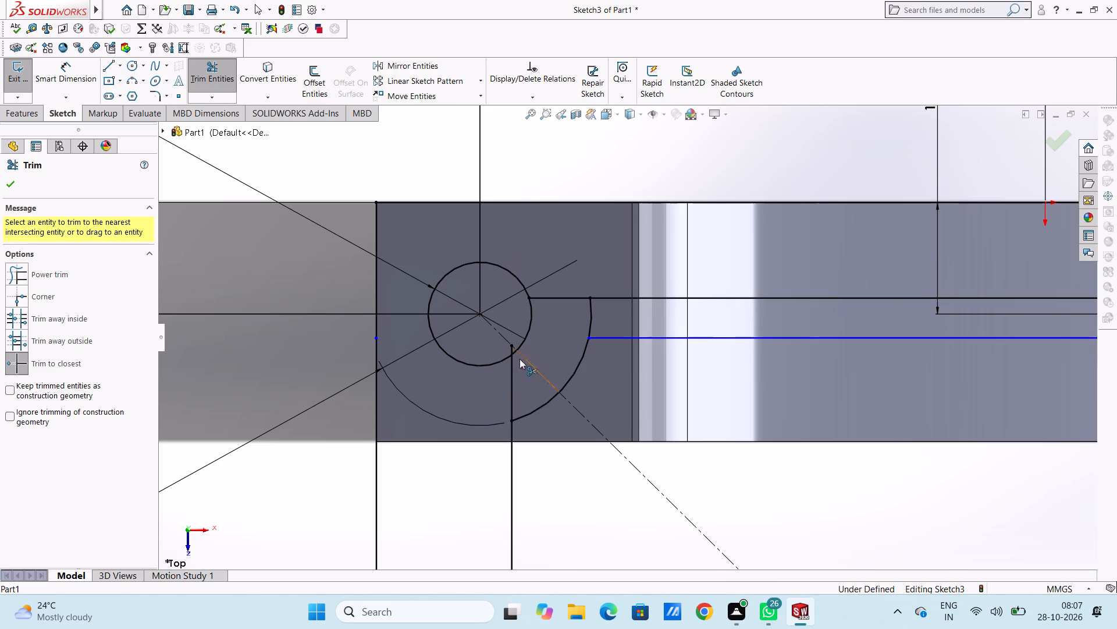
{"action": "left_click", "coordinate": [513, 348]}
{"action": "left_click", "coordinate": [511, 367]}
{"action": "scroll", "coordinate": [525, 369], "scroll_direction": "up", "scroll_amount": 6}
{"action": "scroll", "coordinate": [590, 337], "scroll_direction": "down", "scroll_amount": 3}
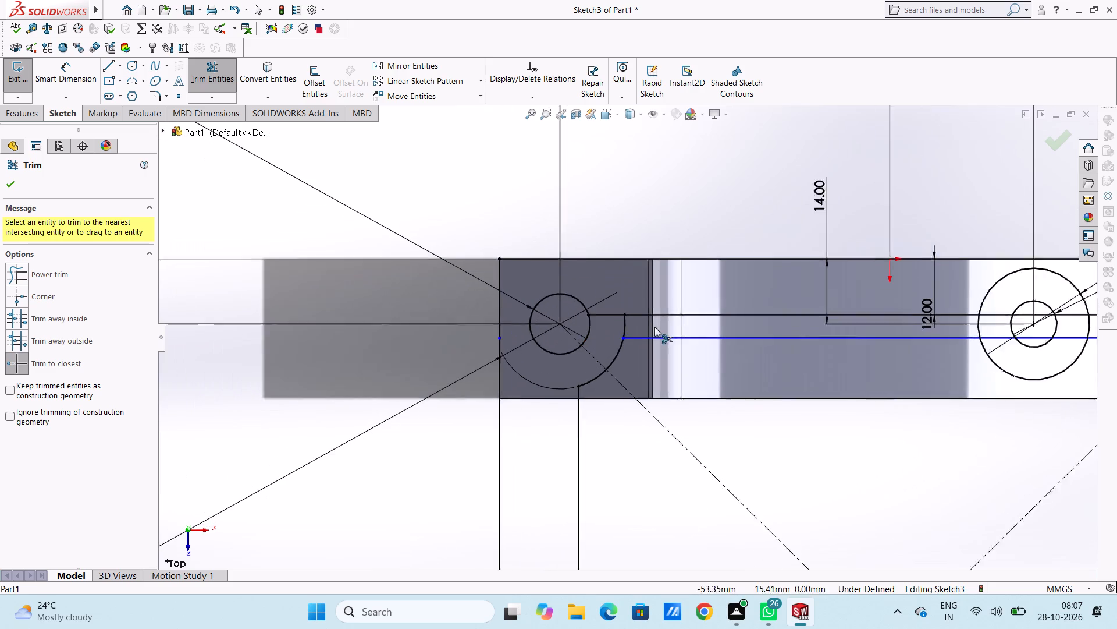
{"action": "left_click", "coordinate": [599, 312]}
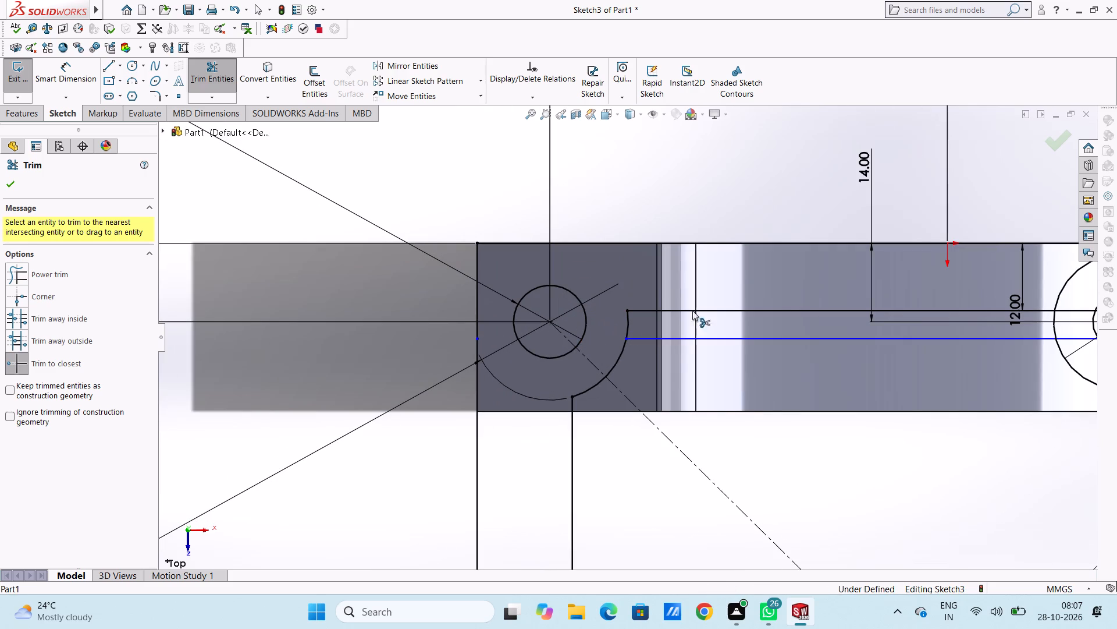
At the origin-side bracket's positive-X corner, trim the 28 mm circle's outer arcs and both offset-line ends back to the remaining arc.
{"action": "scroll", "coordinate": [807, 330], "scroll_direction": "up", "scroll_amount": 4}
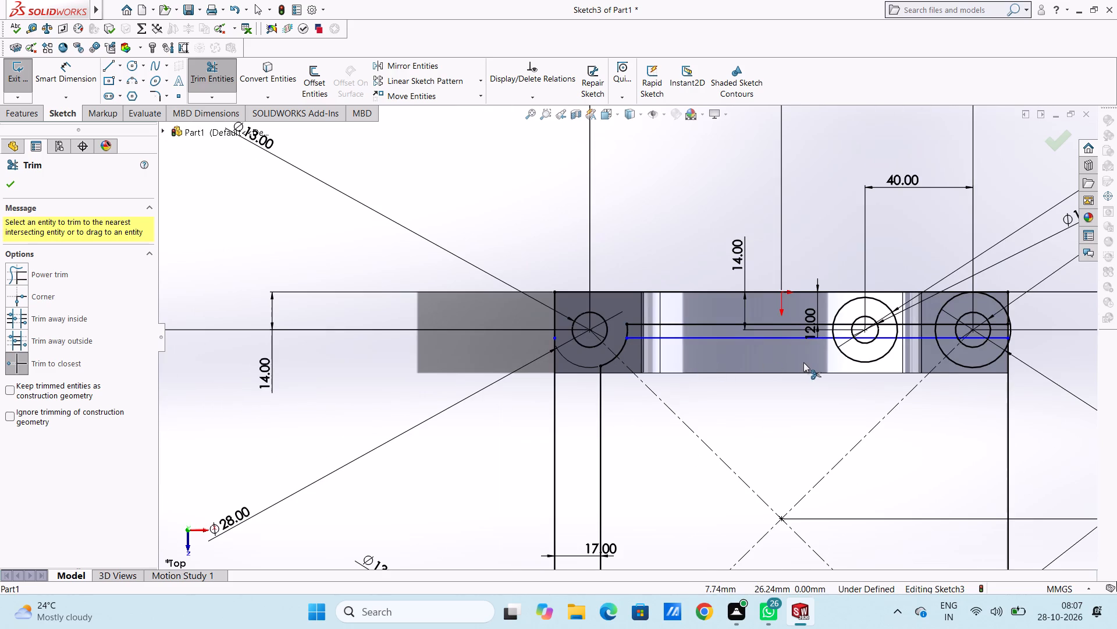
{"action": "scroll", "coordinate": [803, 362], "scroll_direction": "down", "scroll_amount": 2}
{"action": "scroll", "coordinate": [1033, 314], "scroll_direction": "up", "scroll_amount": 3}
{"action": "scroll", "coordinate": [945, 316], "scroll_direction": "down", "scroll_amount": 3}
{"action": "left_click", "coordinate": [876, 312]}
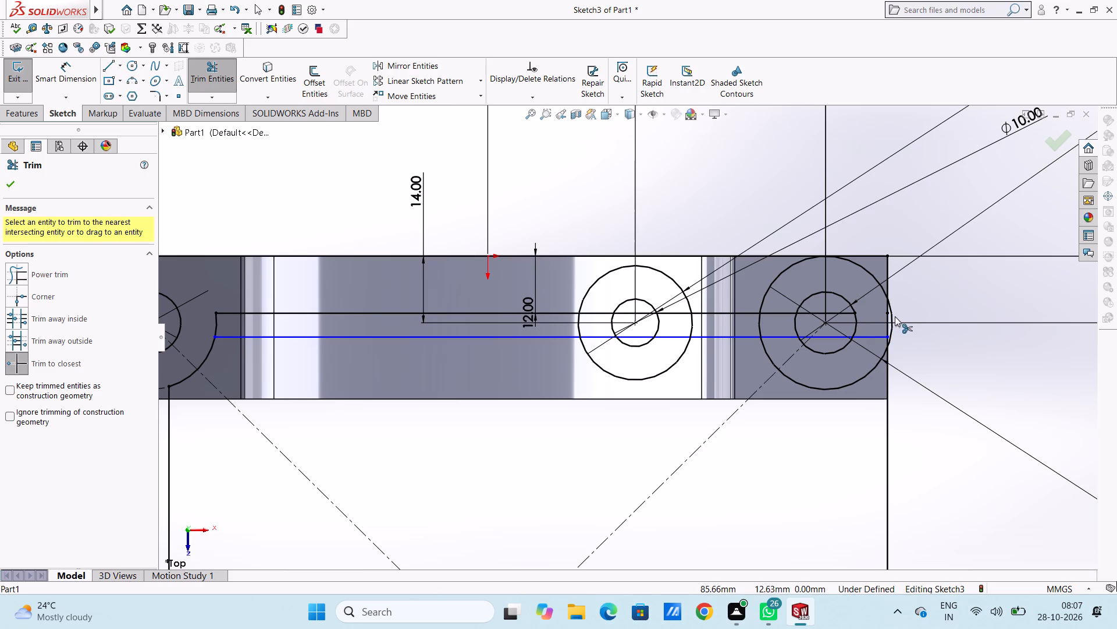
{"action": "left_click", "coordinate": [895, 316]}
{"action": "left_click", "coordinate": [869, 273]}
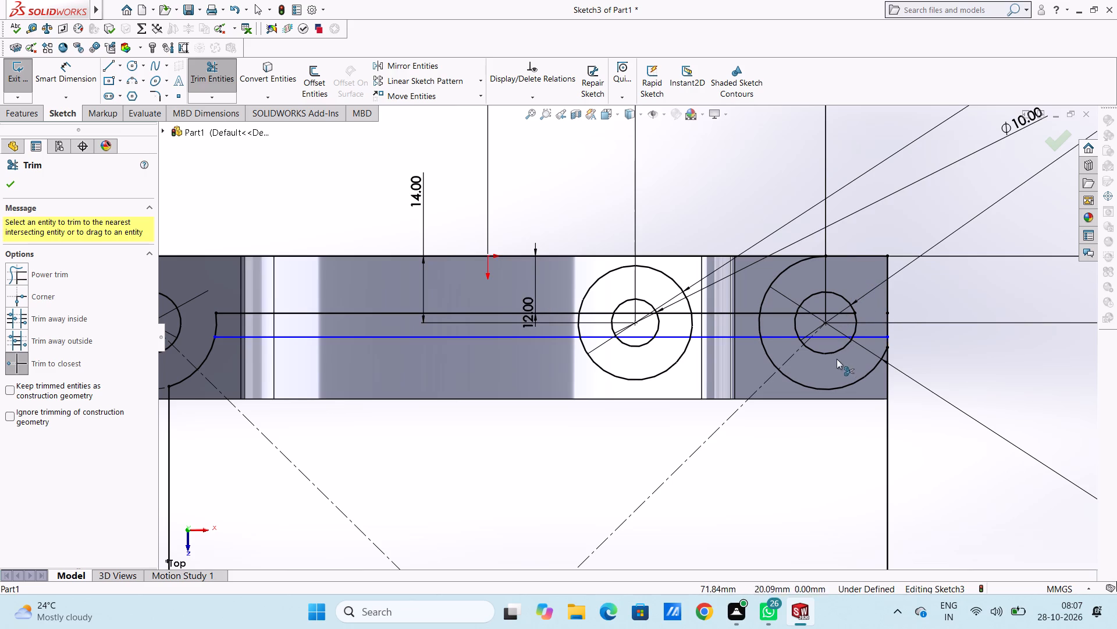
{"action": "left_click", "coordinate": [830, 338]}
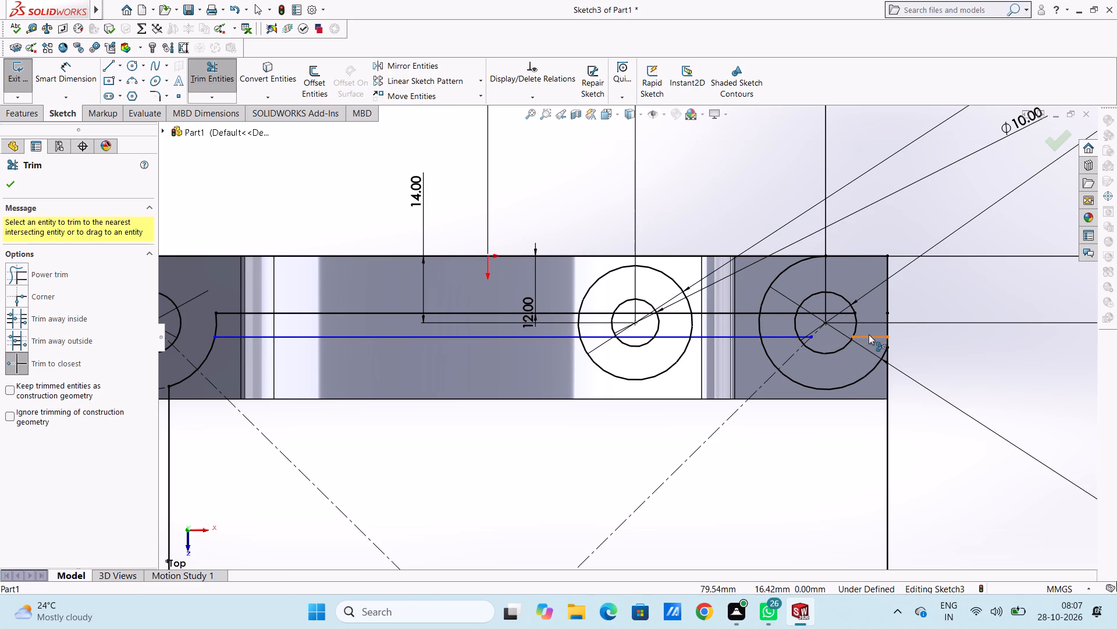
{"action": "left_click", "coordinate": [874, 339]}
{"action": "left_click", "coordinate": [803, 338]}
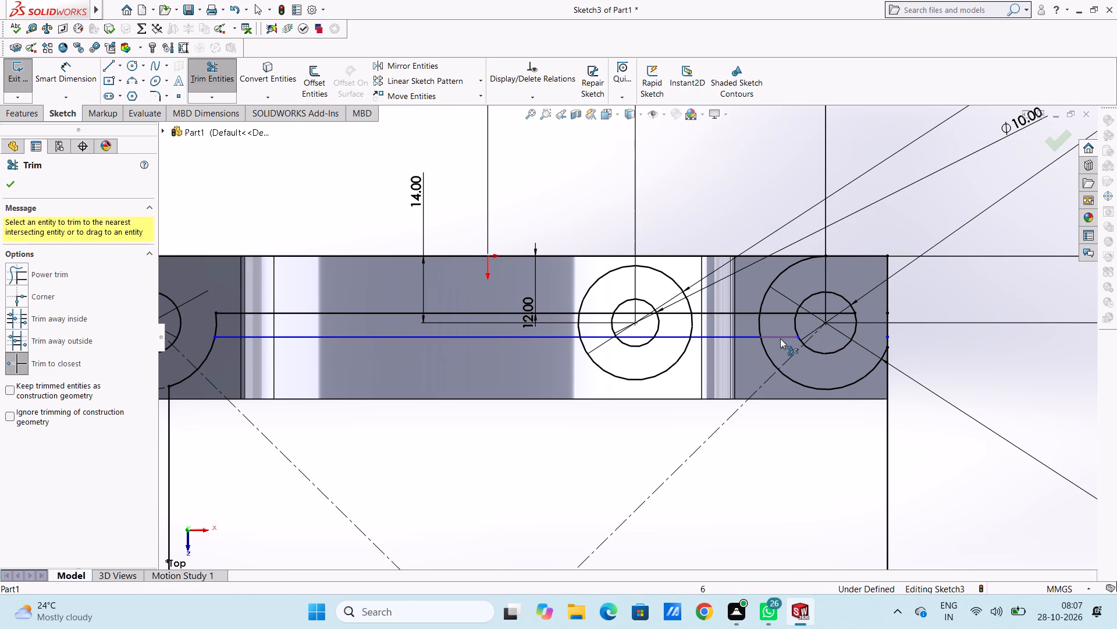
{"action": "left_click", "coordinate": [780, 338]}
{"action": "left_click", "coordinate": [784, 313]}
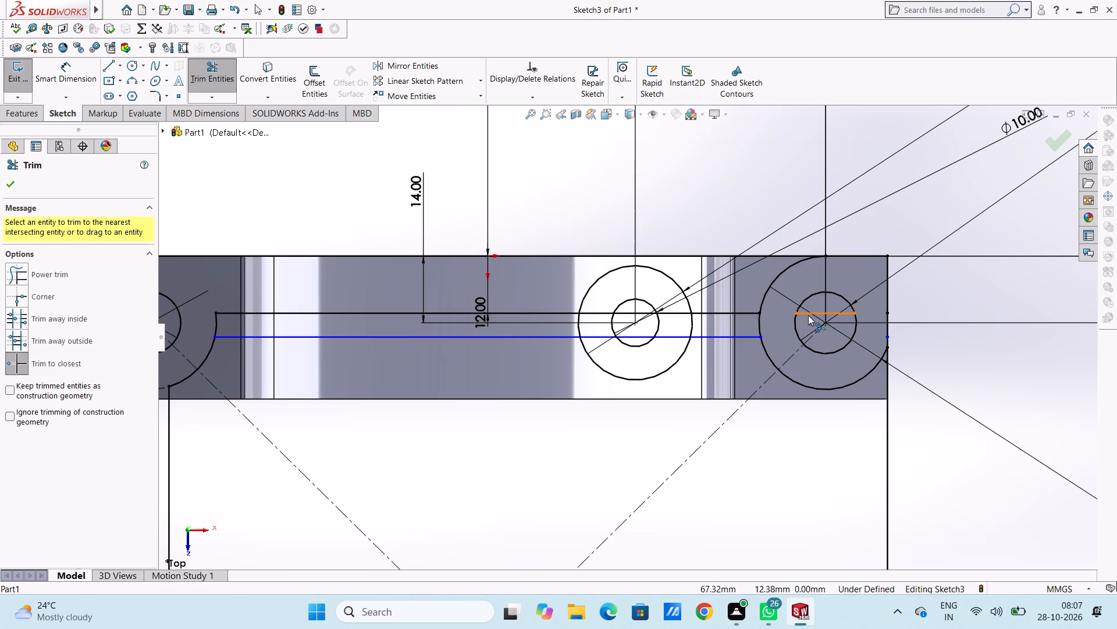
{"action": "left_click", "coordinate": [808, 315]}
{"action": "left_click", "coordinate": [787, 267]}
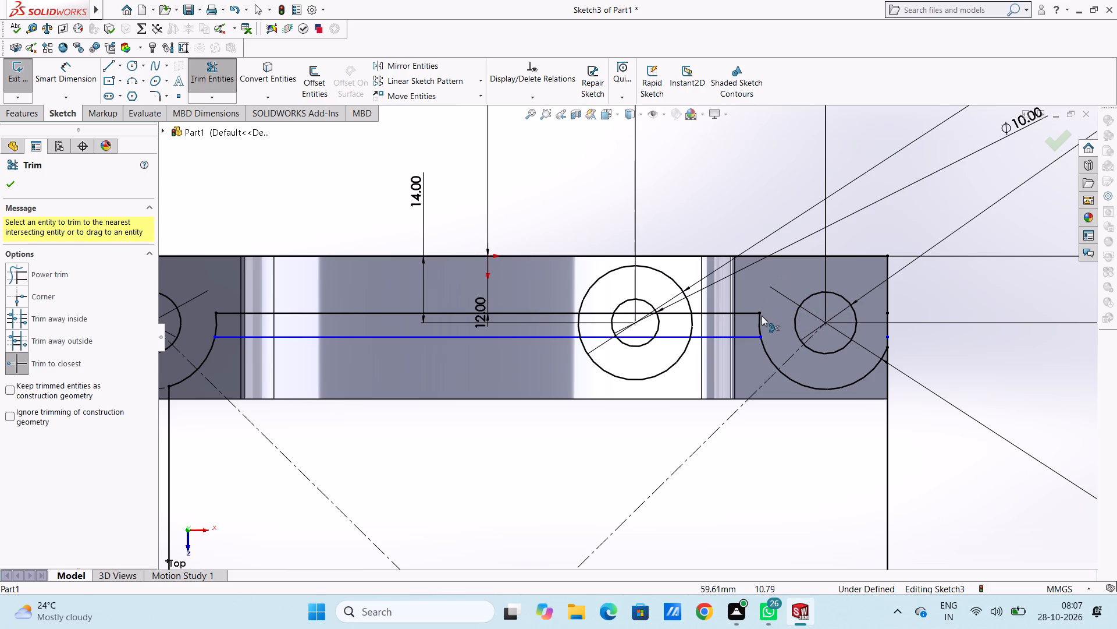
Trim the origin-side bracket's 24 mm circle down to its arc on the inner side of the 17 mm offset line.
{"action": "scroll", "coordinate": [621, 305], "scroll_direction": "down", "scroll_amount": 1}
{"action": "scroll", "coordinate": [620, 305], "scroll_direction": "up", "scroll_amount": 4}
{"action": "scroll", "coordinate": [567, 323], "scroll_direction": "up", "scroll_amount": 4}
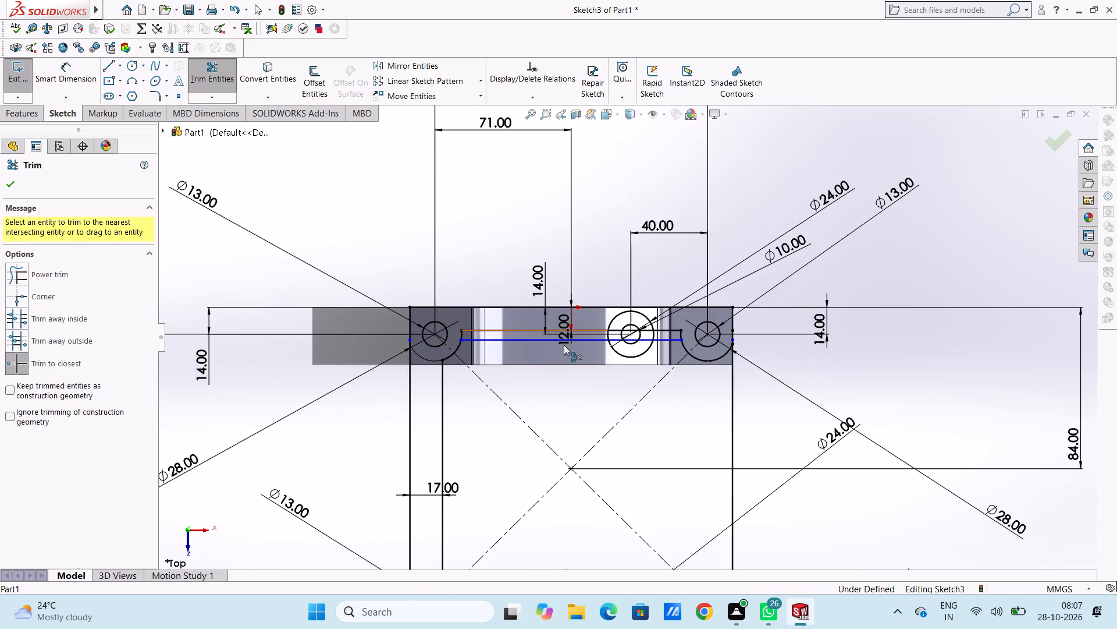
{"action": "scroll", "coordinate": [567, 380], "scroll_direction": "down", "scroll_amount": 2}
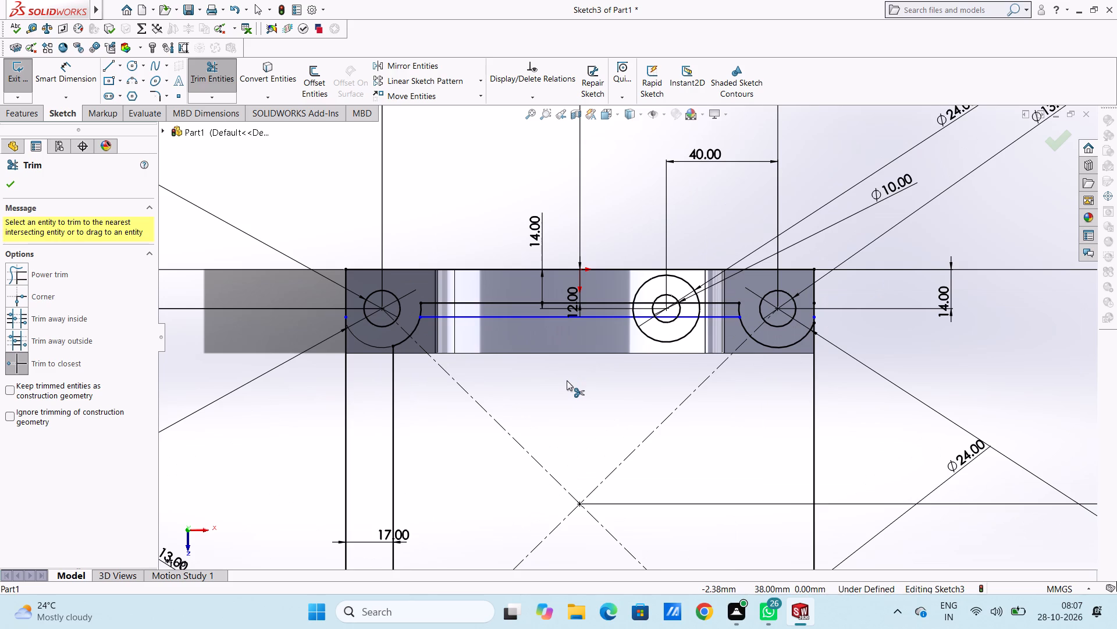
{"action": "left_click", "coordinate": [639, 285]}
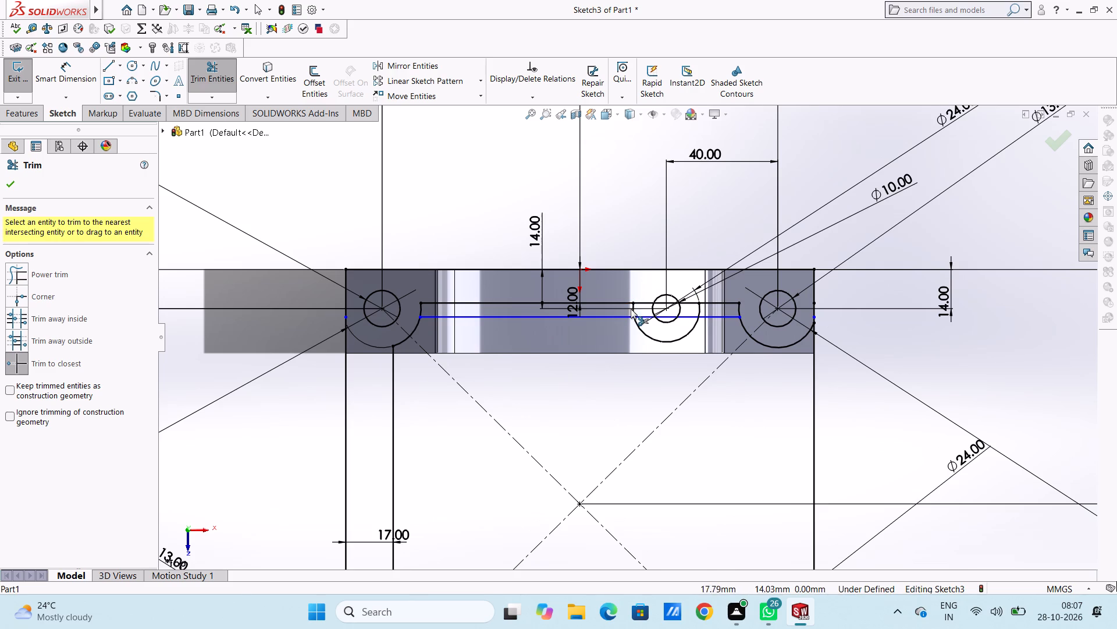
{"action": "left_click", "coordinate": [635, 309]}
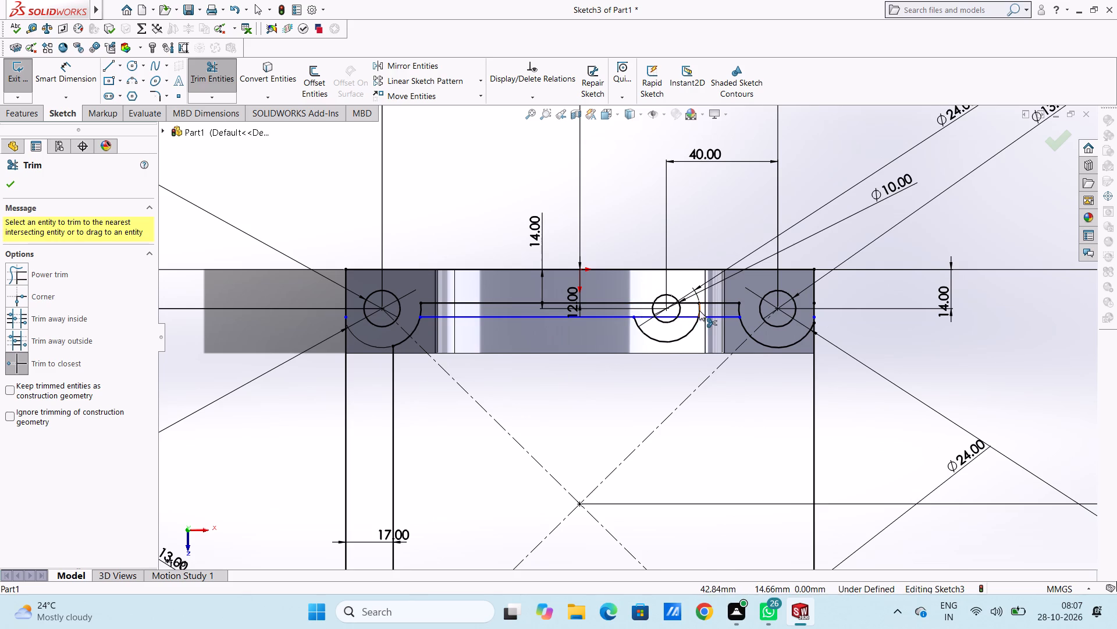
{"action": "left_click", "coordinate": [699, 310]}
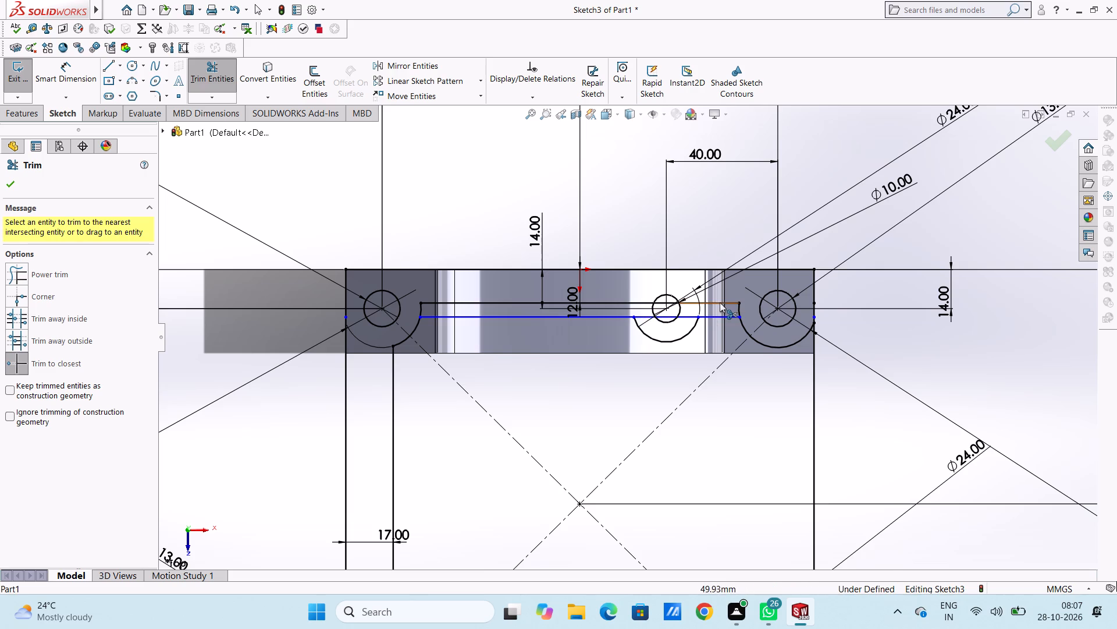
Trim the 12 mm offset line inside and on the positive-X side of the 10 mm circle, plus the adjoining 28 mm arc stub.
{"action": "scroll", "coordinate": [720, 302], "scroll_direction": "down", "scroll_amount": 4}
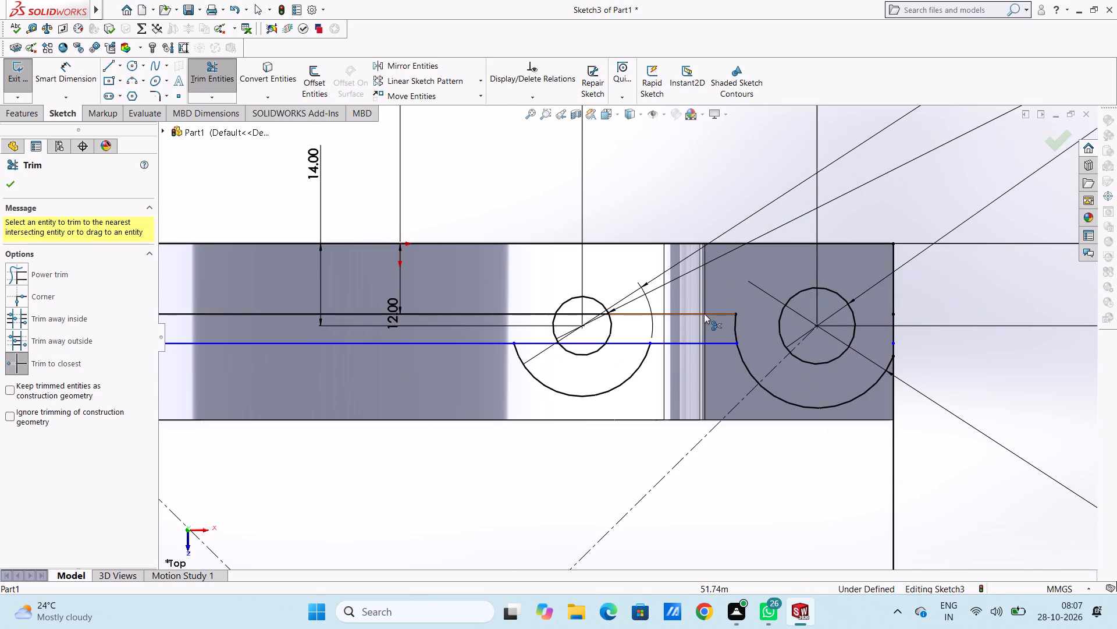
{"action": "left_click", "coordinate": [704, 313]}
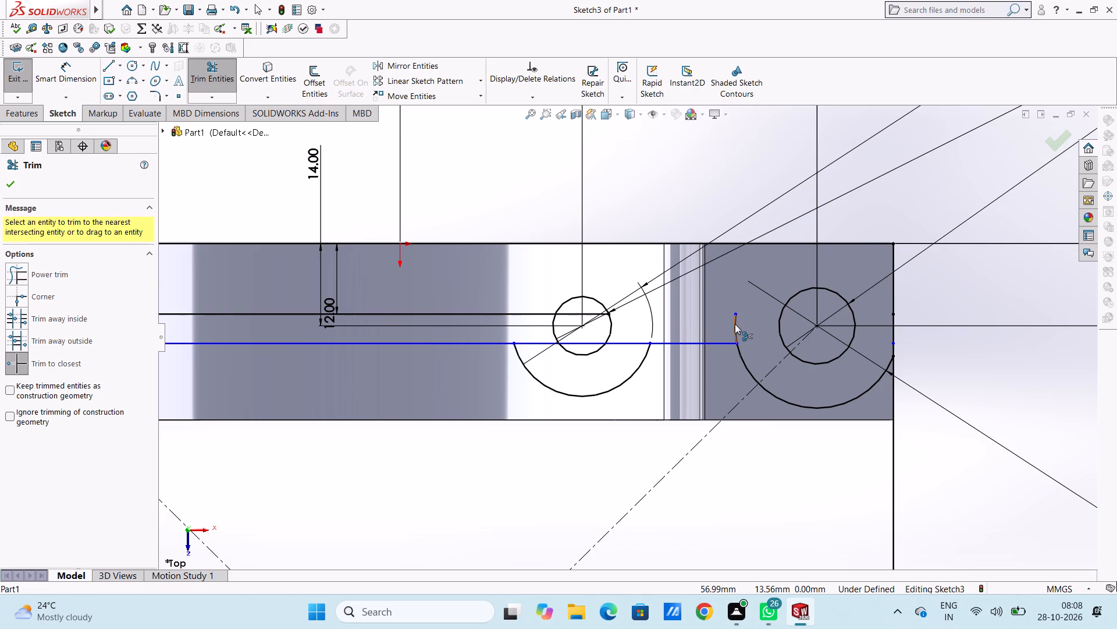
{"action": "left_click", "coordinate": [735, 324]}
{"action": "scroll", "coordinate": [560, 308], "scroll_direction": "up", "scroll_amount": 5}
{"action": "scroll", "coordinate": [613, 337], "scroll_direction": "down", "scroll_amount": 4}
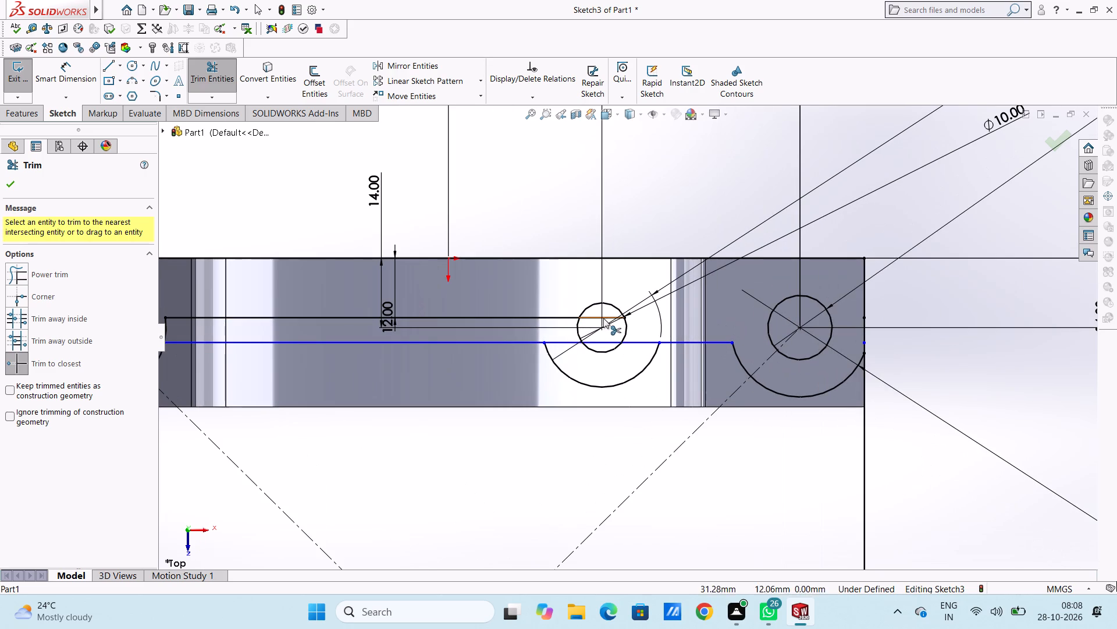
{"action": "left_click", "coordinate": [603, 317]}
Trim the 17 mm offset line's segments inside the 24 mm arc, through and on both sides of the 10 mm circle.
{"action": "scroll", "coordinate": [518, 309], "scroll_direction": "up", "scroll_amount": 5}
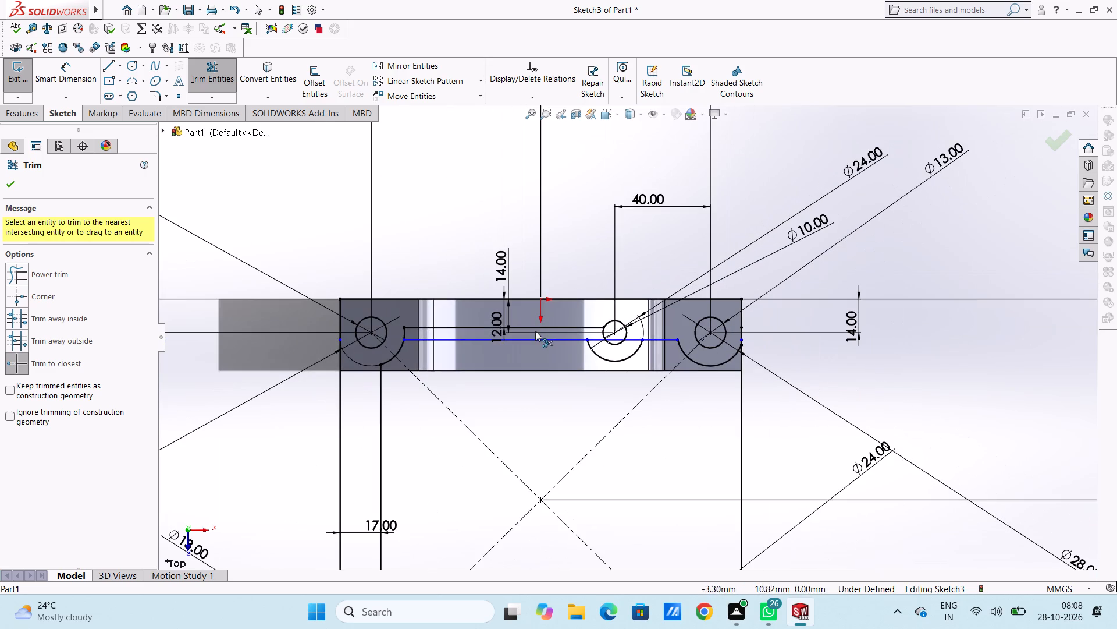
{"action": "scroll", "coordinate": [450, 314], "scroll_direction": "up", "scroll_amount": 3}
{"action": "scroll", "coordinate": [546, 371], "scroll_direction": "down", "scroll_amount": 3}
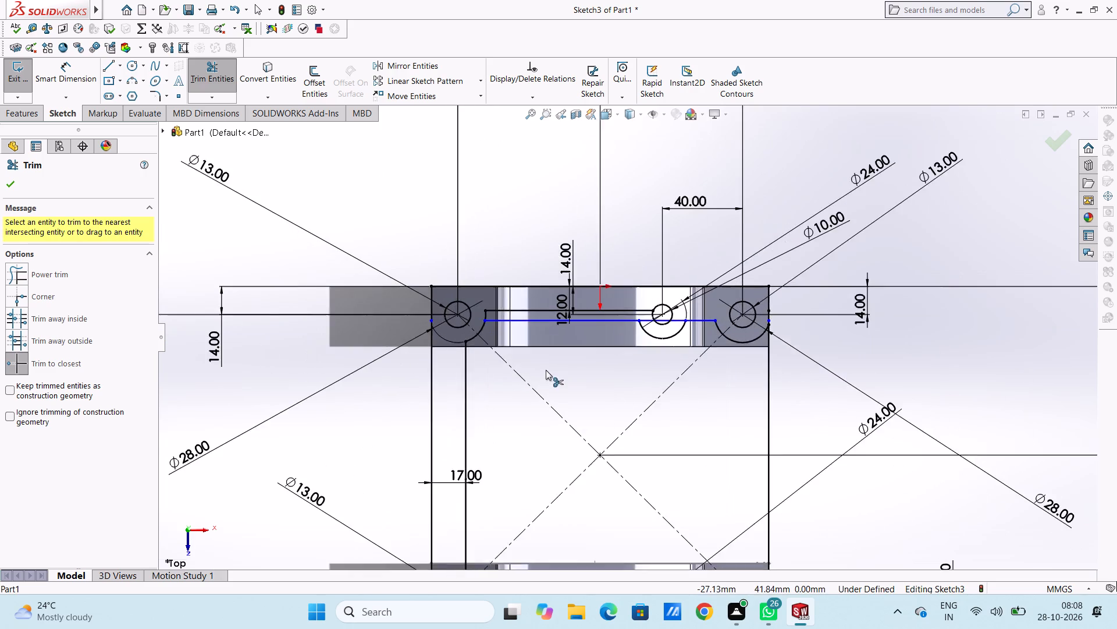
{"action": "scroll", "coordinate": [690, 320], "scroll_direction": "down", "scroll_amount": 4}
{"action": "left_click", "coordinate": [659, 302]}
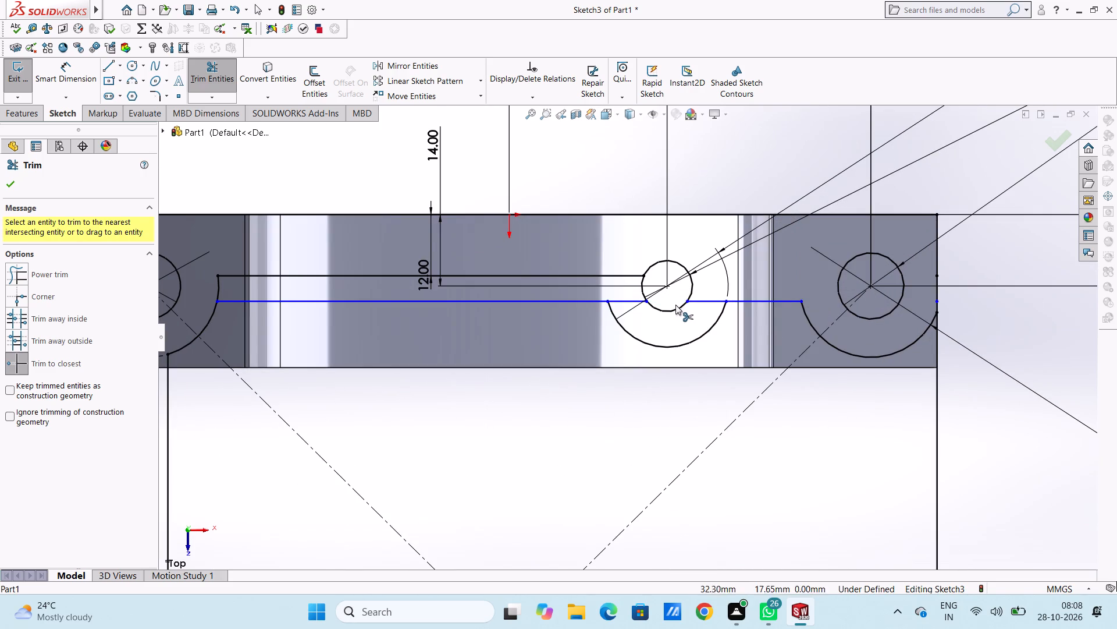
{"action": "left_click", "coordinate": [696, 302]}
{"action": "left_click", "coordinate": [622, 301]}
{"action": "scroll", "coordinate": [511, 327], "scroll_direction": "up", "scroll_amount": 6}
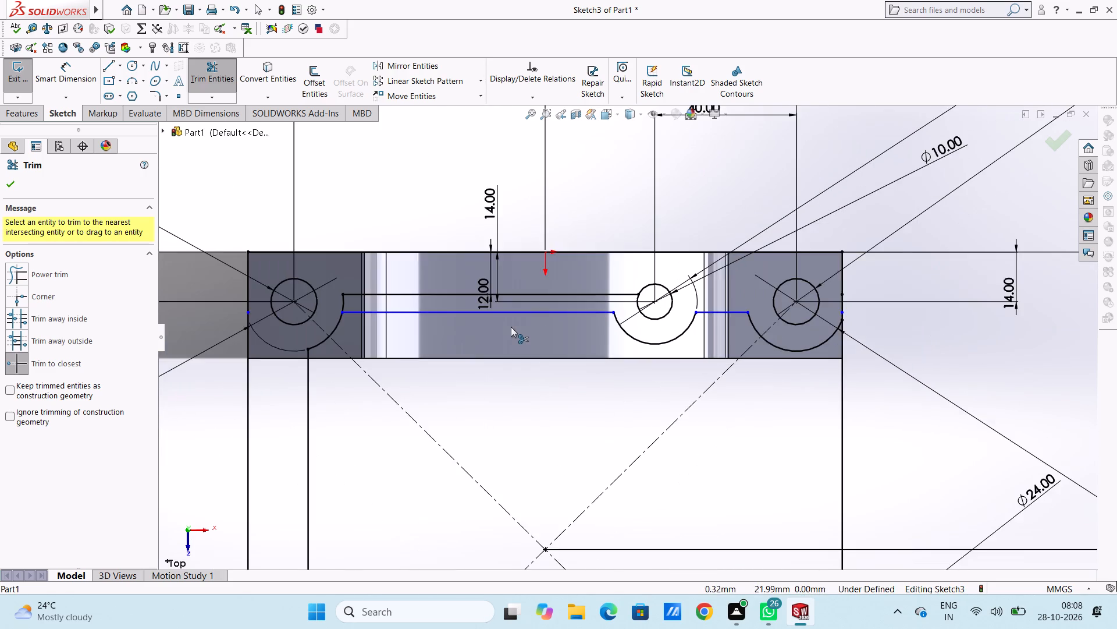
{"action": "scroll", "coordinate": [455, 331], "scroll_direction": "up", "scroll_amount": 3}
{"action": "left_click", "coordinate": [8, 177]}
{"action": "left_click", "coordinate": [317, 211]}
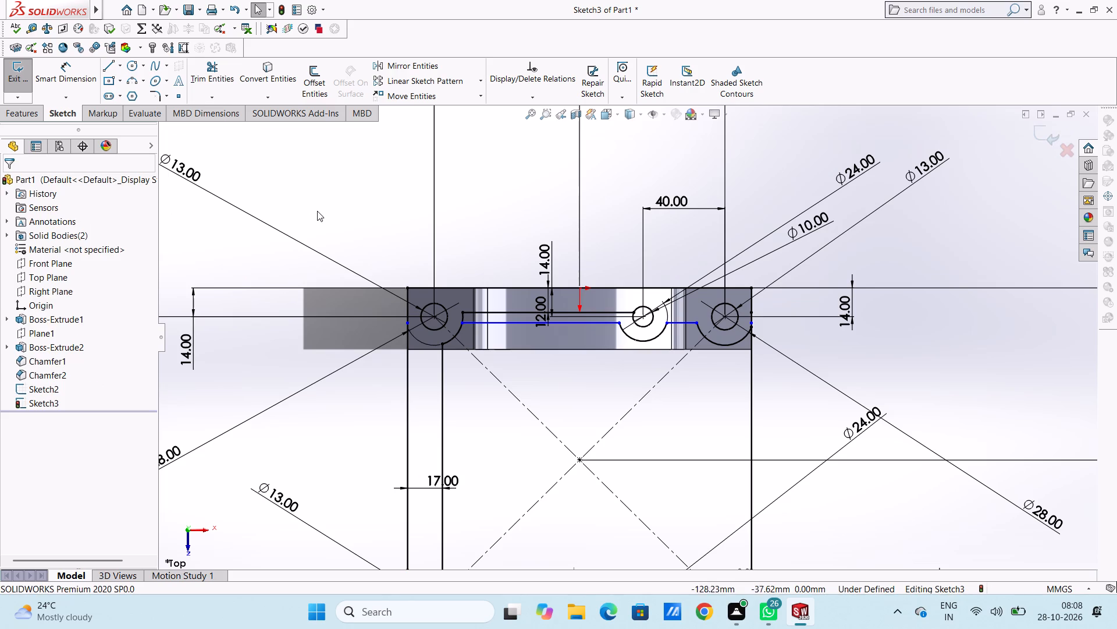
Move the origin-side bracket's 12 mm dimension toward the negative-X side, clear of the neighbouring 14 mm dimension.
{"action": "scroll", "coordinate": [565, 326], "scroll_direction": "down", "scroll_amount": 4}
{"action": "left_click_drag", "start_coordinate": [543, 278], "coordinate": [361, 130]}
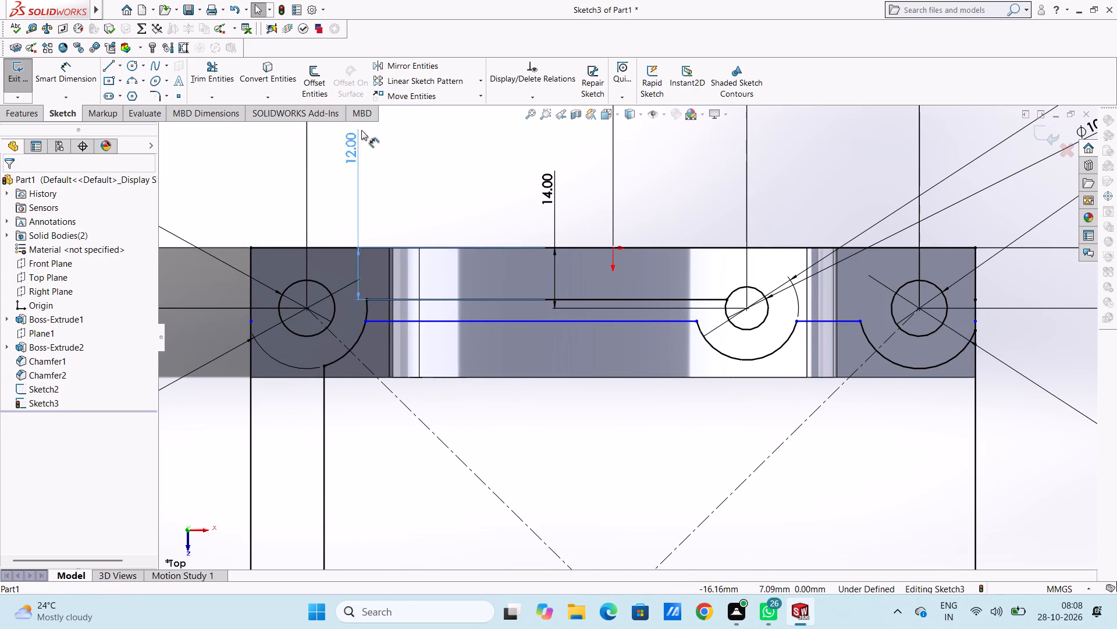
{"action": "left_click_drag", "start_coordinate": [361, 130], "coordinate": [411, 152]}
{"action": "left_click", "coordinate": [468, 188]}
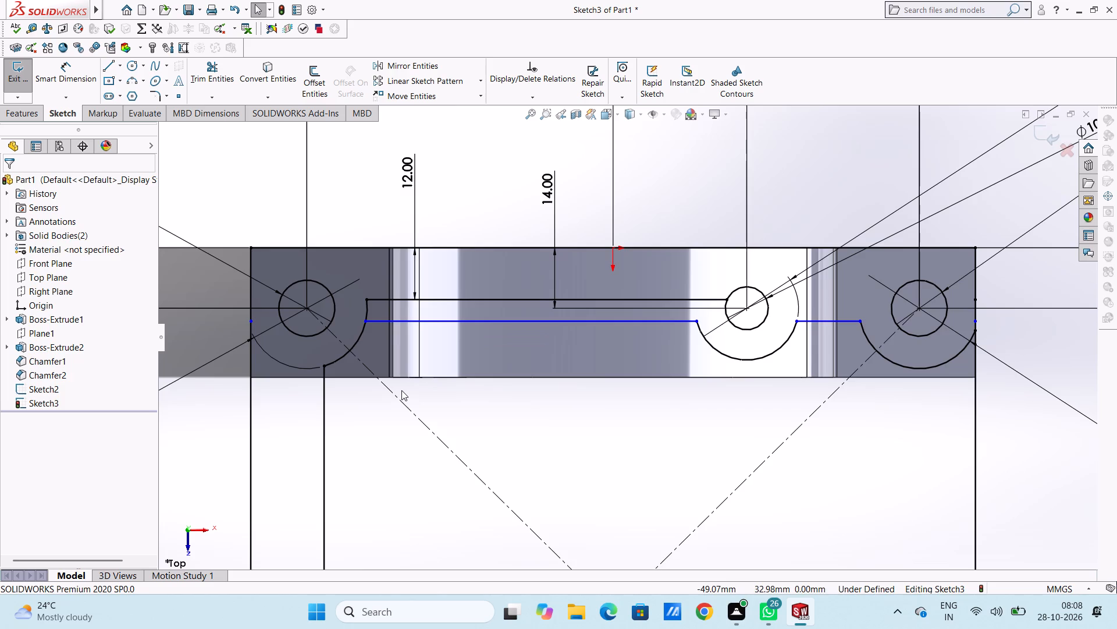
Offset the lengthwise 17 mm offset line by 42 mm, reversed toward positive X.
{"action": "scroll", "coordinate": [401, 390], "scroll_direction": "up", "scroll_amount": 2}
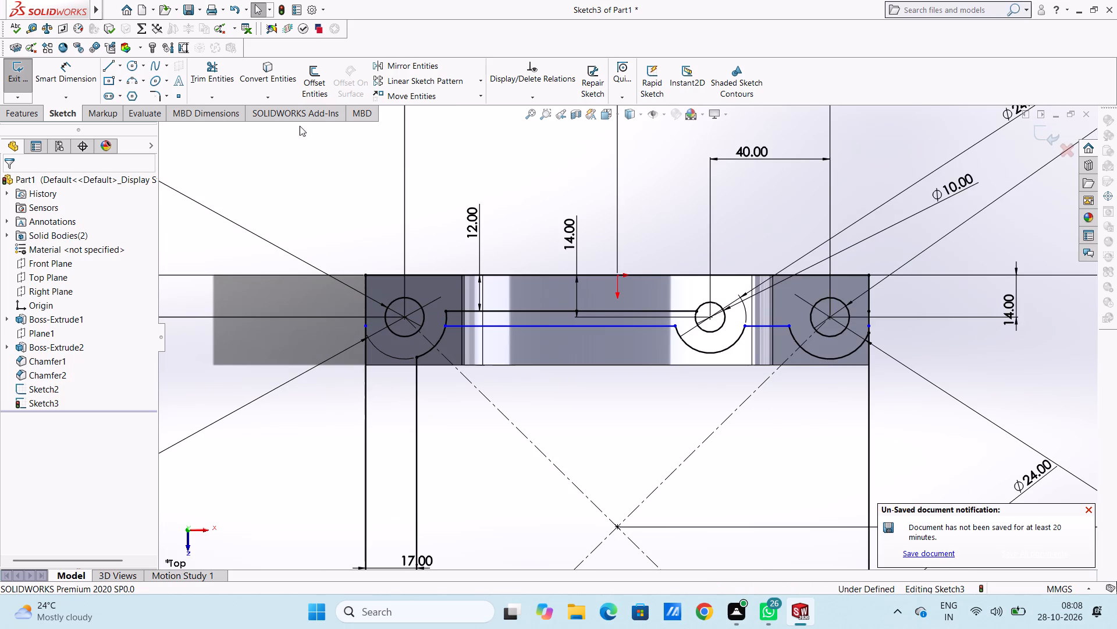
{"action": "left_click", "coordinate": [311, 86]}
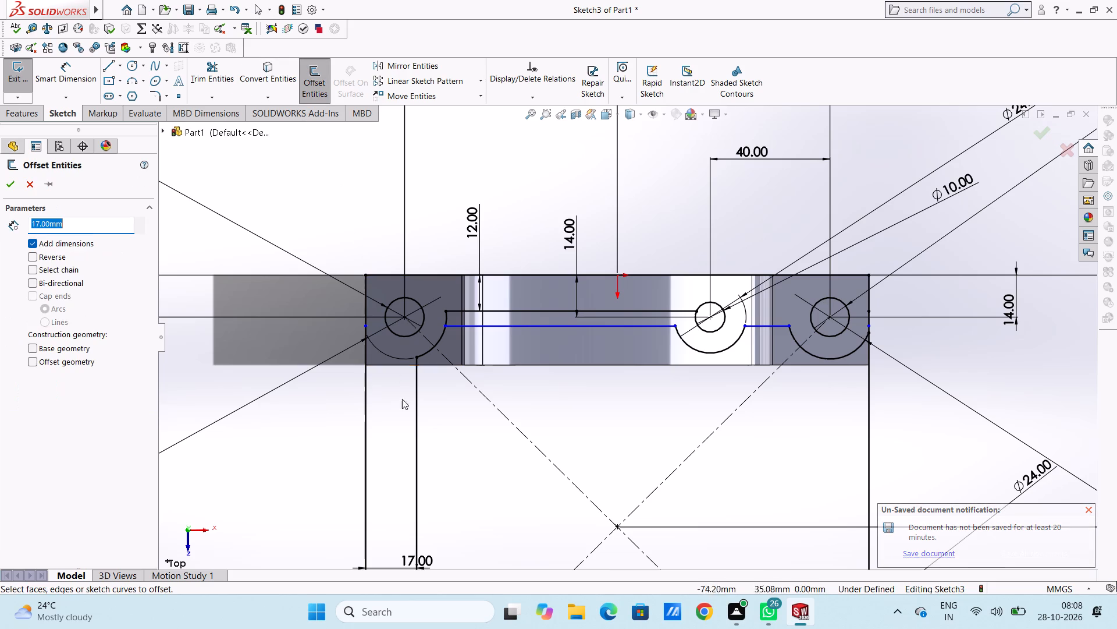
{"action": "left_click", "coordinate": [418, 427]}
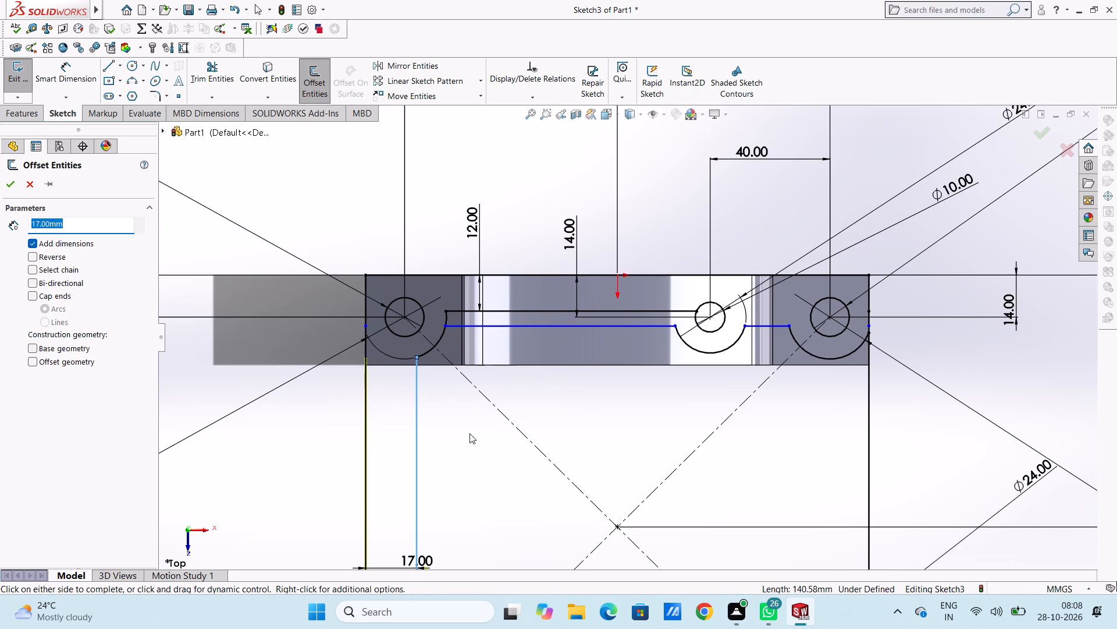
{"action": "type", "text": "42"}
{"action": "key", "text": "Return"}
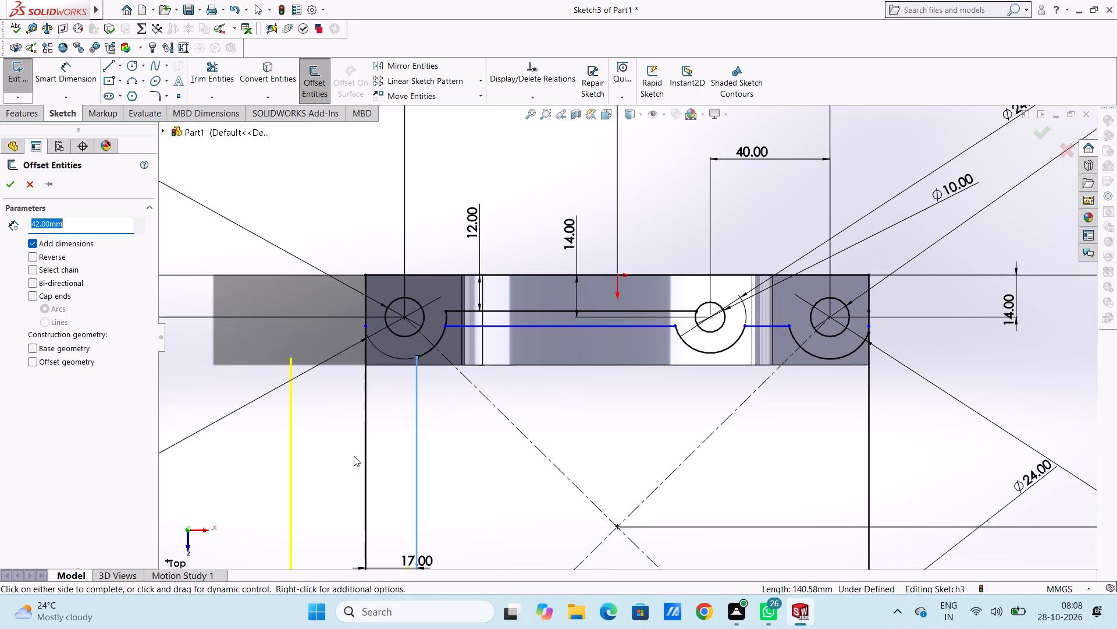
{"action": "left_click", "coordinate": [32, 257]}
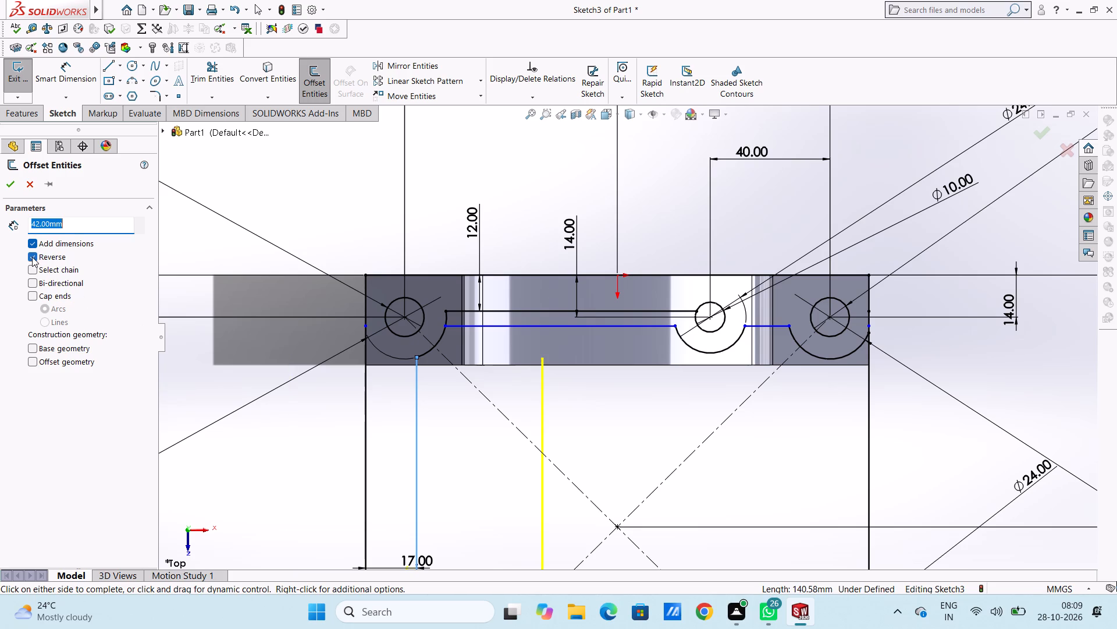
{"action": "left_click", "coordinate": [7, 177]}
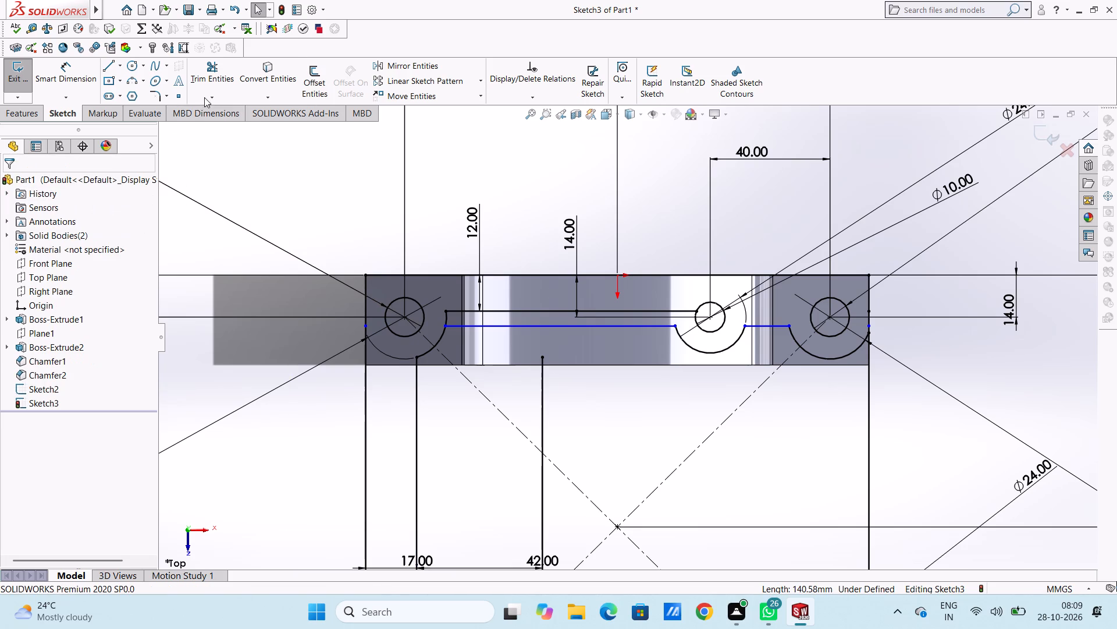
Extend the 42 mm offset line through the origin-side bracket's 17 mm offset line up to its 12 mm offset line.
{"action": "left_click", "coordinate": [205, 97]}
{"action": "left_click", "coordinate": [215, 119]}
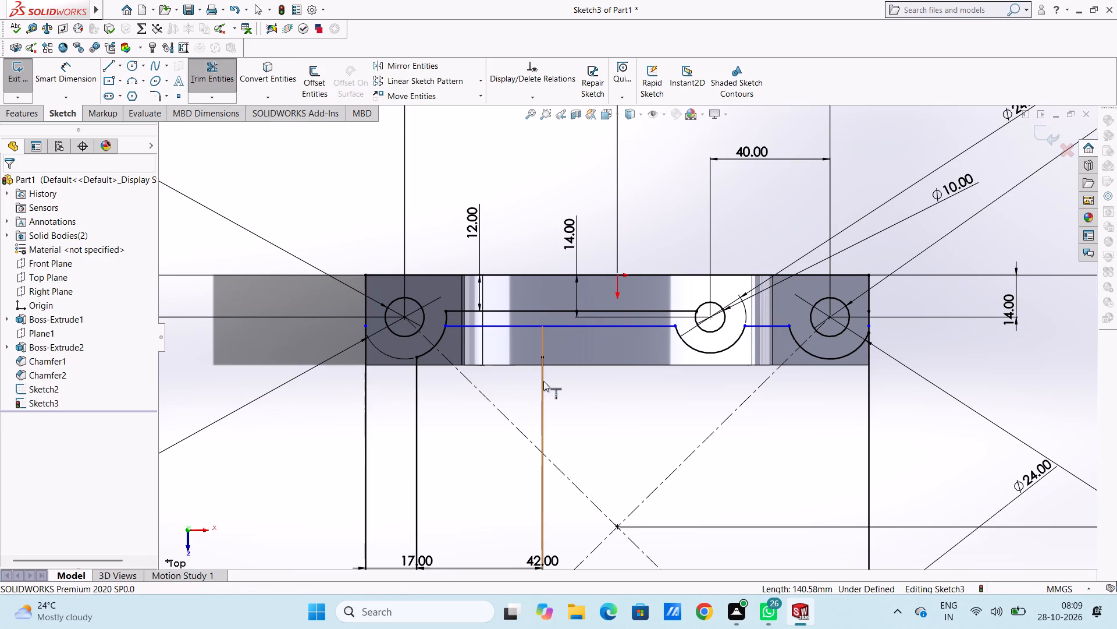
{"action": "left_click", "coordinate": [543, 381]}
{"action": "left_click", "coordinate": [540, 335]}
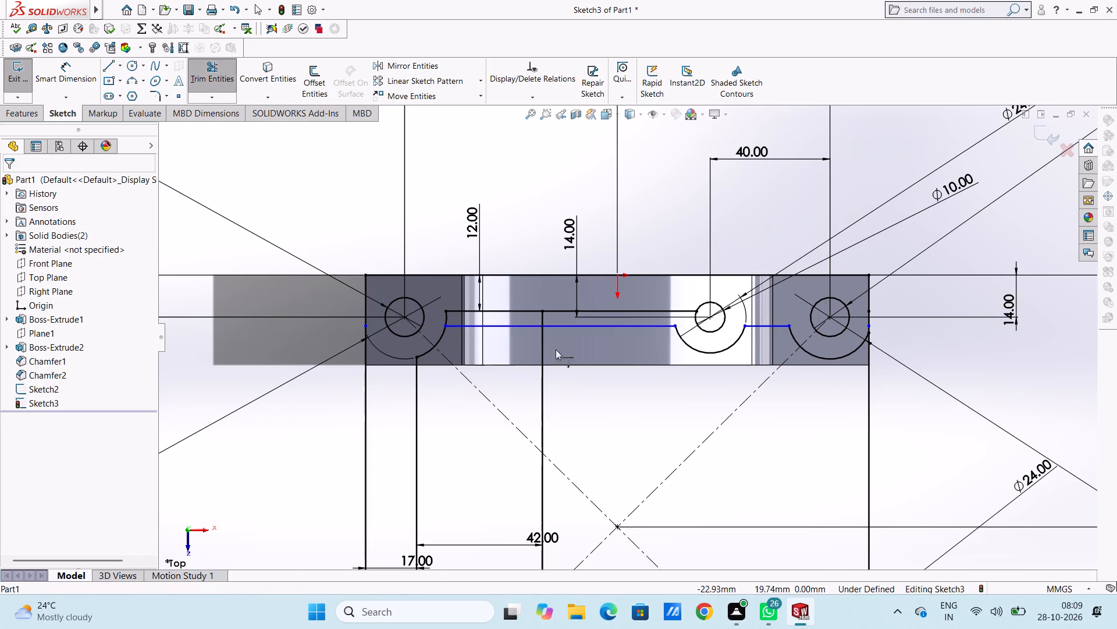
Trim the origin-side bracket's 17 mm offset line between the 28 mm corner arc and the 42 mm offset line.
{"action": "scroll", "coordinate": [560, 400], "scroll_direction": "up", "scroll_amount": 5}
{"action": "scroll", "coordinate": [575, 471], "scroll_direction": "up", "scroll_amount": 5}
{"action": "scroll", "coordinate": [627, 433], "scroll_direction": "down", "scroll_amount": 3}
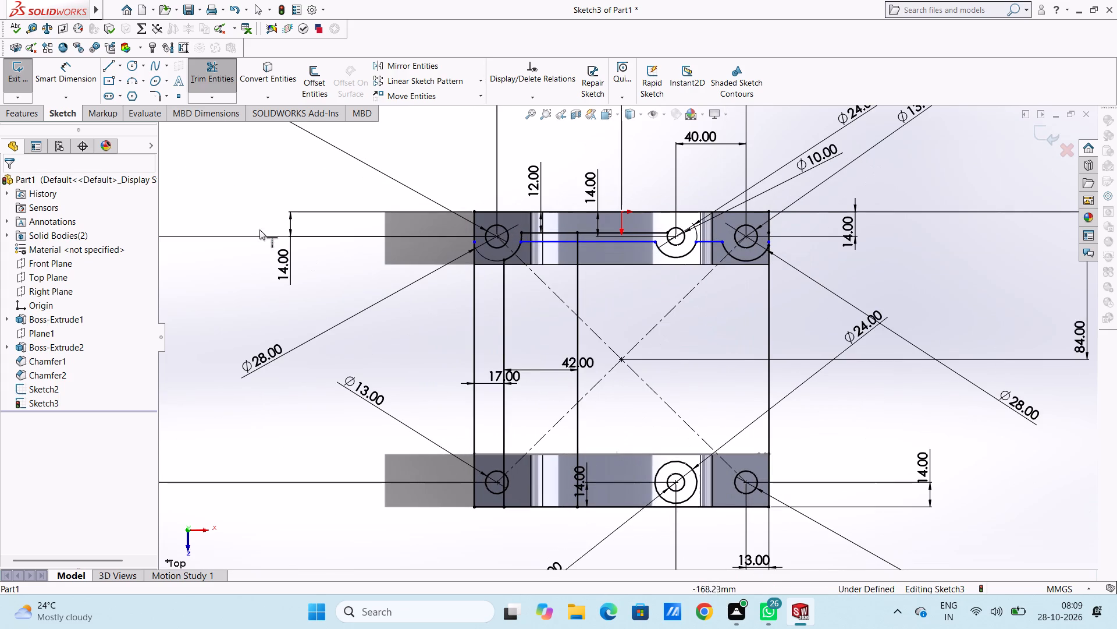
{"action": "left_click", "coordinate": [214, 82]}
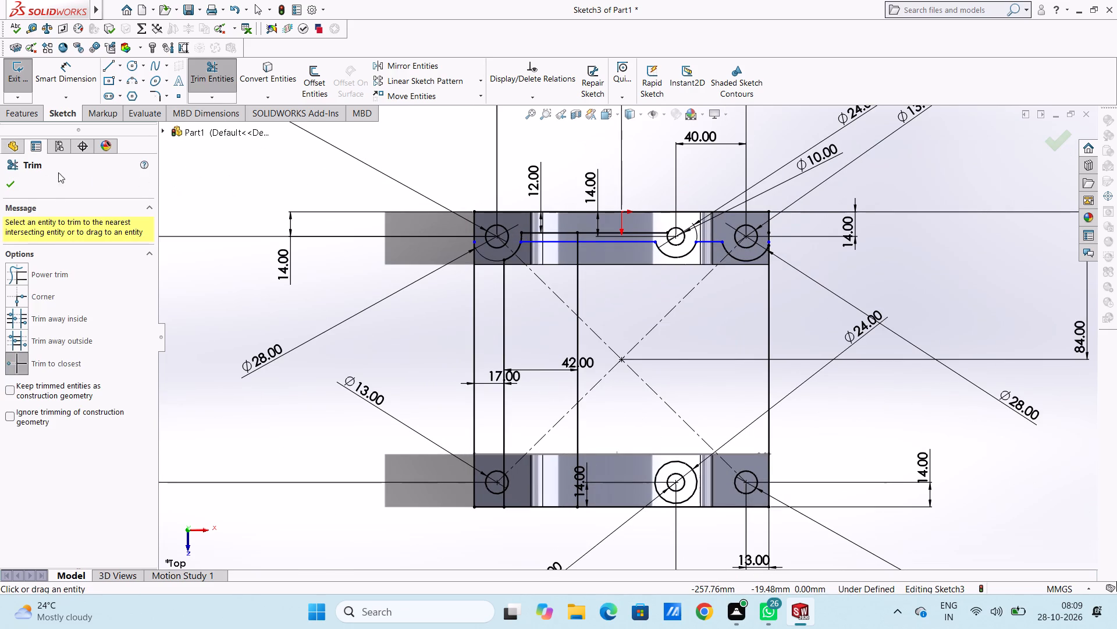
{"action": "scroll", "coordinate": [590, 252], "scroll_direction": "down", "scroll_amount": 4}
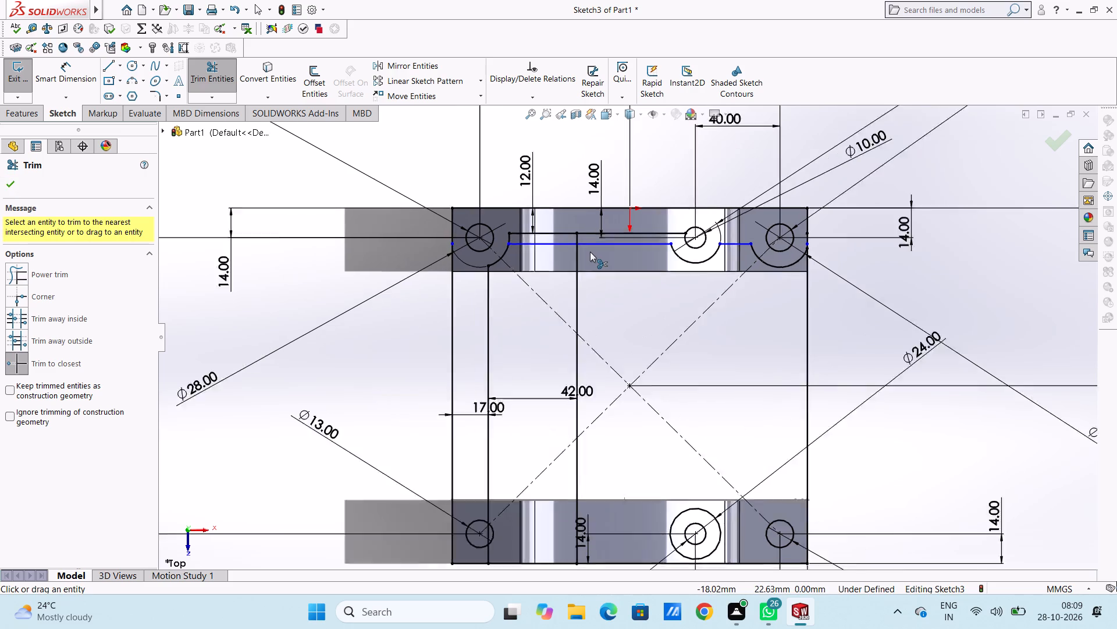
{"action": "scroll", "coordinate": [590, 252], "scroll_direction": "down", "scroll_amount": 5}
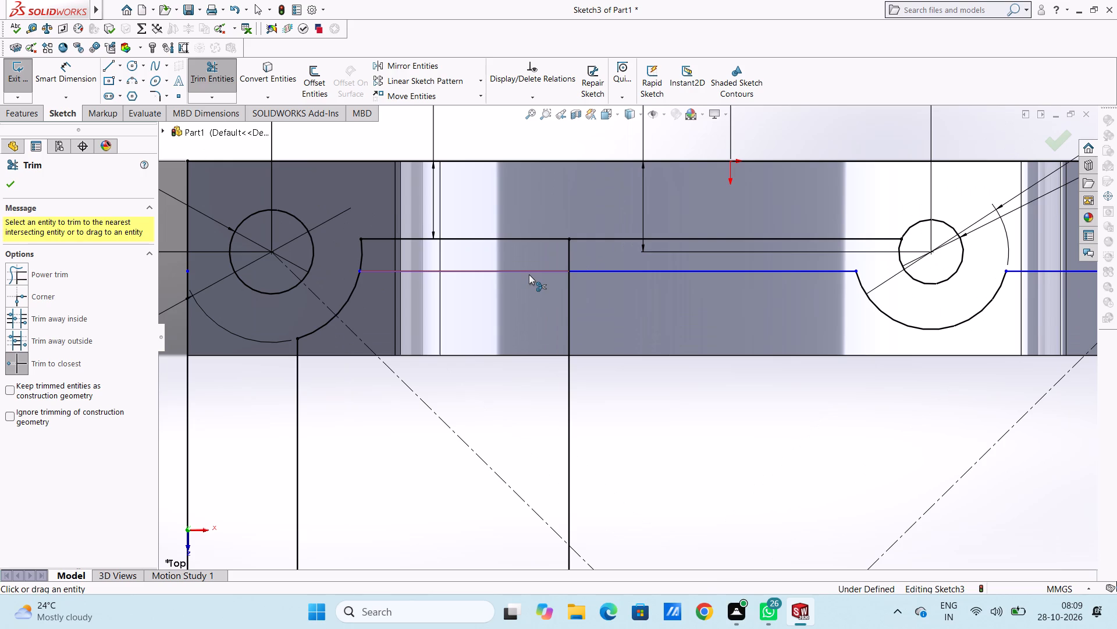
{"action": "left_click", "coordinate": [529, 274]}
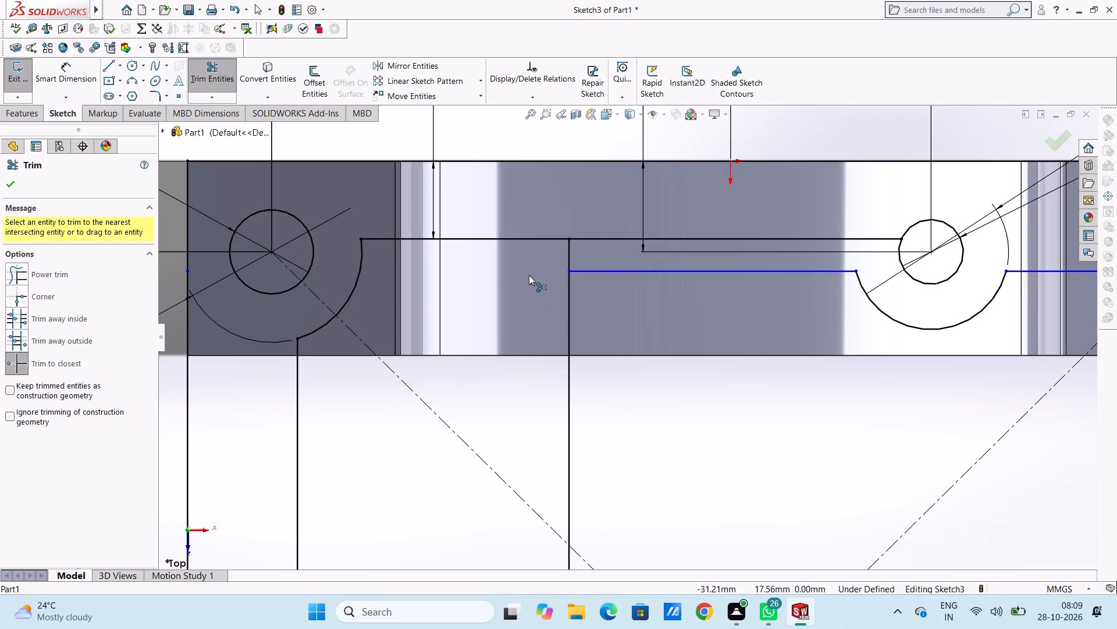
Trim away the 42 mm offset line from the 17 mm offset line to the far bracket, leaving only the short step segment.
{"action": "left_click", "coordinate": [565, 314]}
{"action": "left_click", "coordinate": [571, 318]}
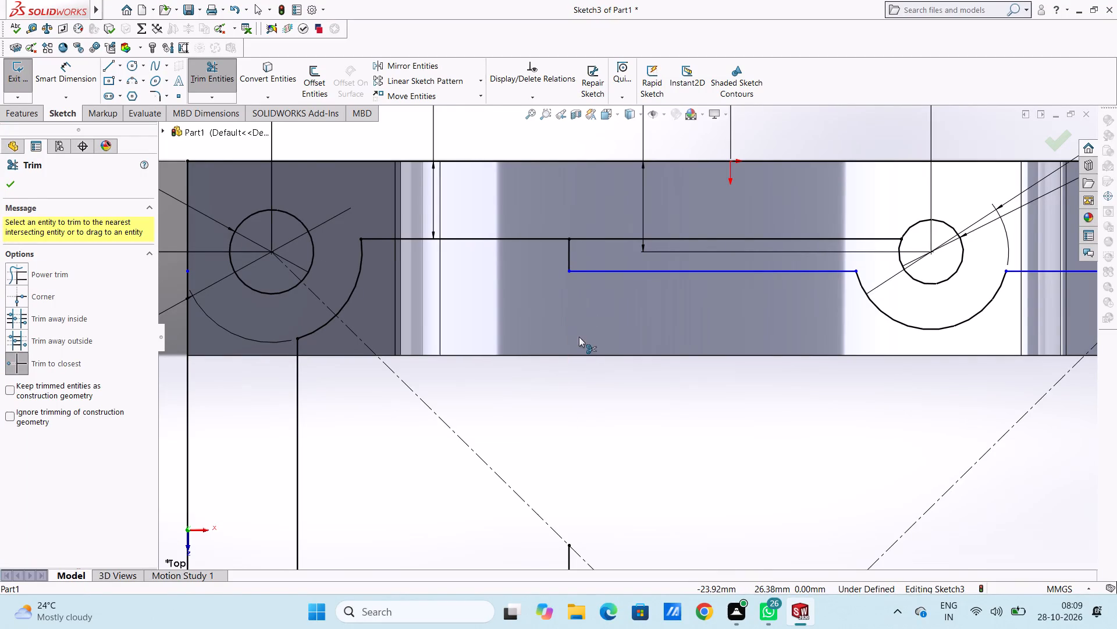
{"action": "scroll", "coordinate": [584, 341], "scroll_direction": "up", "scroll_amount": 6}
{"action": "scroll", "coordinate": [633, 450], "scroll_direction": "up", "scroll_amount": 6}
{"action": "scroll", "coordinate": [627, 482], "scroll_direction": "down", "scroll_amount": 2}
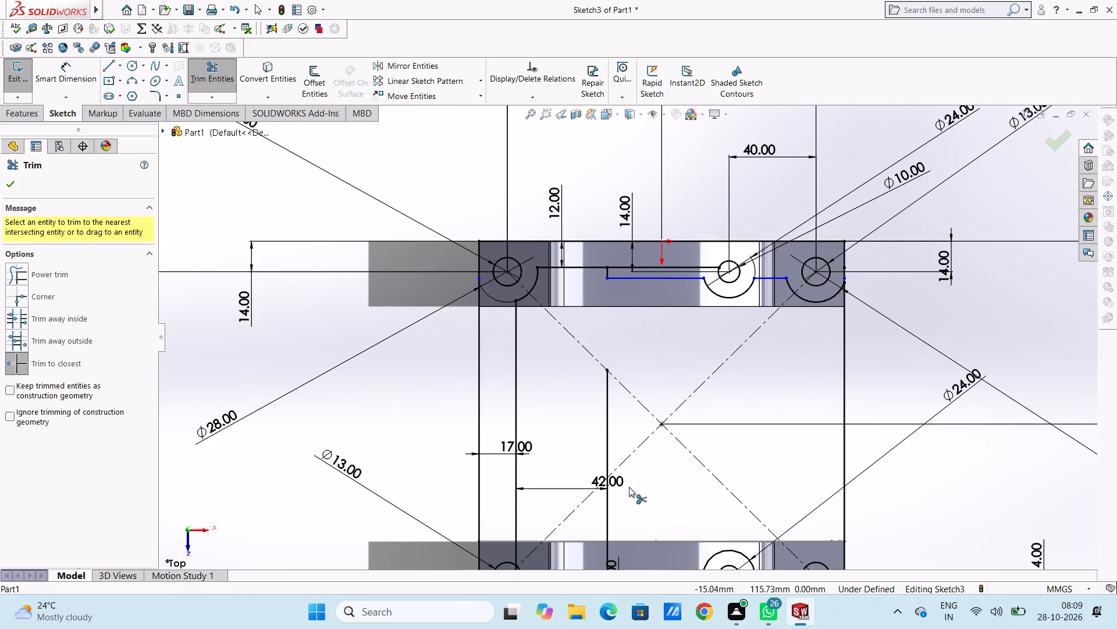
{"action": "scroll", "coordinate": [629, 487], "scroll_direction": "up", "scroll_amount": 3}
{"action": "scroll", "coordinate": [629, 487], "scroll_direction": "down", "scroll_amount": 2}
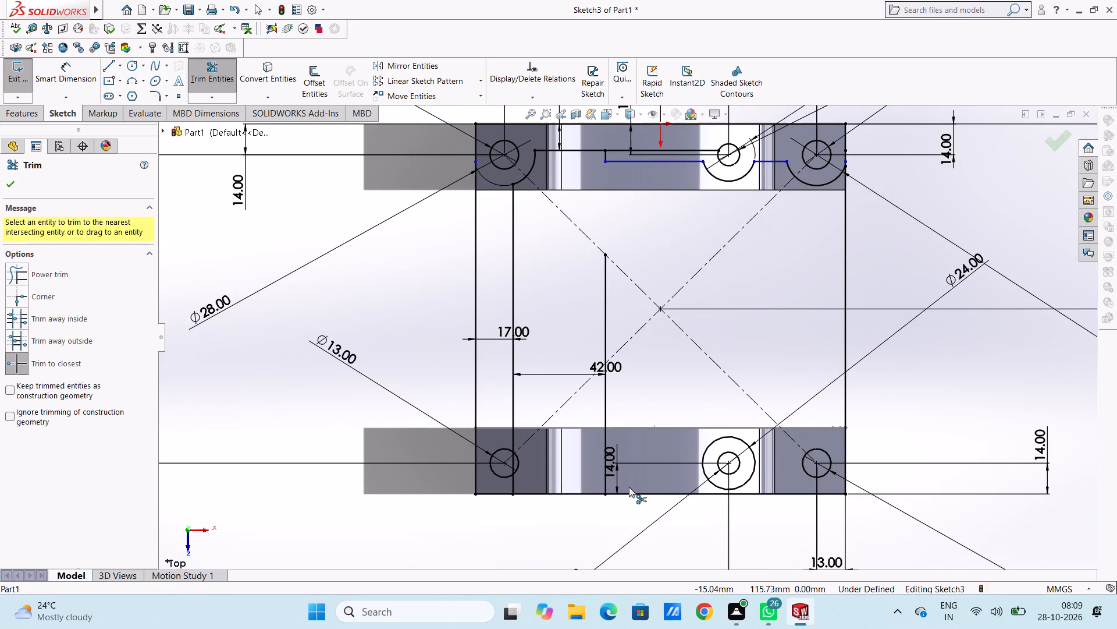
{"action": "left_click", "coordinate": [604, 335]}
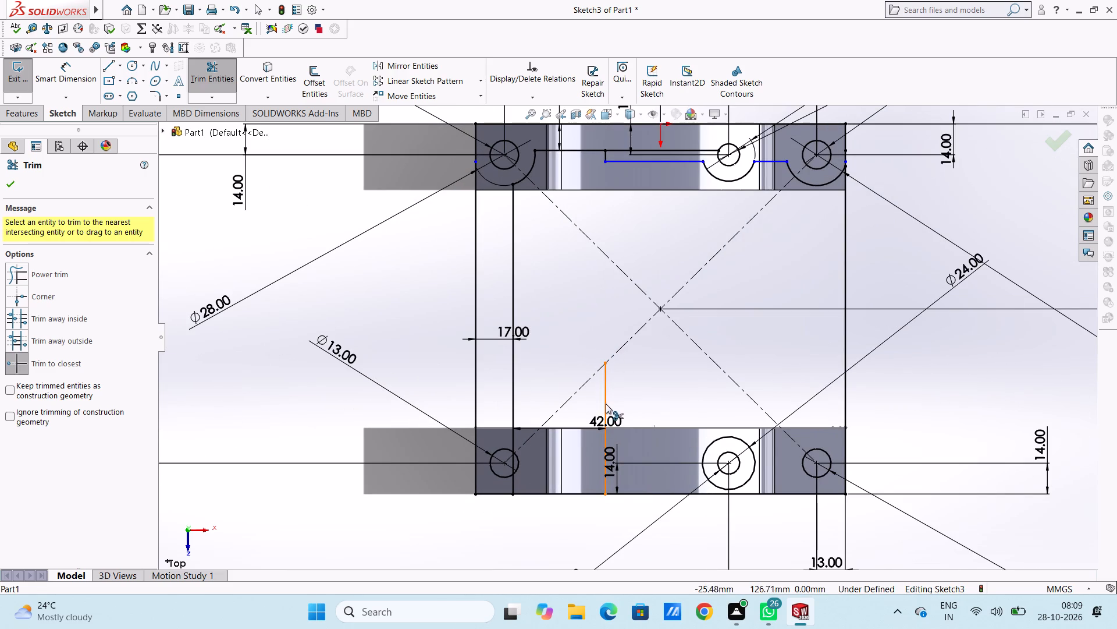
{"action": "left_click", "coordinate": [606, 404]}
Trim the 12 mm offset line between the short step segment and the 10 mm circle.
{"action": "scroll", "coordinate": [629, 224], "scroll_direction": "up", "scroll_amount": 6}
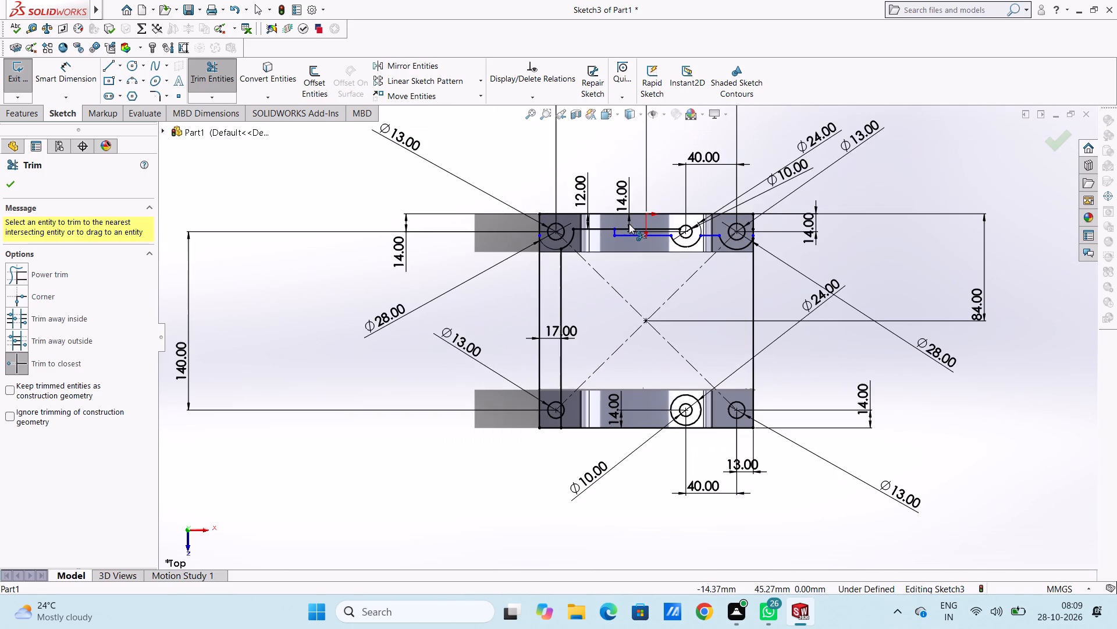
{"action": "scroll", "coordinate": [634, 222], "scroll_direction": "down", "scroll_amount": 7}
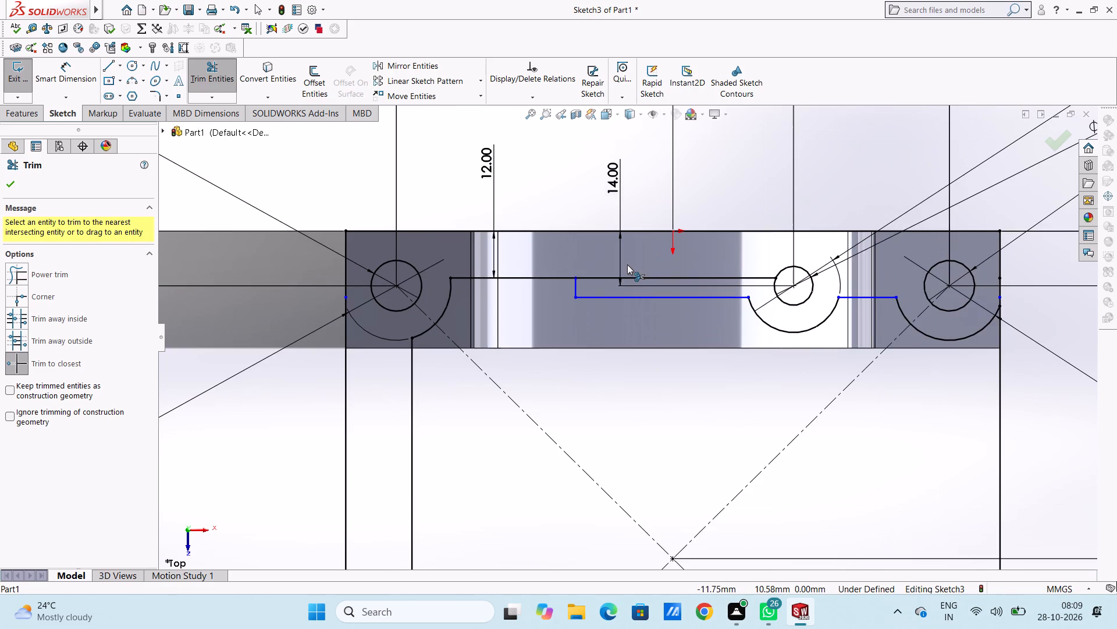
{"action": "scroll", "coordinate": [627, 264], "scroll_direction": "up", "scroll_amount": 4}
{"action": "scroll", "coordinate": [620, 338], "scroll_direction": "down", "scroll_amount": 1}
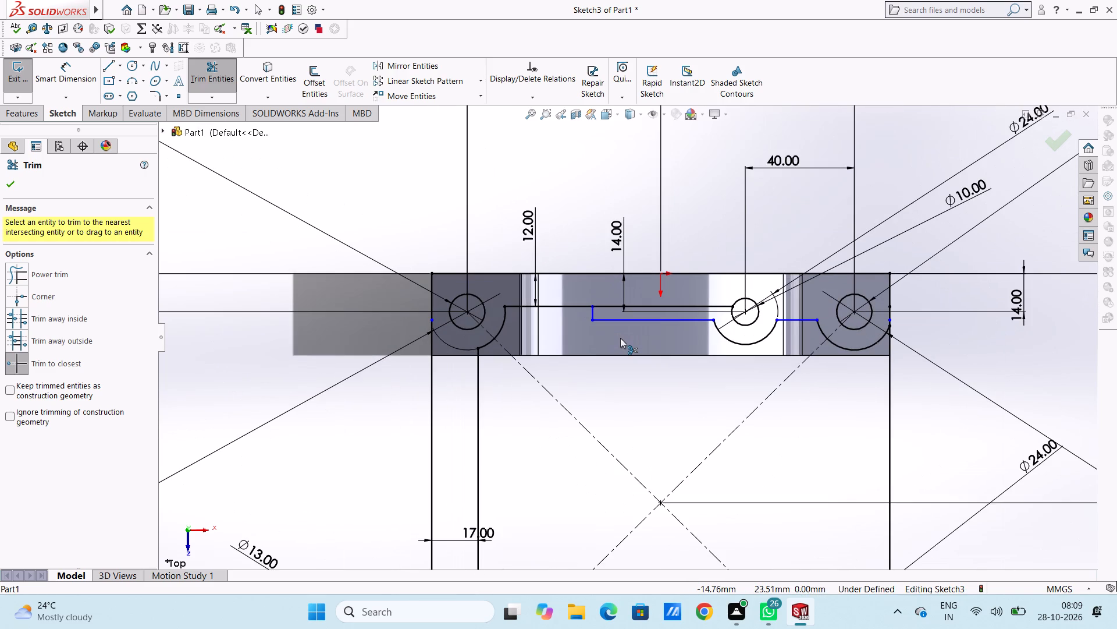
{"action": "scroll", "coordinate": [620, 338], "scroll_direction": "down", "scroll_amount": 2}
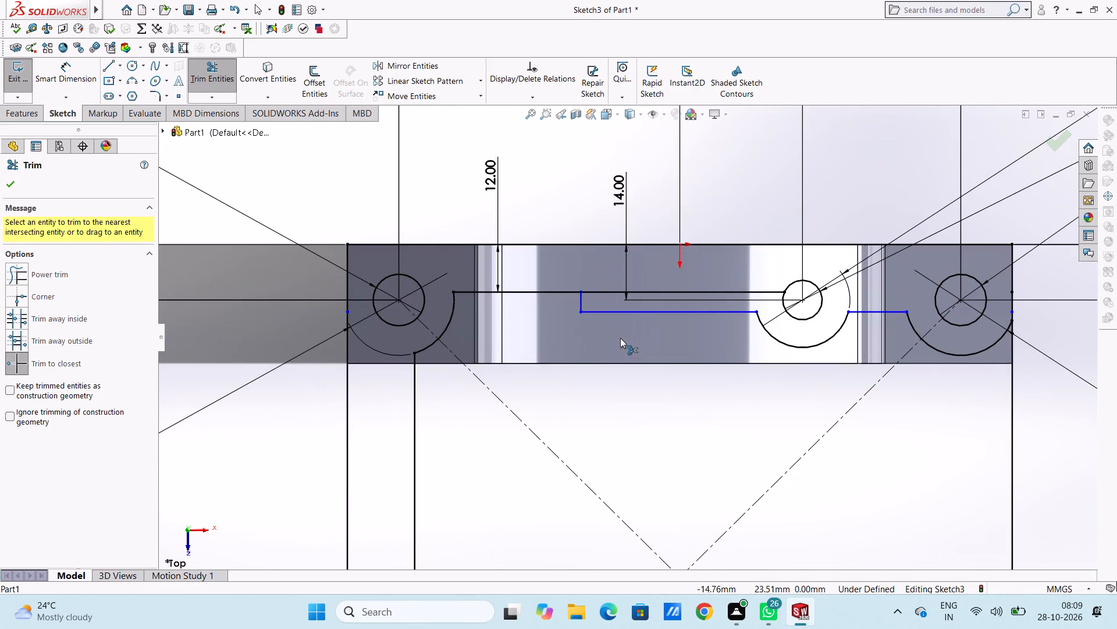
{"action": "left_click", "coordinate": [696, 290]}
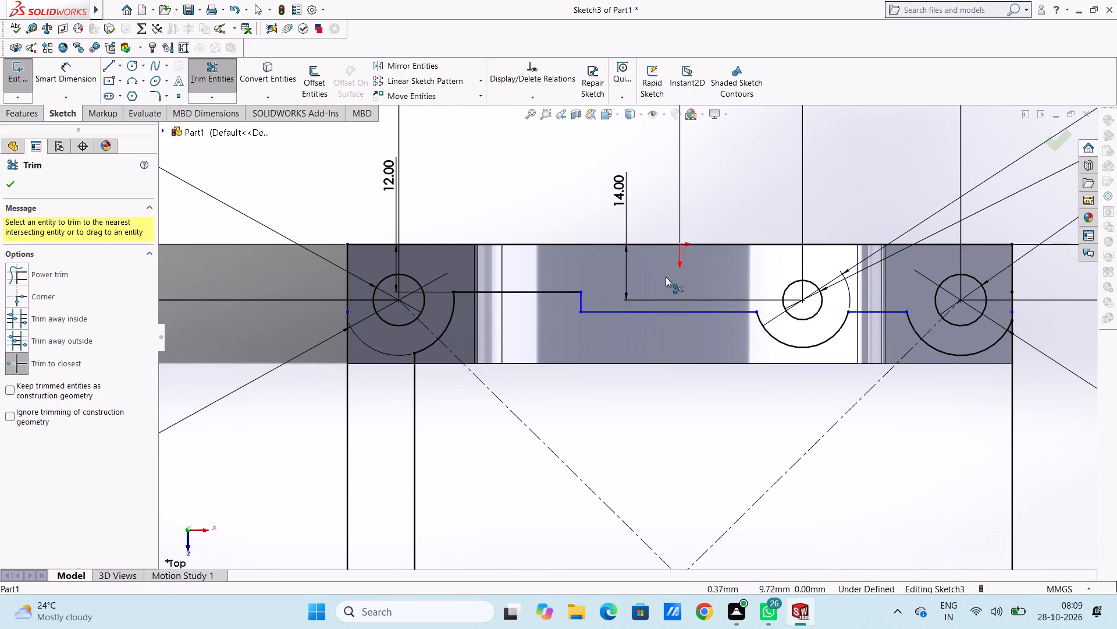
{"action": "scroll", "coordinate": [639, 266], "scroll_direction": "up", "scroll_amount": 1}
{"action": "left_click", "coordinate": [10, 182]}
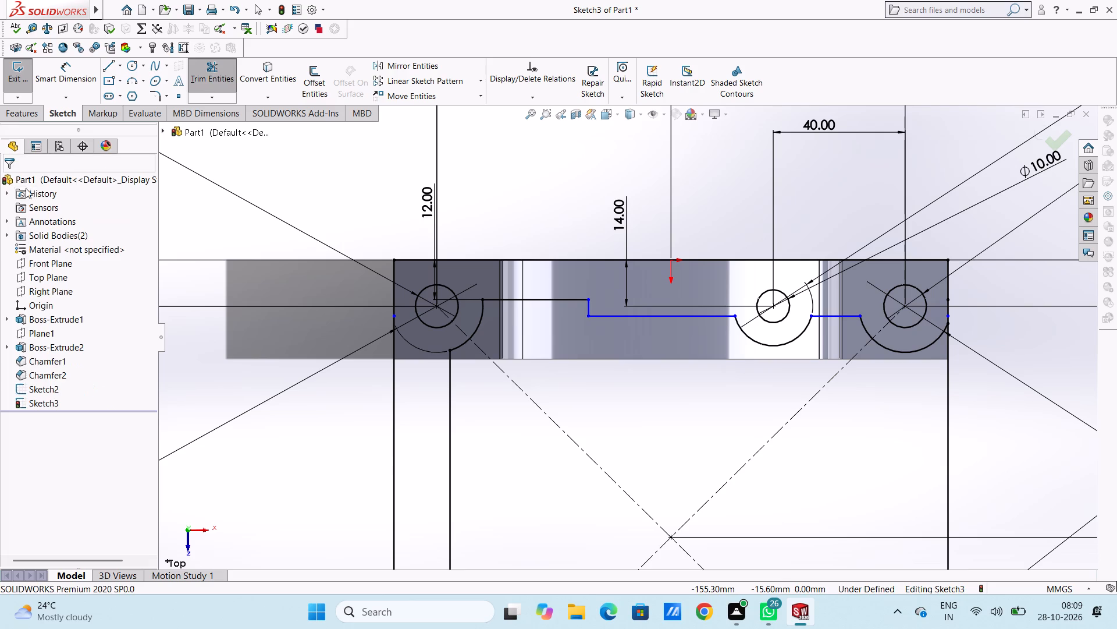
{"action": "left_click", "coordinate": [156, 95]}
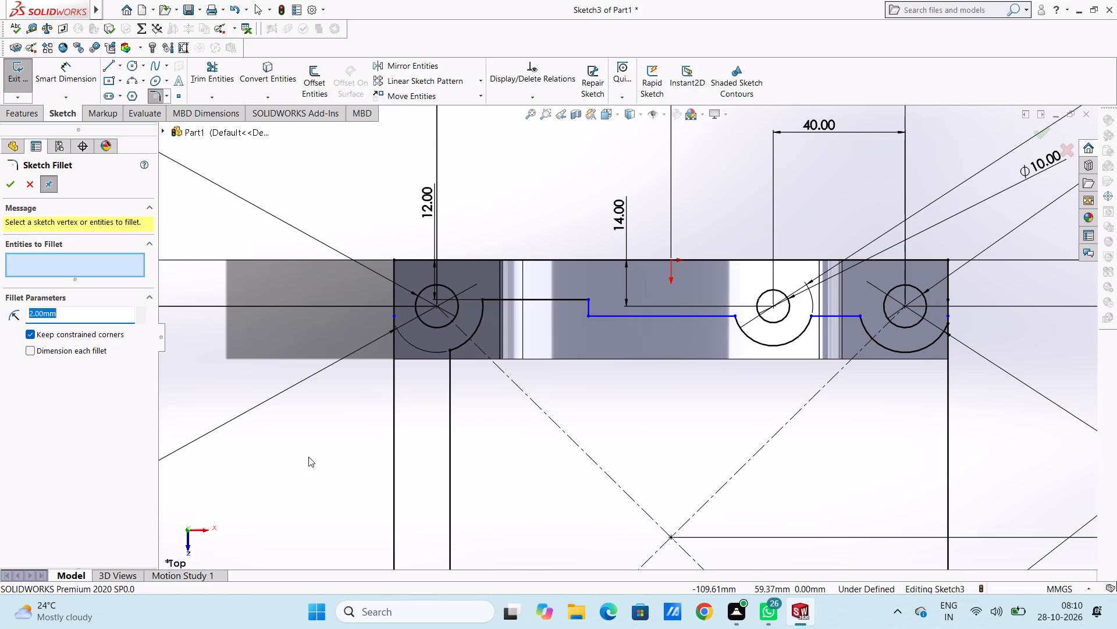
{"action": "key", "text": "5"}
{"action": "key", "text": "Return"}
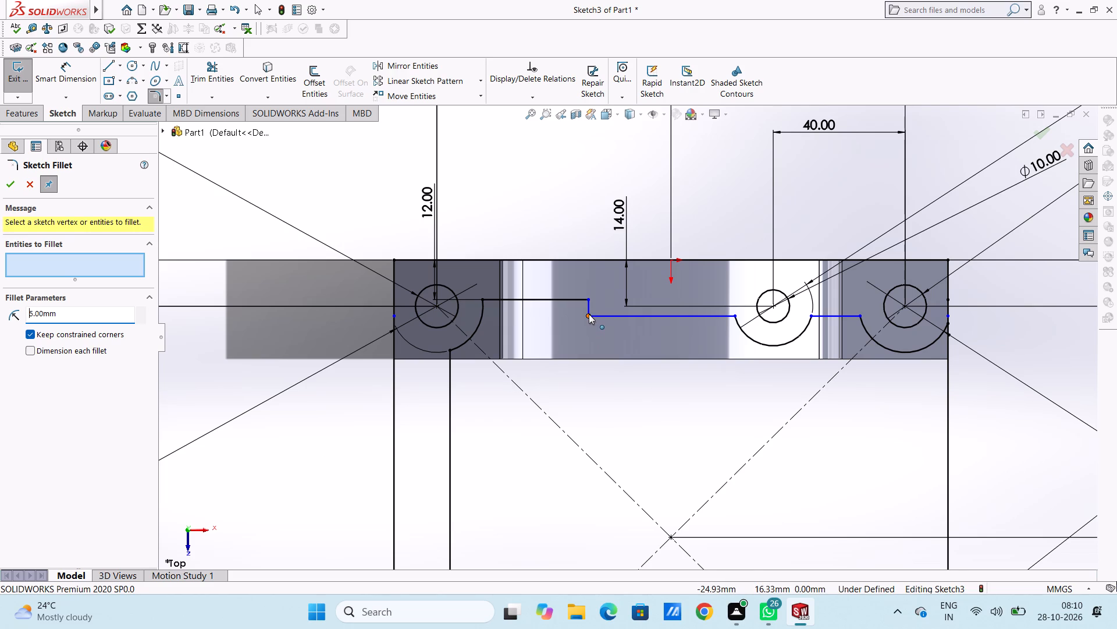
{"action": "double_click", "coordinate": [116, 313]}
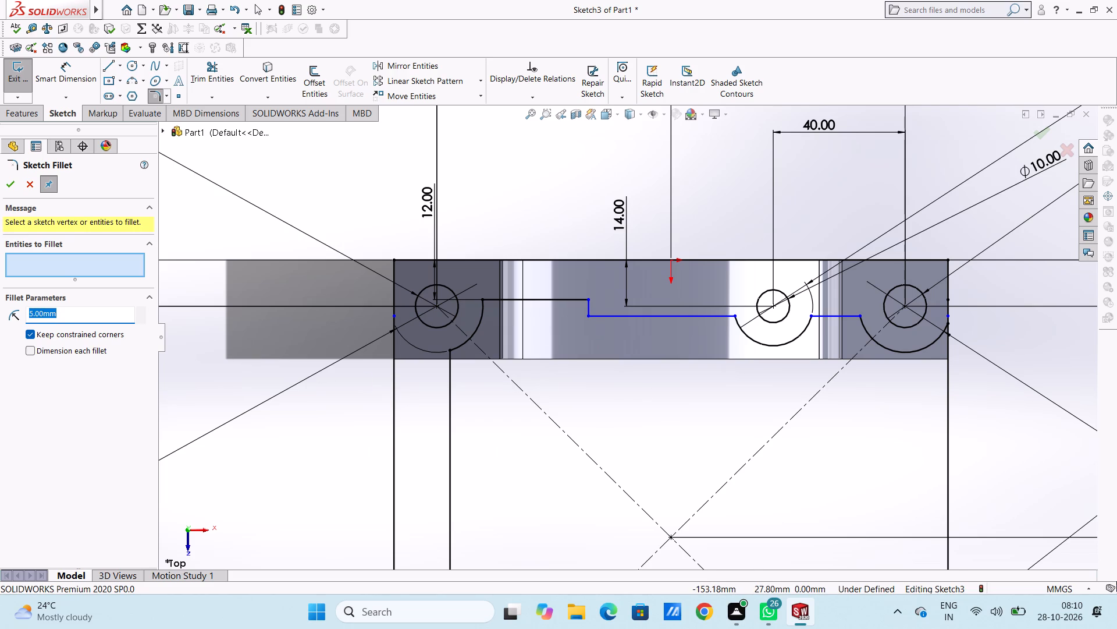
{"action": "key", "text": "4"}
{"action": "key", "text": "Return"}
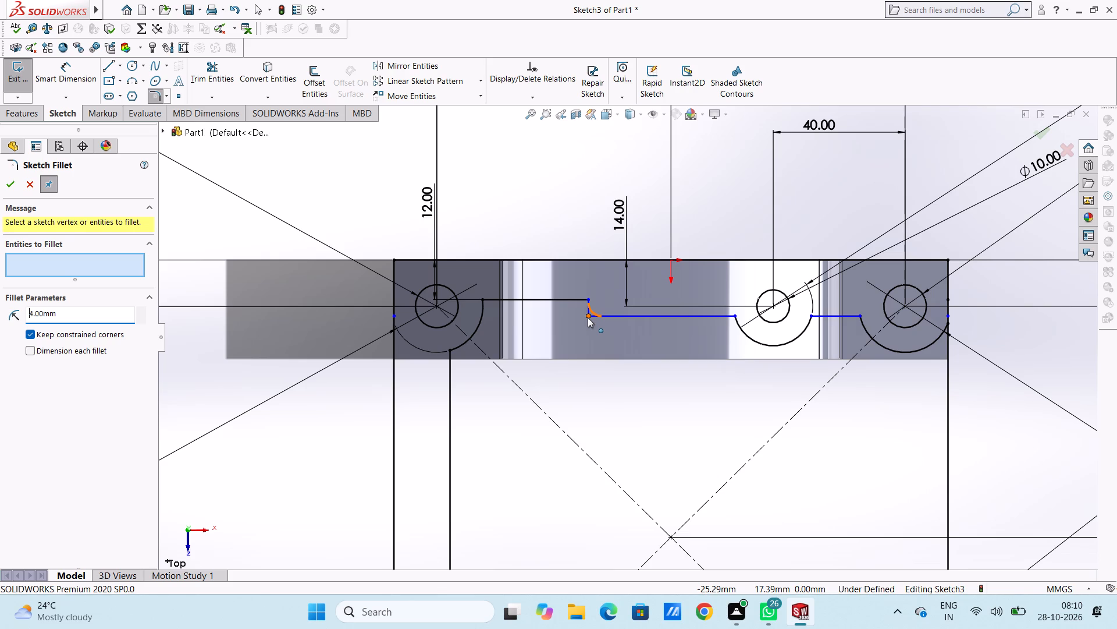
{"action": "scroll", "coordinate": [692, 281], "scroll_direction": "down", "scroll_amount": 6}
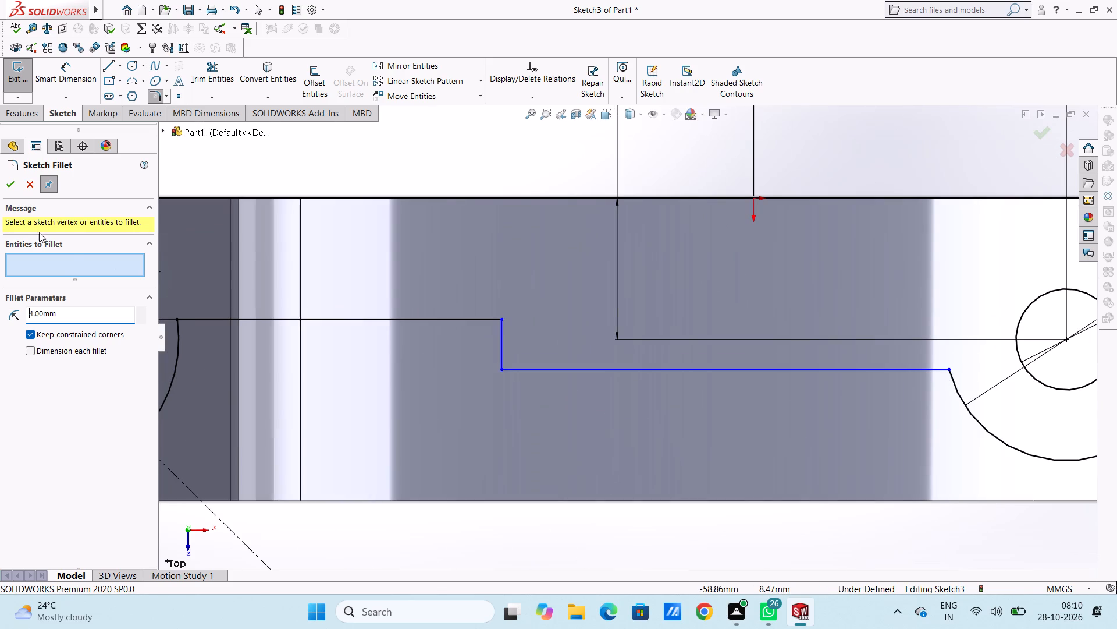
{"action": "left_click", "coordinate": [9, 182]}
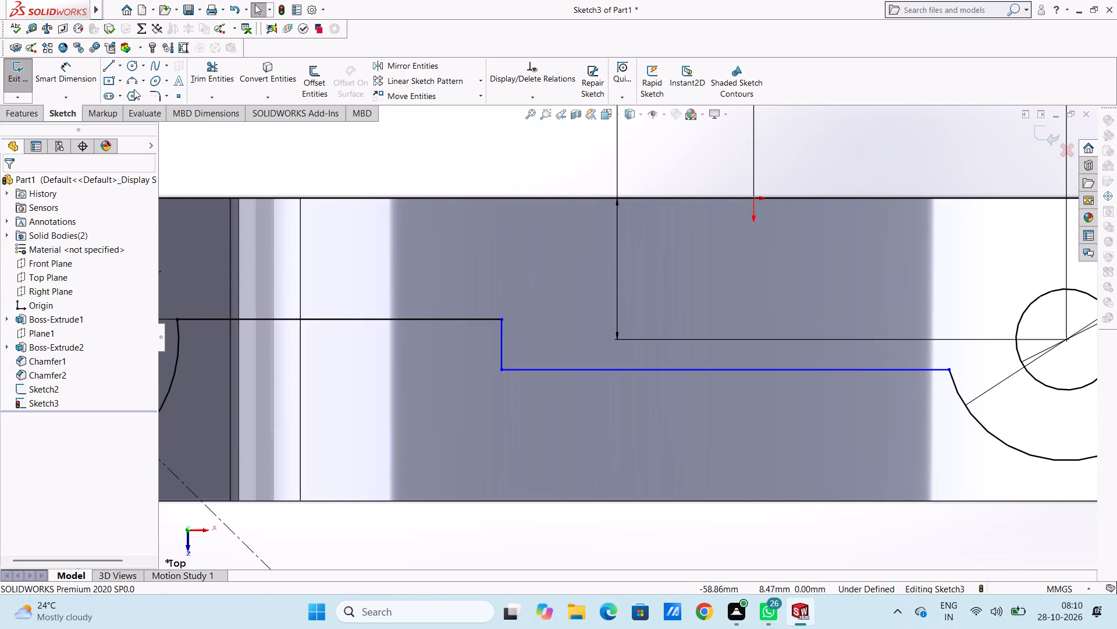
Draw a three-point arc of about 4.6 mm radius across the step's inner corner, from the 12 mm line's end to the 17 mm line.
{"action": "left_click", "coordinate": [131, 81]}
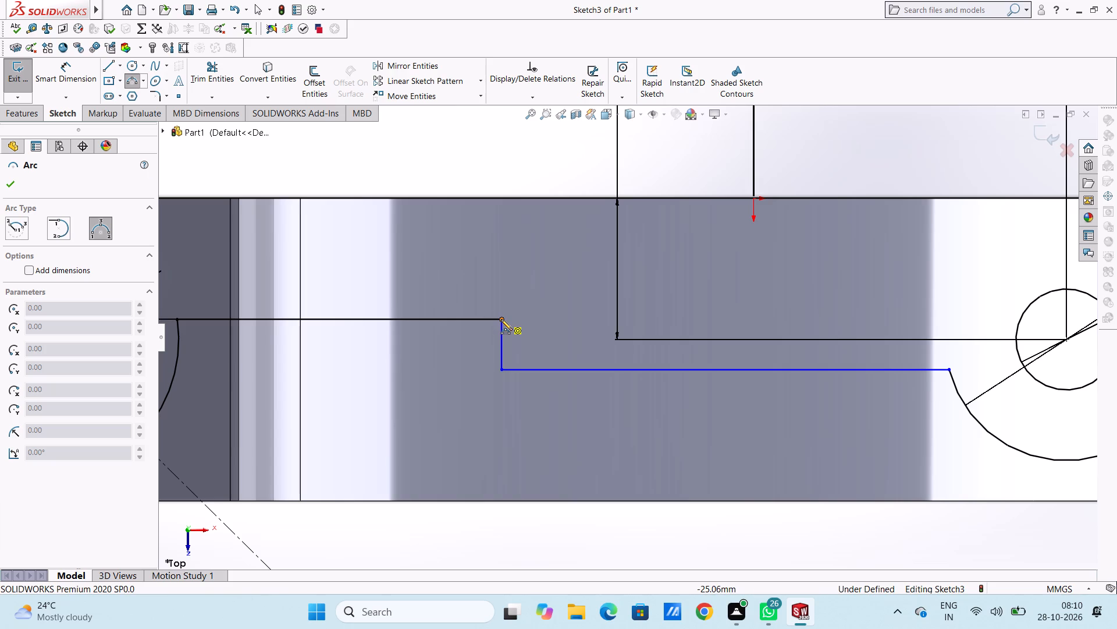
{"action": "left_click", "coordinate": [501, 319]}
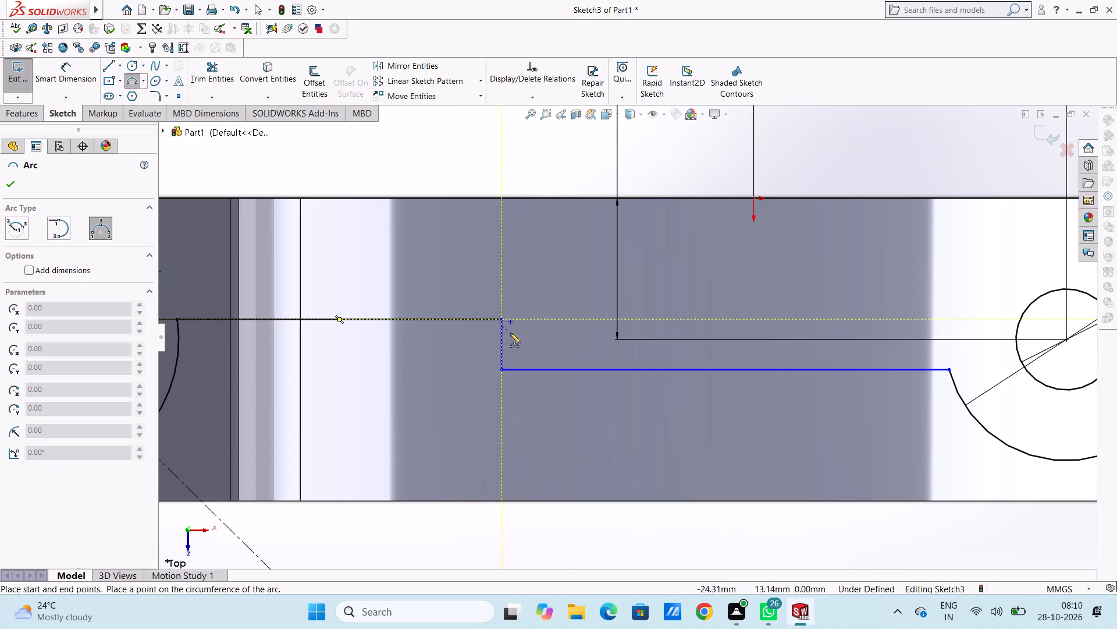
{"action": "left_click", "coordinate": [544, 372]}
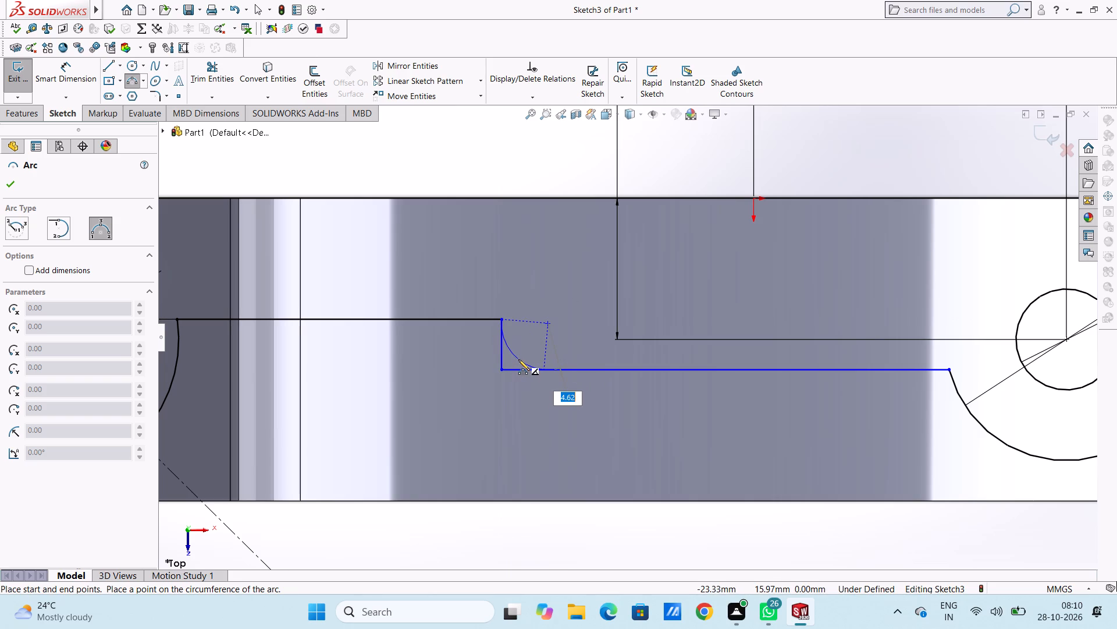
{"action": "left_click", "coordinate": [518, 359]}
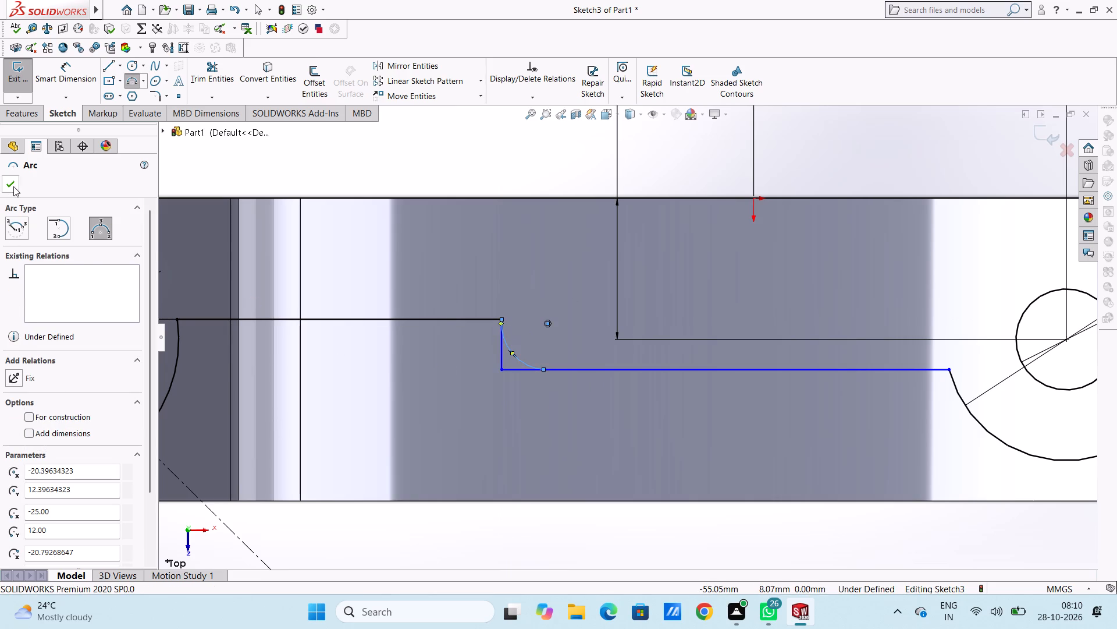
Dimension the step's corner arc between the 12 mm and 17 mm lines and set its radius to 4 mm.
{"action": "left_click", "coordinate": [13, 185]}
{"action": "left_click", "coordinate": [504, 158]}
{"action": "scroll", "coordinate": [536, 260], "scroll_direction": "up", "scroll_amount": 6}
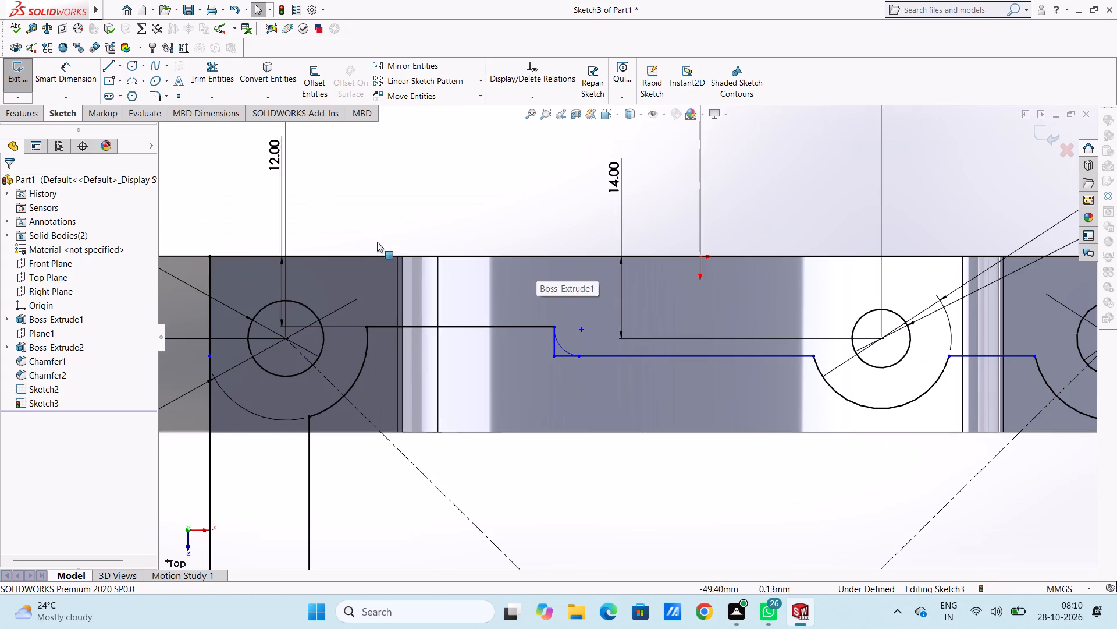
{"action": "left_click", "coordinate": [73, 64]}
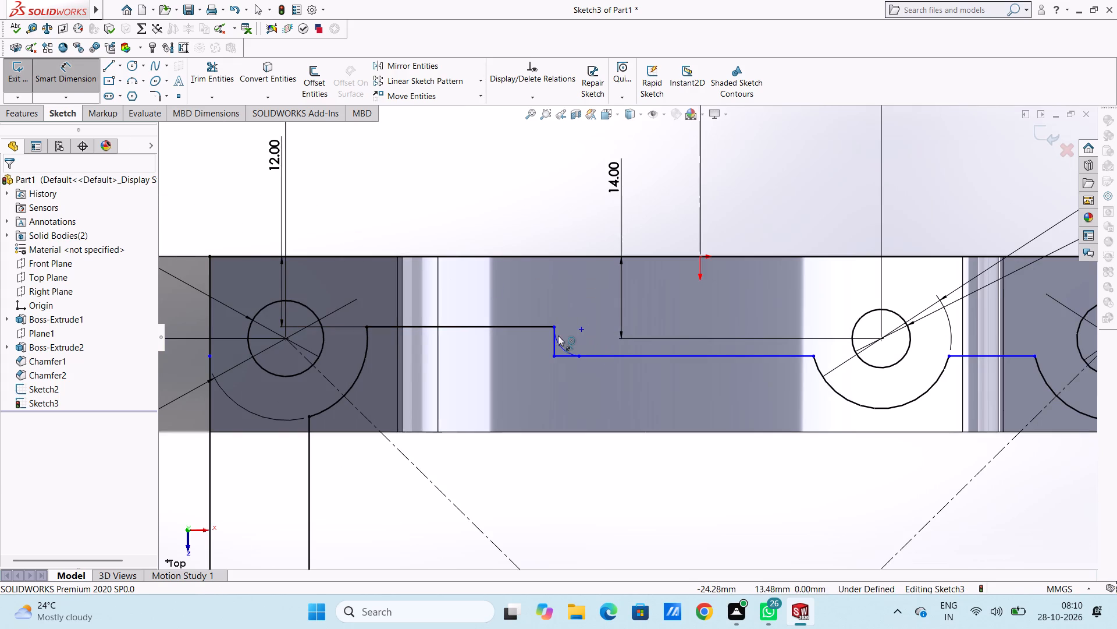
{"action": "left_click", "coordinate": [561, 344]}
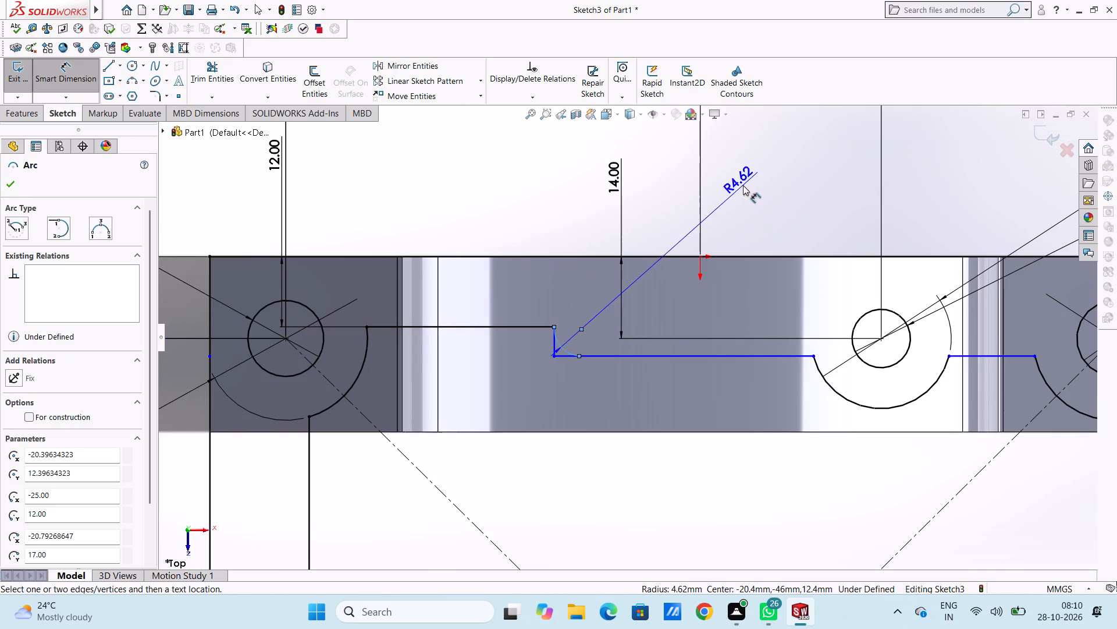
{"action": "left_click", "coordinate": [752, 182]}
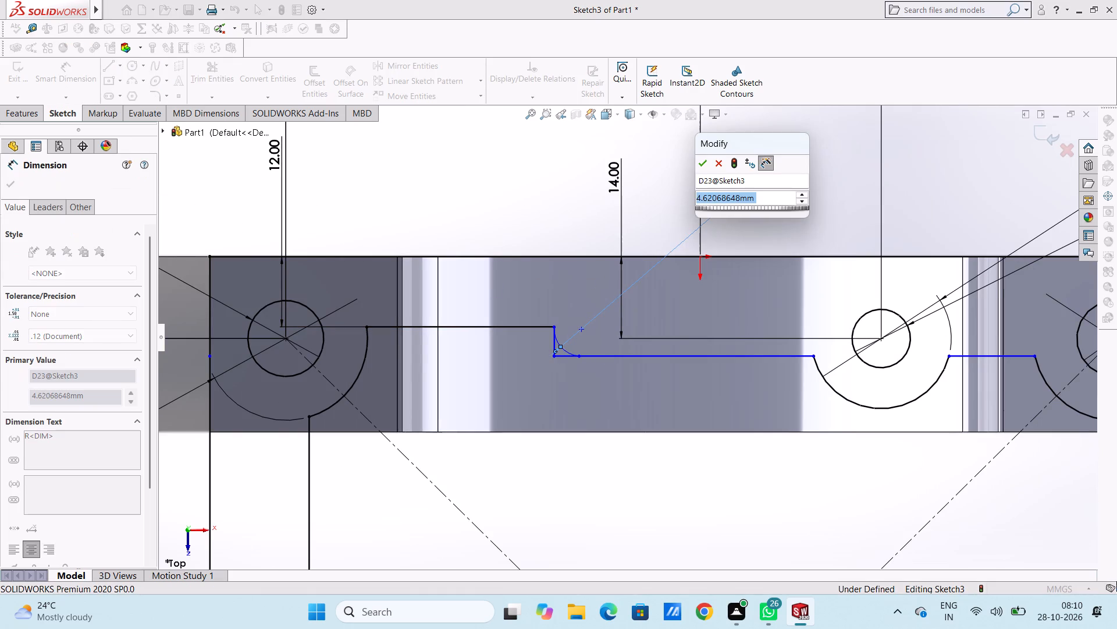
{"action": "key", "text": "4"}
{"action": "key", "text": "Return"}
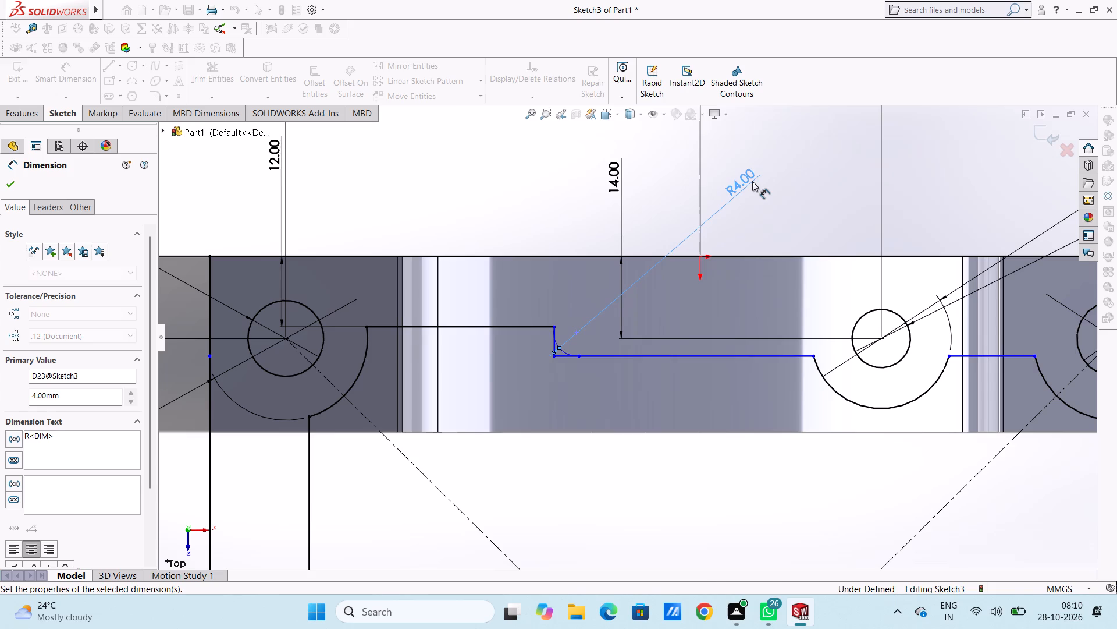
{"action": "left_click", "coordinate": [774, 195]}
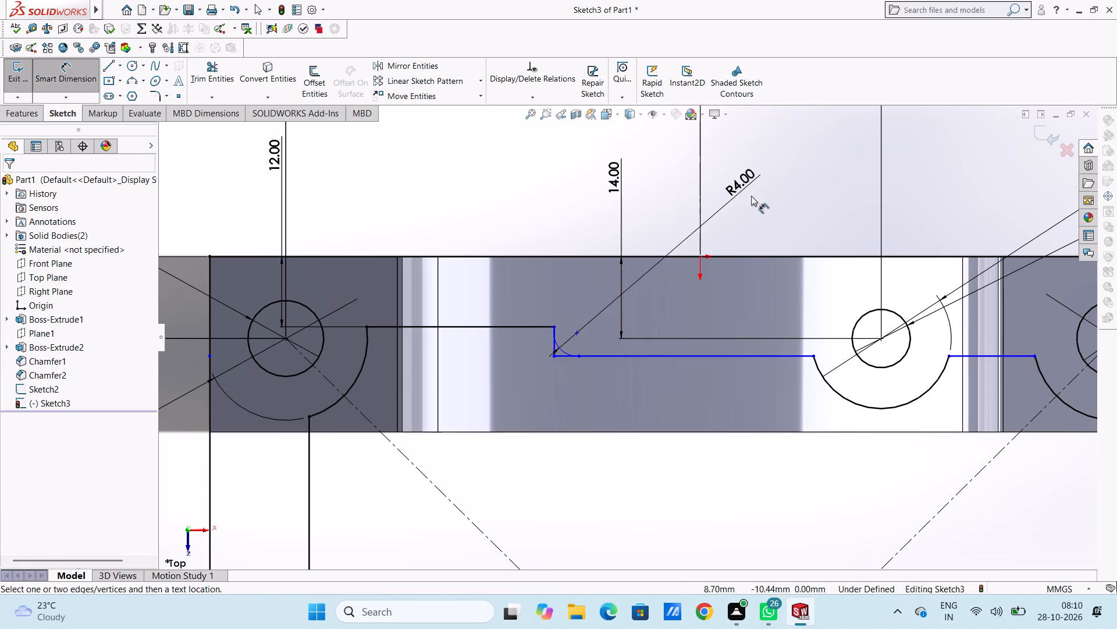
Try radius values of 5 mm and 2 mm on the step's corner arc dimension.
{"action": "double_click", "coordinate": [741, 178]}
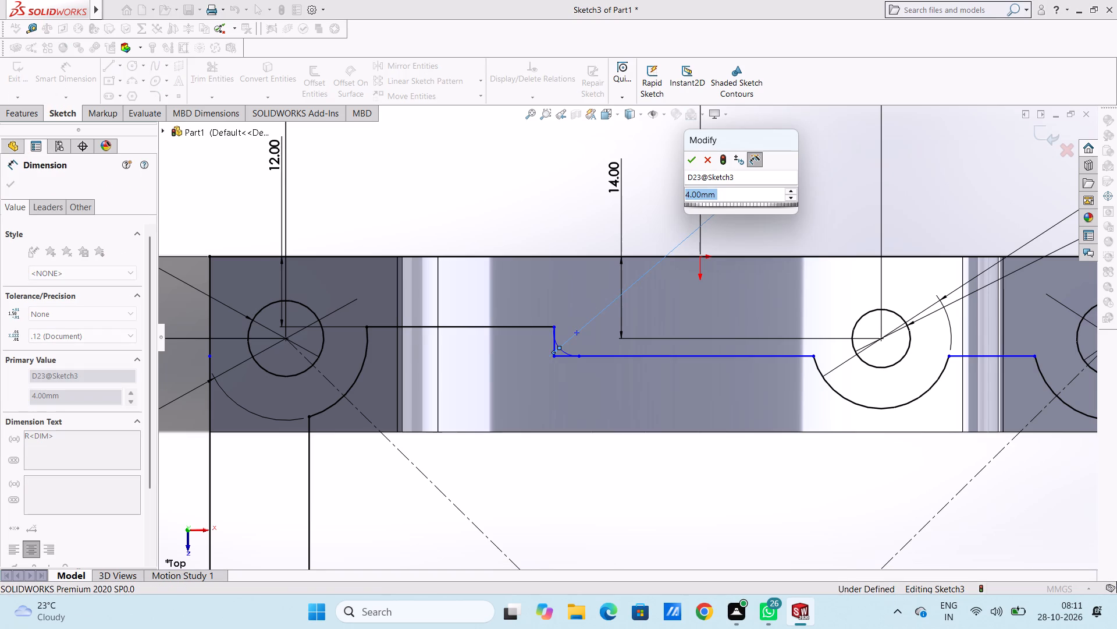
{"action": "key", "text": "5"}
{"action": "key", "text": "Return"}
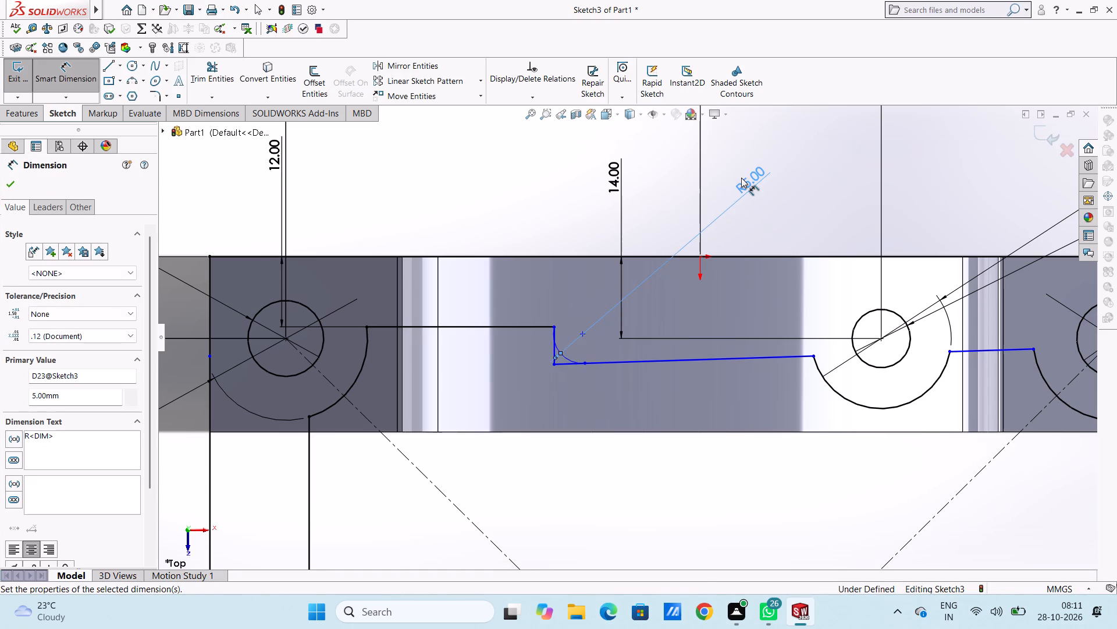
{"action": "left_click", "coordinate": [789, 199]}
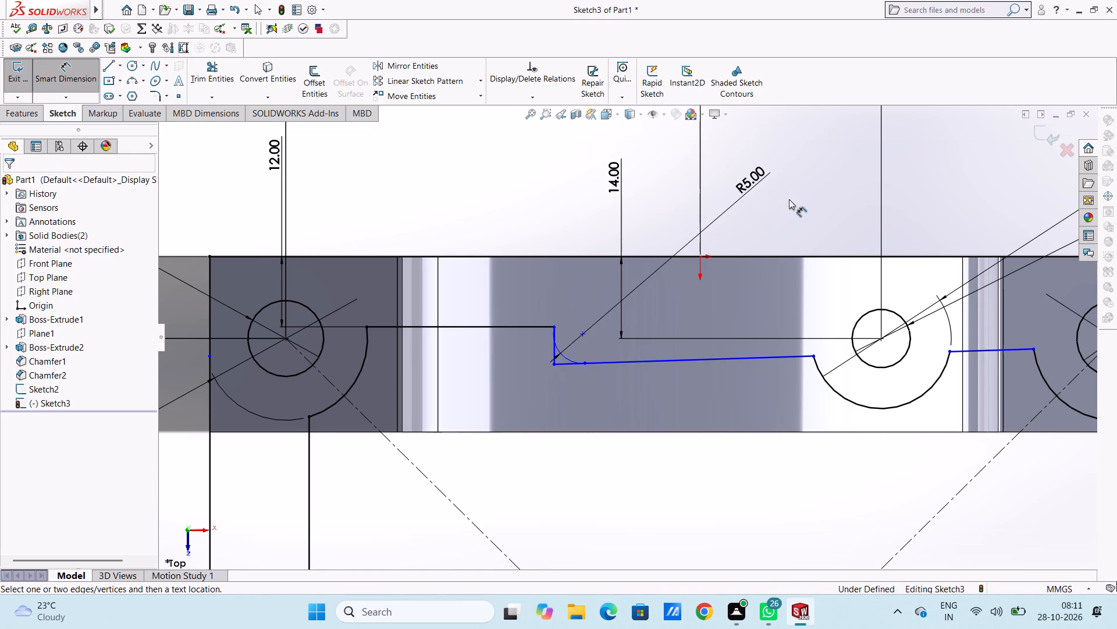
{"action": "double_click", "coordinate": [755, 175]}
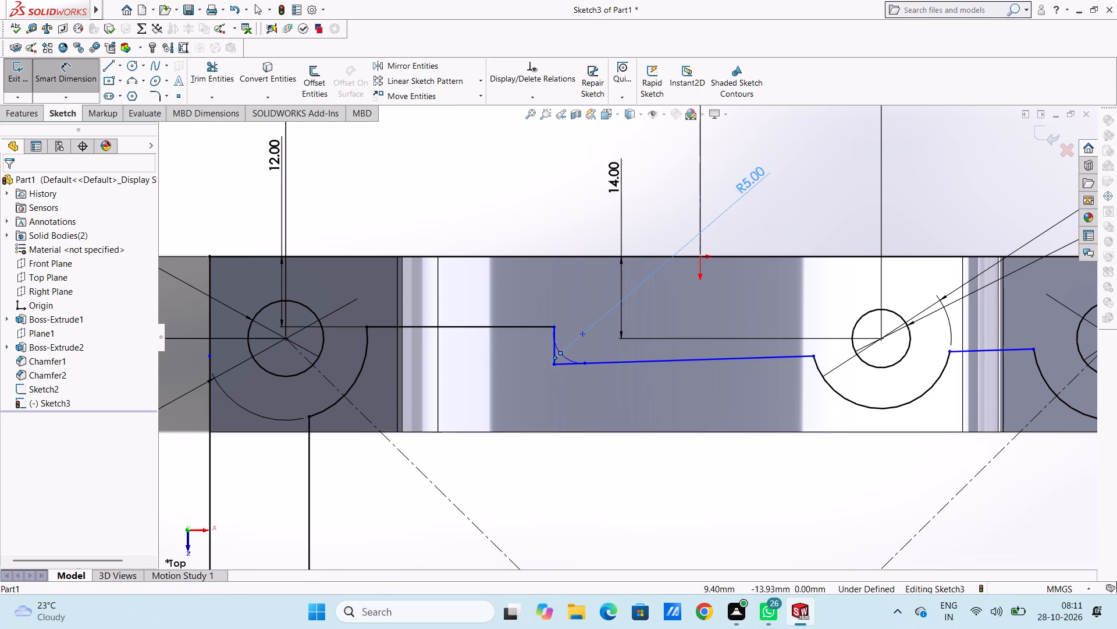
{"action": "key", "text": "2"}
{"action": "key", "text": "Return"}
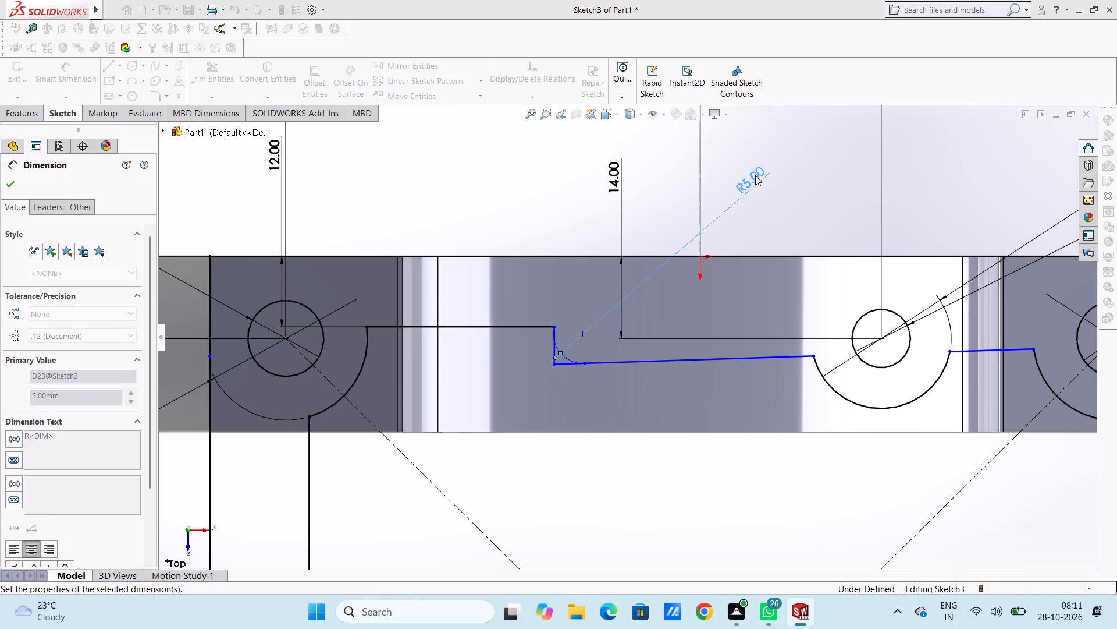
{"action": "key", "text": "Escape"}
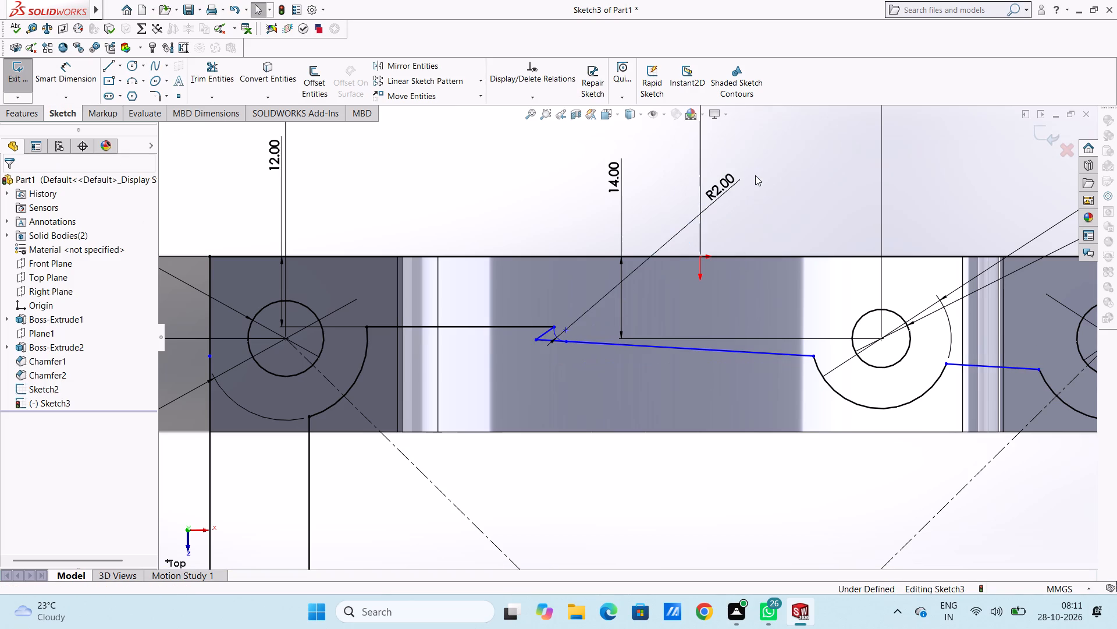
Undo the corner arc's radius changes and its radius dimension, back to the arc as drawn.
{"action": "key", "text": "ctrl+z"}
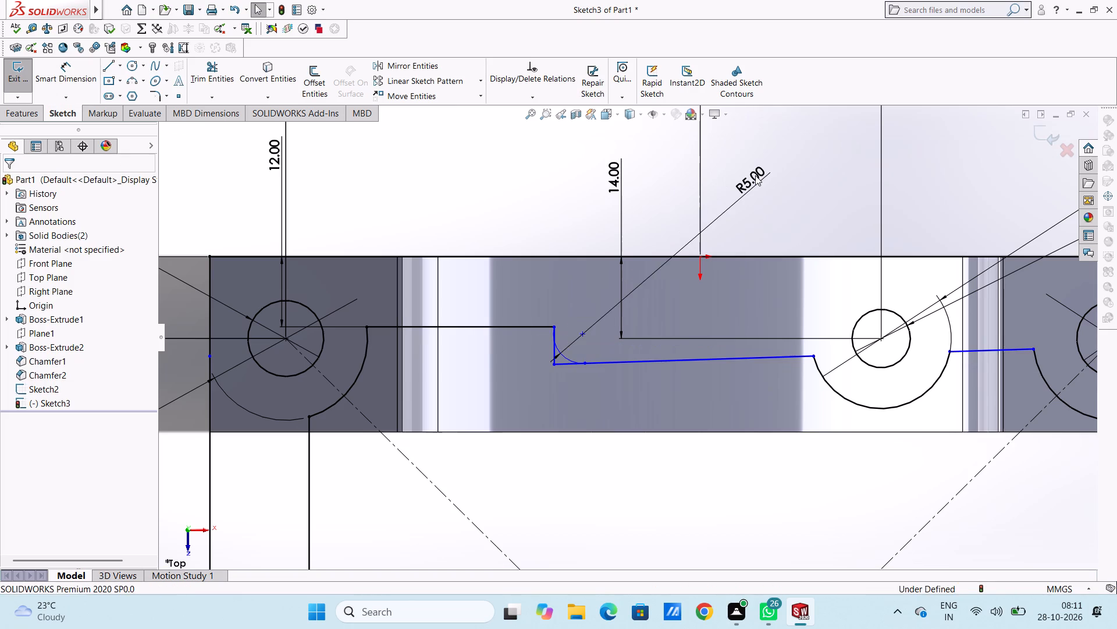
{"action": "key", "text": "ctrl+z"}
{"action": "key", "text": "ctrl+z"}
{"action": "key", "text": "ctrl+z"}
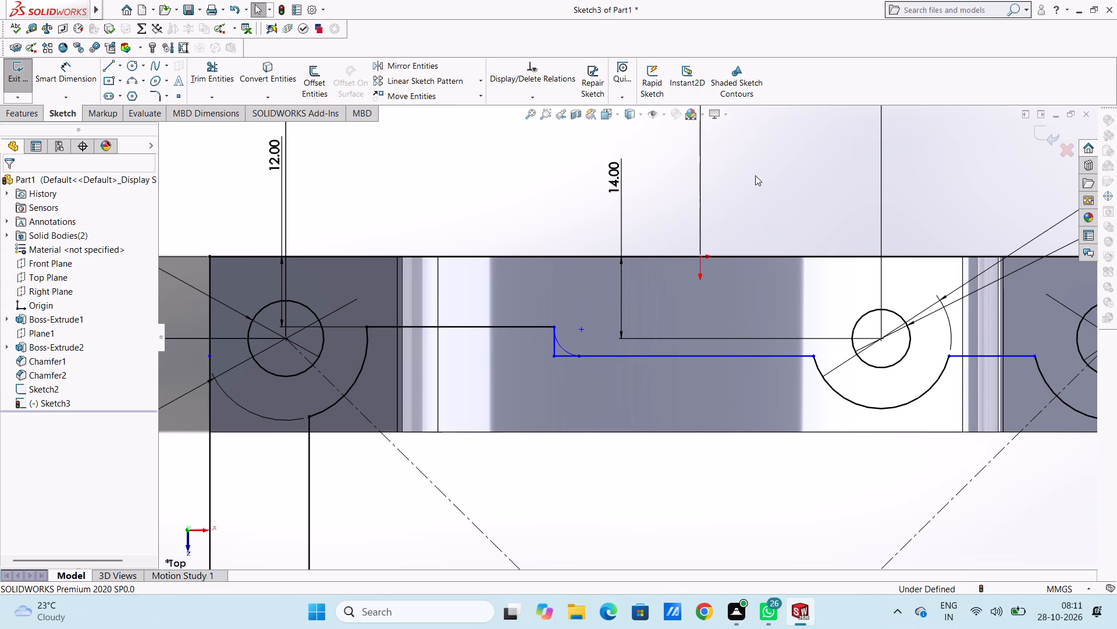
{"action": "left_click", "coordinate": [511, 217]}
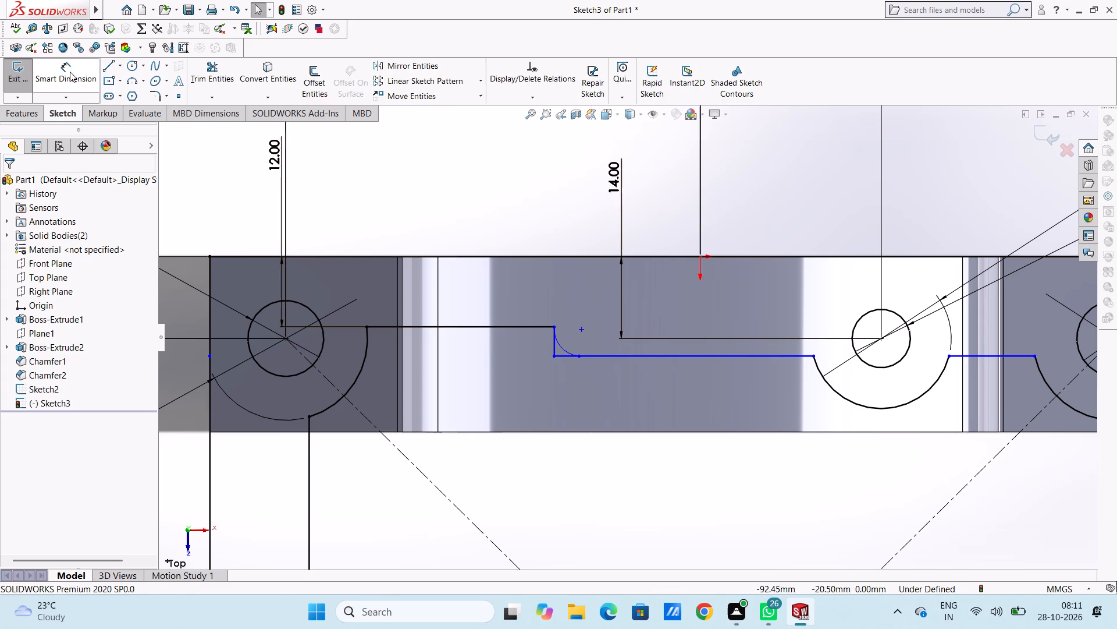
Dimension the radius of the step's corner arc again, keeping its drawn size.
{"action": "left_click", "coordinate": [69, 69]}
{"action": "left_click", "coordinate": [568, 351]}
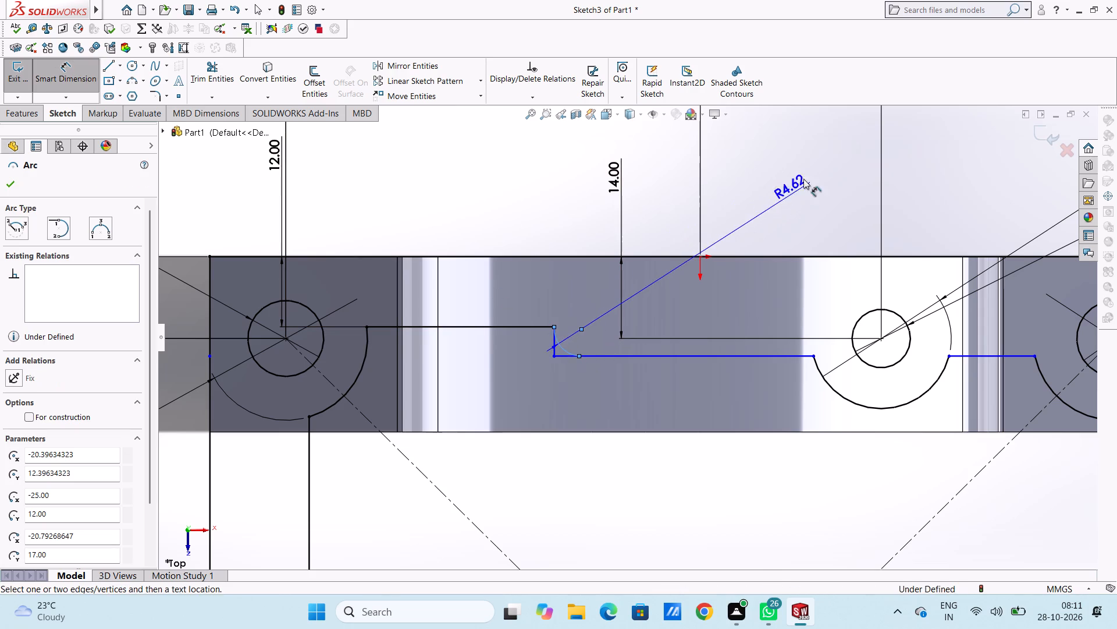
{"action": "left_click", "coordinate": [802, 160]}
{"action": "left_click", "coordinate": [756, 142]}
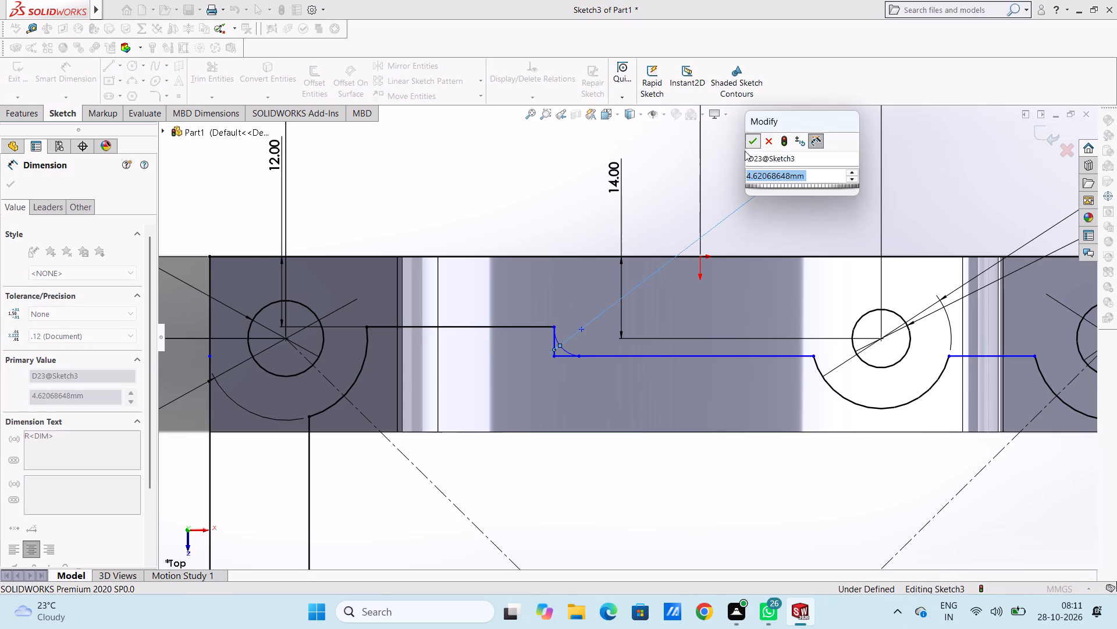
{"action": "left_click", "coordinate": [744, 152]}
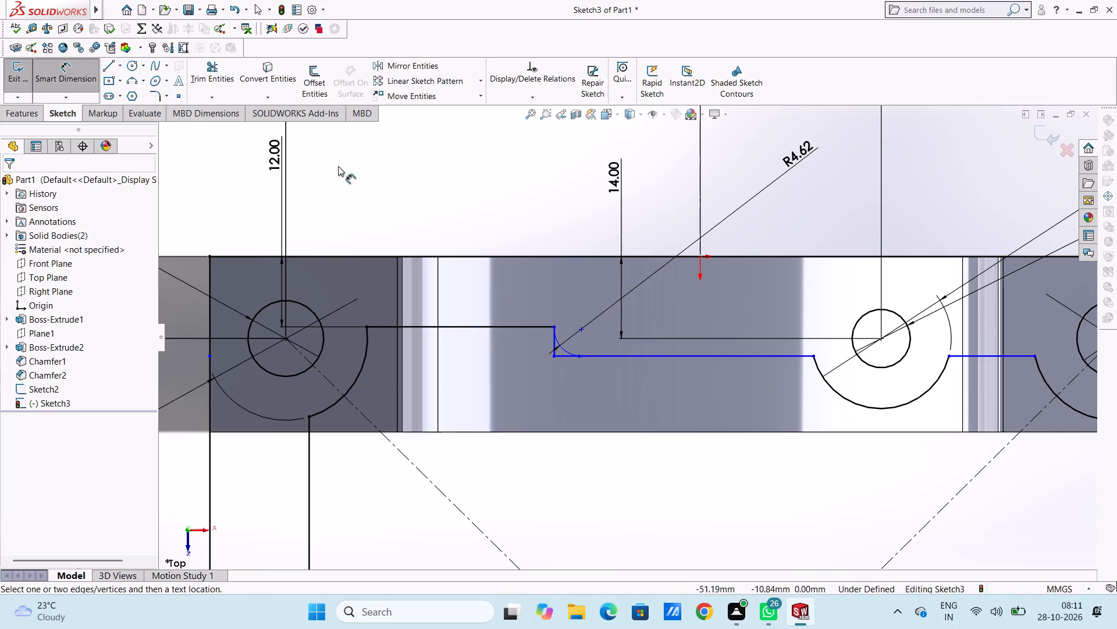
Trim the step's sharp corner outside the arc, removing the lower vertical piece and the stub of the 17 mm line.
{"action": "left_click", "coordinate": [211, 80]}
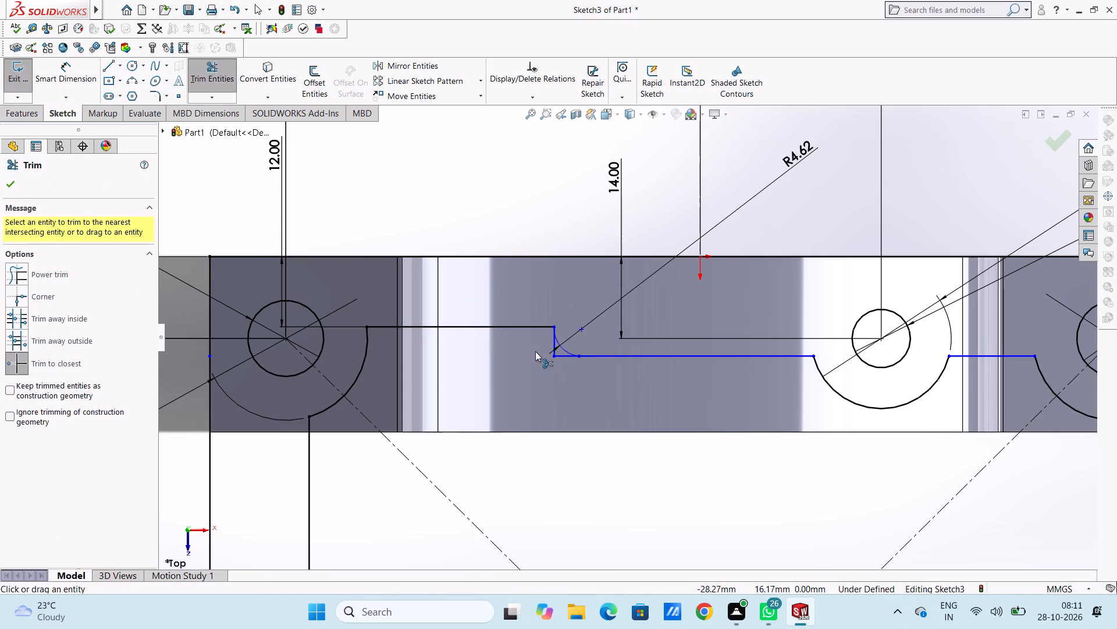
{"action": "left_click", "coordinate": [554, 342]}
{"action": "left_click", "coordinate": [558, 360]}
{"action": "left_click", "coordinate": [559, 358]}
Trim the arc's thin upper sliver beside the short vertical segment below the 12 mm line's end.
{"action": "scroll", "coordinate": [577, 345], "scroll_direction": "down", "scroll_amount": 11}
{"action": "scroll", "coordinate": [530, 302], "scroll_direction": "down", "scroll_amount": 5}
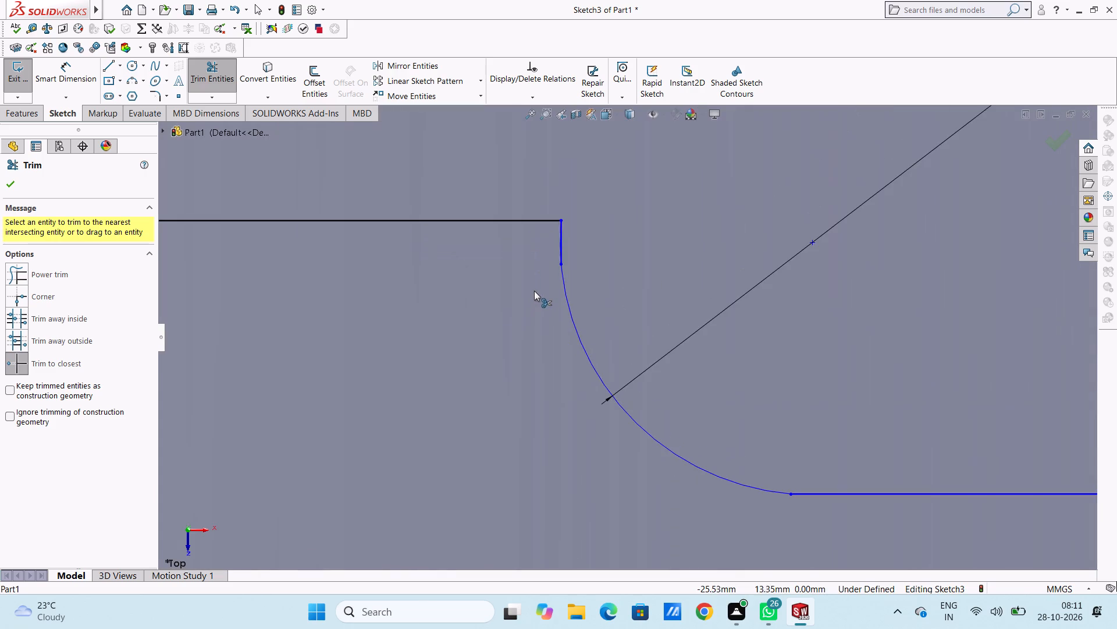
{"action": "scroll", "coordinate": [568, 251], "scroll_direction": "down", "scroll_amount": 13}
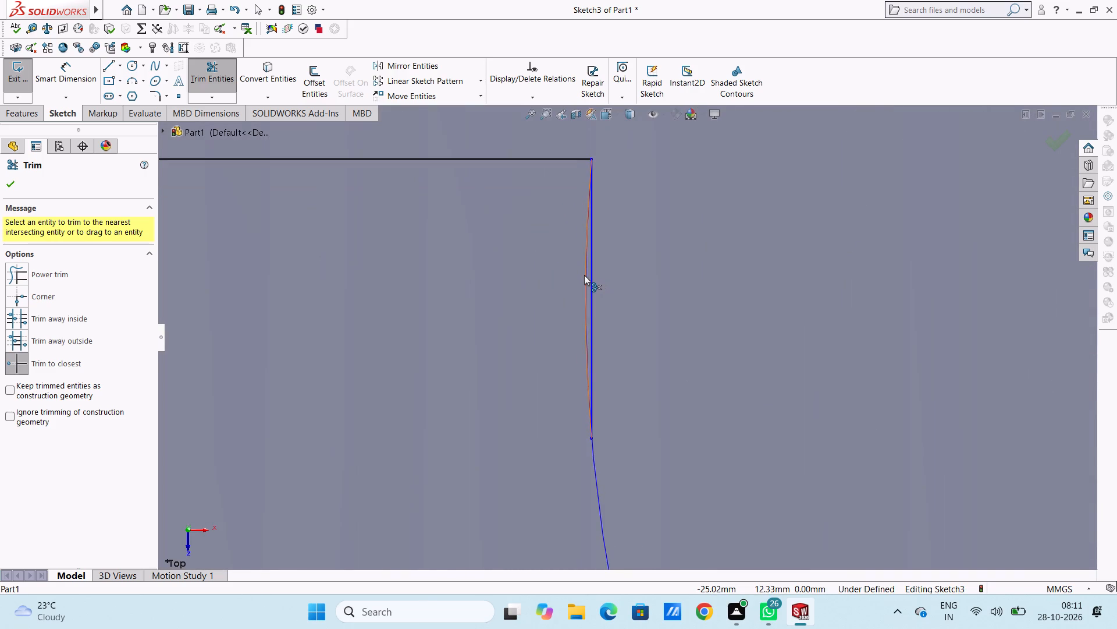
{"action": "left_click", "coordinate": [584, 275]}
{"action": "scroll", "coordinate": [644, 263], "scroll_direction": "up", "scroll_amount": 11}
{"action": "scroll", "coordinate": [674, 316], "scroll_direction": "up", "scroll_amount": 6}
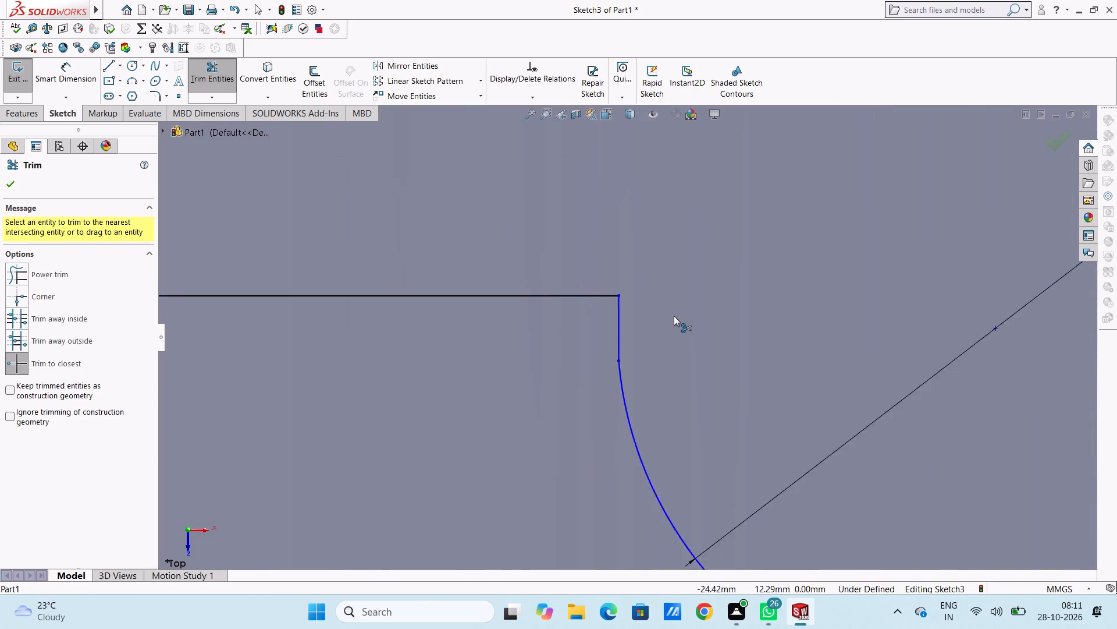
{"action": "scroll", "coordinate": [674, 316], "scroll_direction": "up", "scroll_amount": 15}
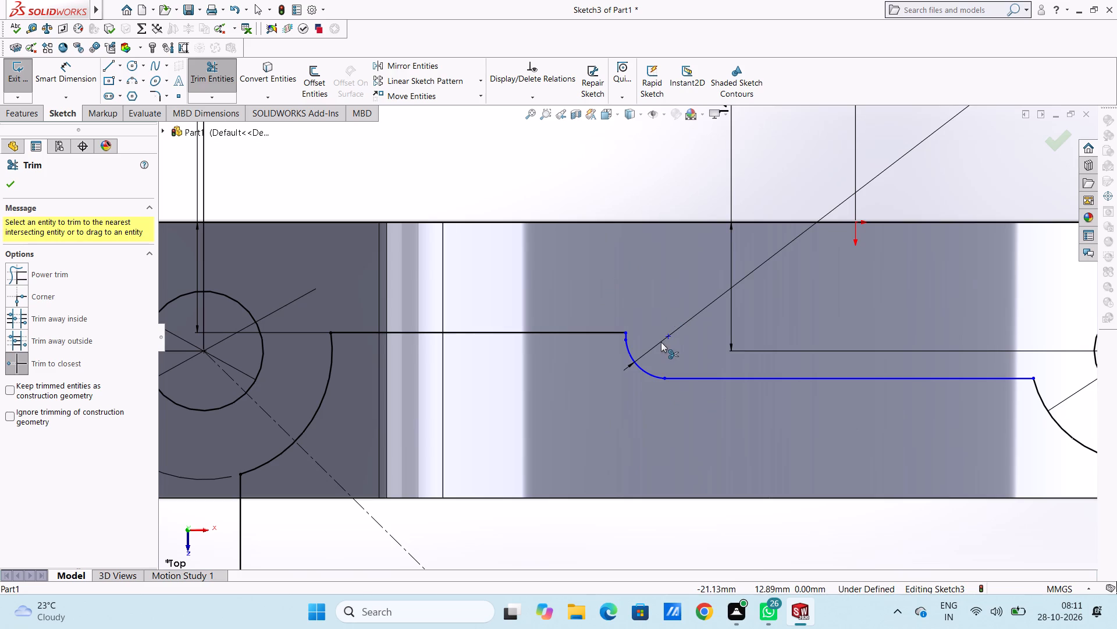
{"action": "scroll", "coordinate": [641, 348], "scroll_direction": "up", "scroll_amount": 3}
{"action": "scroll", "coordinate": [625, 363], "scroll_direction": "down", "scroll_amount": 10}
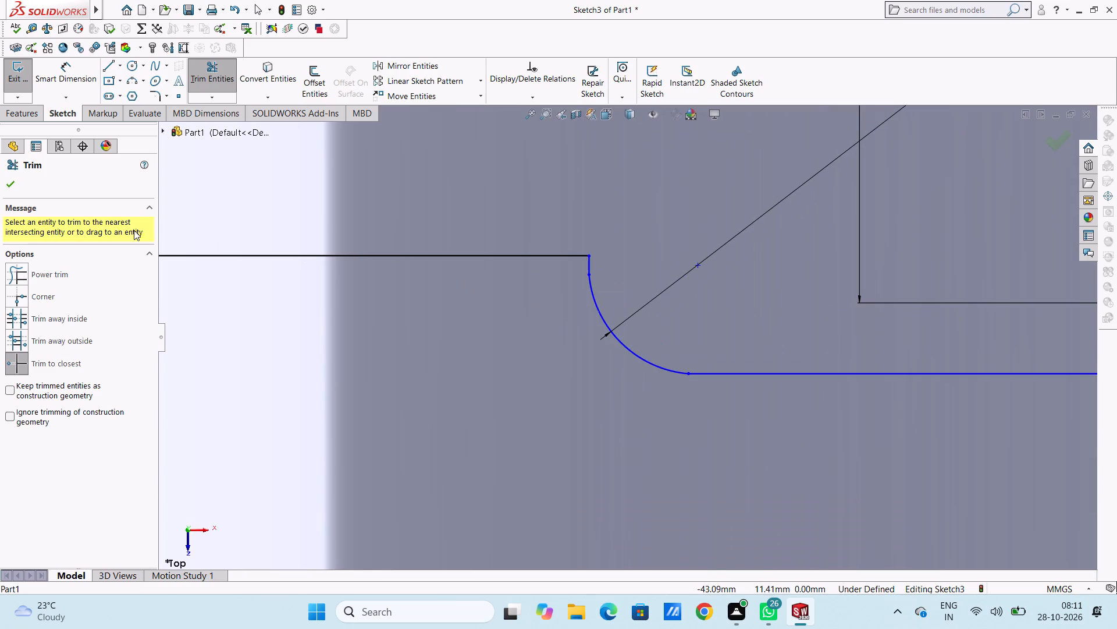
{"action": "left_click", "coordinate": [2, 182]}
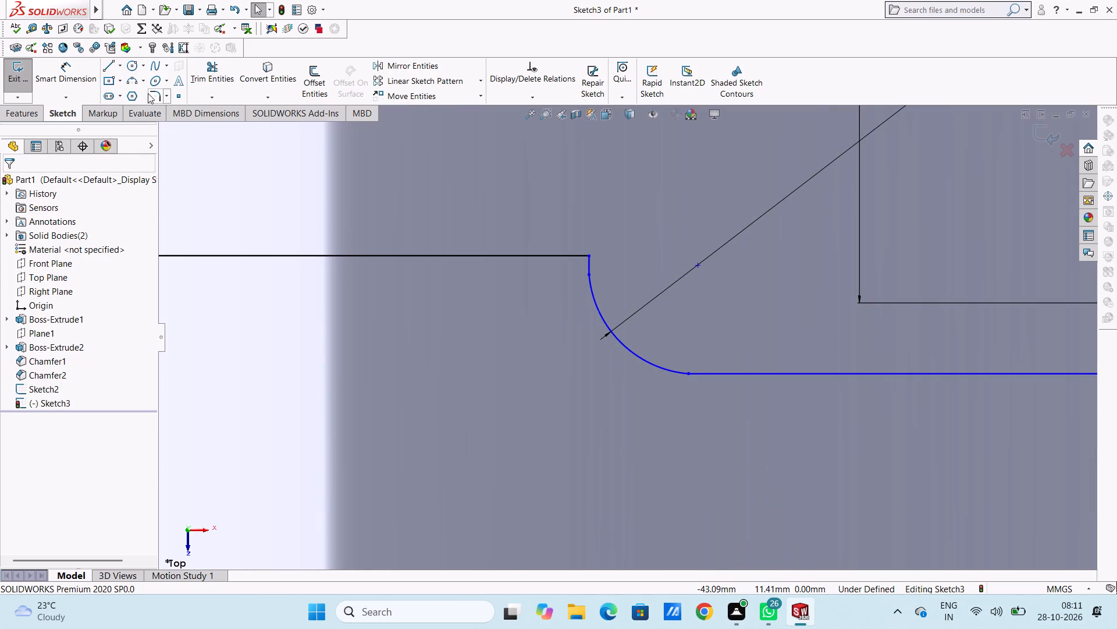
Add a 0.5 mm sketch fillet at the corner between the 12 mm line and the step's short vertical segment.
{"action": "left_click", "coordinate": [153, 93]}
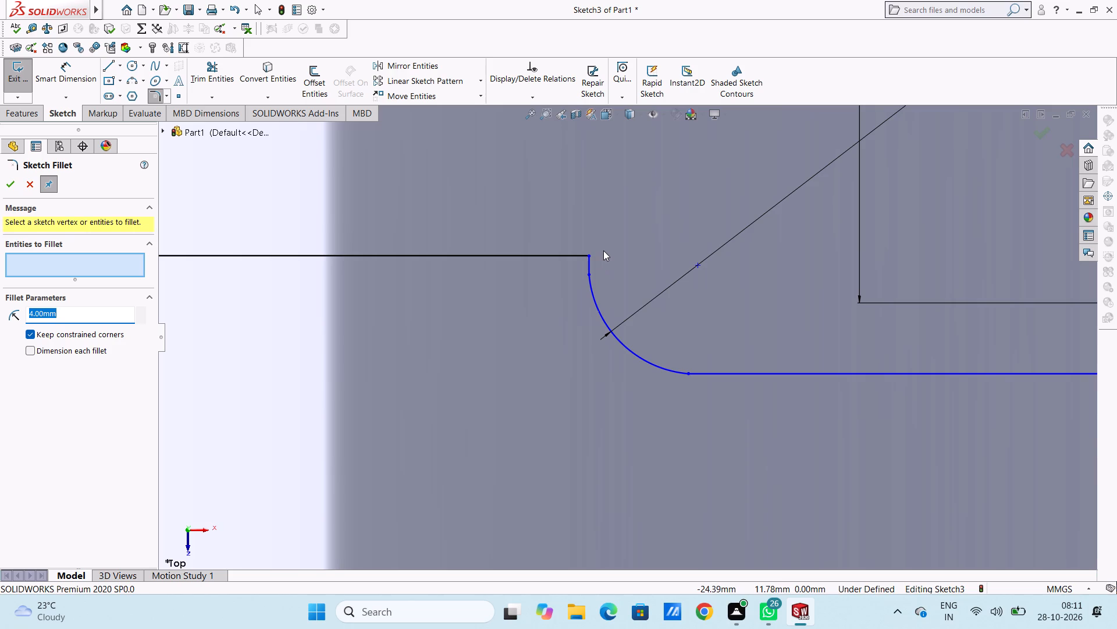
{"action": "key", "text": "2"}
{"action": "key", "text": "Return"}
{"action": "double_click", "coordinate": [80, 315]}
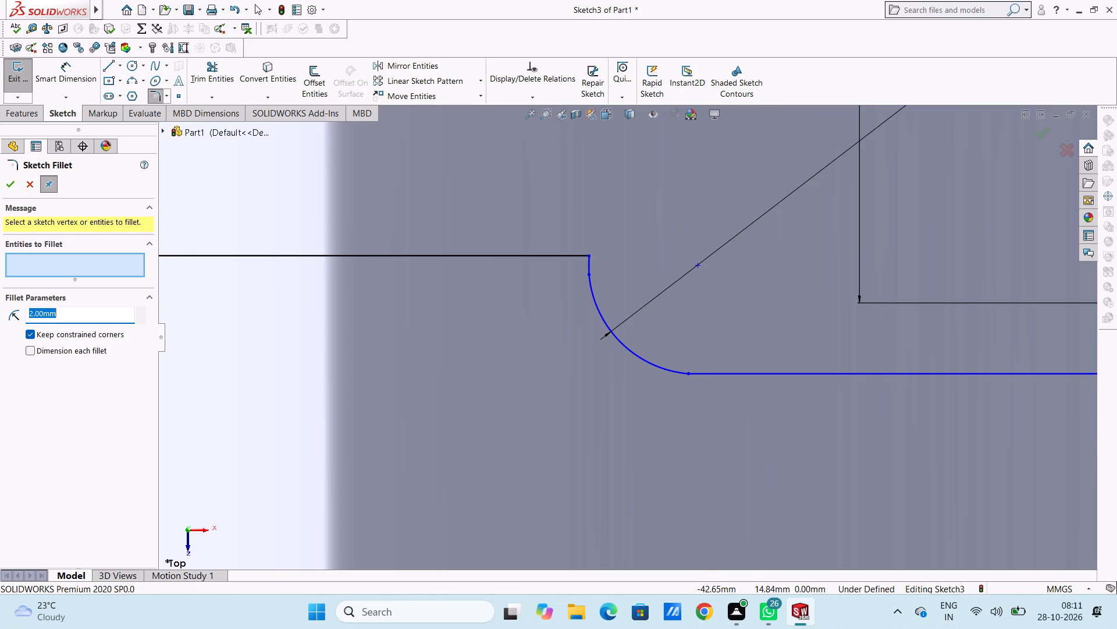
{"action": "key", "text": "1"}
{"action": "key", "text": "Return"}
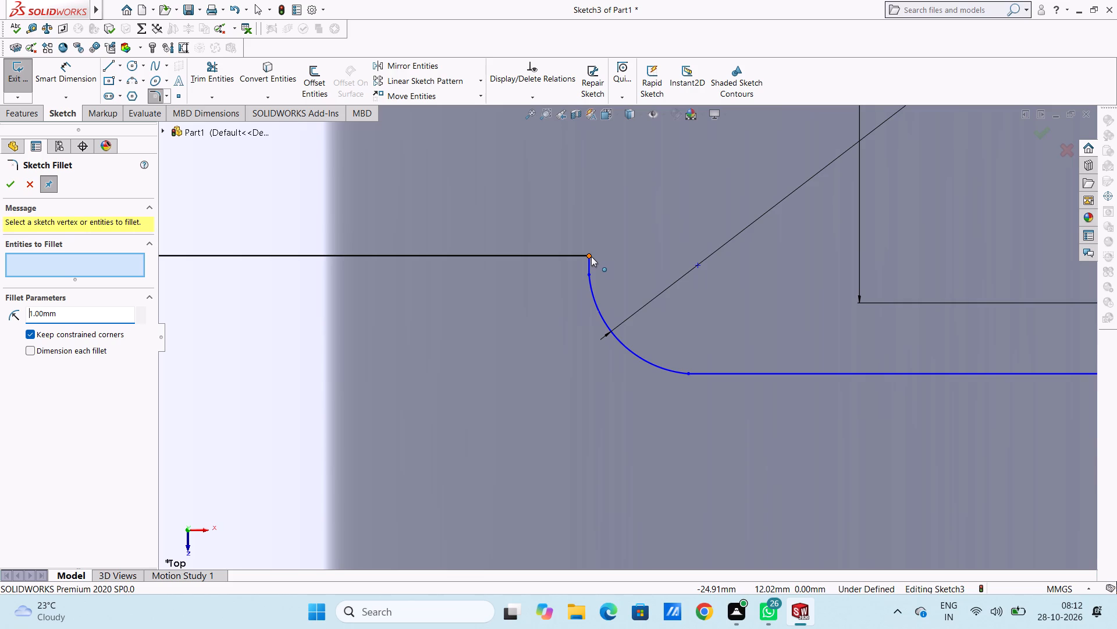
{"action": "double_click", "coordinate": [122, 320]}
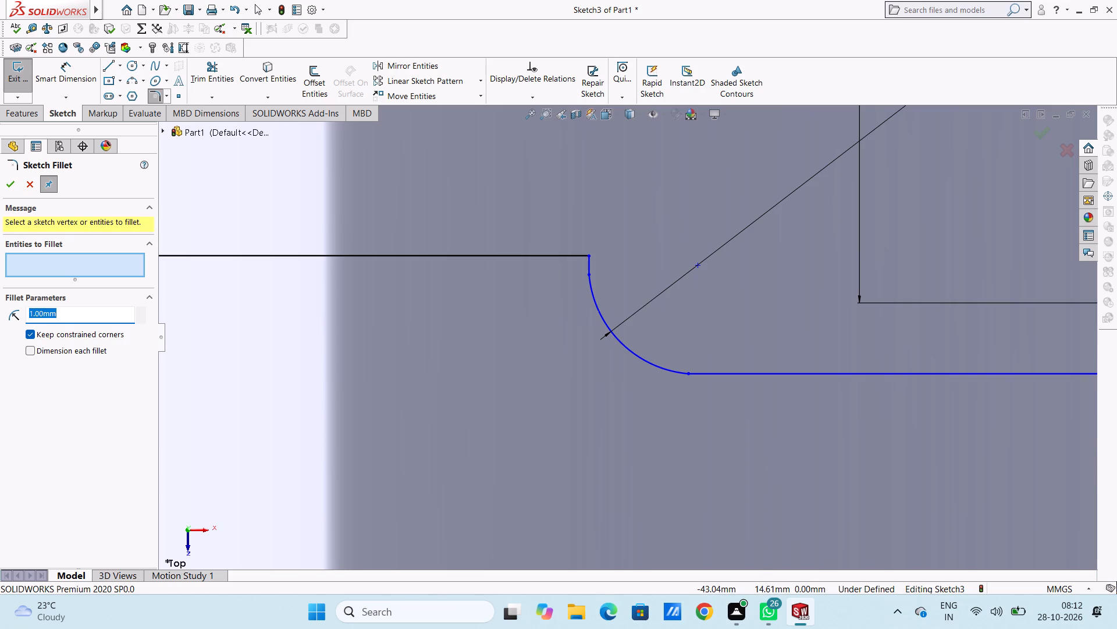
{"action": "type", "text": "0.5"}
{"action": "key", "text": "Return"}
{"action": "left_click", "coordinate": [589, 255]}
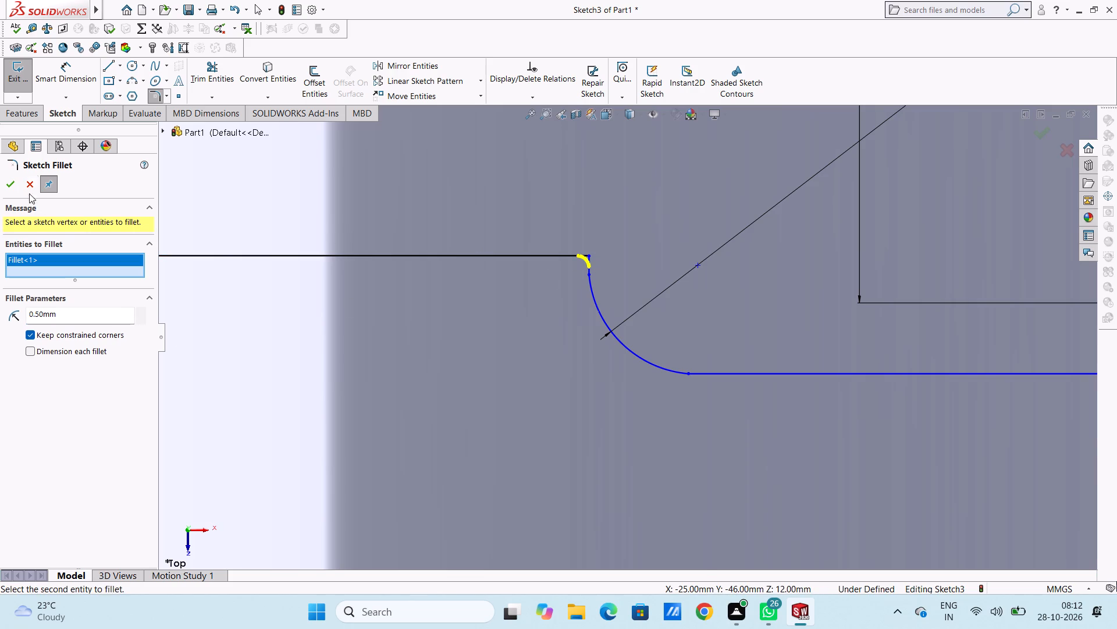
{"action": "left_click", "coordinate": [6, 183]}
{"action": "left_click", "coordinate": [9, 184]}
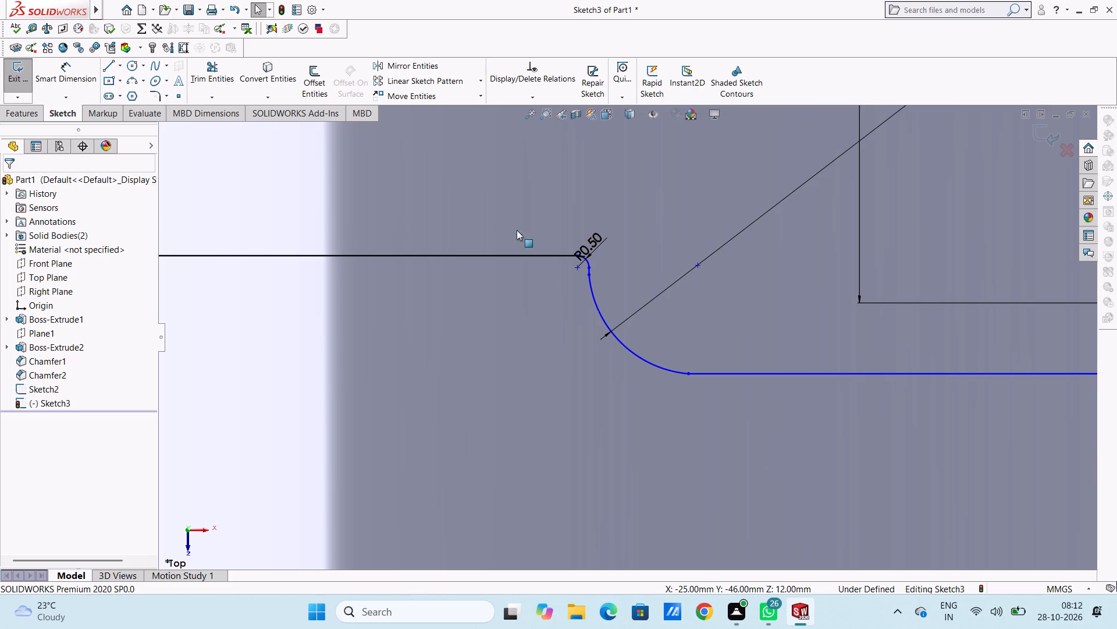
Move the small fillet's radius dimension text away from the corner, into the clear area below the 12 mm line.
{"action": "left_click_drag", "start_coordinate": [593, 236], "coordinate": [395, 443]}
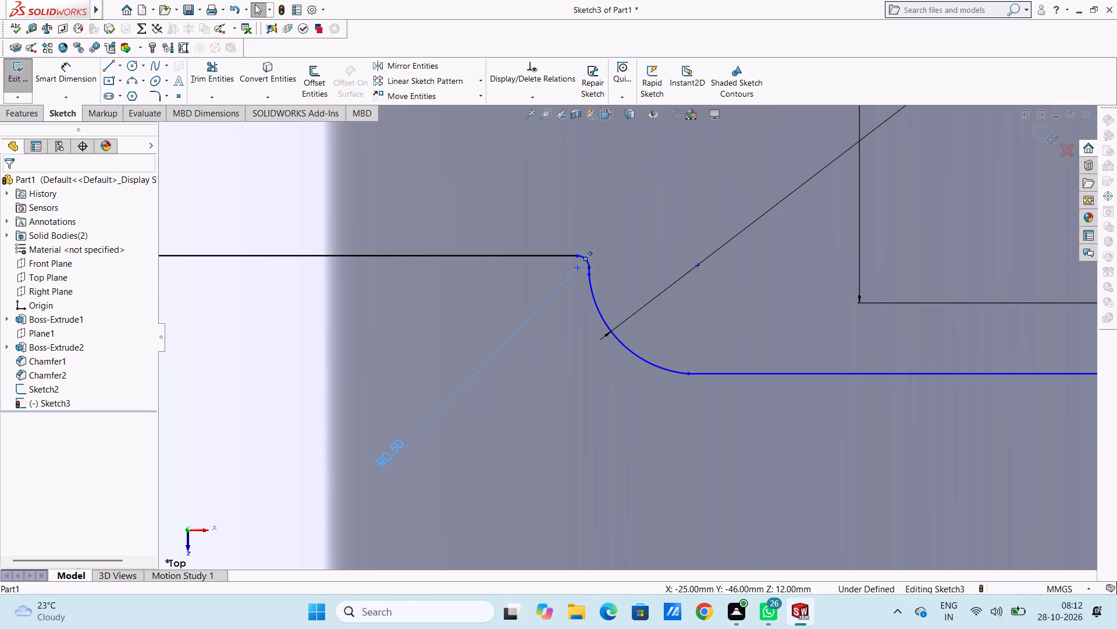
Add a 5 mm sketch fillet where the 17 mm edge line meets the large arc around the middle 10 mm hole.
{"action": "left_click", "coordinate": [577, 433]}
{"action": "scroll", "coordinate": [577, 433], "scroll_direction": "up", "scroll_amount": 12}
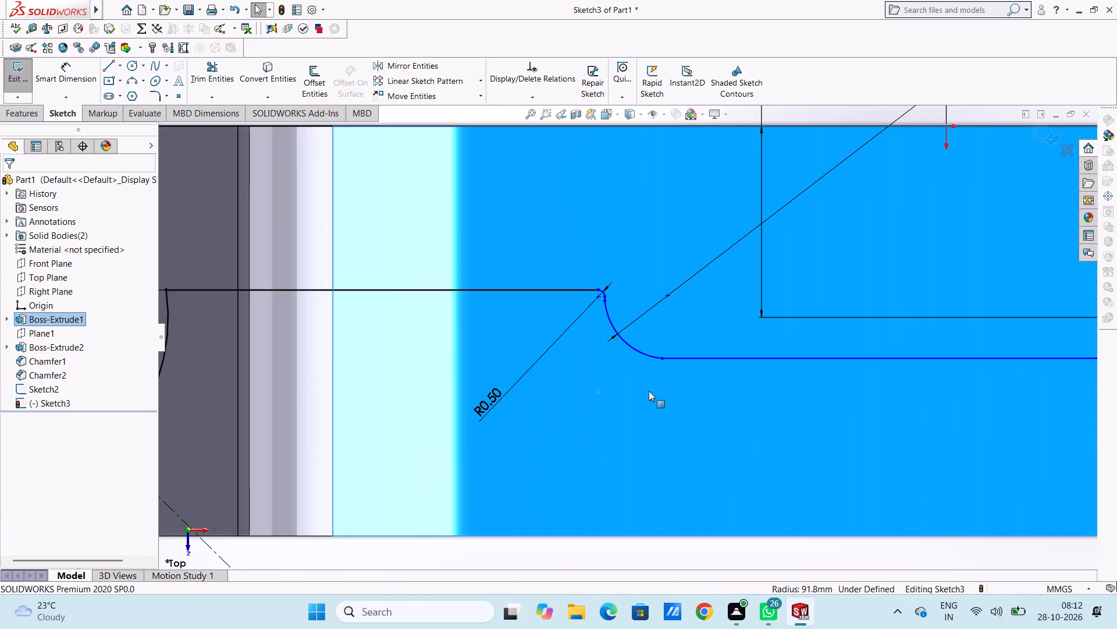
{"action": "scroll", "coordinate": [674, 374], "scroll_direction": "up", "scroll_amount": 6}
{"action": "left_click", "coordinate": [563, 181]}
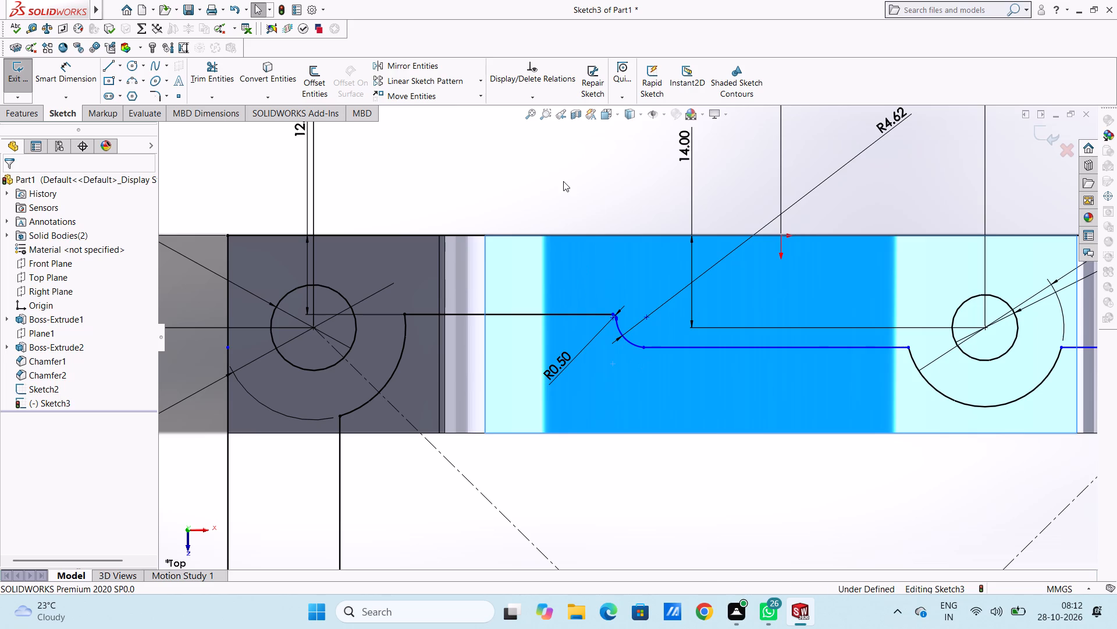
{"action": "scroll", "coordinate": [759, 239], "scroll_direction": "down", "scroll_amount": 4}
{"action": "scroll", "coordinate": [867, 376], "scroll_direction": "up", "scroll_amount": 6}
{"action": "scroll", "coordinate": [861, 440], "scroll_direction": "up", "scroll_amount": 6}
{"action": "scroll", "coordinate": [735, 443], "scroll_direction": "down", "scroll_amount": 3}
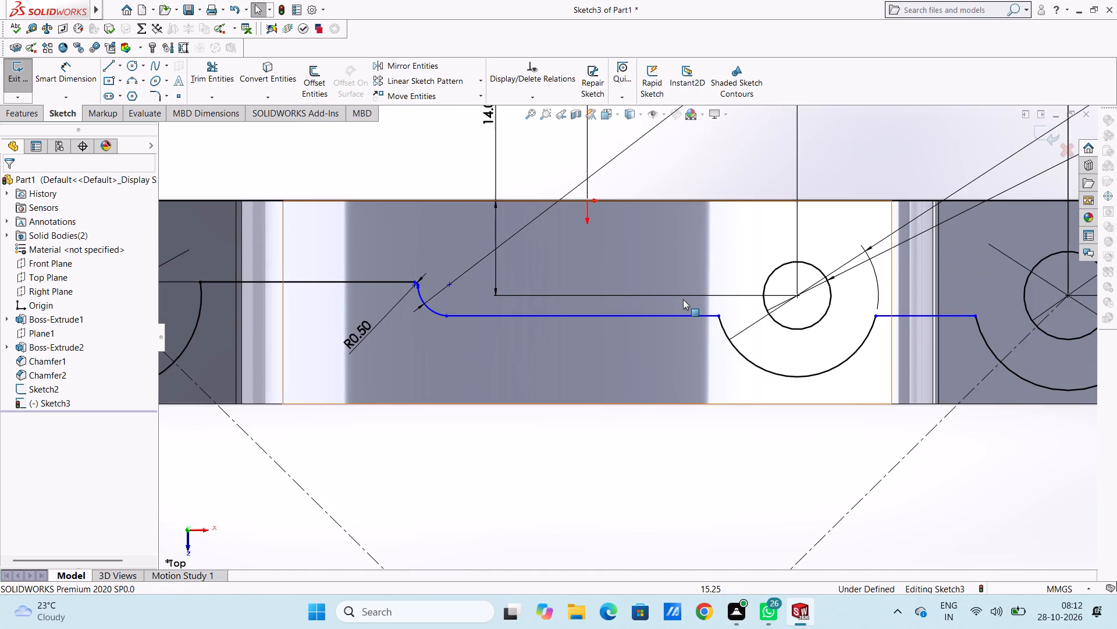
{"action": "scroll", "coordinate": [683, 299], "scroll_direction": "down", "scroll_amount": 2}
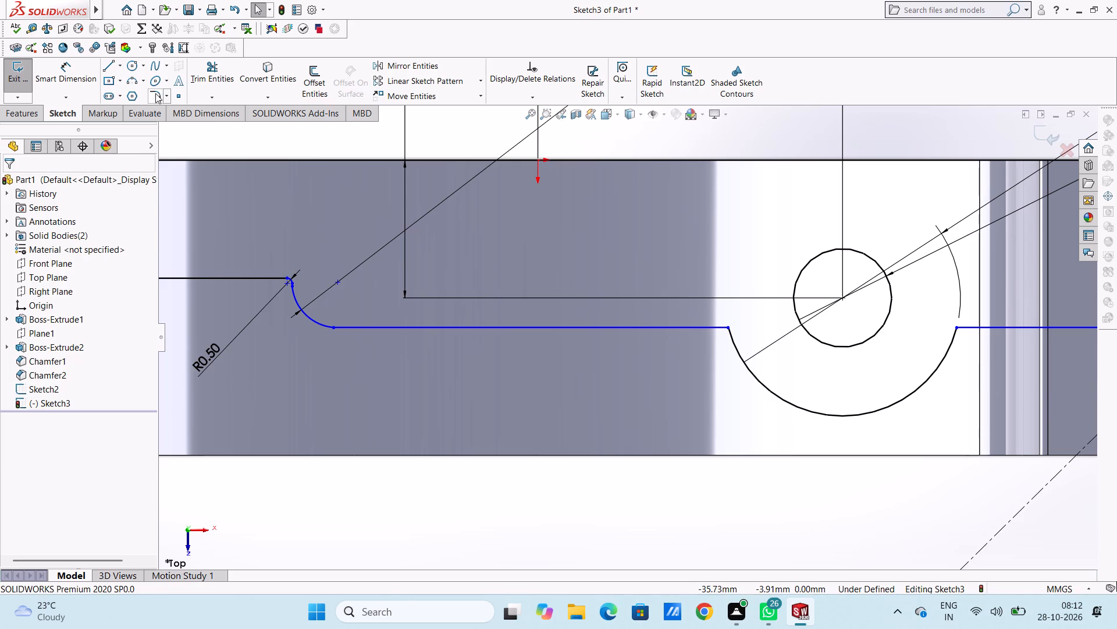
{"action": "left_click", "coordinate": [156, 93]}
{"action": "key", "text": "5"}
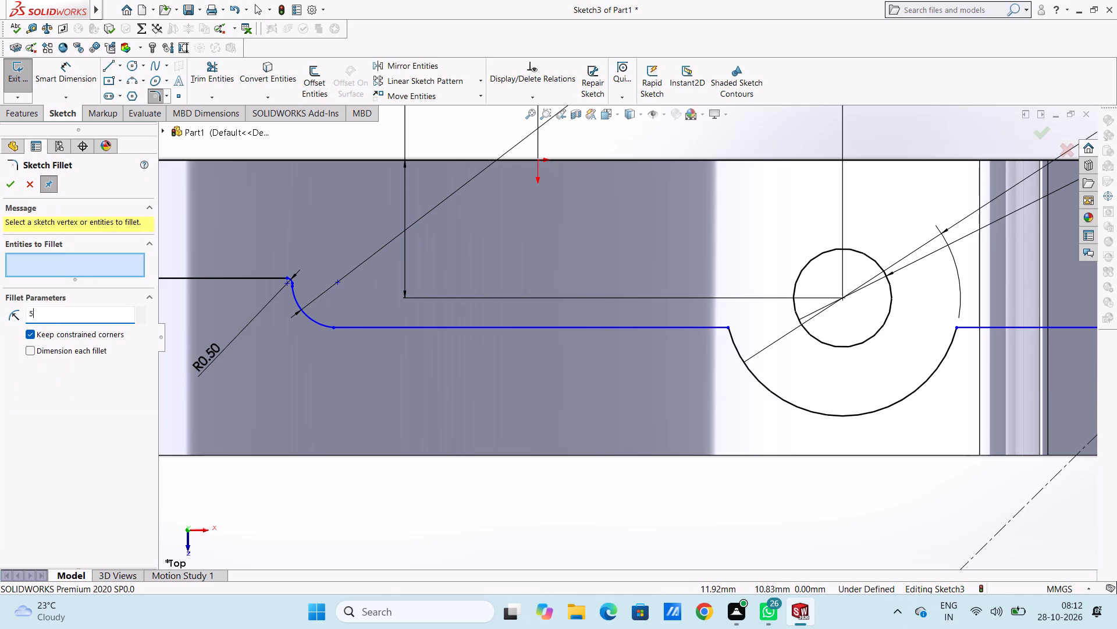
{"action": "key", "text": "Return"}
{"action": "left_click", "coordinate": [729, 325]}
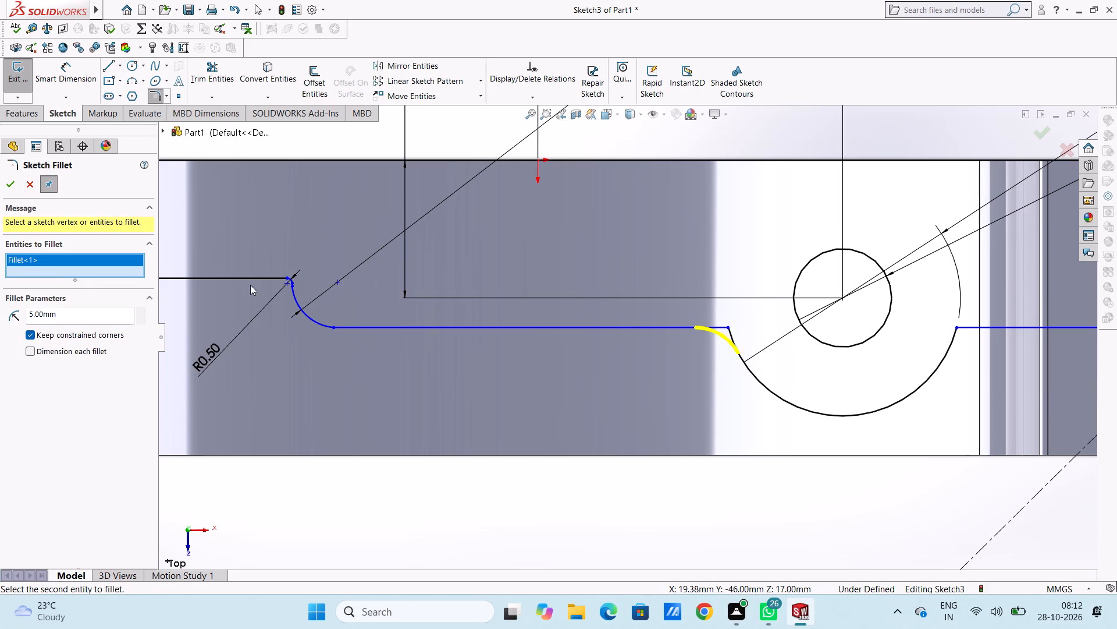
{"action": "left_click", "coordinate": [16, 189]}
{"action": "left_click", "coordinate": [16, 188]}
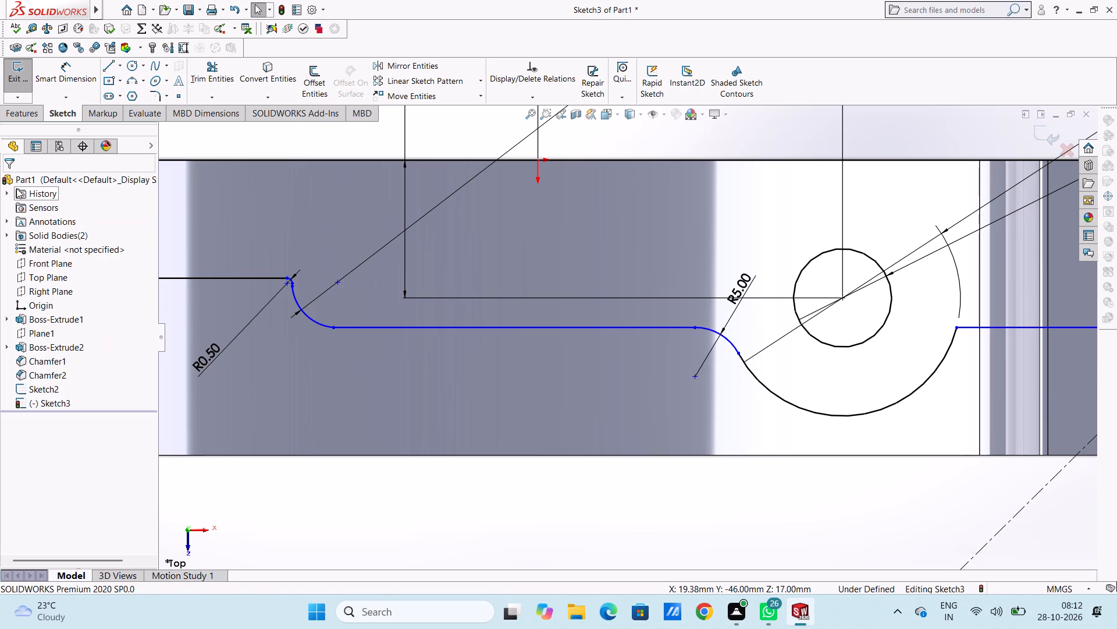
Move the R5.00 and R0.50 radius dimension texts out of the outline into clear space beside the sketch.
{"action": "scroll", "coordinate": [690, 386], "scroll_direction": "up", "scroll_amount": 11}
{"action": "scroll", "coordinate": [600, 398], "scroll_direction": "up", "scroll_amount": 2}
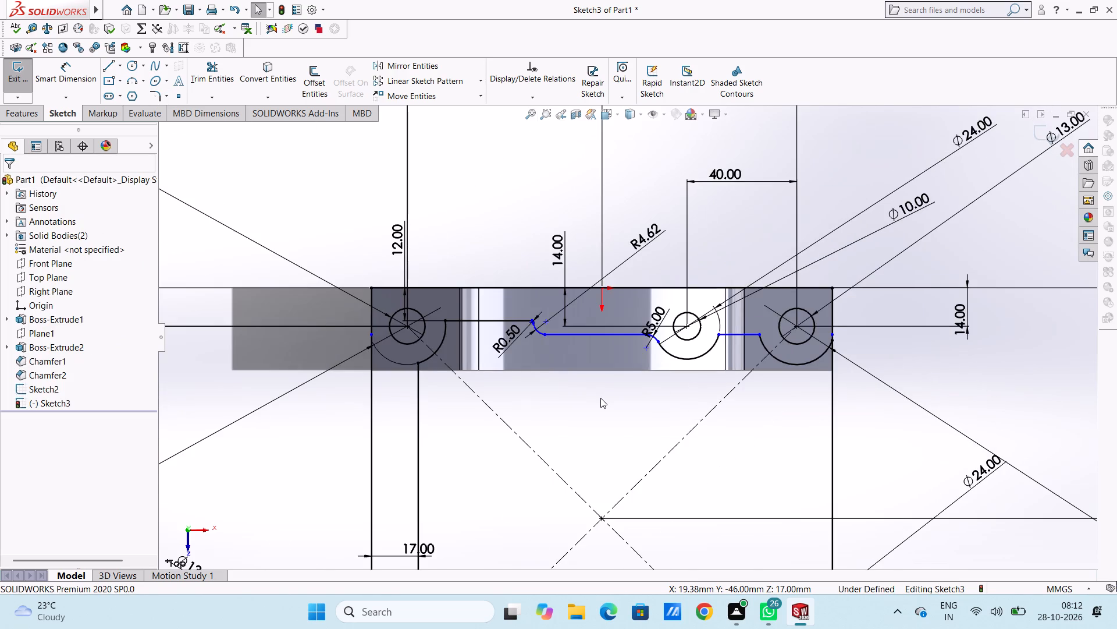
{"action": "scroll", "coordinate": [600, 398], "scroll_direction": "up", "scroll_amount": 2}
{"action": "left_click_drag", "start_coordinate": [643, 317], "coordinate": [763, 137]}
{"action": "left_click", "coordinate": [791, 183]}
{"action": "left_click_drag", "start_coordinate": [555, 342], "coordinate": [501, 328]}
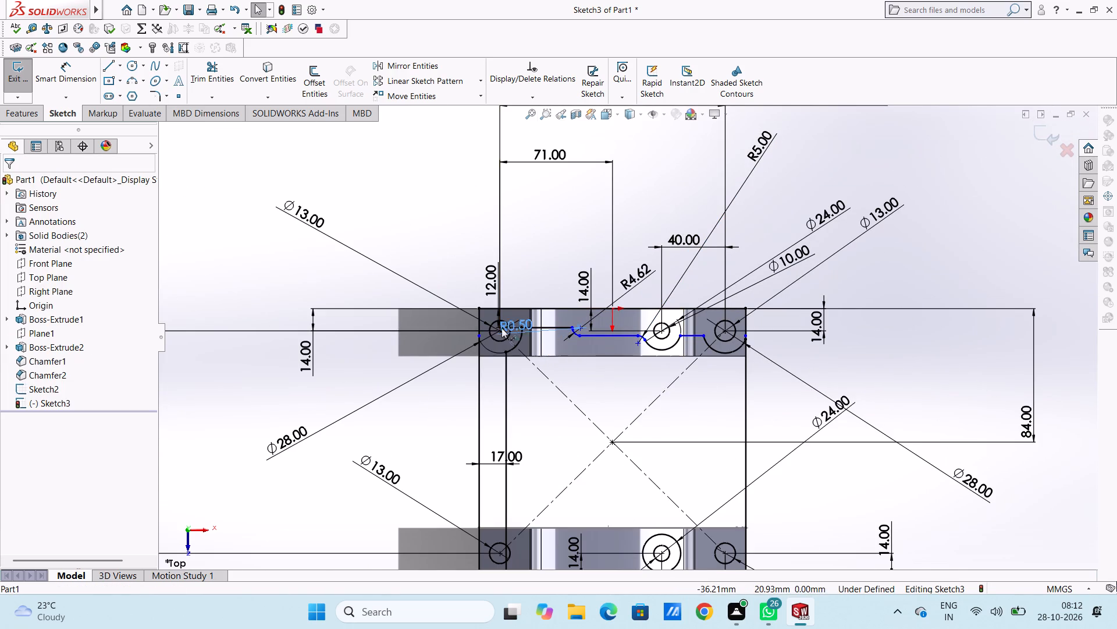
{"action": "left_click_drag", "start_coordinate": [501, 328], "coordinate": [266, 521]}
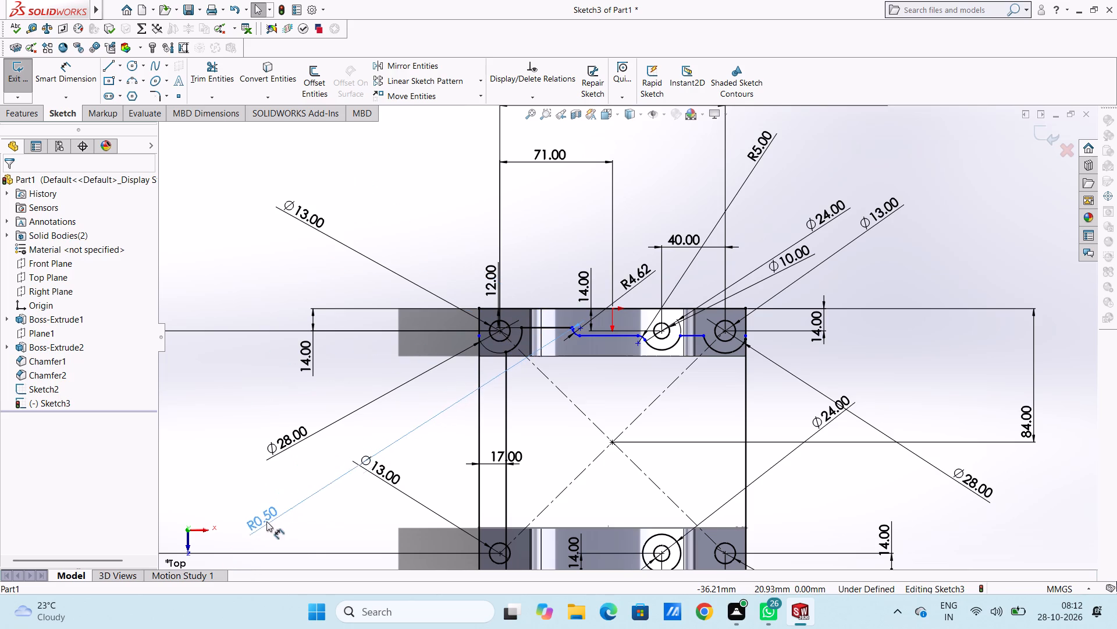
{"action": "left_click_drag", "start_coordinate": [266, 521], "coordinate": [278, 515]}
{"action": "left_click", "coordinate": [426, 402]}
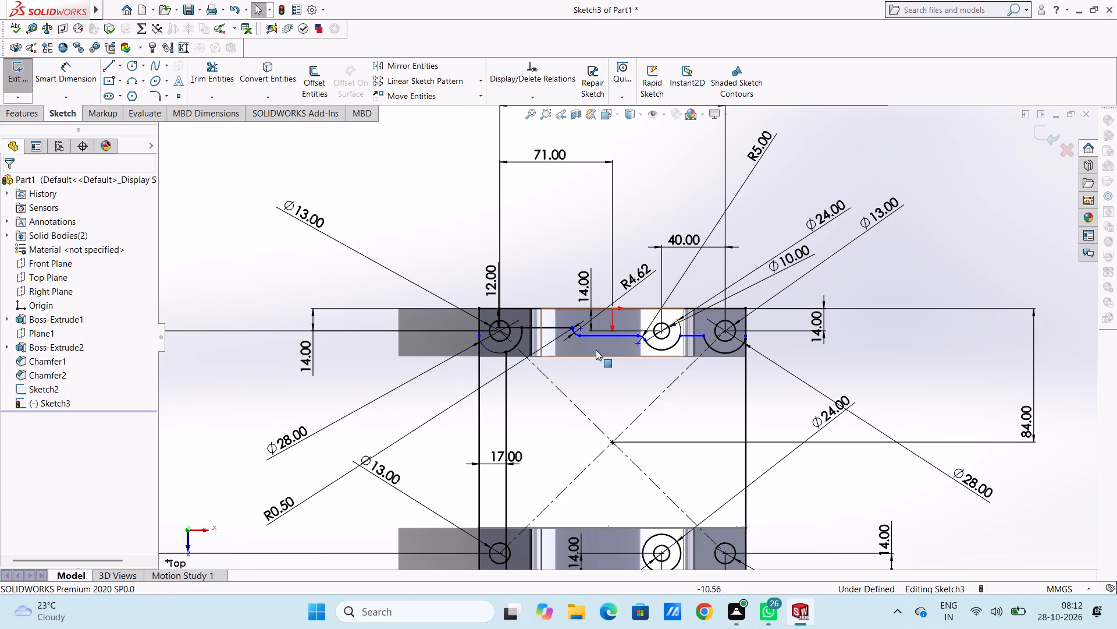
Dimension the horizontal distance between the 0.5 mm fillet's lower end point and the origin, placing it above the part's top edge.
{"action": "scroll", "coordinate": [620, 350], "scroll_direction": "down", "scroll_amount": 5}
{"action": "scroll", "coordinate": [629, 271], "scroll_direction": "up", "scroll_amount": 3}
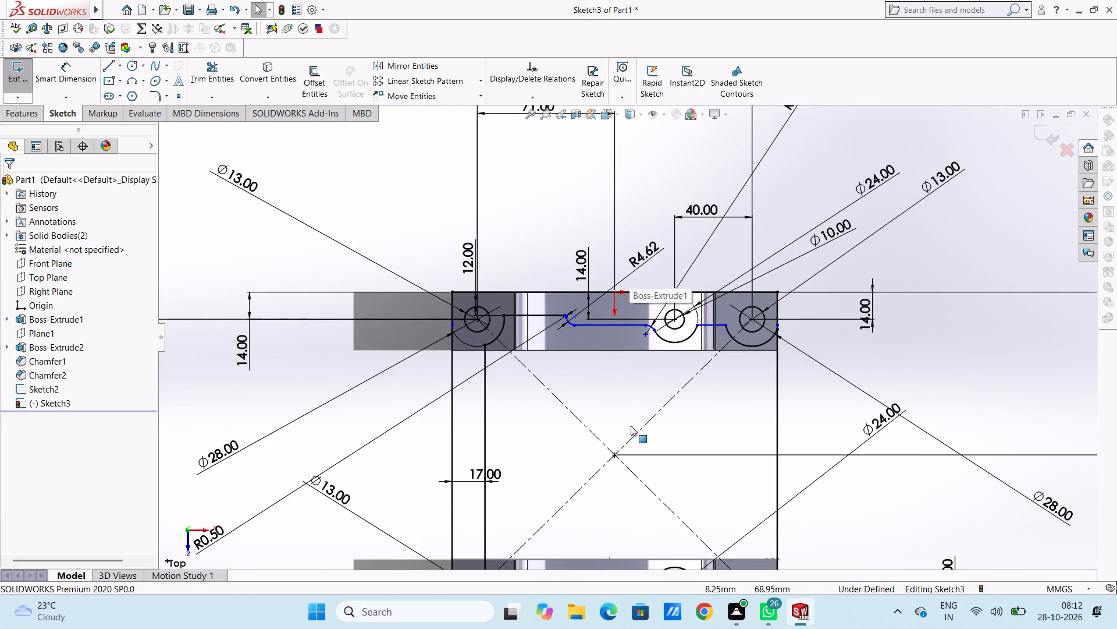
{"action": "scroll", "coordinate": [631, 426], "scroll_direction": "down", "scroll_amount": 2}
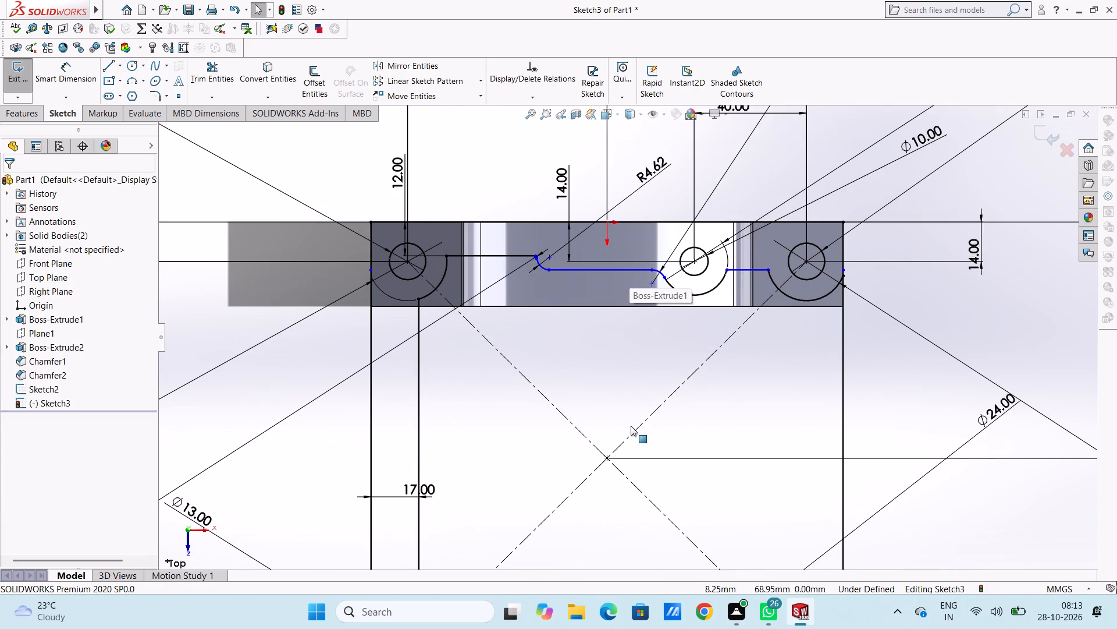
{"action": "scroll", "coordinate": [631, 426], "scroll_direction": "up", "scroll_amount": 3}
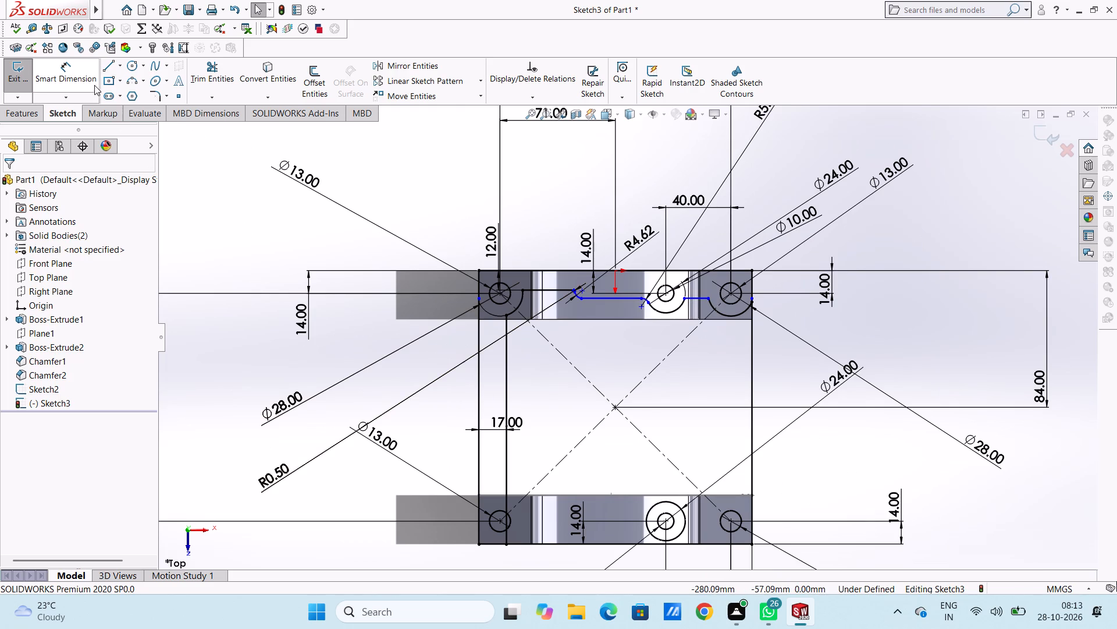
{"action": "left_click", "coordinate": [88, 72]}
{"action": "scroll", "coordinate": [591, 488], "scroll_direction": "up", "scroll_amount": 3}
{"action": "scroll", "coordinate": [609, 482], "scroll_direction": "down", "scroll_amount": 3}
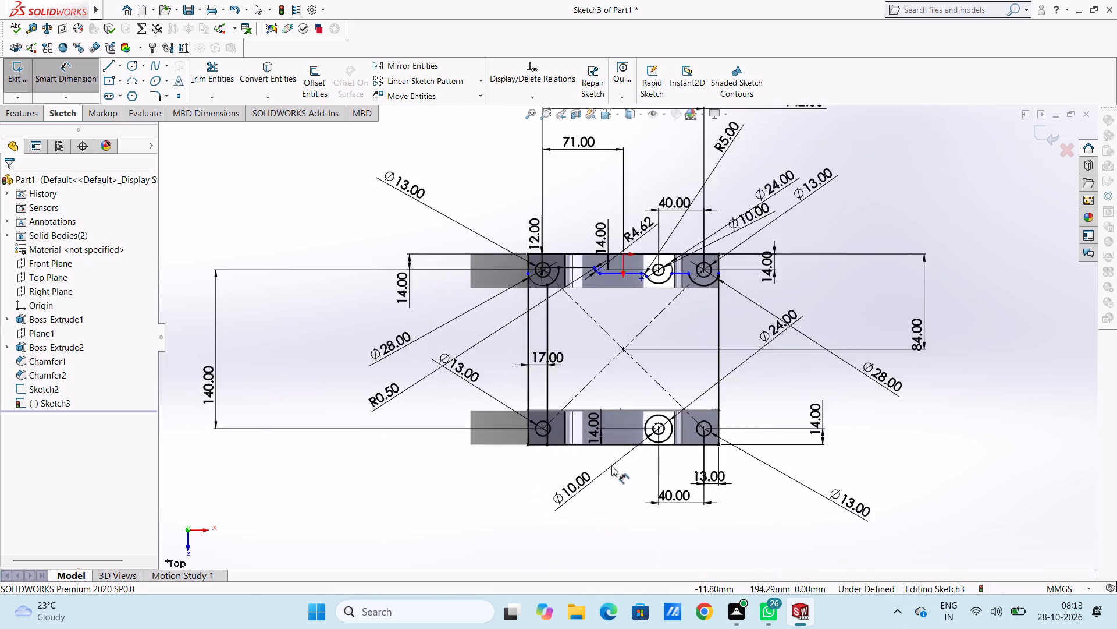
{"action": "scroll", "coordinate": [626, 157], "scroll_direction": "up", "scroll_amount": 5}
{"action": "scroll", "coordinate": [617, 248], "scroll_direction": "down", "scroll_amount": 5}
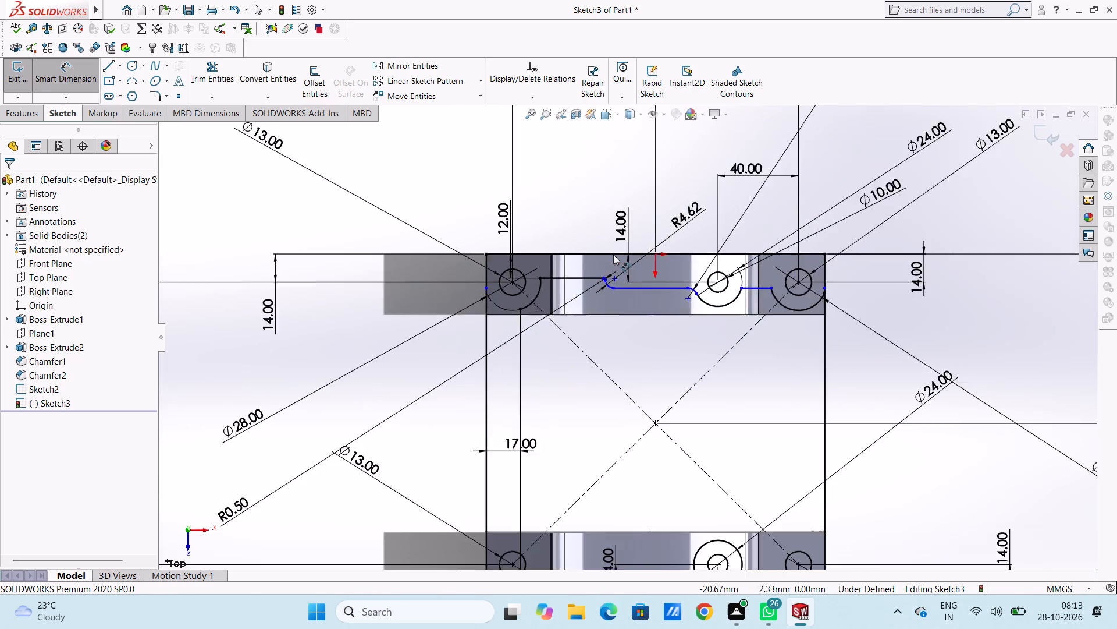
{"action": "scroll", "coordinate": [613, 256], "scroll_direction": "down", "scroll_amount": 4}
{"action": "scroll", "coordinate": [607, 337], "scroll_direction": "down", "scroll_amount": 5}
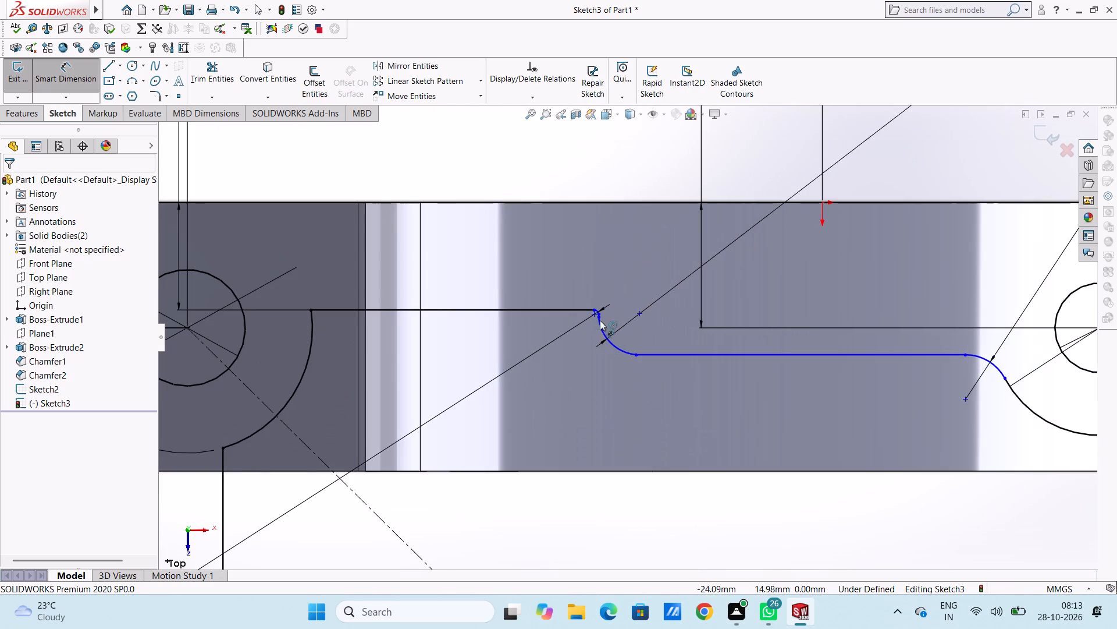
{"action": "scroll", "coordinate": [600, 310], "scroll_direction": "down", "scroll_amount": 5}
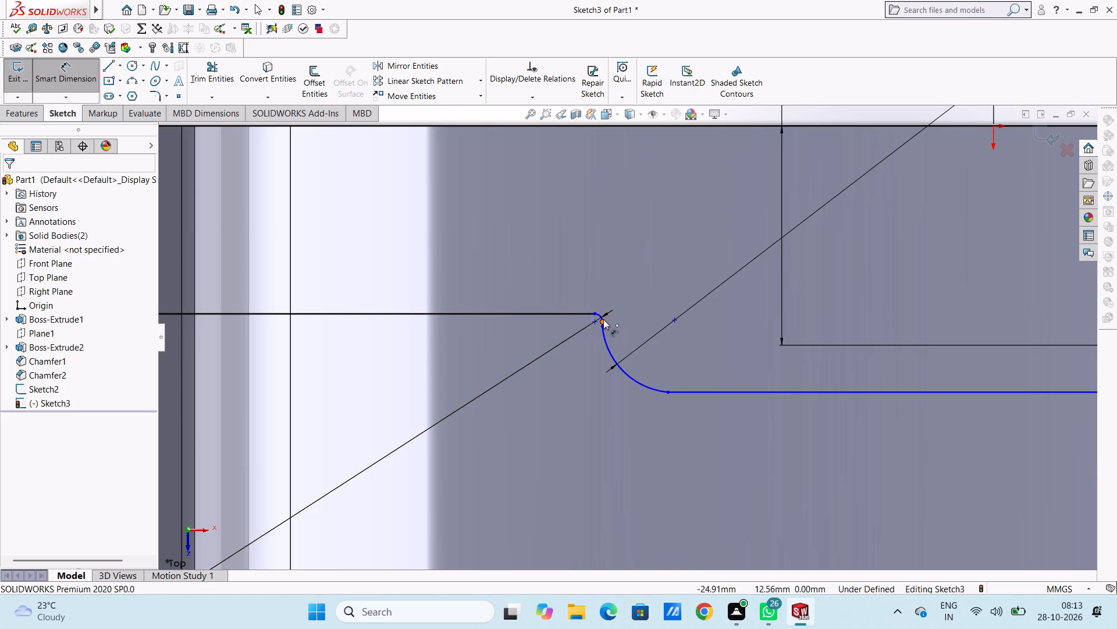
{"action": "left_click", "coordinate": [603, 319]}
{"action": "left_click", "coordinate": [996, 125]}
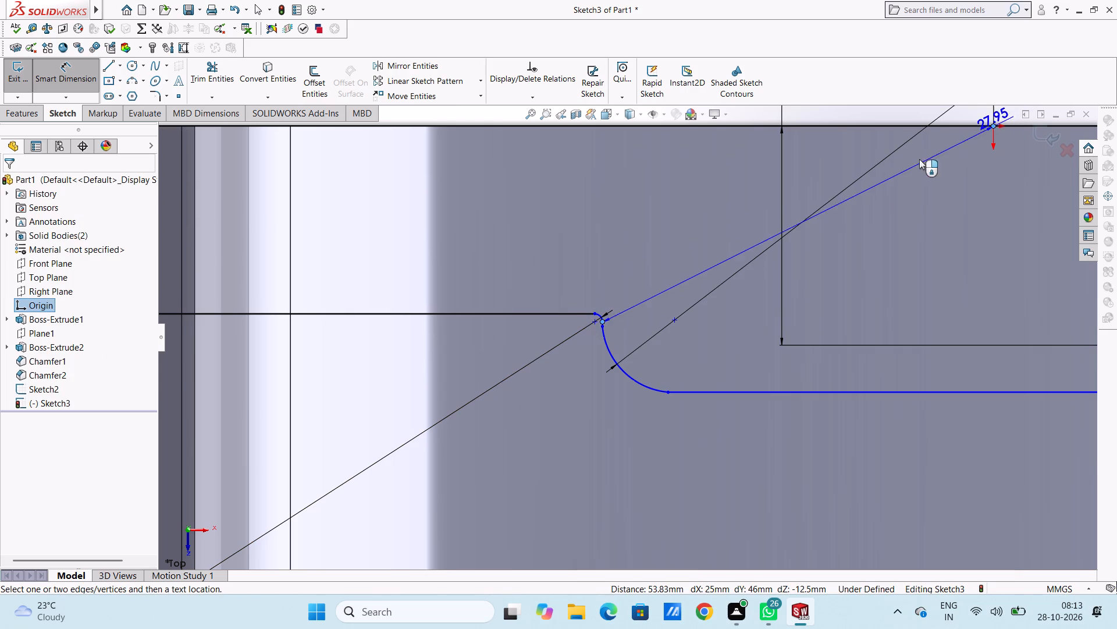
{"action": "scroll", "coordinate": [805, 185], "scroll_direction": "up", "scroll_amount": 6}
{"action": "left_click", "coordinate": [756, 126]}
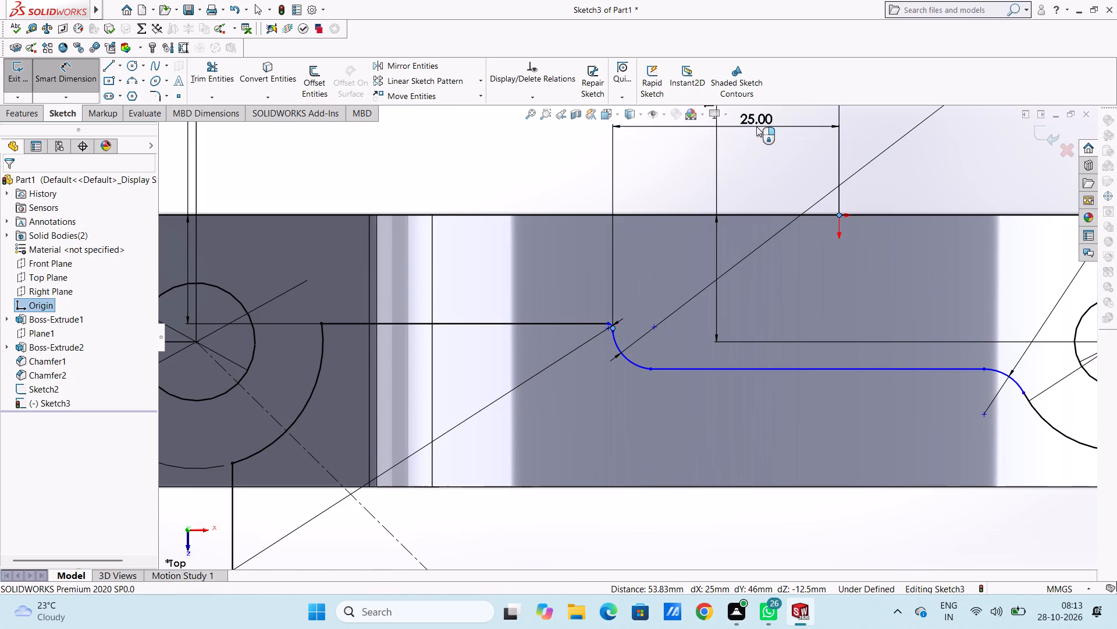
{"action": "left_click", "coordinate": [699, 112]}
{"action": "left_click", "coordinate": [570, 176]}
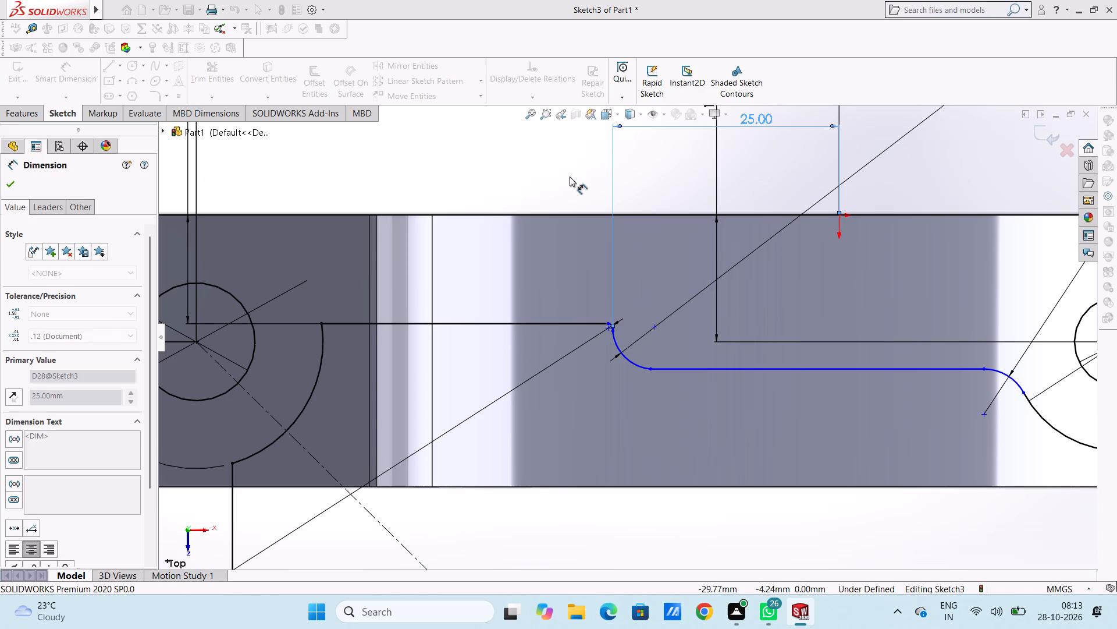
Dimension the horizontal distance between the 0.5 mm fillet's upper end point and the origin, placing it above the previous dimension.
{"action": "scroll", "coordinate": [621, 337], "scroll_direction": "down", "scroll_amount": 5}
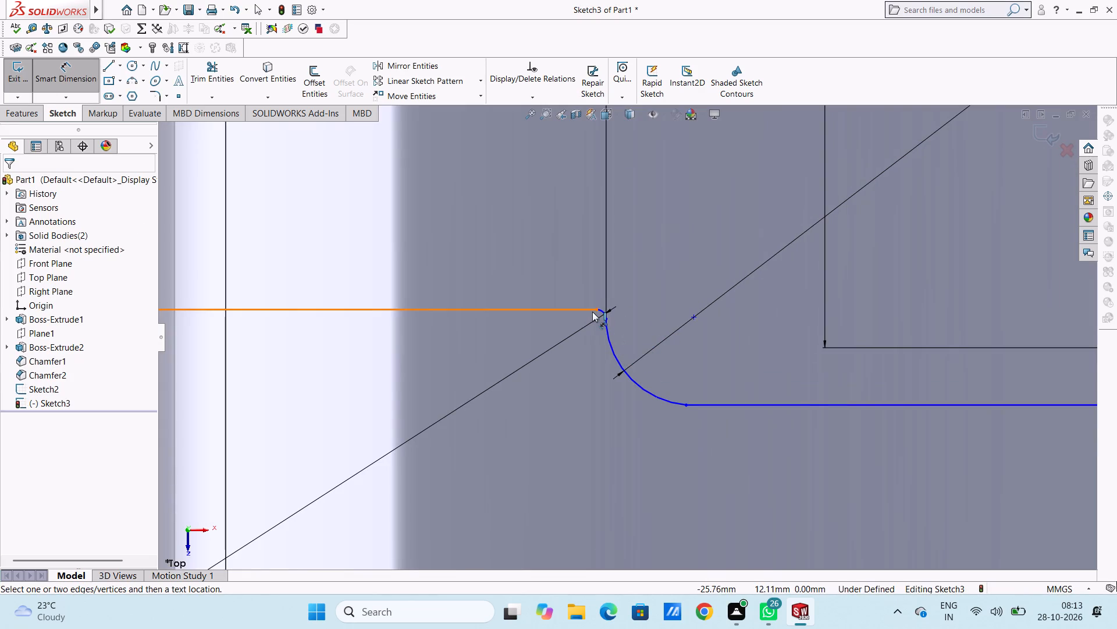
{"action": "left_click", "coordinate": [599, 310]}
{"action": "scroll", "coordinate": [673, 268], "scroll_direction": "up", "scroll_amount": 6}
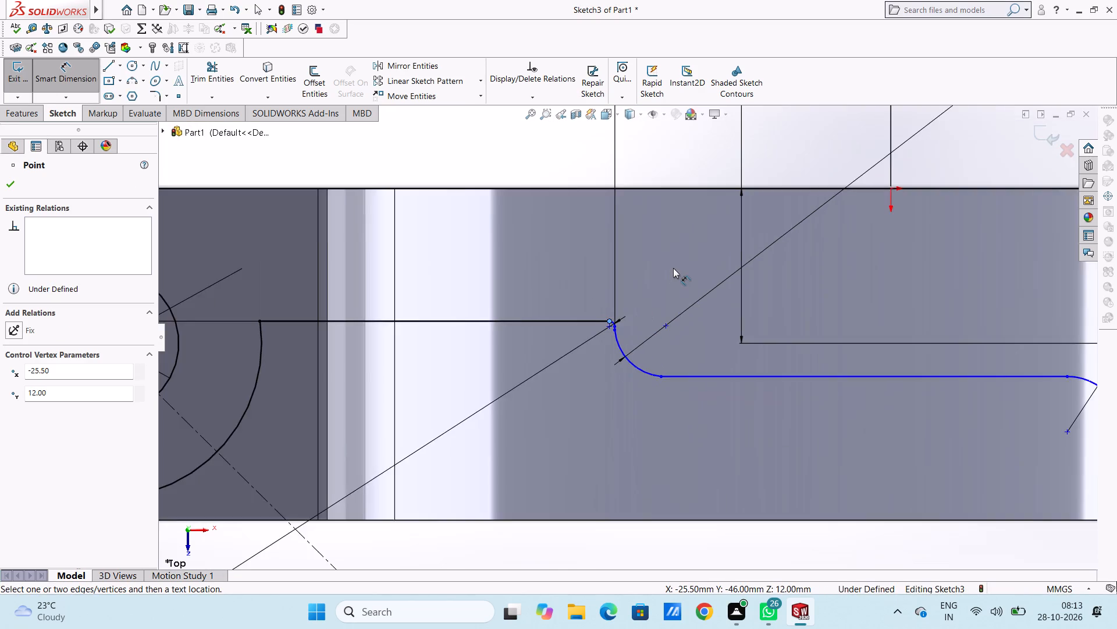
{"action": "scroll", "coordinate": [673, 268], "scroll_direction": "up", "scroll_amount": 6}
{"action": "left_click", "coordinate": [753, 265]}
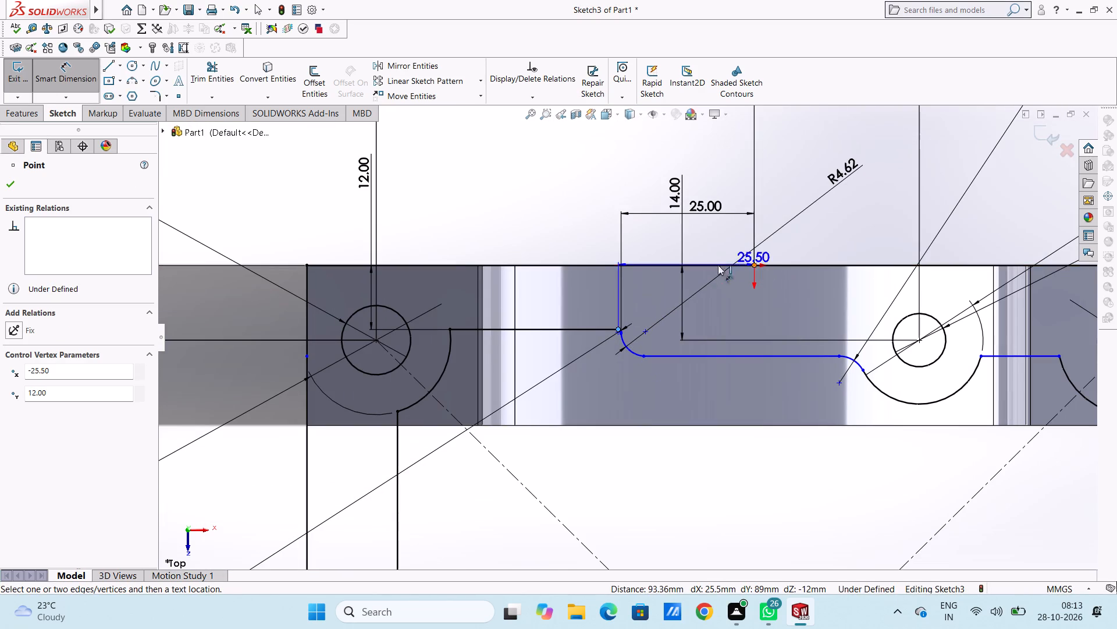
{"action": "left_click", "coordinate": [662, 158]}
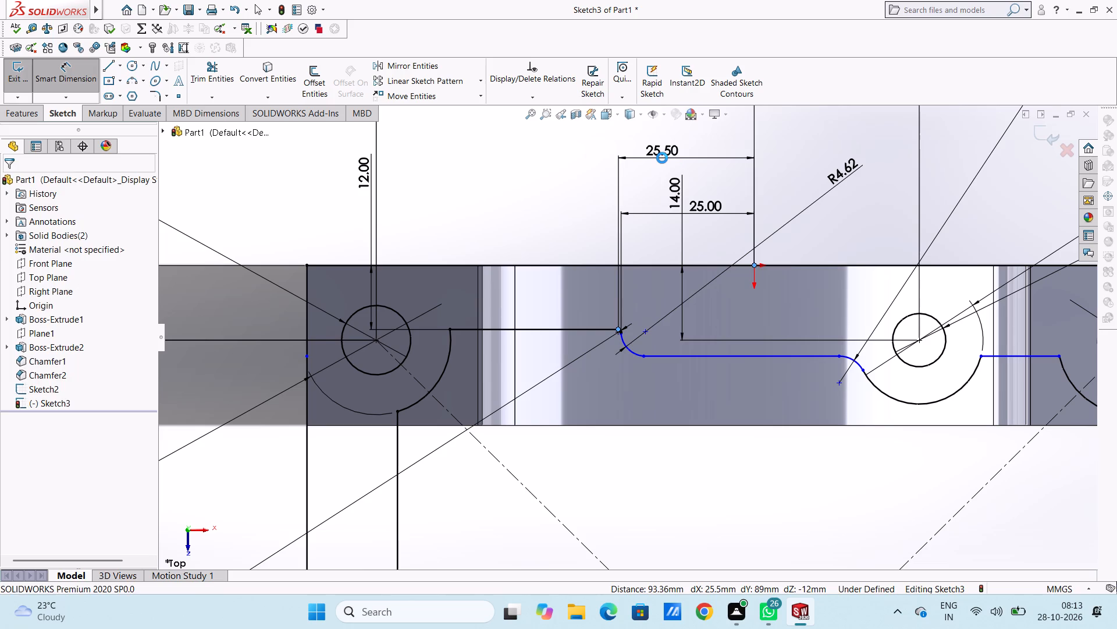
{"action": "left_click", "coordinate": [610, 139]}
{"action": "left_click", "coordinate": [578, 189]}
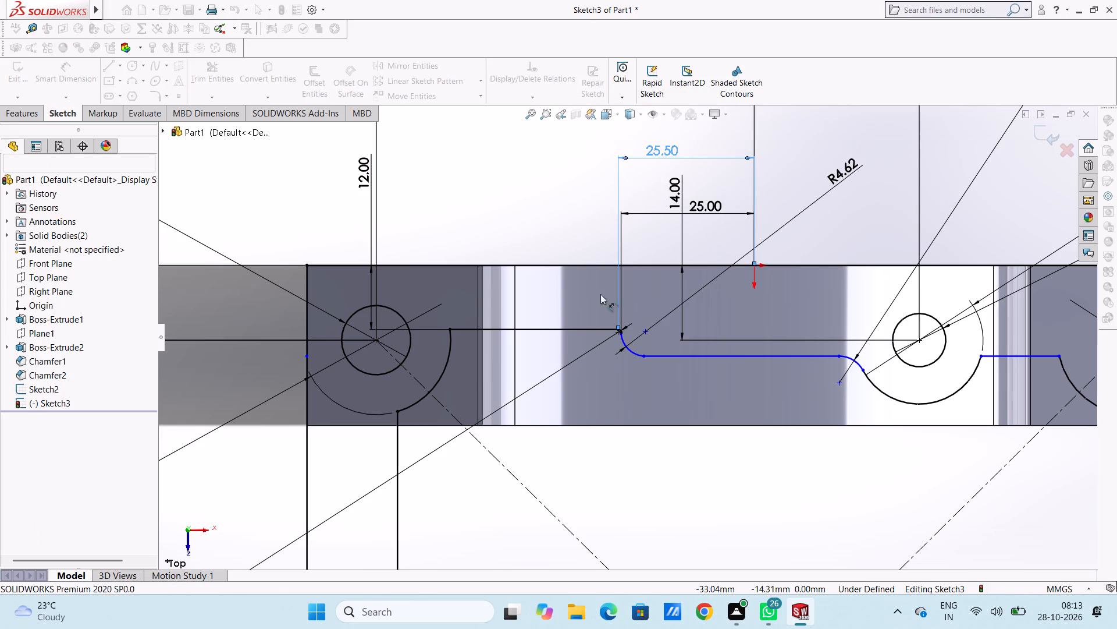
Dimension the vertical distance from the origin to the step arc's upper end point, placing it beside the 12 mm line.
{"action": "scroll", "coordinate": [624, 337], "scroll_direction": "down", "scroll_amount": 13}
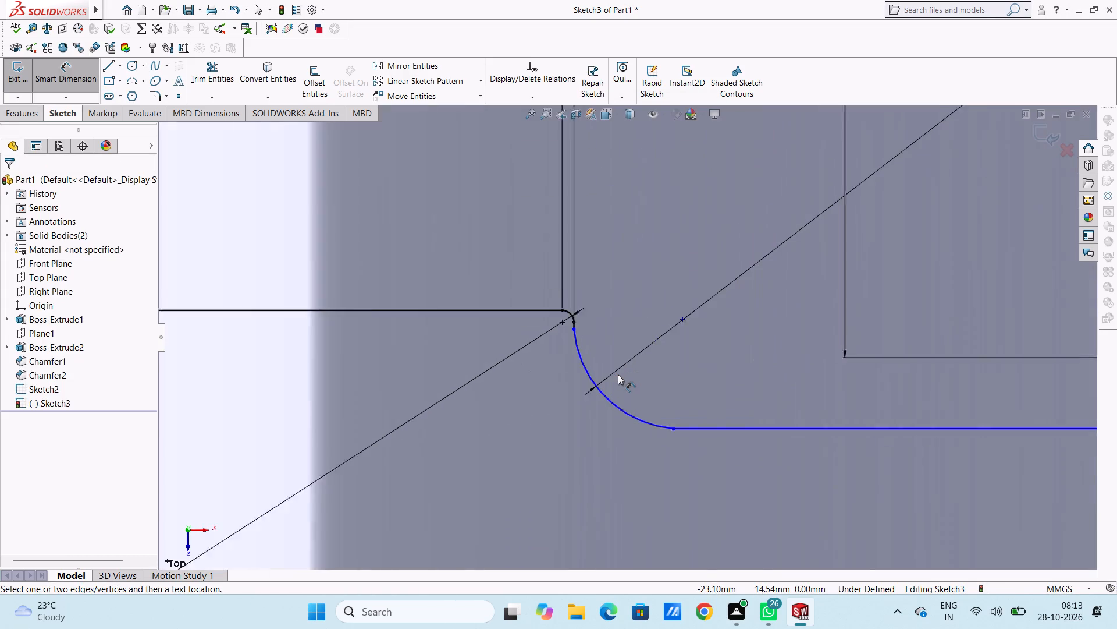
{"action": "scroll", "coordinate": [618, 374], "scroll_direction": "up", "scroll_amount": 12}
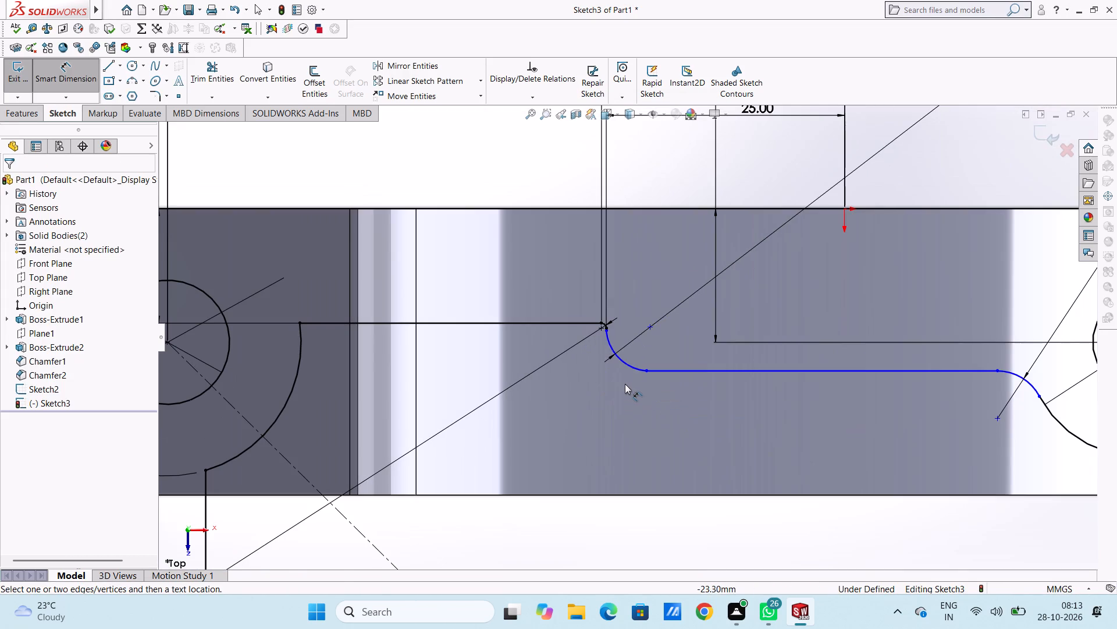
{"action": "left_click", "coordinate": [604, 333]}
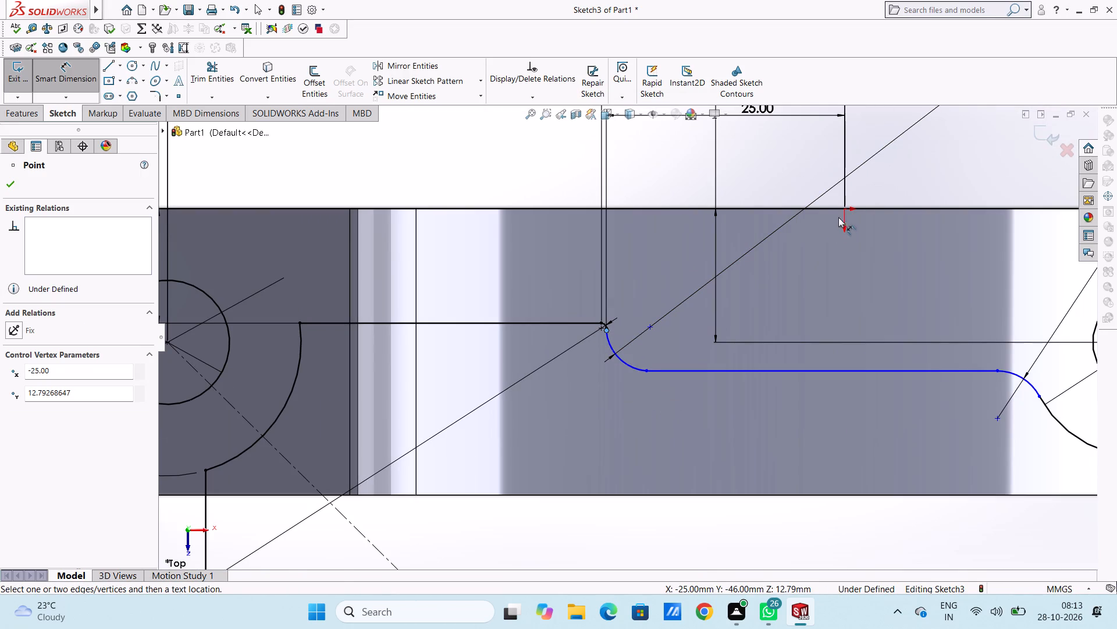
{"action": "left_click", "coordinate": [845, 211]}
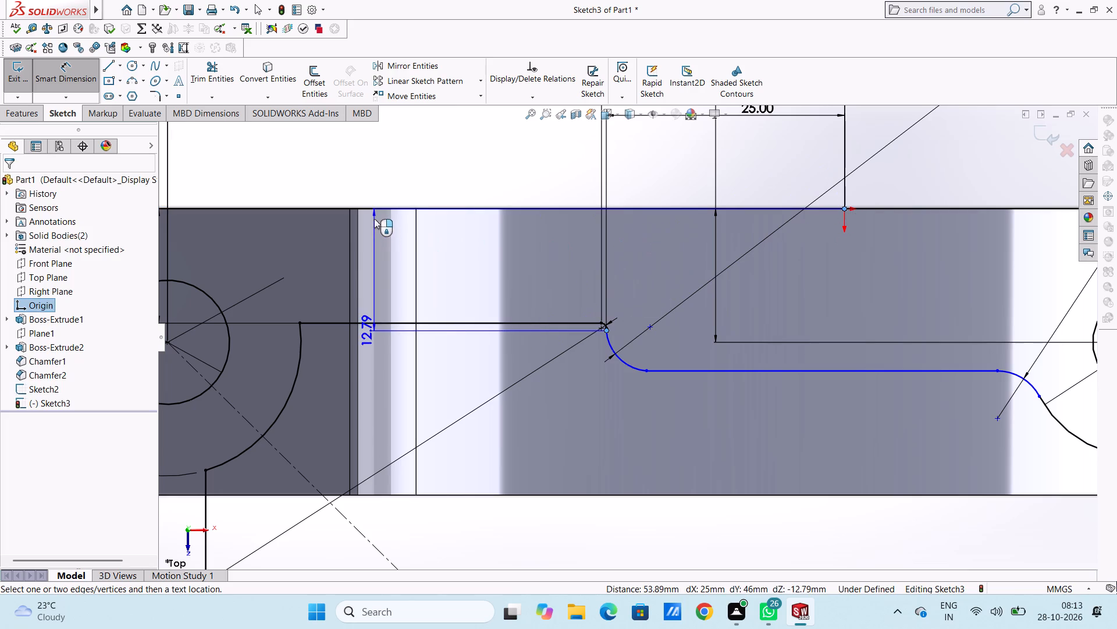
{"action": "left_click", "coordinate": [306, 227]}
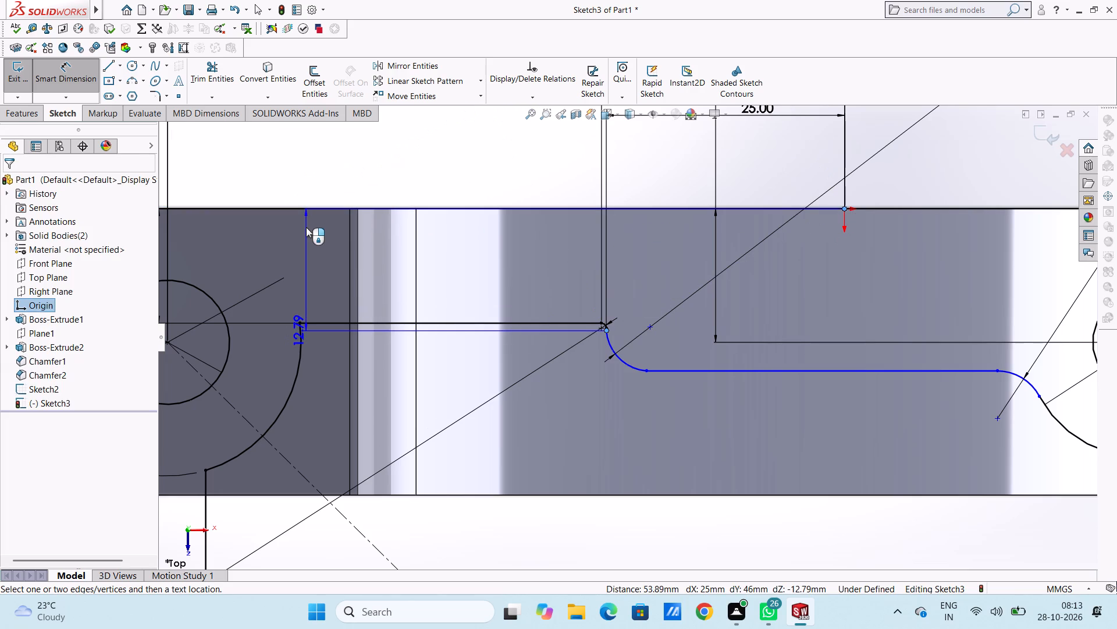
{"action": "left_click", "coordinate": [255, 204]}
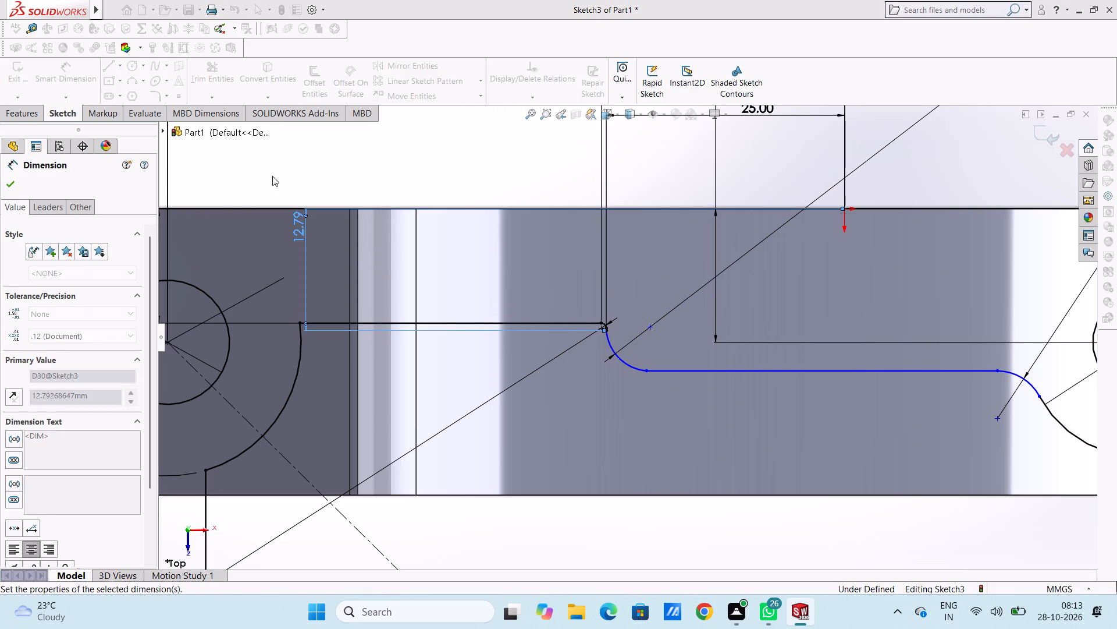
{"action": "left_click", "coordinate": [272, 176]}
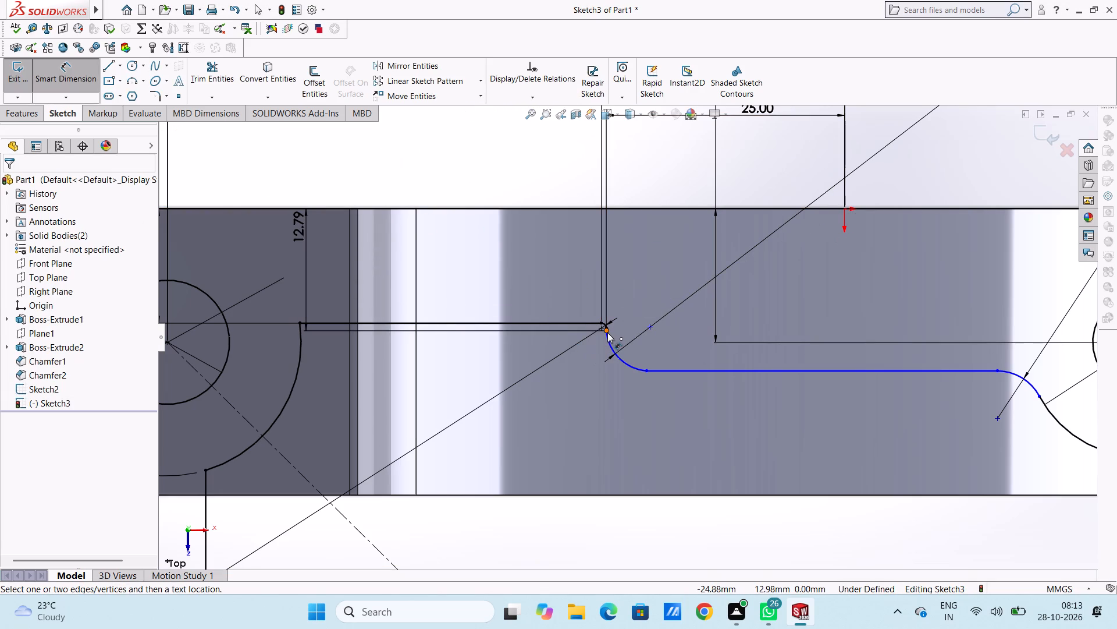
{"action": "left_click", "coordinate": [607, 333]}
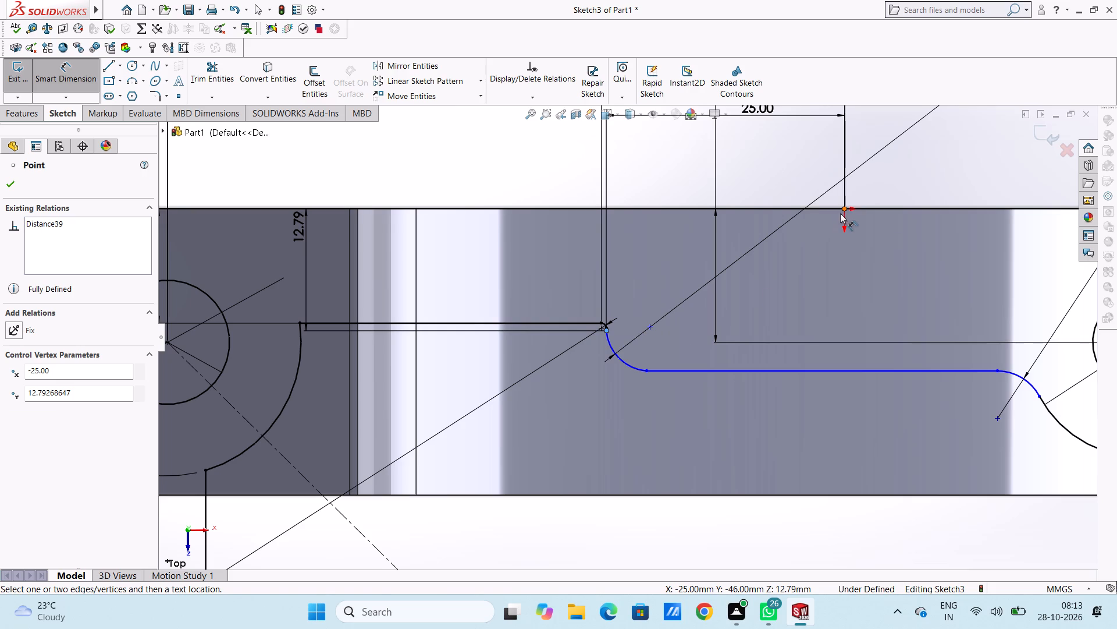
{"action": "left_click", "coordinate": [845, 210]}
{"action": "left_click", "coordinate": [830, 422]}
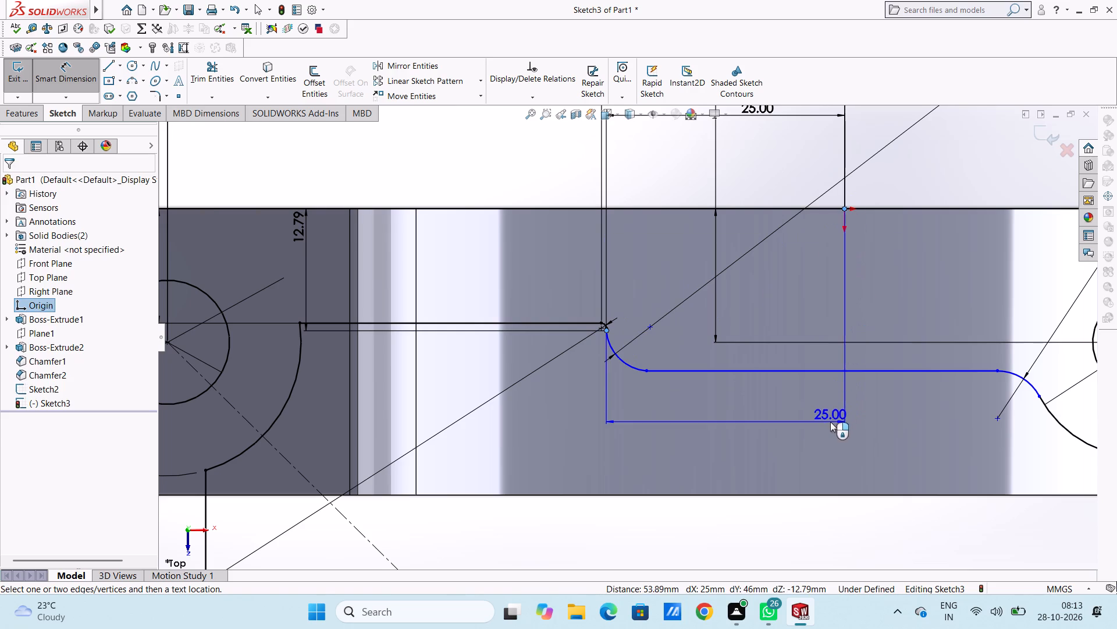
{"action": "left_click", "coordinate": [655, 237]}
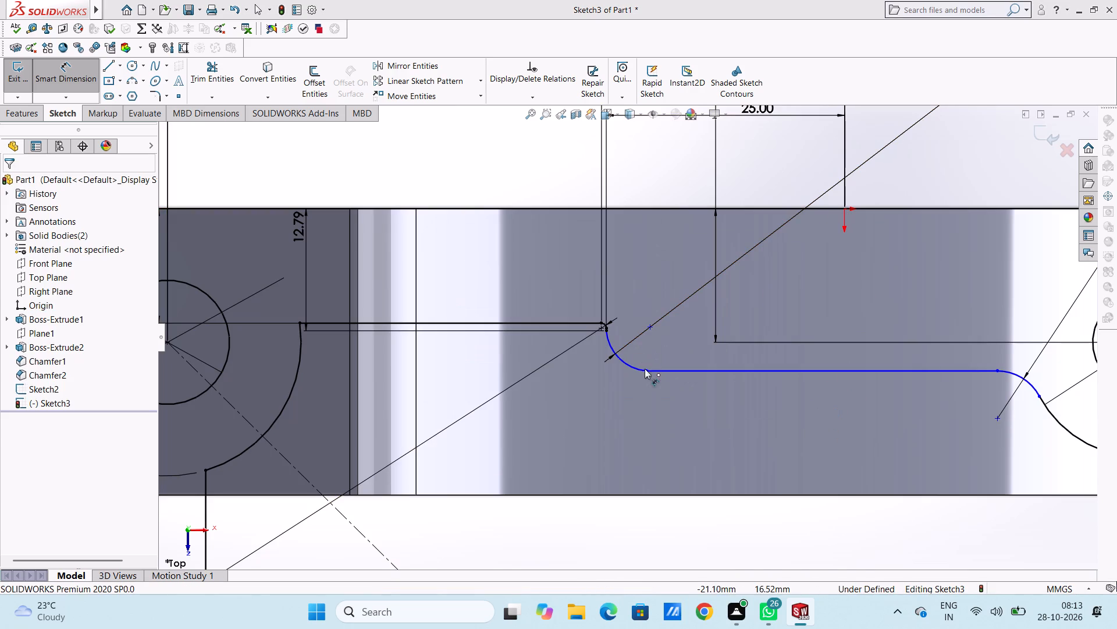
Dimension the horizontal distance between the step arc's lower end point and the origin, placing it below the outline.
{"action": "left_click", "coordinate": [647, 373]}
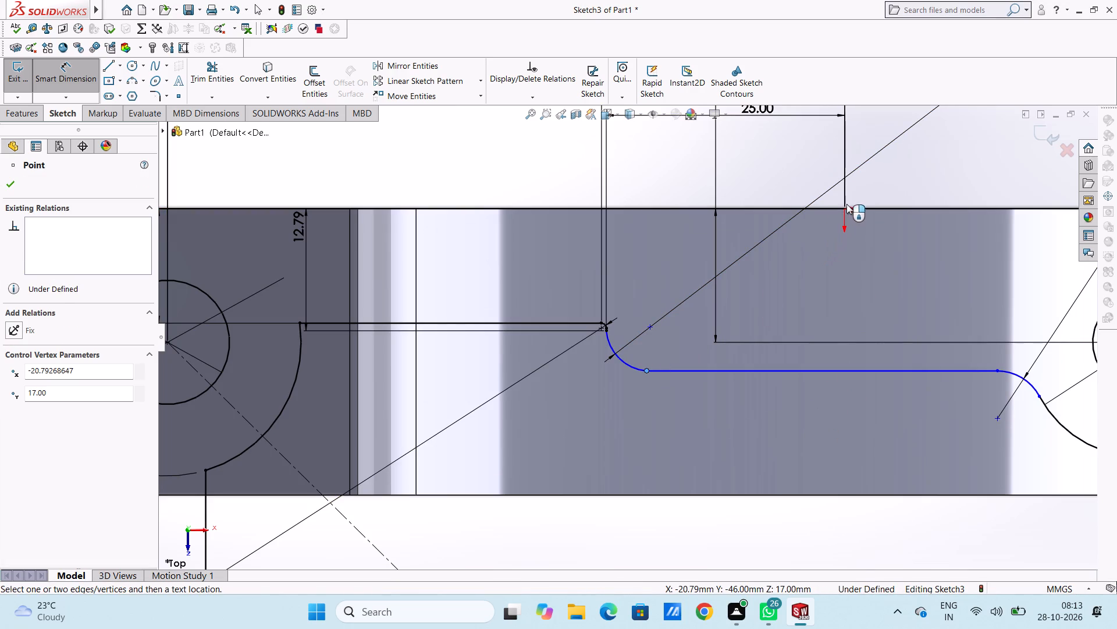
{"action": "left_click", "coordinate": [846, 212]}
{"action": "left_click", "coordinate": [802, 436]}
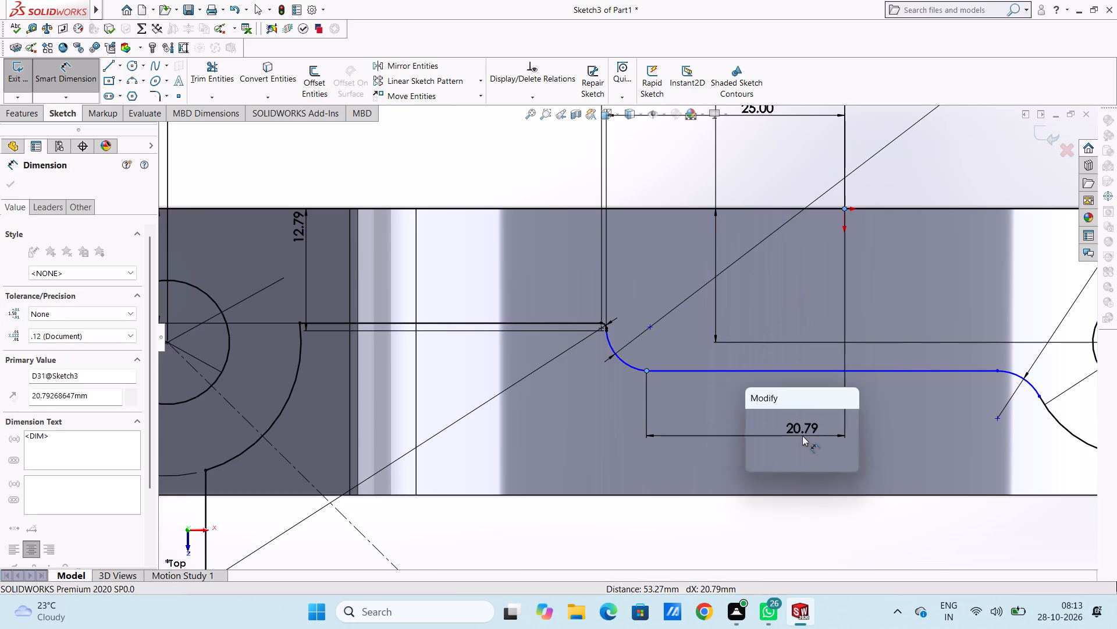
{"action": "left_click", "coordinate": [750, 420]}
{"action": "left_click", "coordinate": [730, 408]}
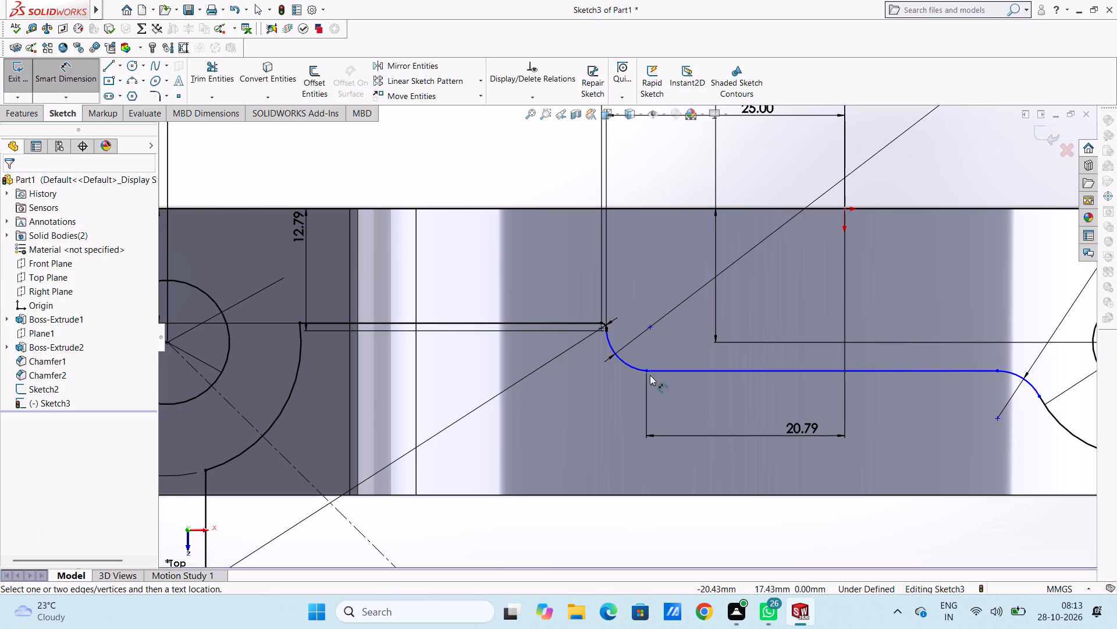
Dimension the vertical distance from the origin to the step arc's lower end point, placing it between the arc and the 12.79 dimension.
{"action": "left_click", "coordinate": [647, 372]}
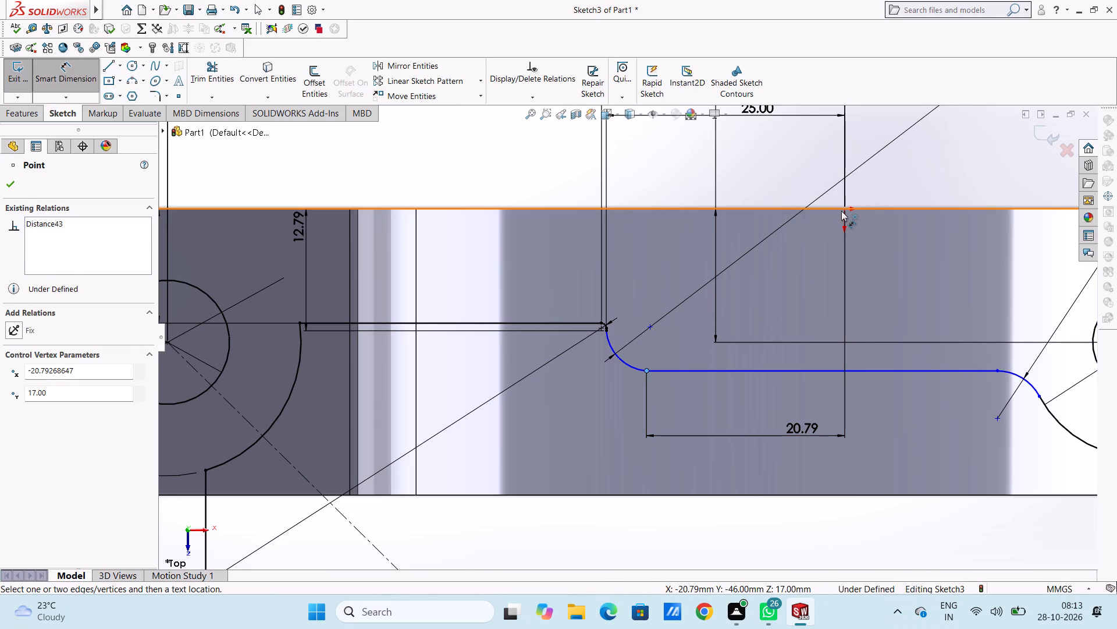
{"action": "left_click", "coordinate": [841, 211]}
{"action": "left_click", "coordinate": [458, 253]}
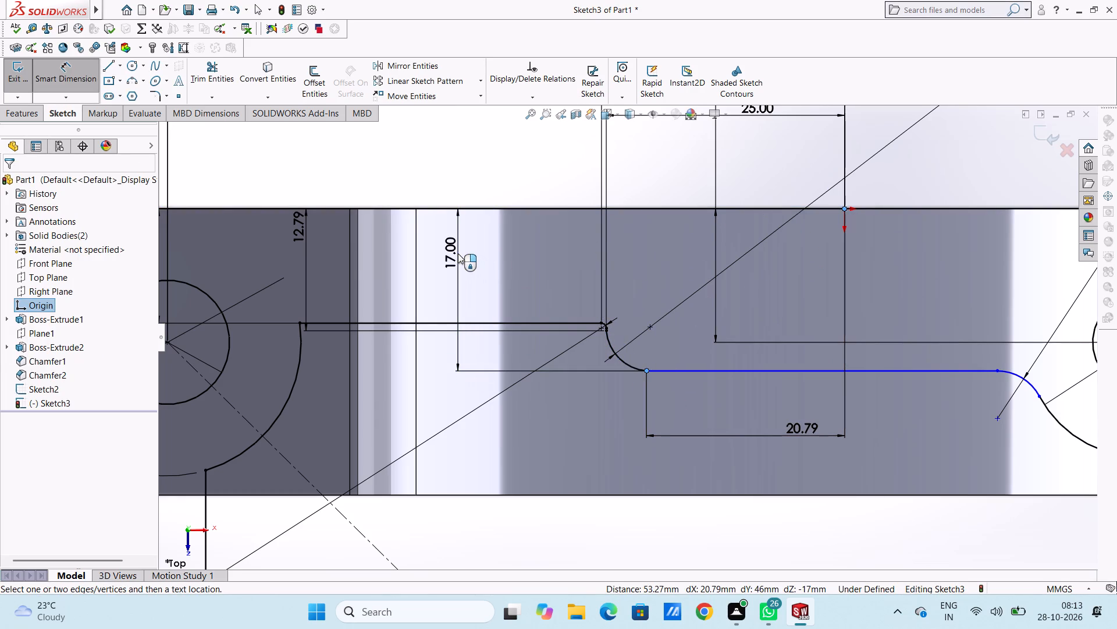
{"action": "left_click", "coordinate": [404, 236]}
{"action": "left_click", "coordinate": [432, 177]}
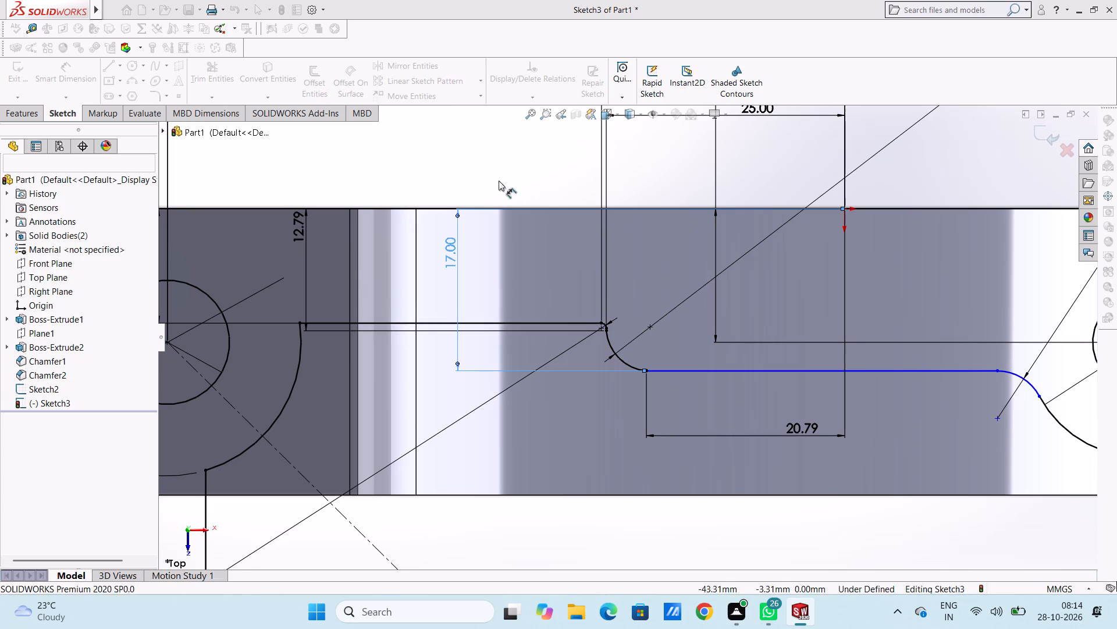
Move the 12.79 vertical dimension away from the large boss arc, towards the 17.00 dimension.
{"action": "scroll", "coordinate": [682, 255], "scroll_direction": "up", "scroll_amount": 11}
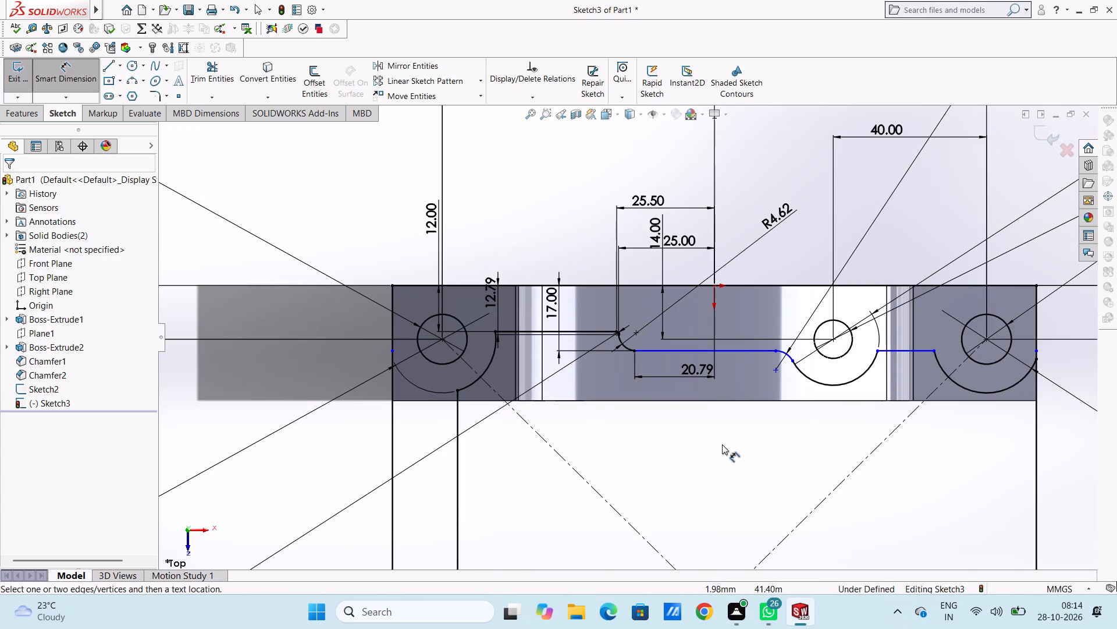
{"action": "scroll", "coordinate": [722, 444], "scroll_direction": "down", "scroll_amount": 3}
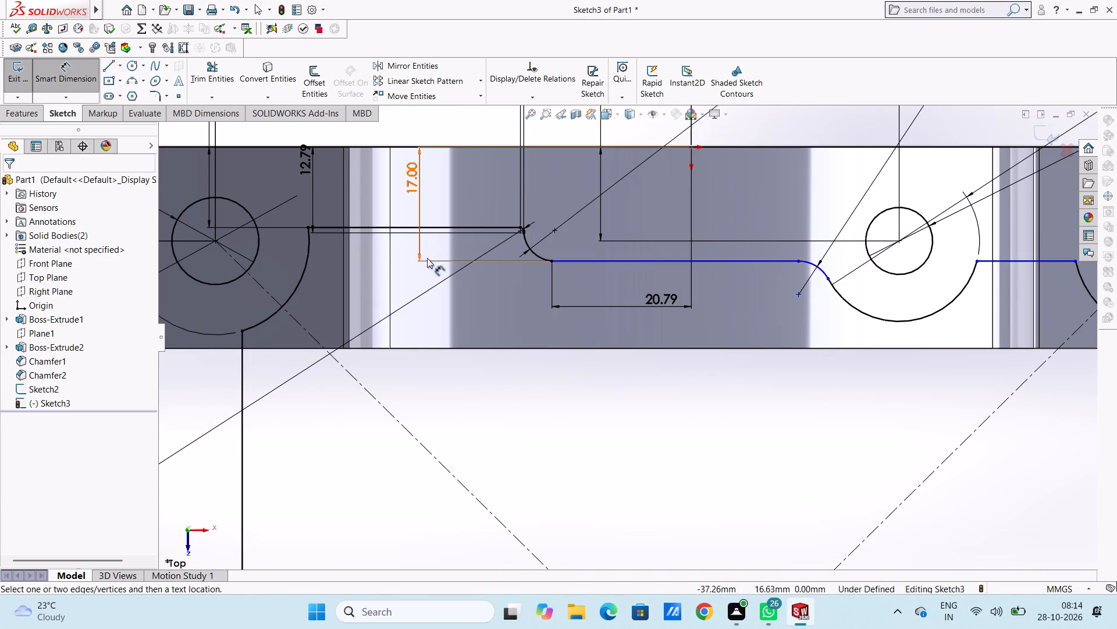
{"action": "scroll", "coordinate": [360, 259], "scroll_direction": "up", "scroll_amount": 3}
{"action": "scroll", "coordinate": [360, 266], "scroll_direction": "down", "scroll_amount": 4}
{"action": "scroll", "coordinate": [657, 301], "scroll_direction": "down", "scroll_amount": 3}
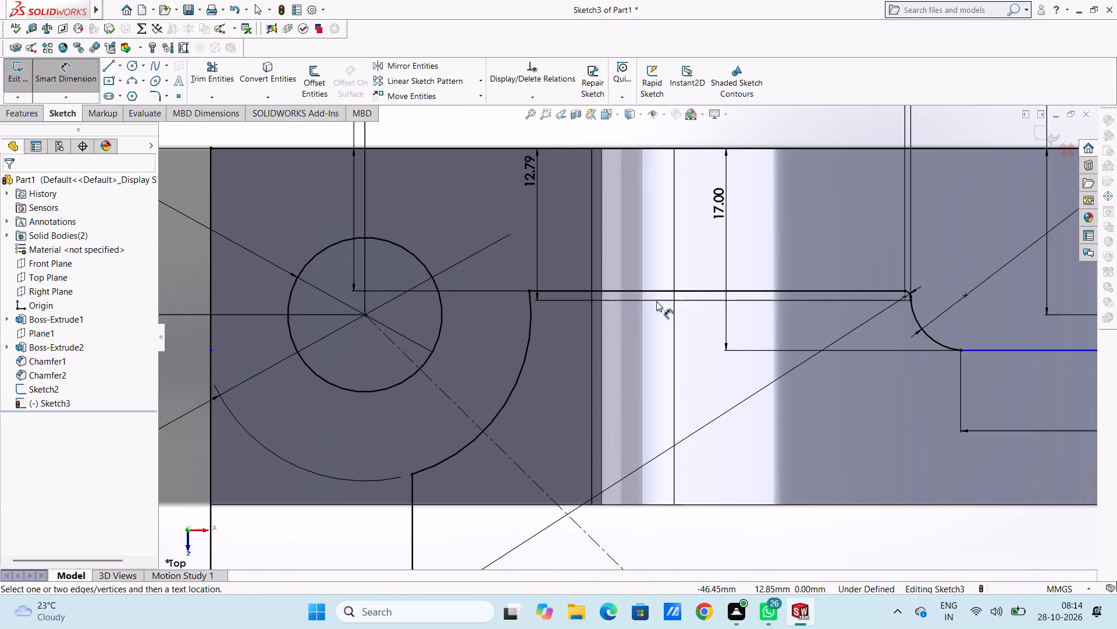
{"action": "left_click_drag", "start_coordinate": [536, 205], "coordinate": [582, 214]}
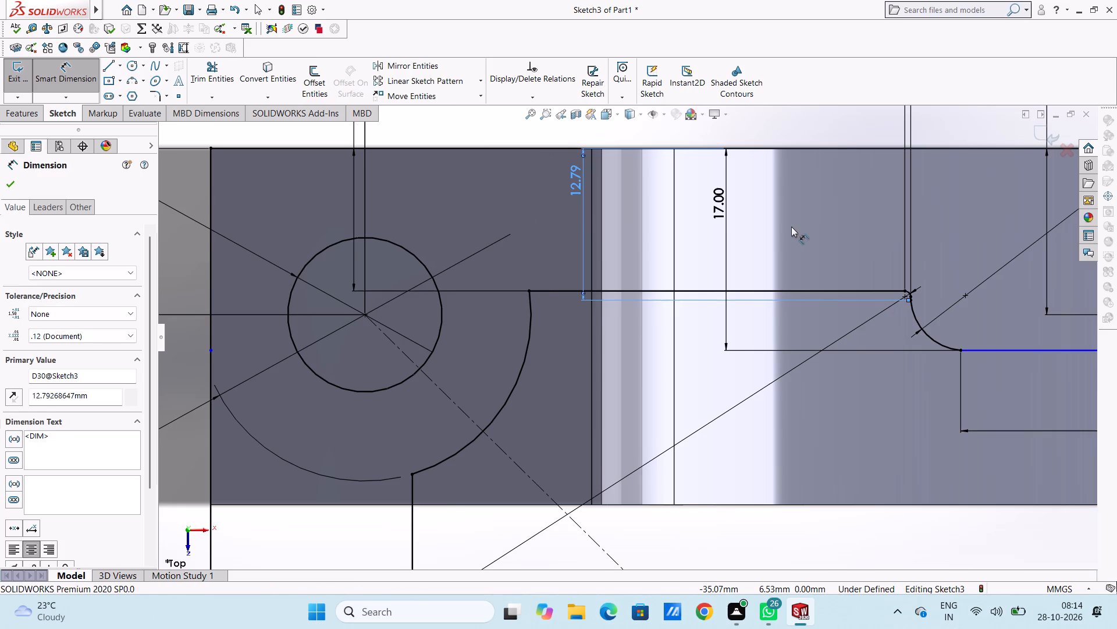
{"action": "scroll", "coordinate": [791, 227], "scroll_direction": "up", "scroll_amount": 7}
{"action": "left_click", "coordinate": [683, 191]}
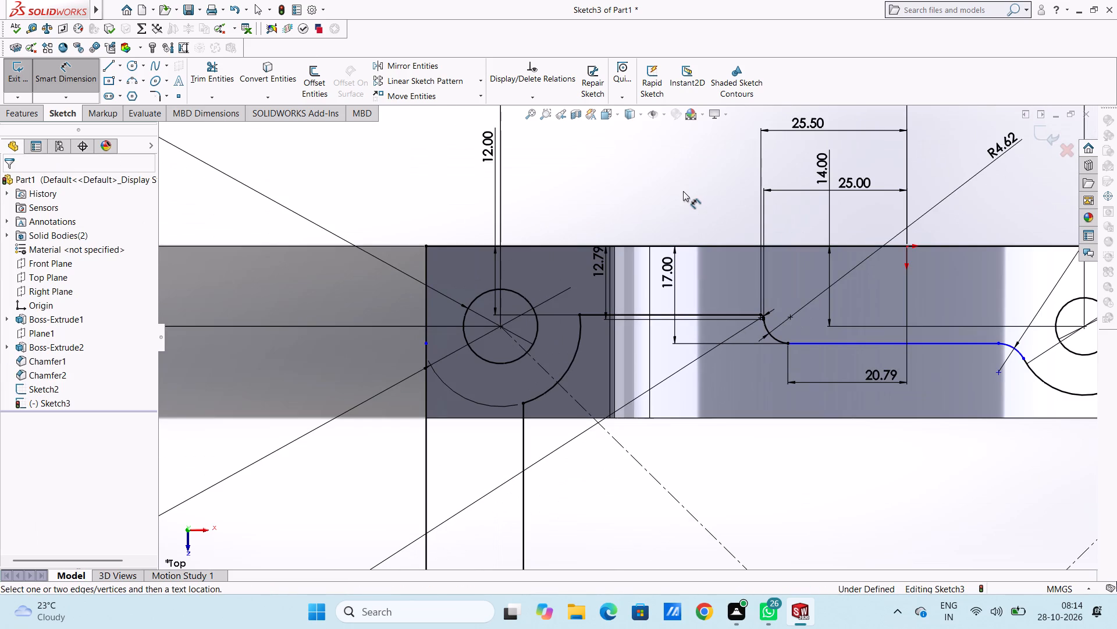
Dimension the vertical distance from the origin to the horizontal line after the step arc, placing the text above the part's top edge.
{"action": "scroll", "coordinate": [837, 289], "scroll_direction": "up", "scroll_amount": 1}
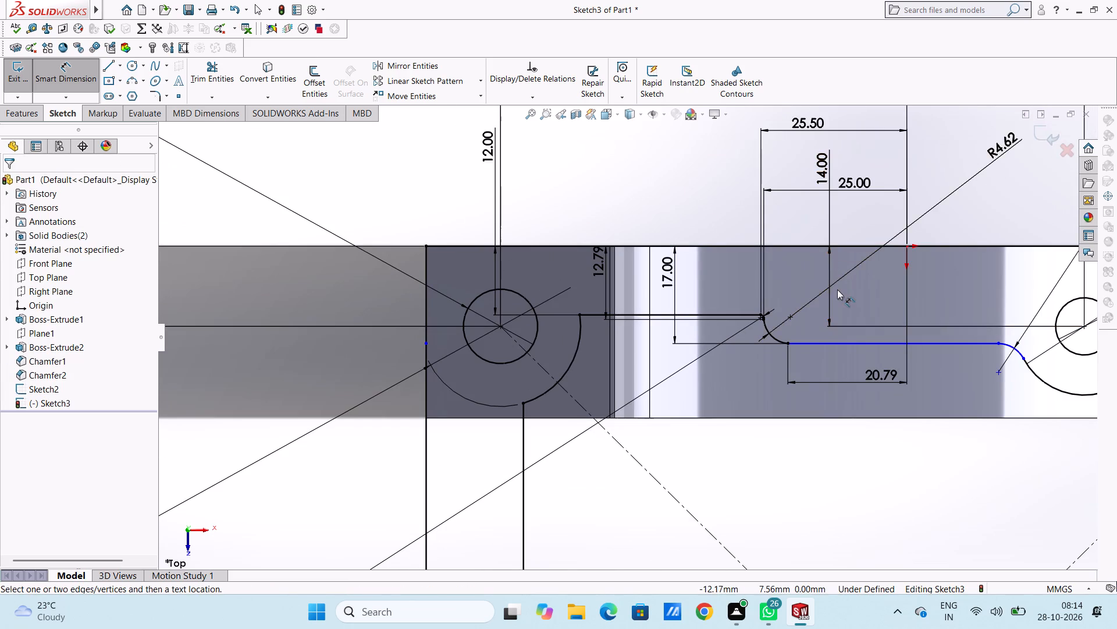
{"action": "scroll", "coordinate": [837, 289], "scroll_direction": "up", "scroll_amount": 2}
{"action": "scroll", "coordinate": [774, 398], "scroll_direction": "down", "scroll_amount": 1}
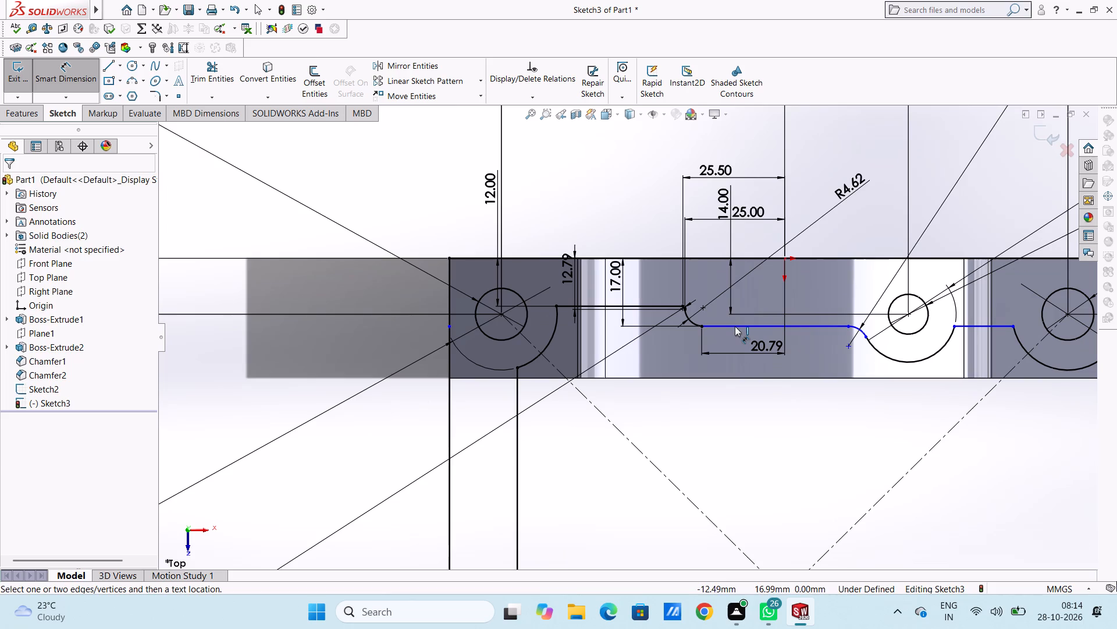
{"action": "left_click", "coordinate": [735, 326]}
{"action": "left_click", "coordinate": [786, 259]}
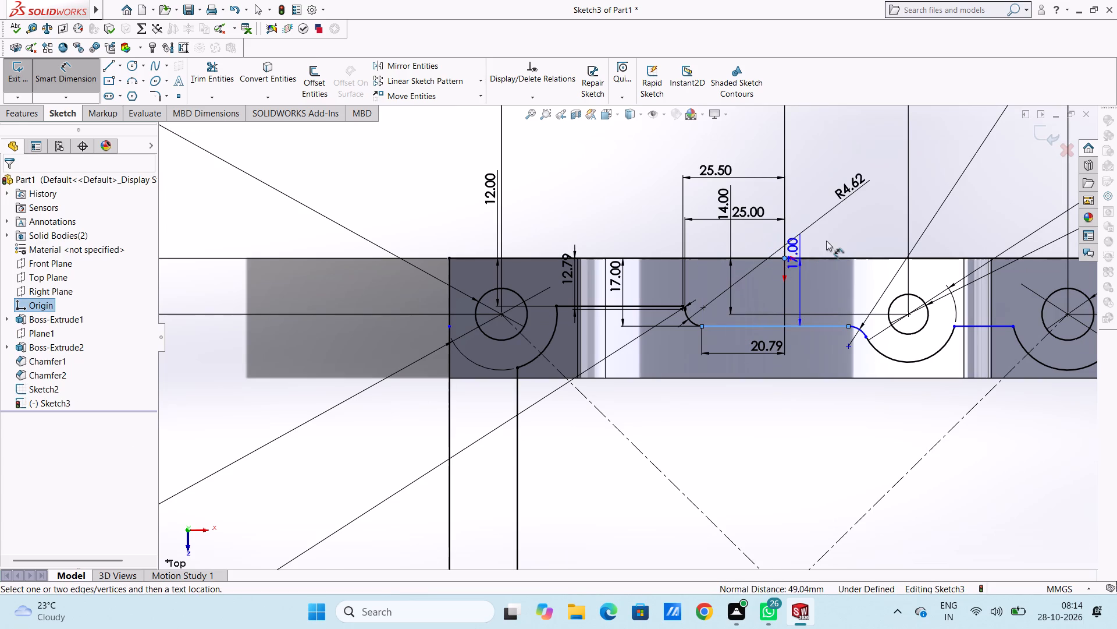
{"action": "left_click", "coordinate": [840, 228]}
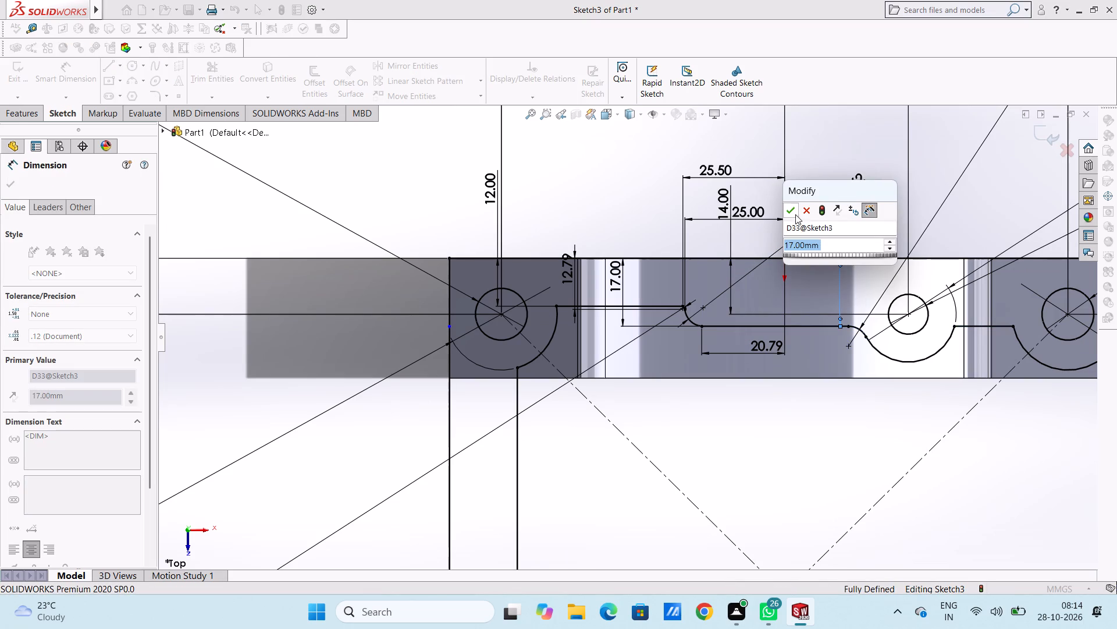
{"action": "left_click", "coordinate": [789, 211]}
{"action": "left_click", "coordinate": [816, 169]}
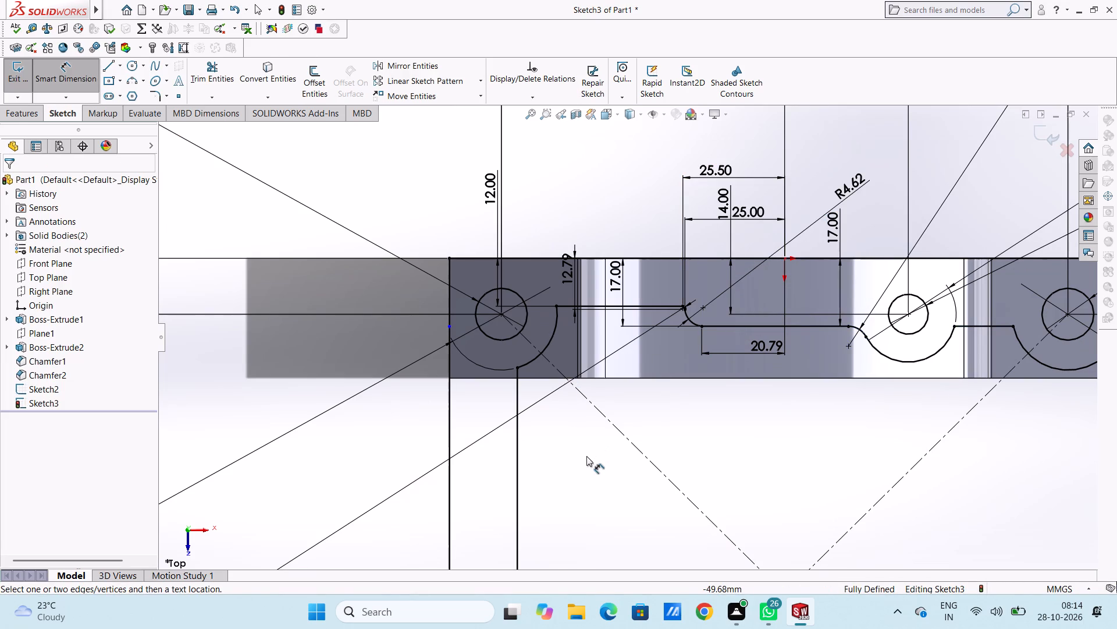
Fillet both ends of the corner boss's offset arc, where it meets the horizontal and vertical lines, with a 5 mm radius.
{"action": "left_click", "coordinate": [157, 97]}
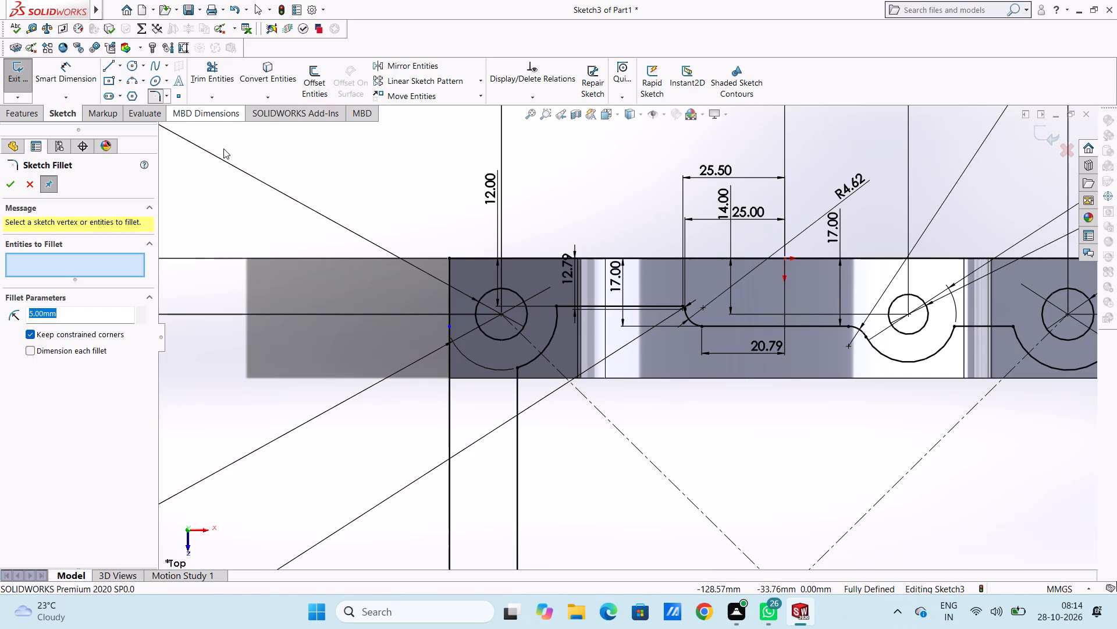
{"action": "left_click", "coordinate": [555, 304]}
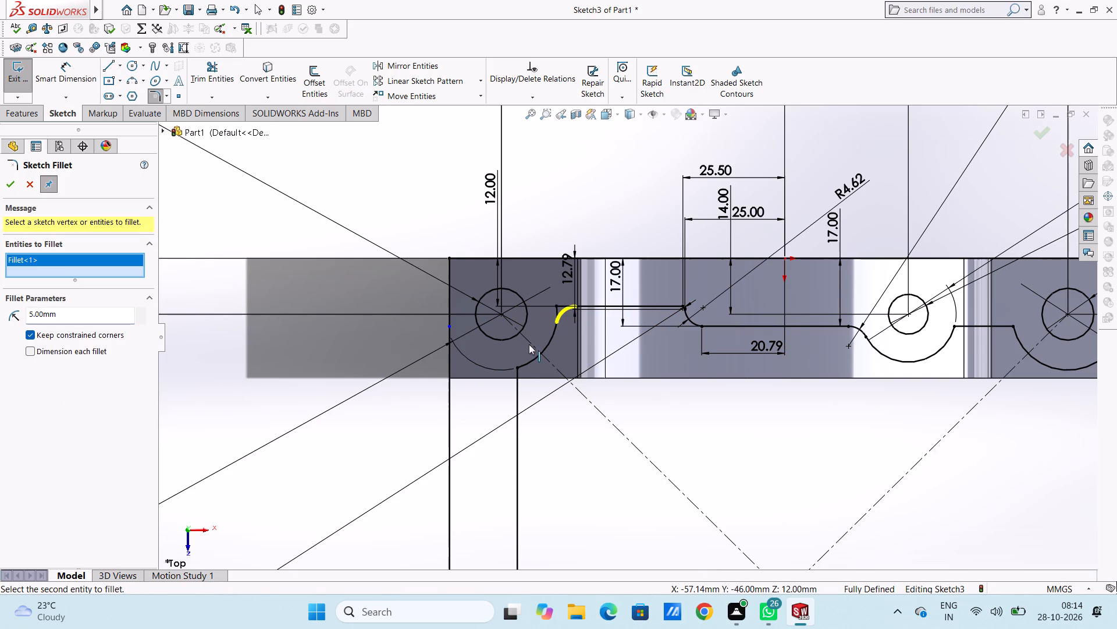
{"action": "left_click", "coordinate": [517, 366]}
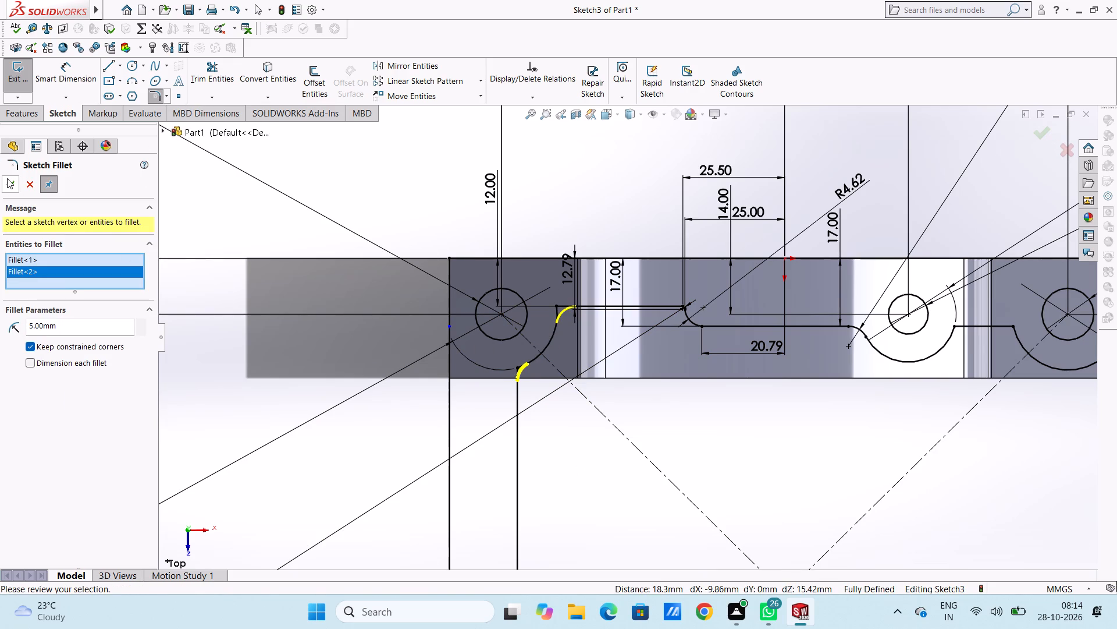
{"action": "left_click", "coordinate": [7, 178]}
{"action": "left_click", "coordinate": [6, 183]}
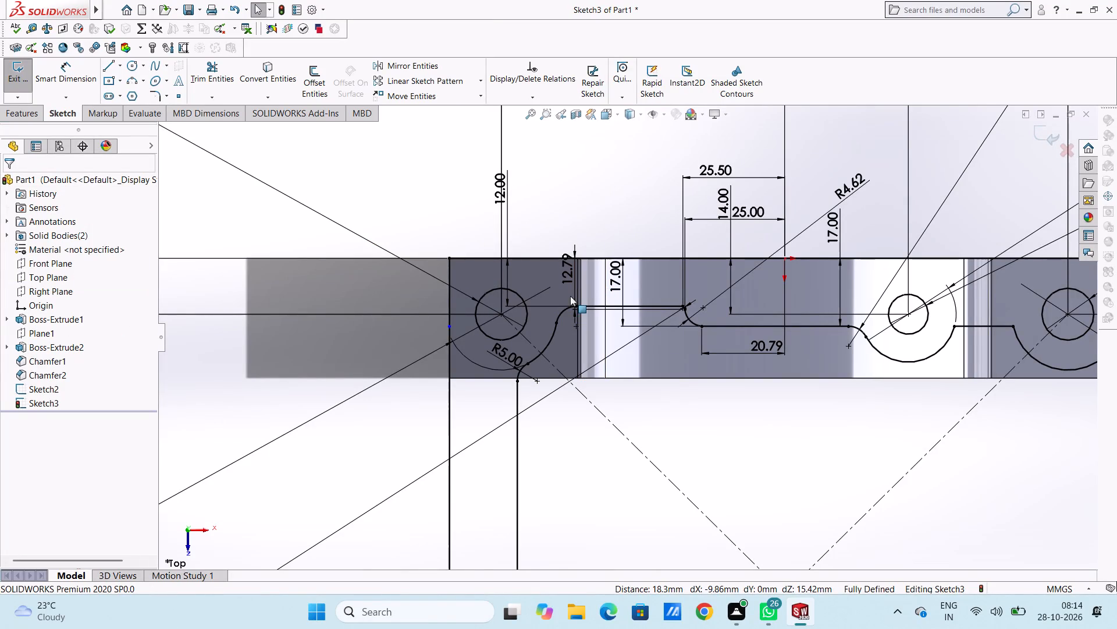
Move the new R5.00 fillet dimension text out of the corner boss into clear space beside the sketch.
{"action": "left_click_drag", "start_coordinate": [503, 352], "coordinate": [201, 176]}
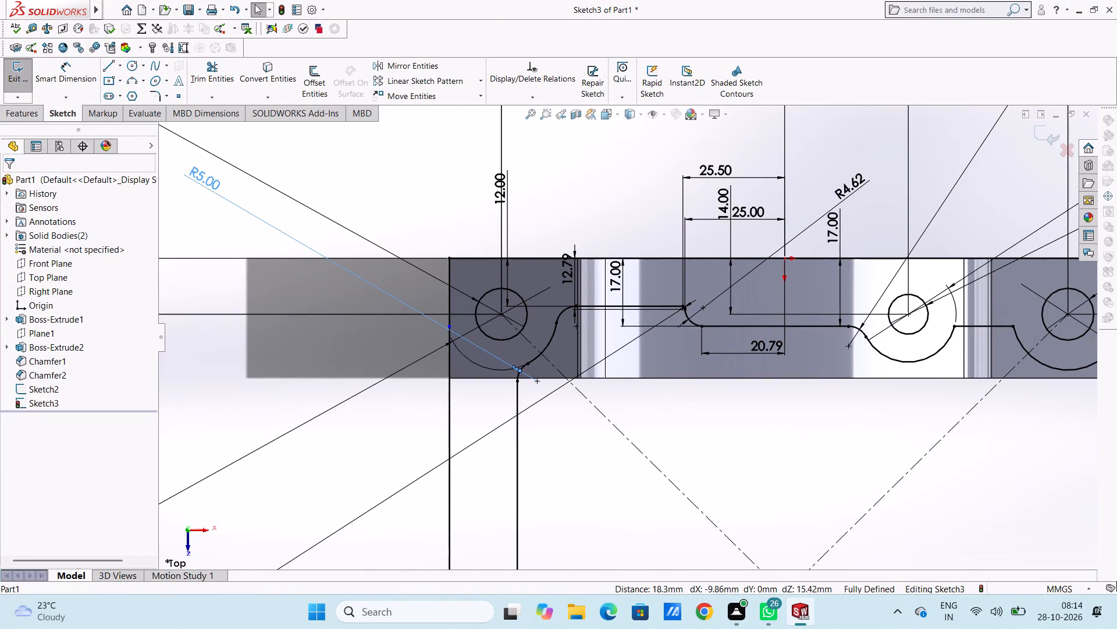
{"action": "left_click", "coordinate": [217, 242]}
Offset the base rectangle's vertical edge on the 24 mm bosses' side inward by 17 mm.
{"action": "scroll", "coordinate": [432, 331], "scroll_direction": "up", "scroll_amount": 4}
{"action": "scroll", "coordinate": [643, 425], "scroll_direction": "up", "scroll_amount": 3}
{"action": "scroll", "coordinate": [664, 439], "scroll_direction": "down", "scroll_amount": 2}
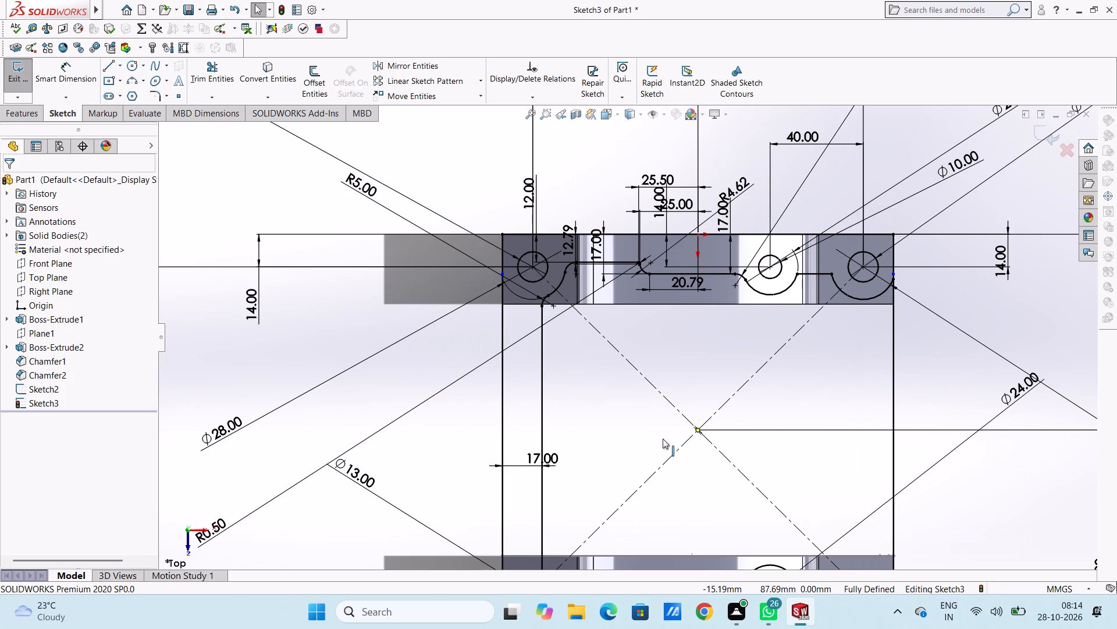
{"action": "scroll", "coordinate": [750, 423], "scroll_direction": "up", "scroll_amount": 4}
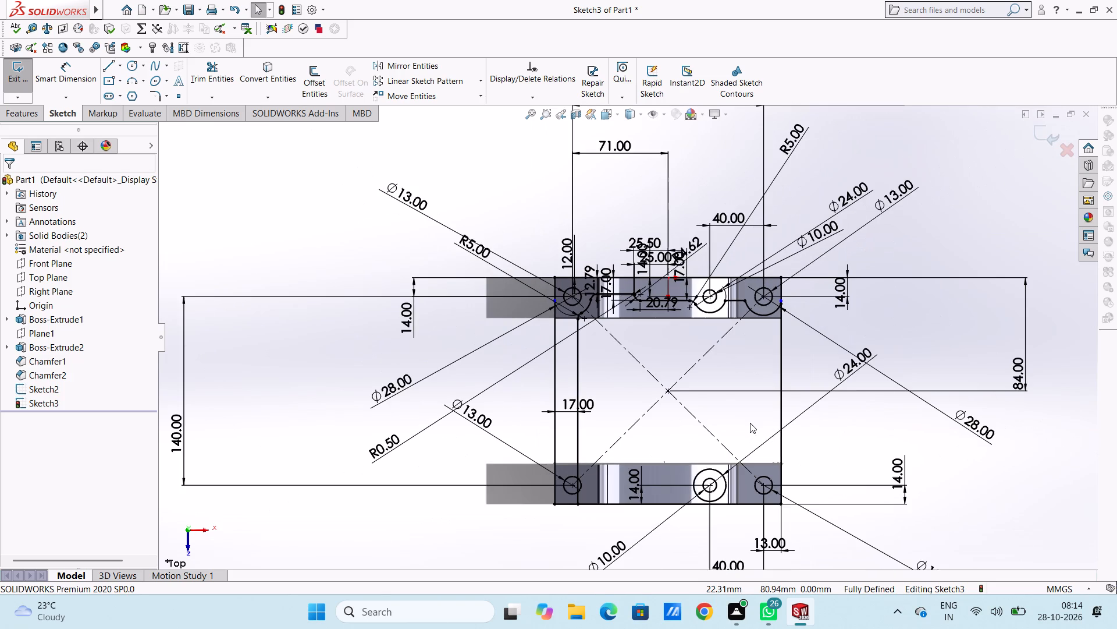
{"action": "scroll", "coordinate": [635, 441], "scroll_direction": "down", "scroll_amount": 1}
{"action": "scroll", "coordinate": [635, 441], "scroll_direction": "up", "scroll_amount": 3}
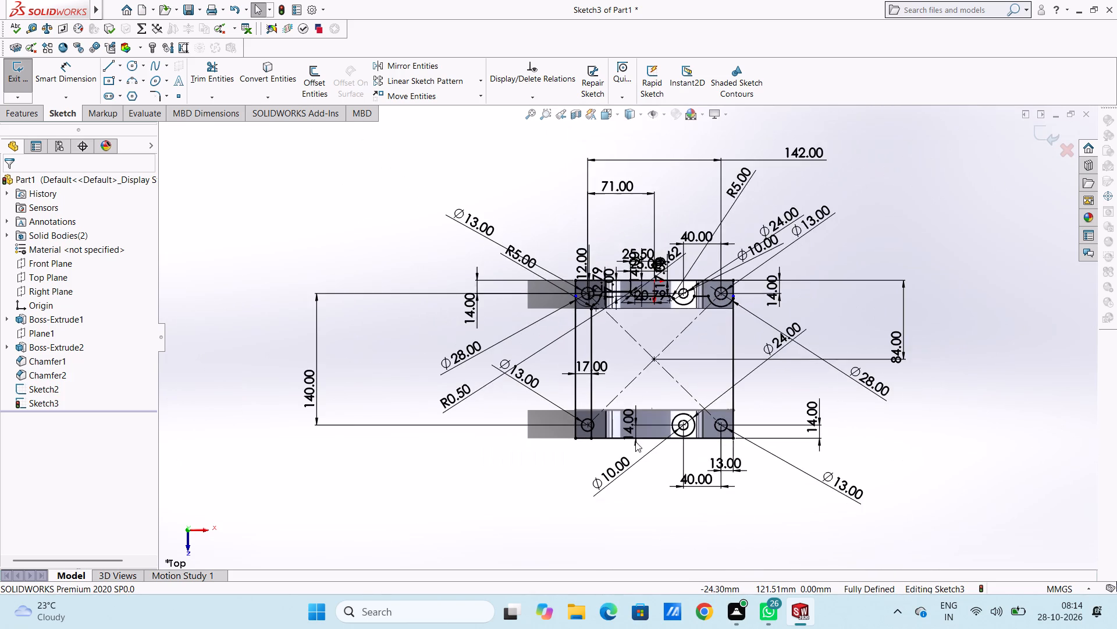
{"action": "scroll", "coordinate": [626, 491], "scroll_direction": "down", "scroll_amount": 3}
{"action": "scroll", "coordinate": [674, 277], "scroll_direction": "down", "scroll_amount": 2}
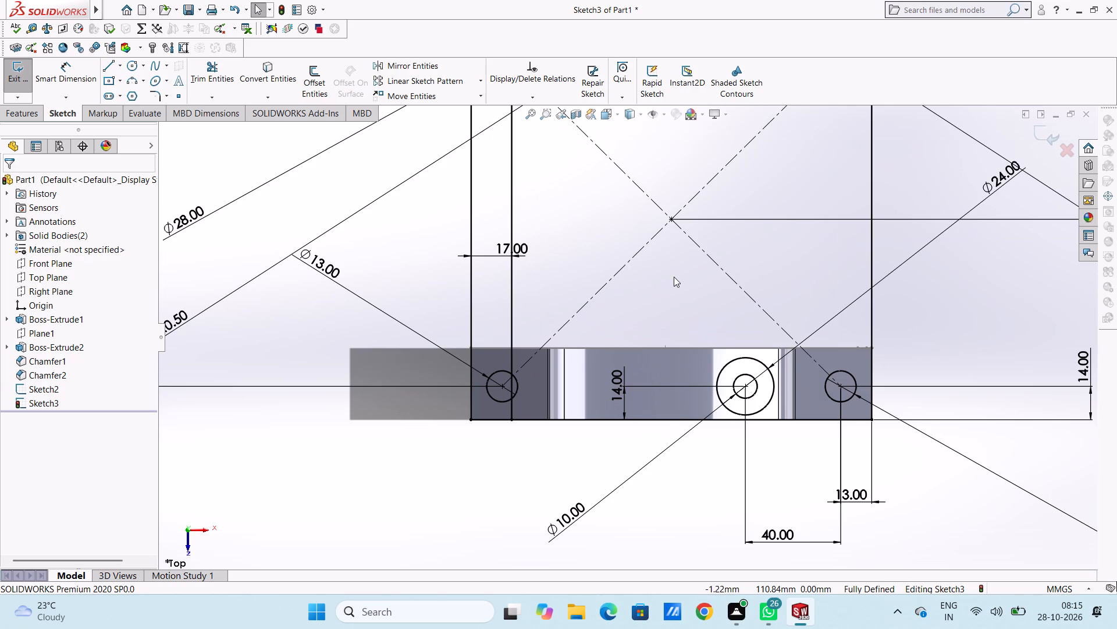
{"action": "scroll", "coordinate": [624, 222], "scroll_direction": "up", "scroll_amount": 4}
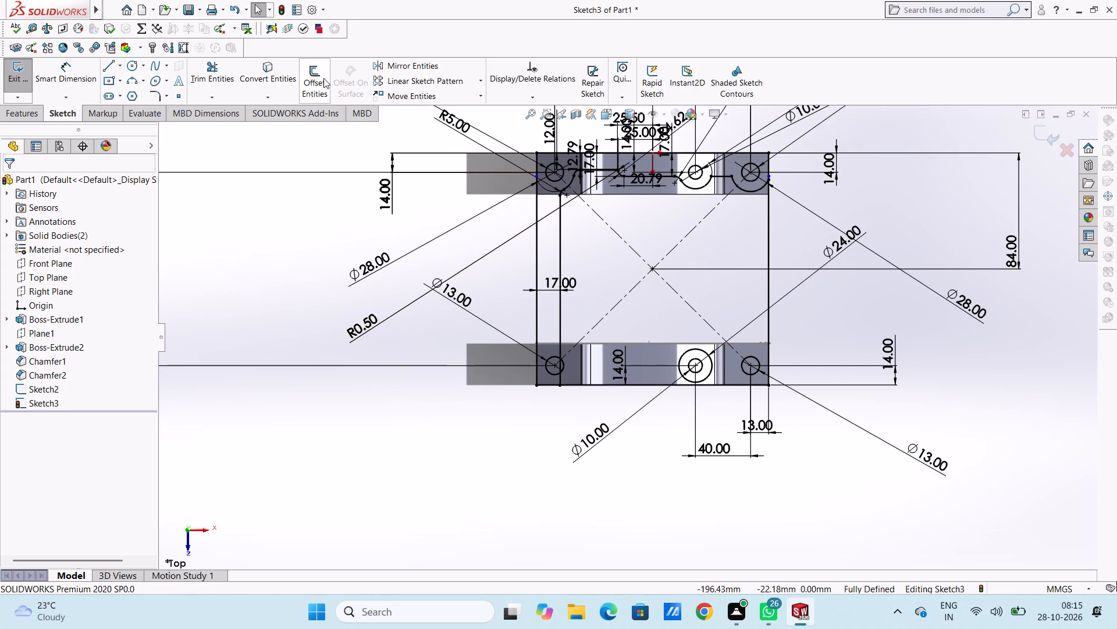
{"action": "left_click", "coordinate": [323, 78]}
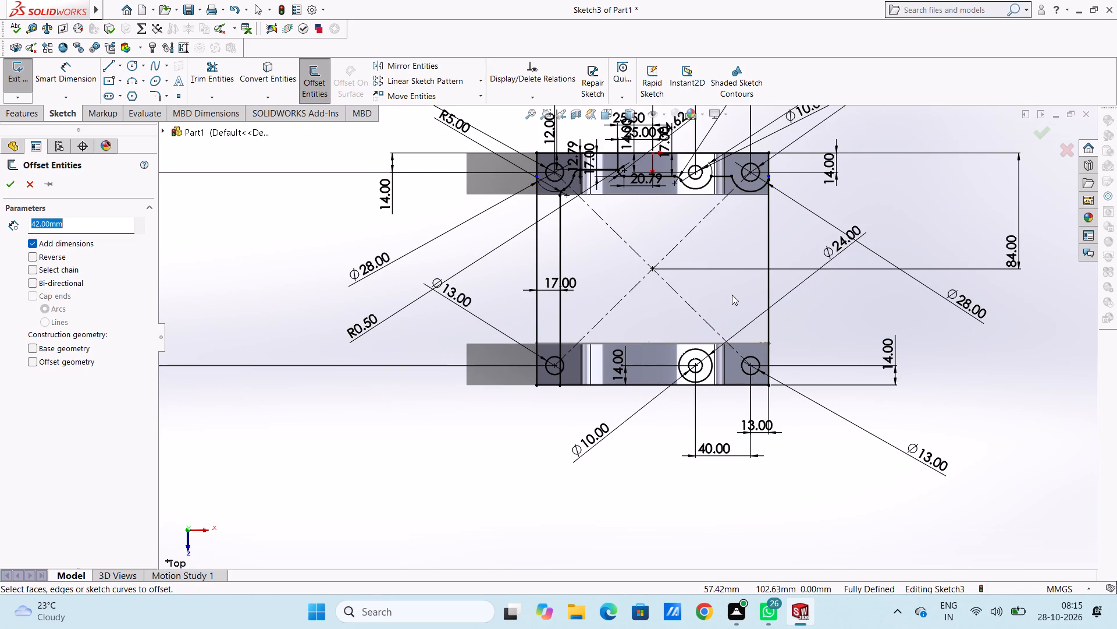
{"action": "type", "text": "17"}
{"action": "key", "text": "Return"}
{"action": "left_click", "coordinate": [766, 261]}
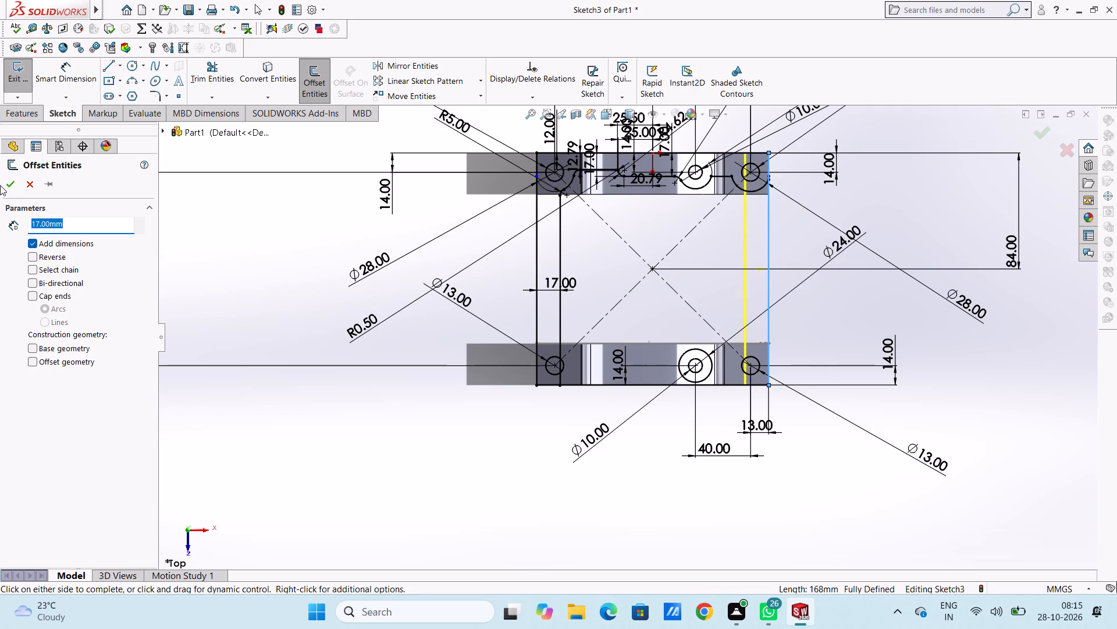
{"action": "left_click", "coordinate": [7, 186]}
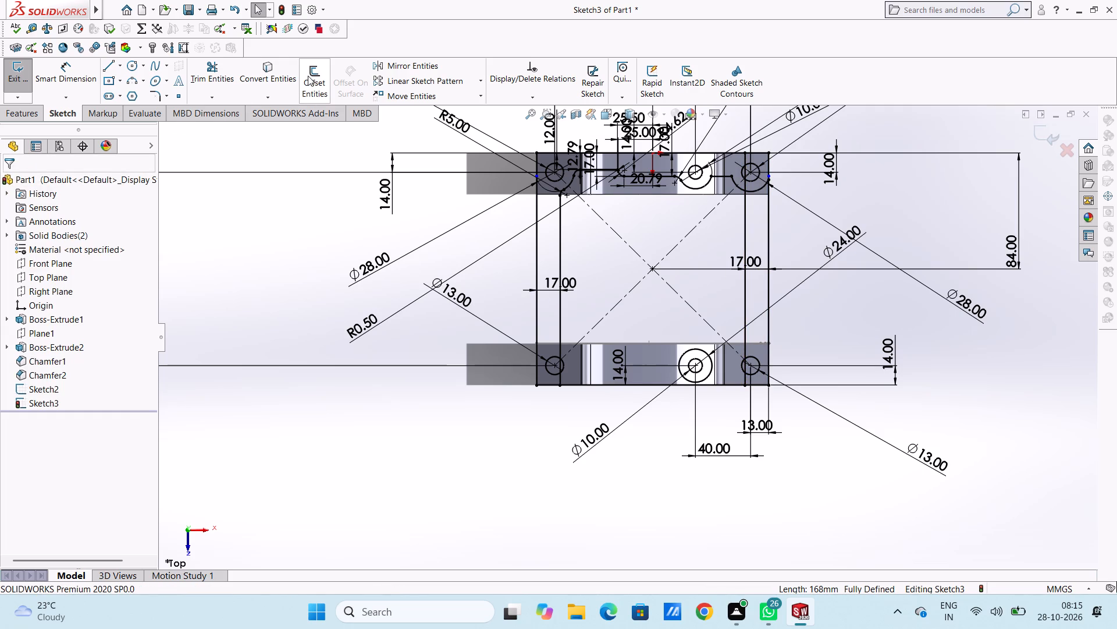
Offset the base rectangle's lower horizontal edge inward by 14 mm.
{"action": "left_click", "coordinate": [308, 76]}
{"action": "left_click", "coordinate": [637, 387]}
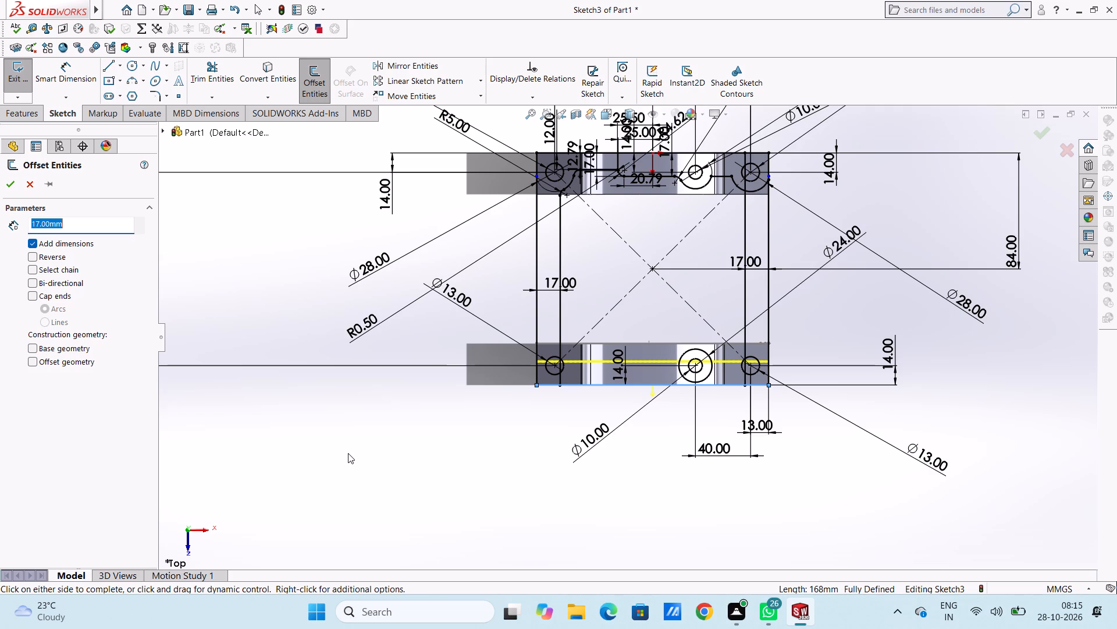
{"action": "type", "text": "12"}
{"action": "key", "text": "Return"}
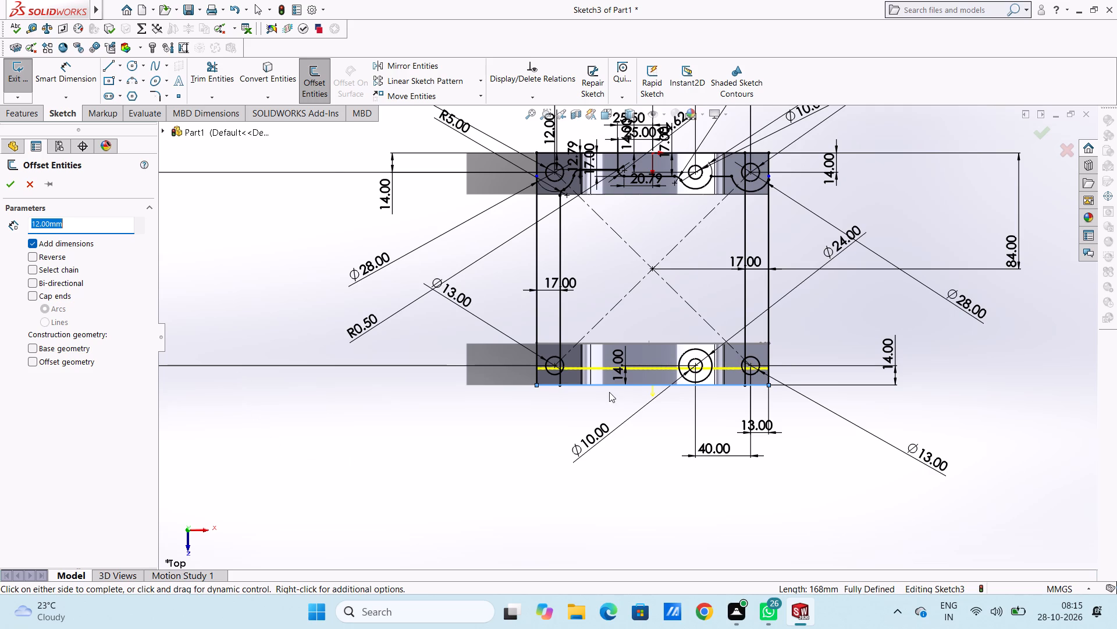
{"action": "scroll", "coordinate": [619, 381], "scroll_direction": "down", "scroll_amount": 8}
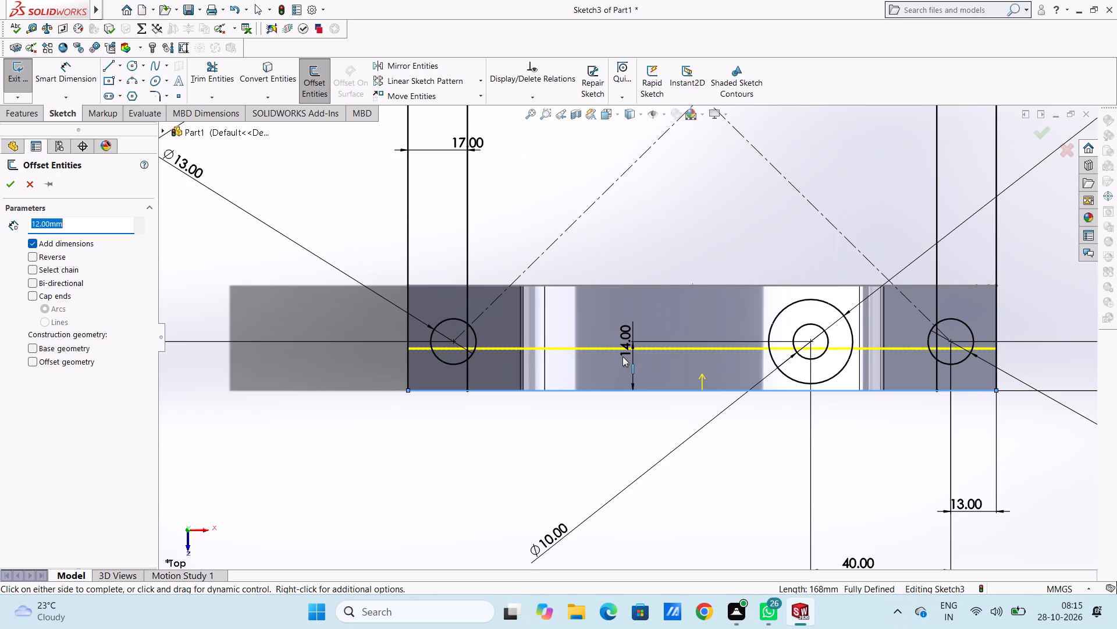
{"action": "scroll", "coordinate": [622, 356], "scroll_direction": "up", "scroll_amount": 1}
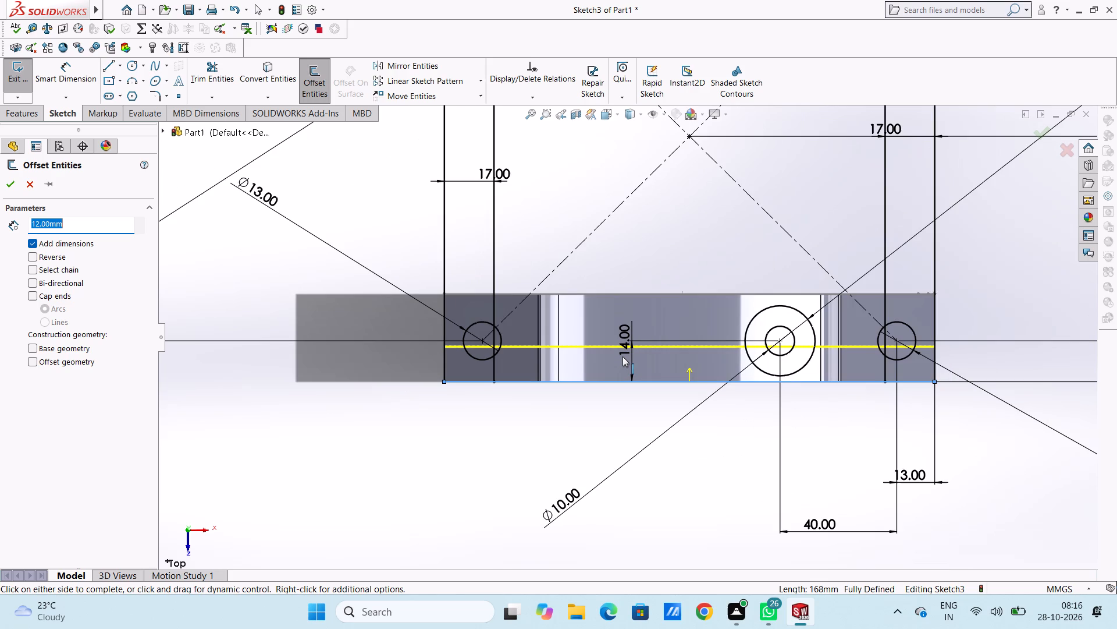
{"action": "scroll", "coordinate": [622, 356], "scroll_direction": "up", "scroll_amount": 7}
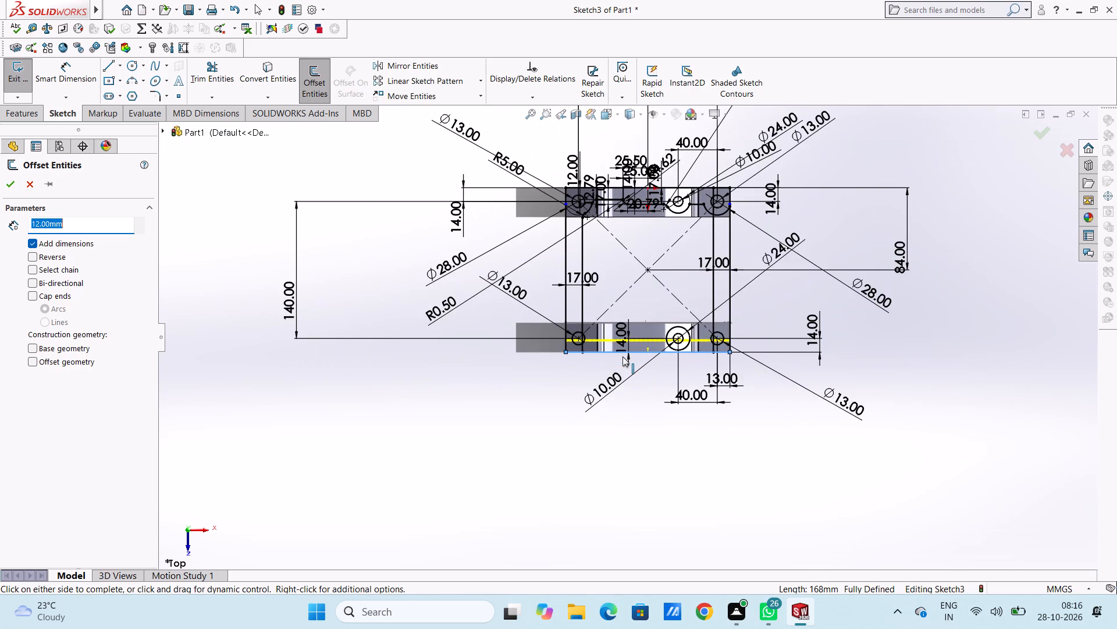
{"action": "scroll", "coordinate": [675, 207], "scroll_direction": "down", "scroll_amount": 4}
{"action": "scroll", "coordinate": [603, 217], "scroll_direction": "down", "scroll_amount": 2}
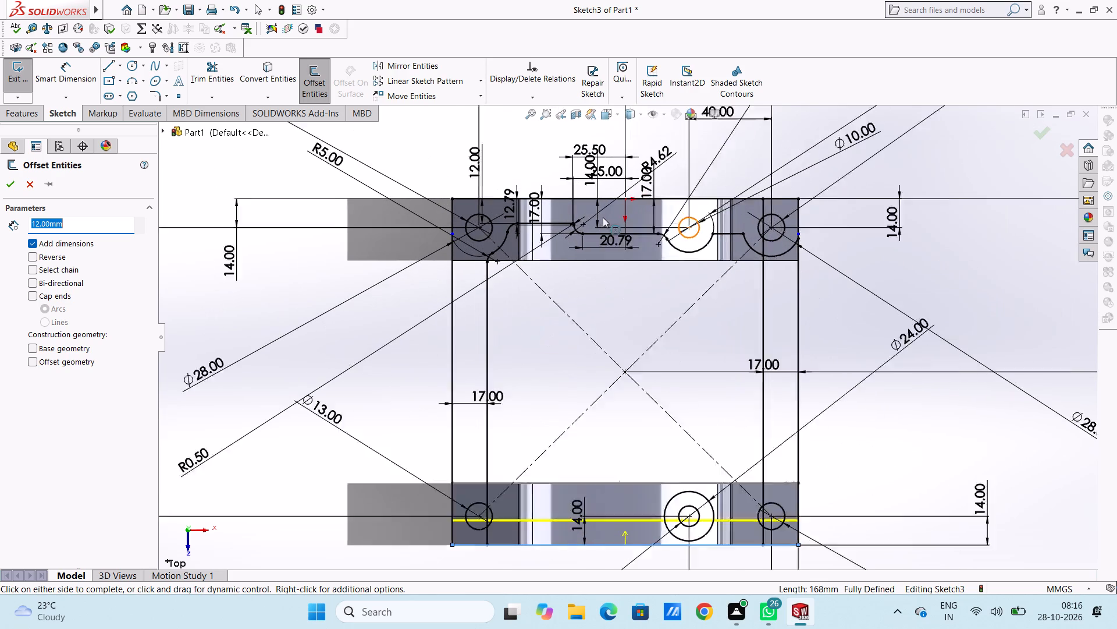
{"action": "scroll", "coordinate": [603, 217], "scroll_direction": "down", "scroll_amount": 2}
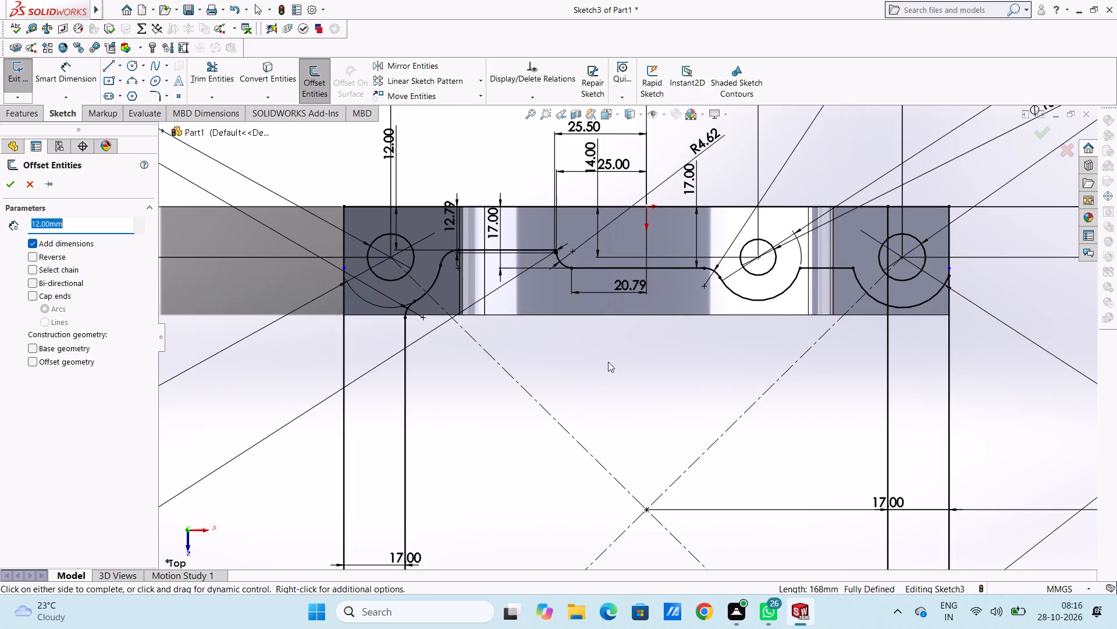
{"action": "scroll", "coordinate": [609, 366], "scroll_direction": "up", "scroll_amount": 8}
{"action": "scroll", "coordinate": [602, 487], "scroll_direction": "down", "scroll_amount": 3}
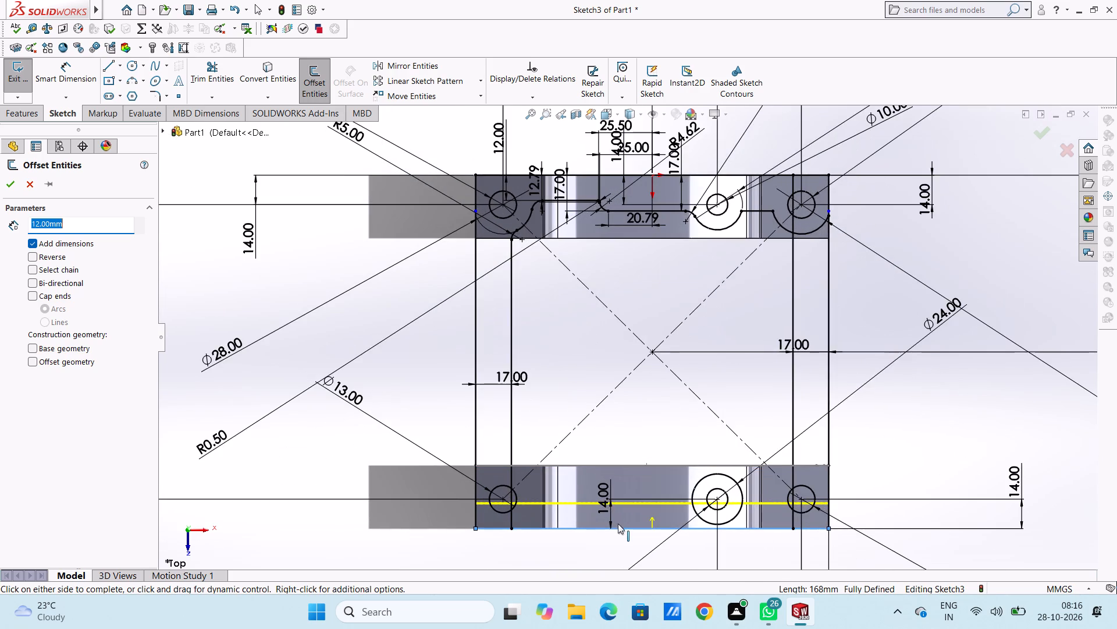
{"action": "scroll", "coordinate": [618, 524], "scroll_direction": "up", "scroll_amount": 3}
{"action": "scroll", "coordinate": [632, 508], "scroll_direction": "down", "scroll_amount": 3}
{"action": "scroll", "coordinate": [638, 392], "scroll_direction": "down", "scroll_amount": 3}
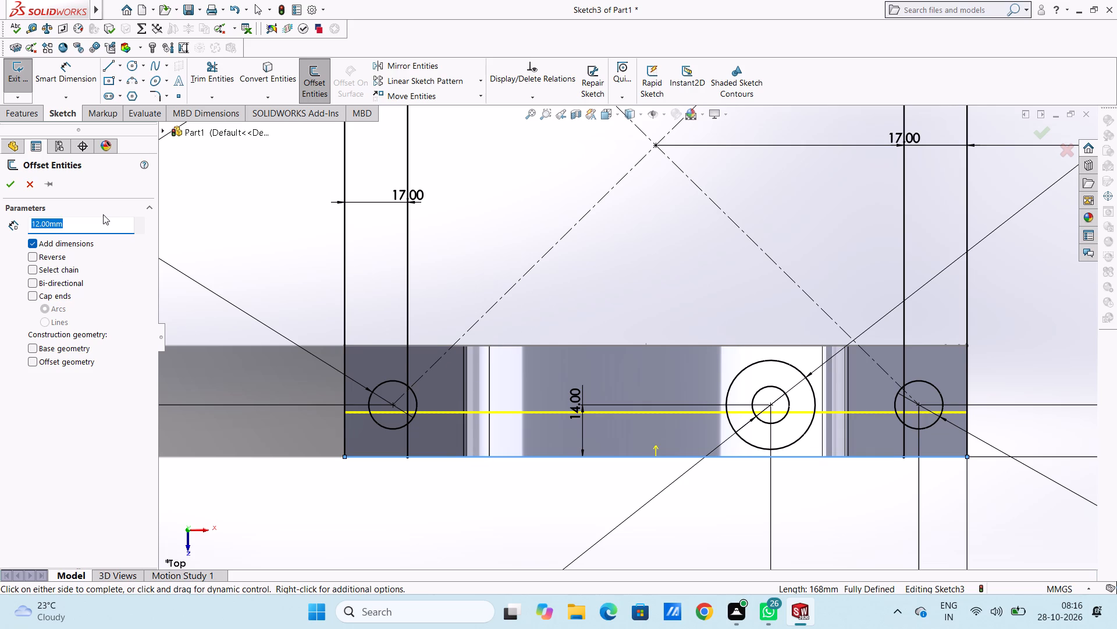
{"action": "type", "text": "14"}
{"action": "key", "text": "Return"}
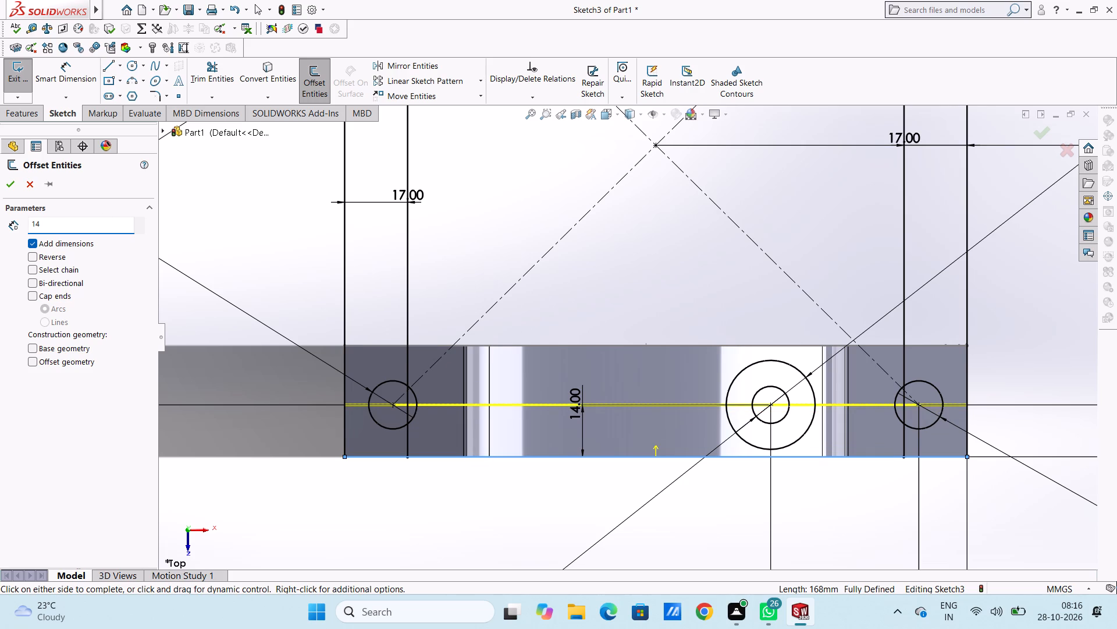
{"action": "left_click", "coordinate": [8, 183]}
Examine the sketch outline around both brackets, comparing the offset lines with the bosses and corner holes.
{"action": "scroll", "coordinate": [720, 254], "scroll_direction": "up", "scroll_amount": 4}
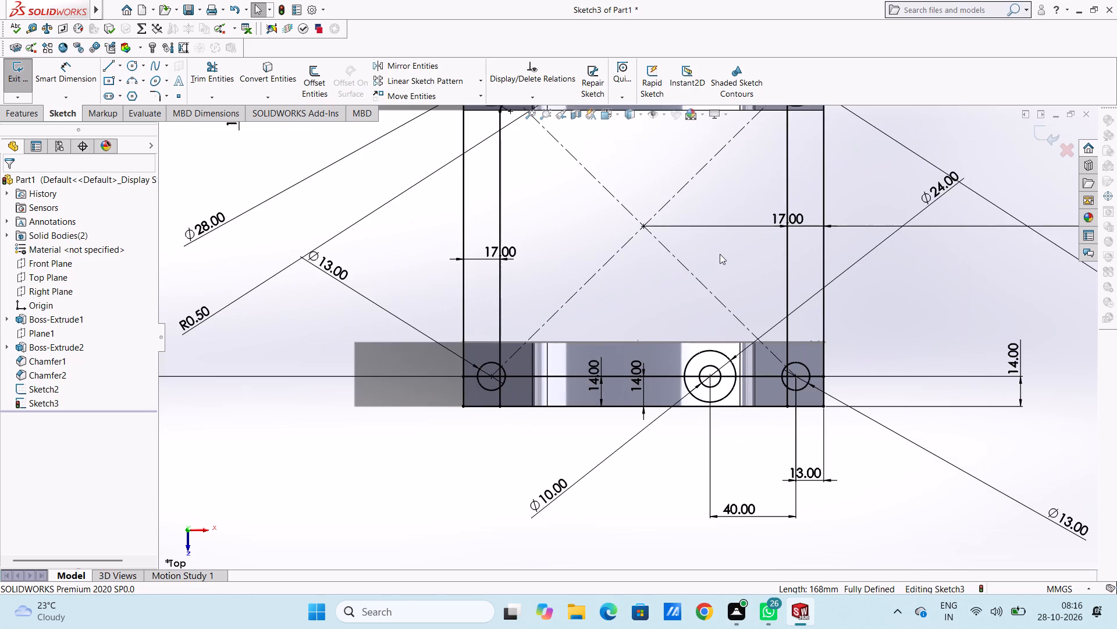
{"action": "scroll", "coordinate": [677, 270], "scroll_direction": "up", "scroll_amount": 3}
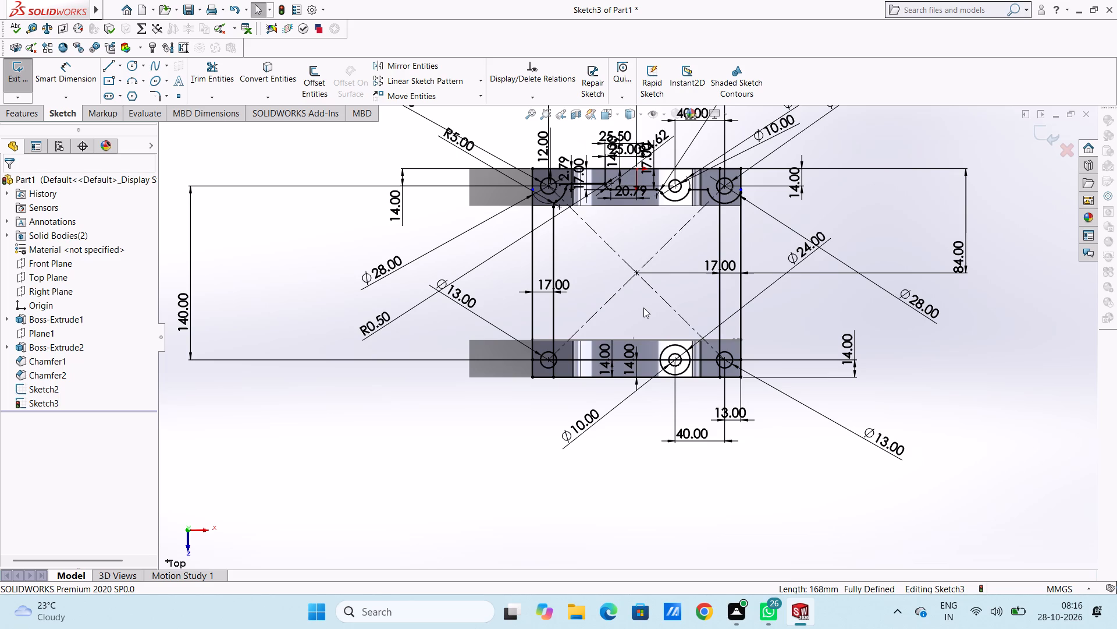
{"action": "scroll", "coordinate": [606, 358], "scroll_direction": "down", "scroll_amount": 7}
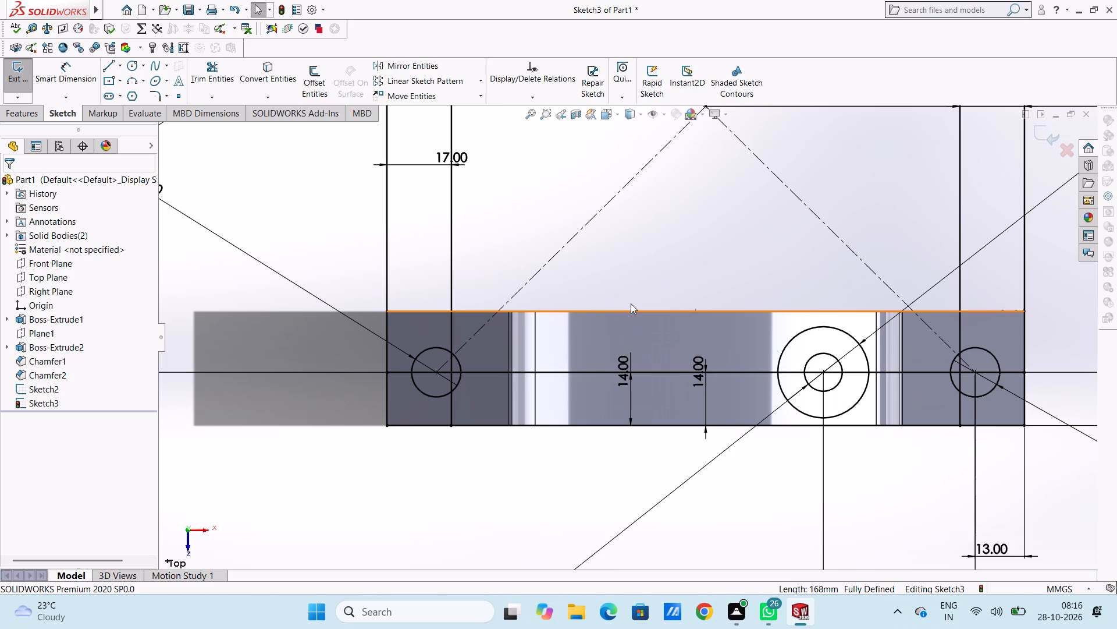
{"action": "scroll", "coordinate": [631, 303], "scroll_direction": "up", "scroll_amount": 5}
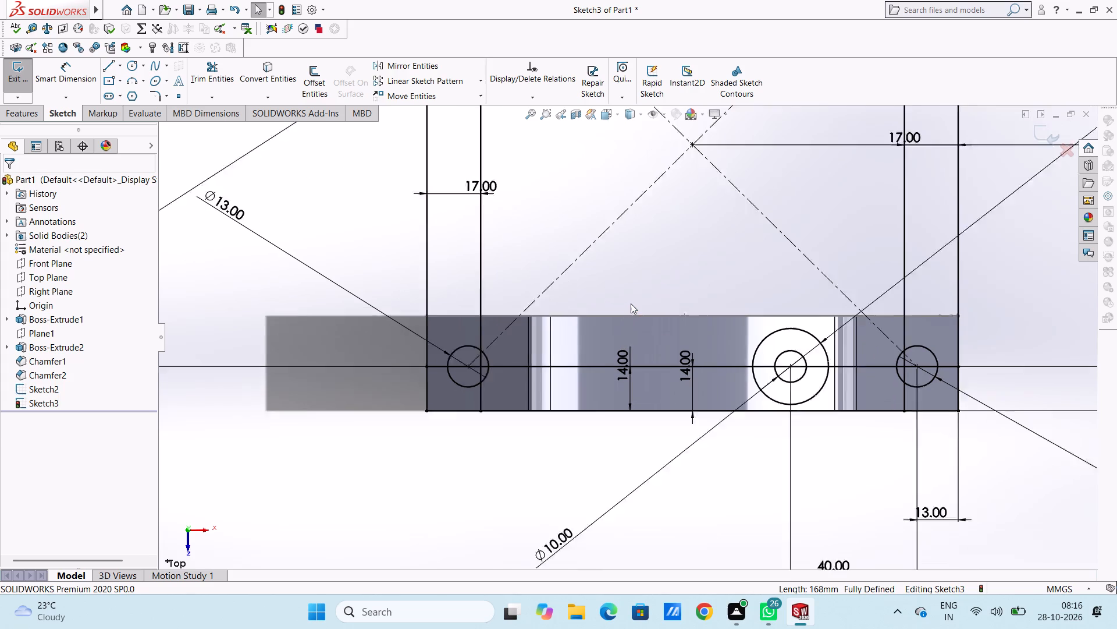
{"action": "scroll", "coordinate": [631, 303], "scroll_direction": "up", "scroll_amount": 5}
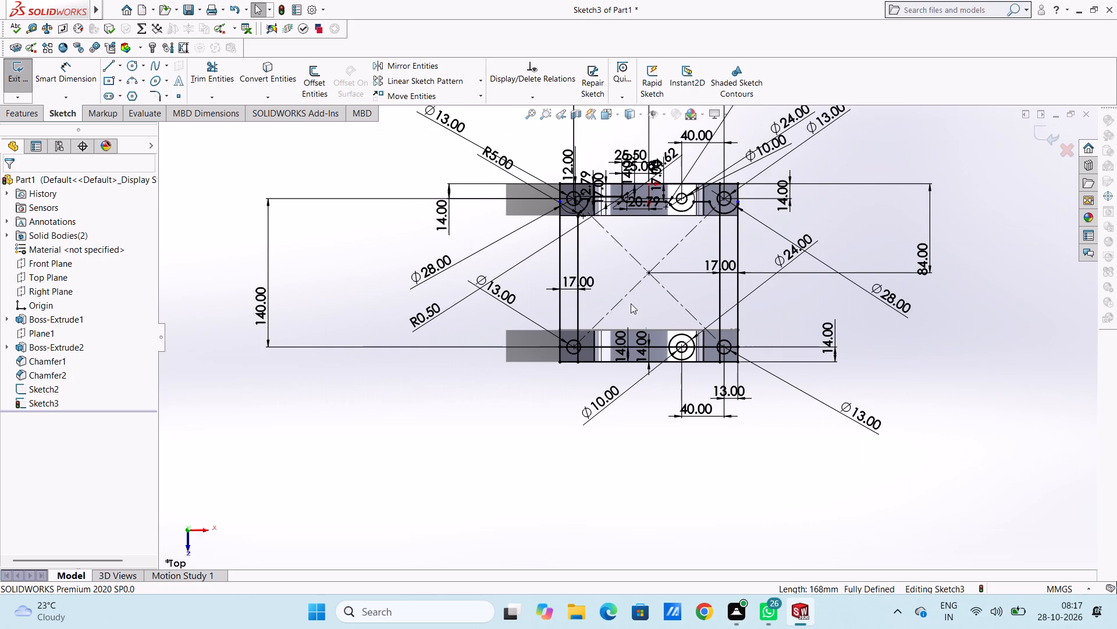
{"action": "scroll", "coordinate": [631, 303], "scroll_direction": "down", "scroll_amount": 2}
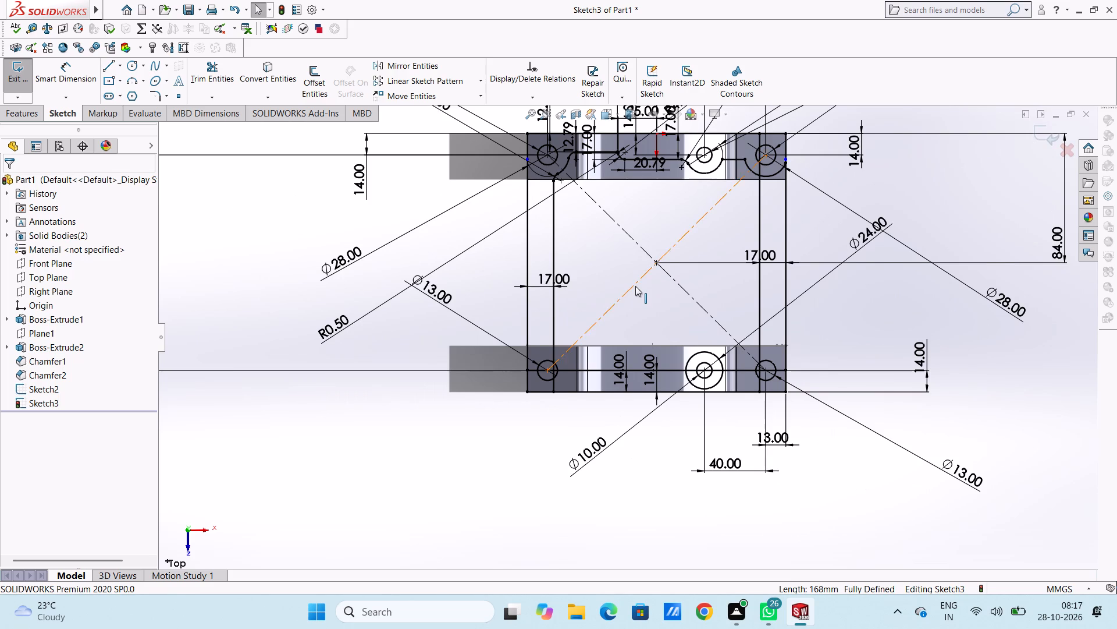
{"action": "scroll", "coordinate": [635, 286], "scroll_direction": "down", "scroll_amount": 1}
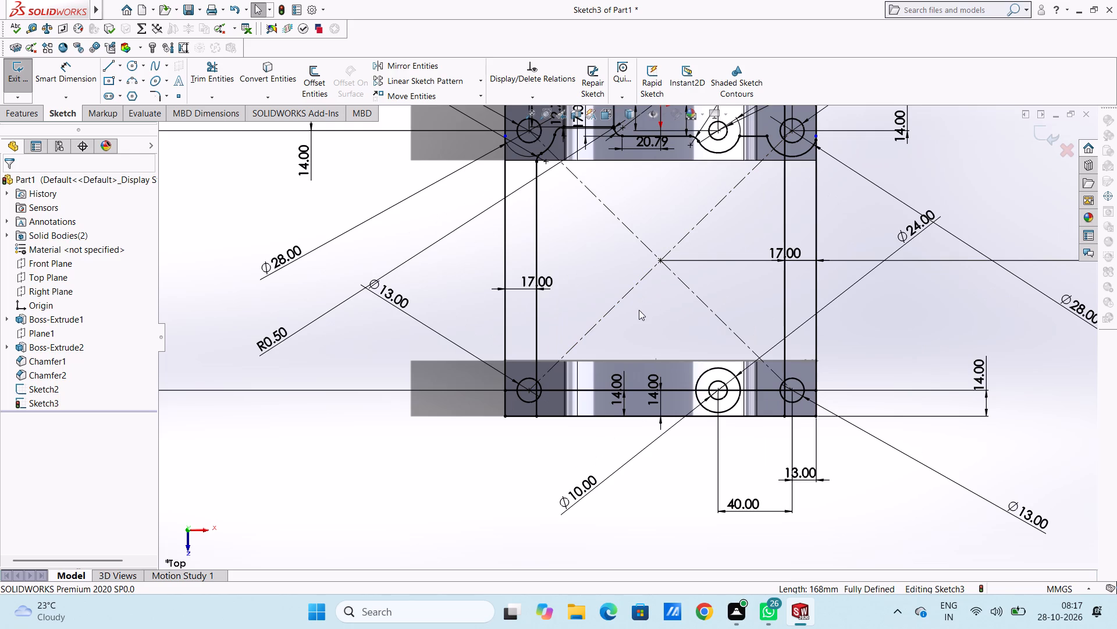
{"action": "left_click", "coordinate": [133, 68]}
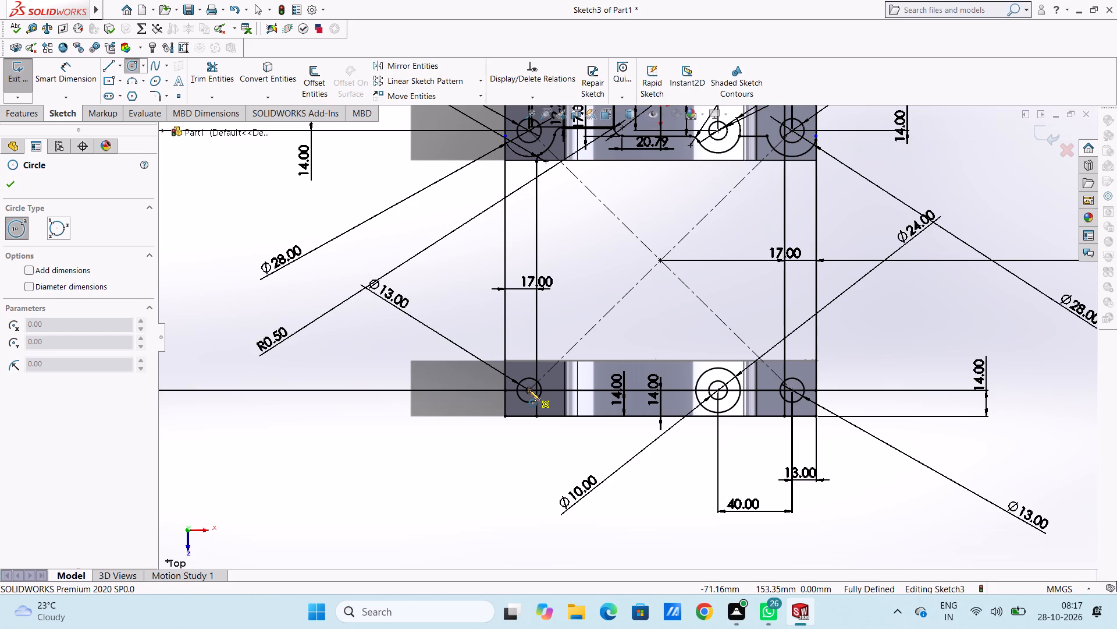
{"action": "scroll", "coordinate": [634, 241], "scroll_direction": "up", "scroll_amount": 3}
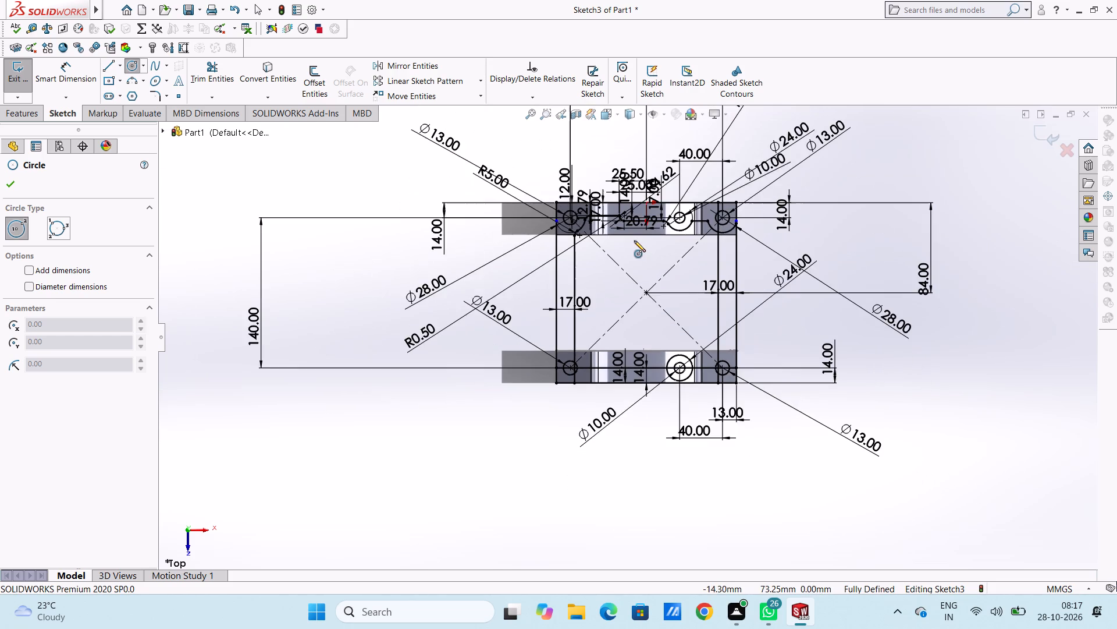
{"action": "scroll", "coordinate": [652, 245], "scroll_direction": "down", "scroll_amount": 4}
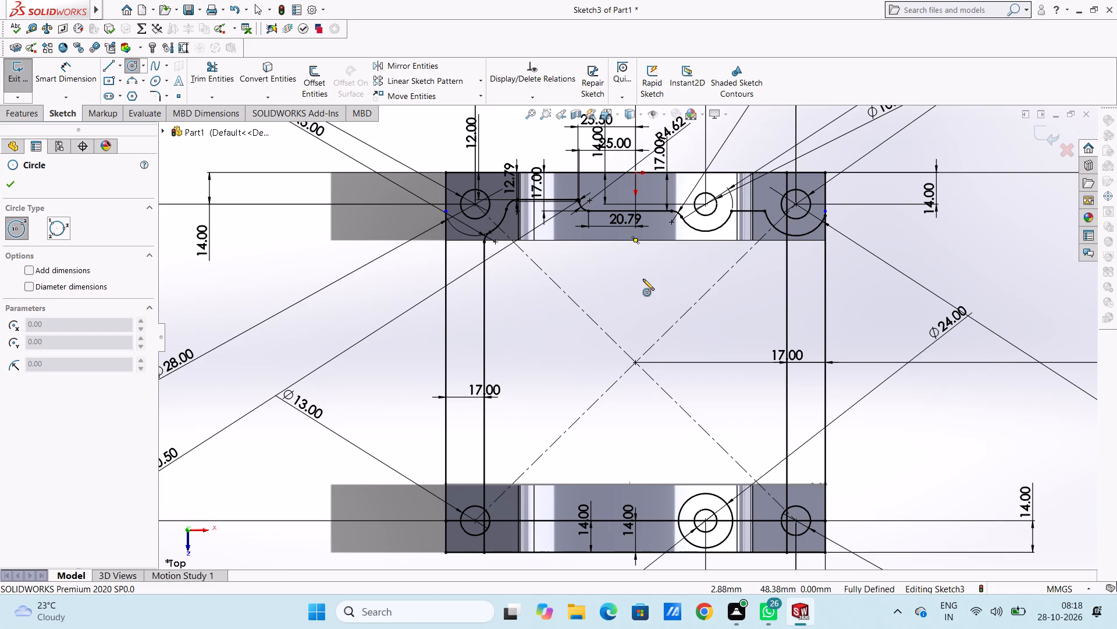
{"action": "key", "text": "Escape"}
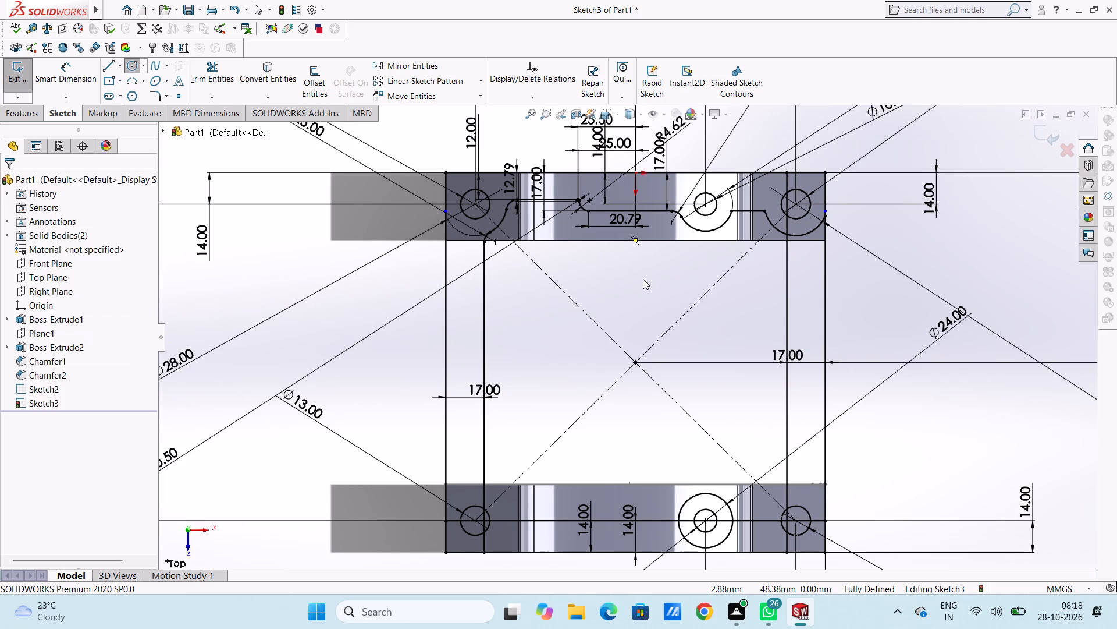
Undo the outline's offsets, fillets, dimensions and trims back to whole upper boss circles and full-length inner horizontal lines.
{"action": "key", "text": "ctrl+z"}
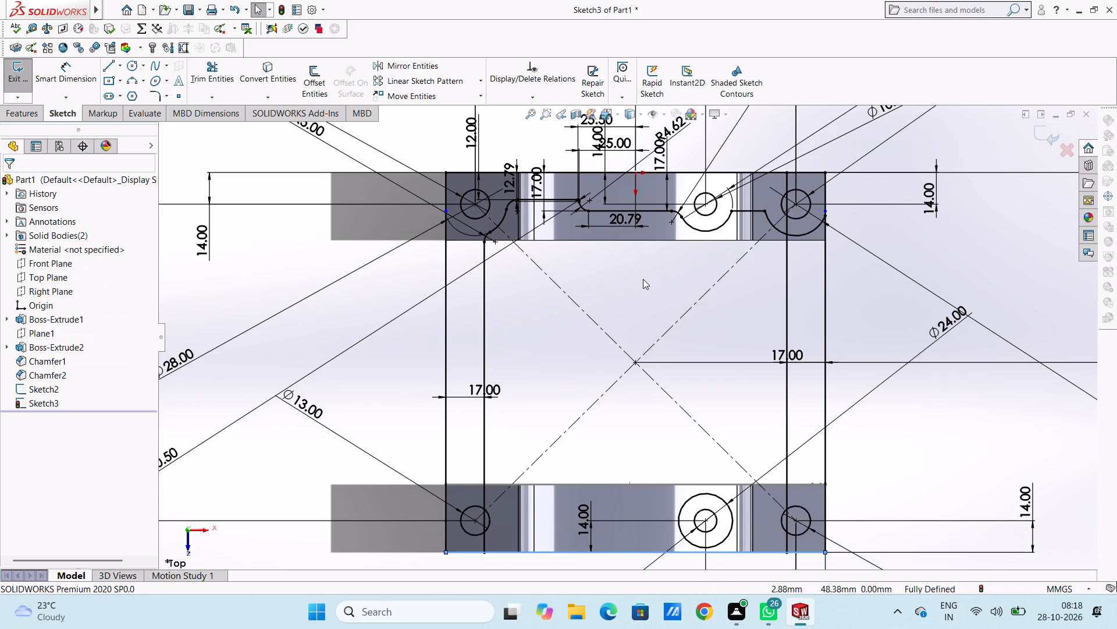
{"action": "key", "text": "ctrl+z"}
{"action": "key", "text": "ctrl+z"}
{"action": "key", "text": "ctrl+z"}
{"action": "key", "text": "ctrl+z"}
{"action": "key", "text": "ctrl+z"}
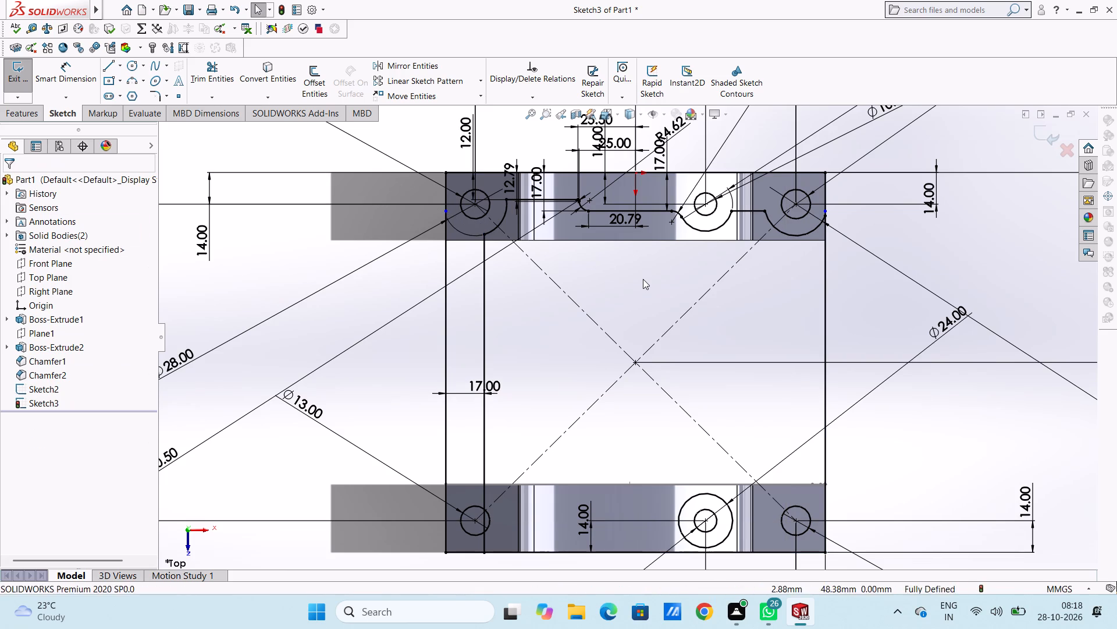
{"action": "key", "text": "ctrl+z"}
{"action": "key", "text": "ctrl+z"}
{"action": "key", "text": "ctrl+z"}
{"action": "key", "text": "ctrl+z"}
{"action": "key", "text": "ctrl+z"}
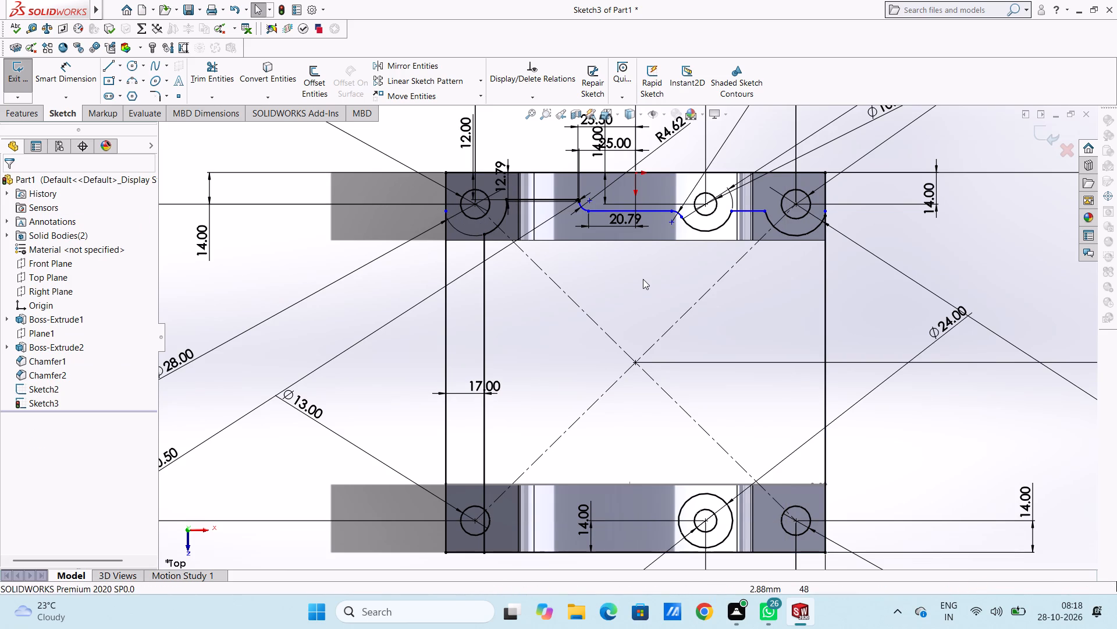
{"action": "key", "text": "ctrl+z"}
{"action": "key", "text": "ctrl+z"}
{"action": "key", "text": "ctrl+z"}
{"action": "key", "text": "ctrl+z"}
{"action": "key", "text": "ctrl+z"}
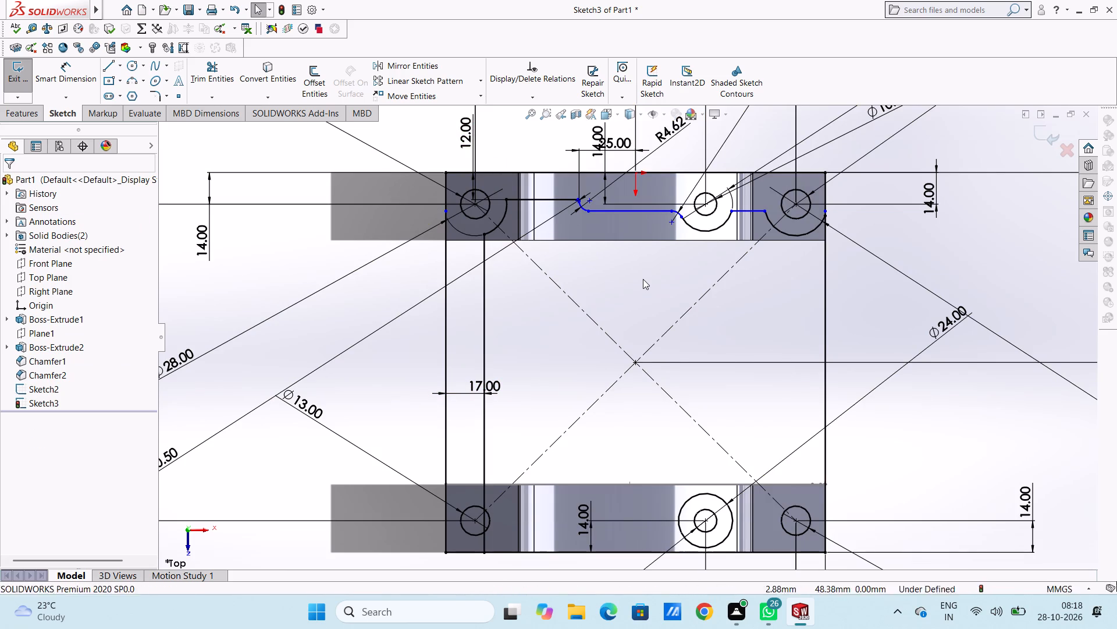
{"action": "key", "text": "ctrl+z"}
{"action": "key", "text": "ctrl+z"}
{"action": "key", "text": "ctrl+z"}
{"action": "key", "text": "ctrl+z"}
{"action": "key", "text": "ctrl+z"}
{"action": "key", "text": "ctrl+z"}
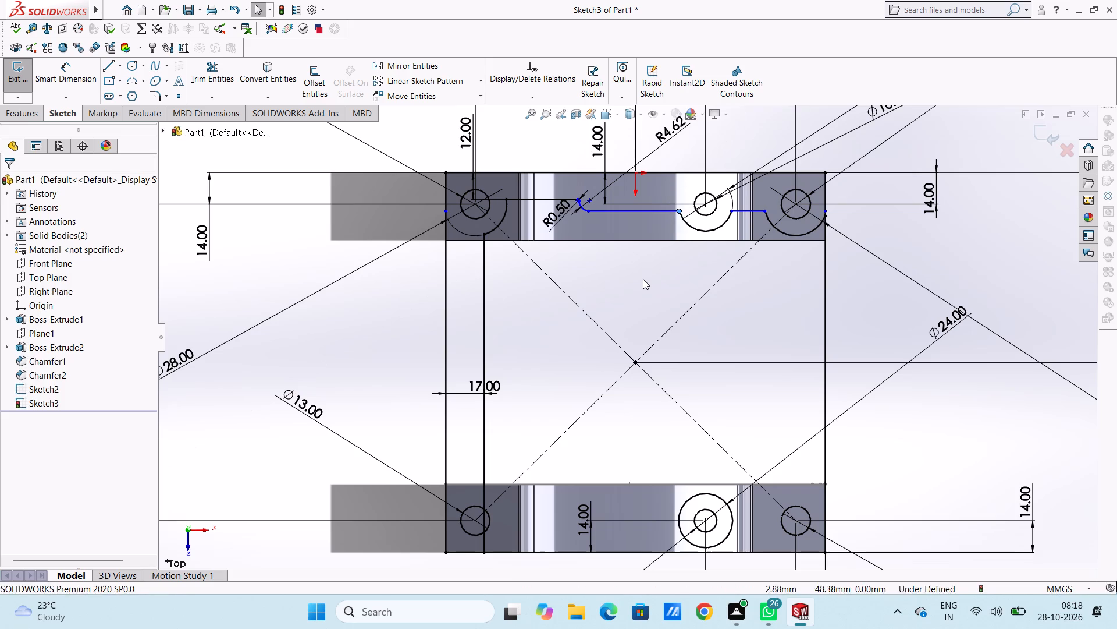
{"action": "key", "text": "ctrl+z"}
{"action": "key", "text": "ctrl+z"}
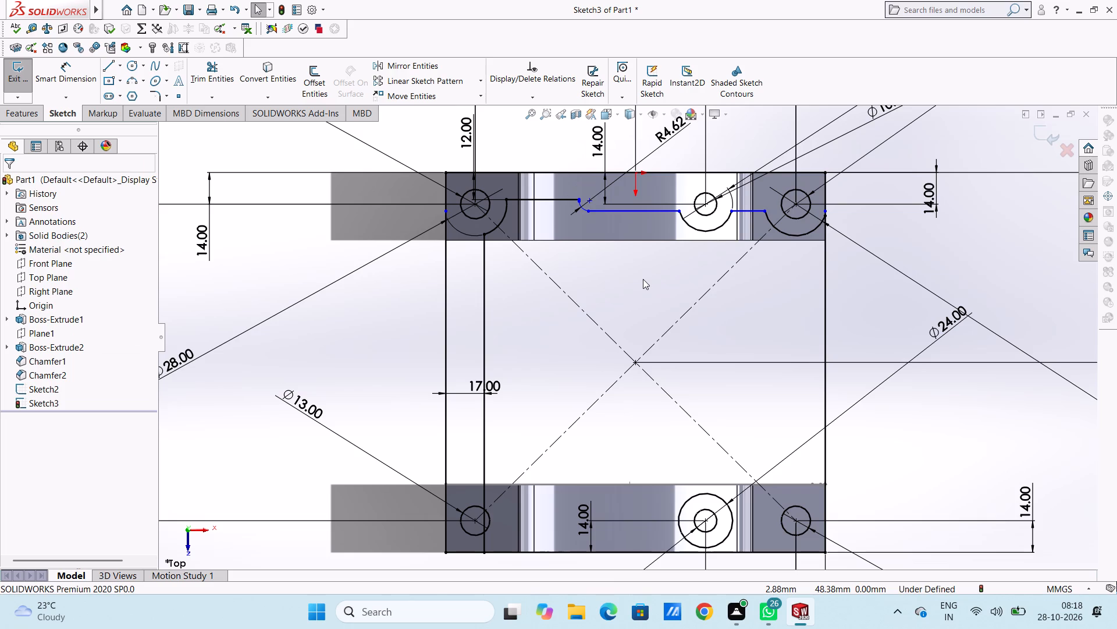
{"action": "key", "text": "ctrl+z"}
{"action": "key", "text": "ctrl+z"}
{"action": "key", "text": "ctrl+z"}
{"action": "key", "text": "ctrl+z"}
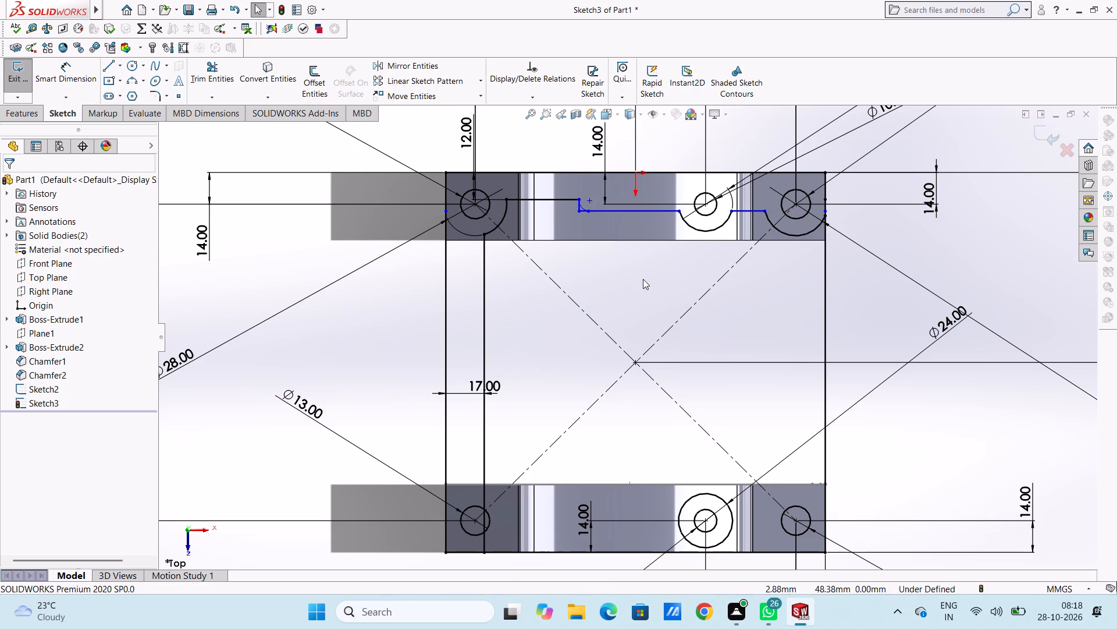
{"action": "key", "text": "ctrl+z"}
{"action": "key", "text": "ctrl+z"}
{"action": "key", "text": "ctrl+z"}
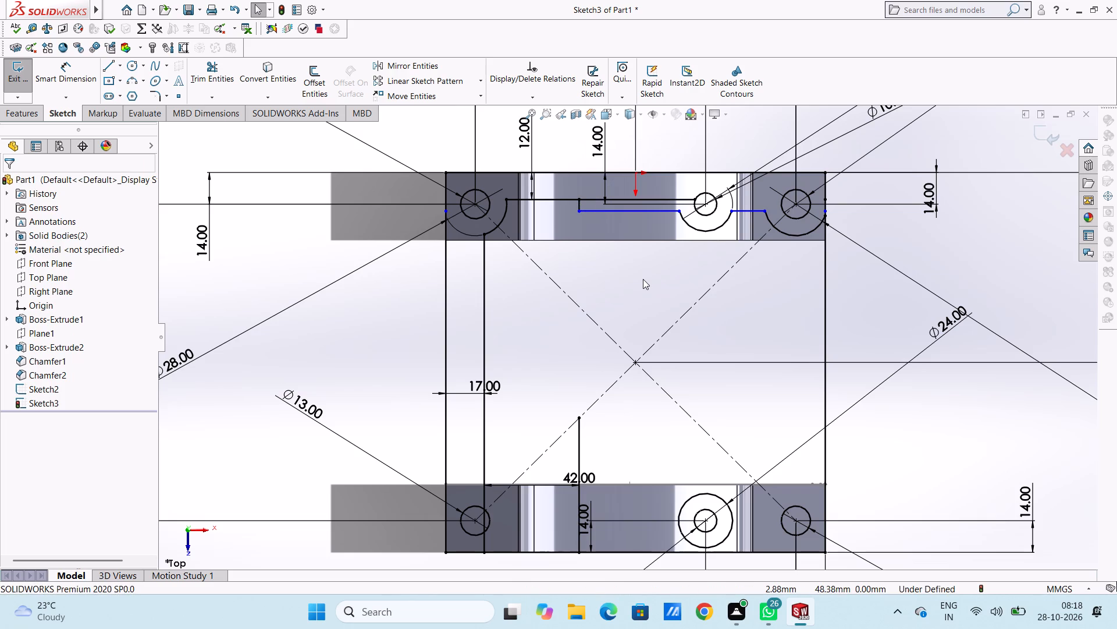
{"action": "key", "text": "ctrl+z"}
{"action": "key", "text": "ctrl+z"}
{"action": "key", "text": "ctrl+z"}
{"action": "key", "text": "ctrl+z"}
{"action": "key", "text": "ctrl+z"}
{"action": "key", "text": "ctrl+z"}
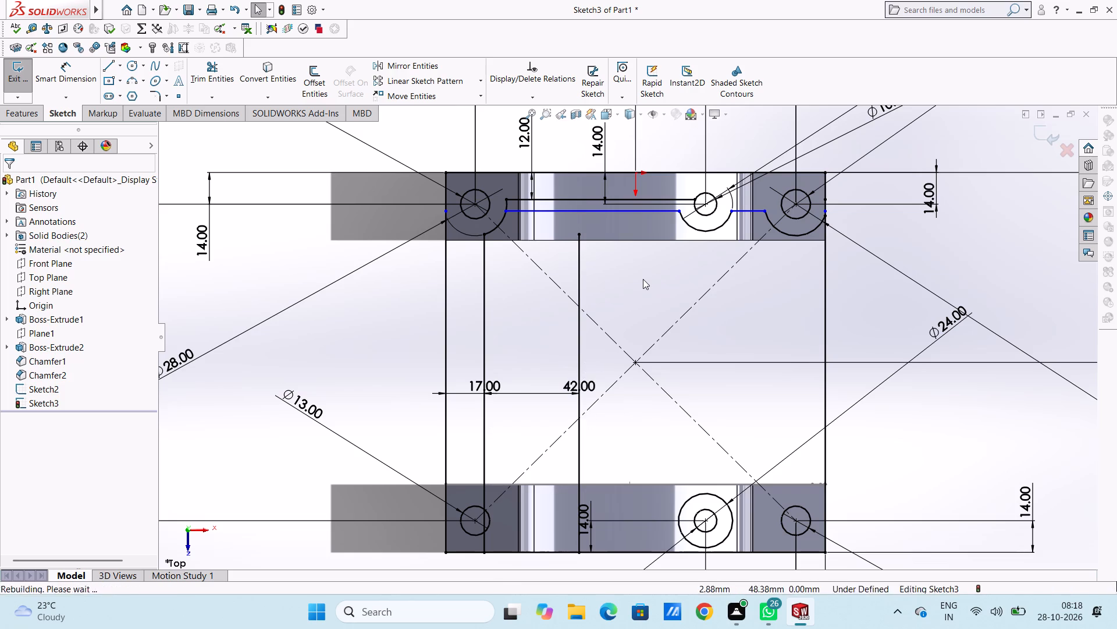
{"action": "key", "text": "ctrl+z"}
{"action": "key", "text": "ctrl+z"}
{"action": "key", "text": "ctrl+z"}
{"action": "key", "text": "ctrl+z"}
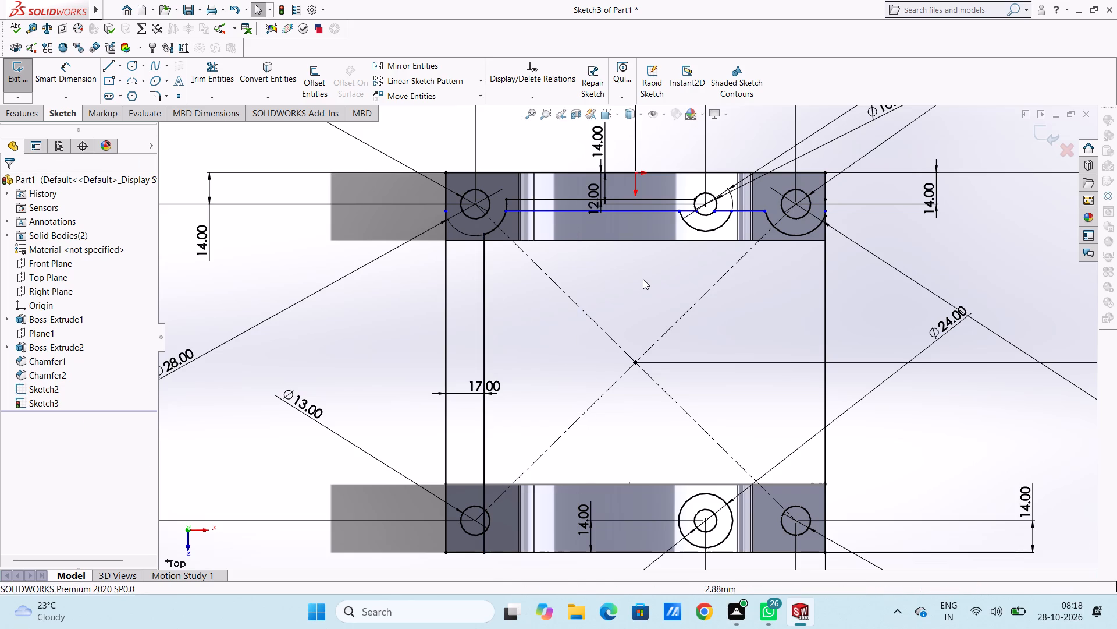
{"action": "key", "text": "ctrl+z"}
{"action": "key", "text": "ctrl+z"}
{"action": "key", "text": "ctrl+z"}
{"action": "key", "text": "ctrl+z"}
{"action": "key", "text": "ctrl+z"}
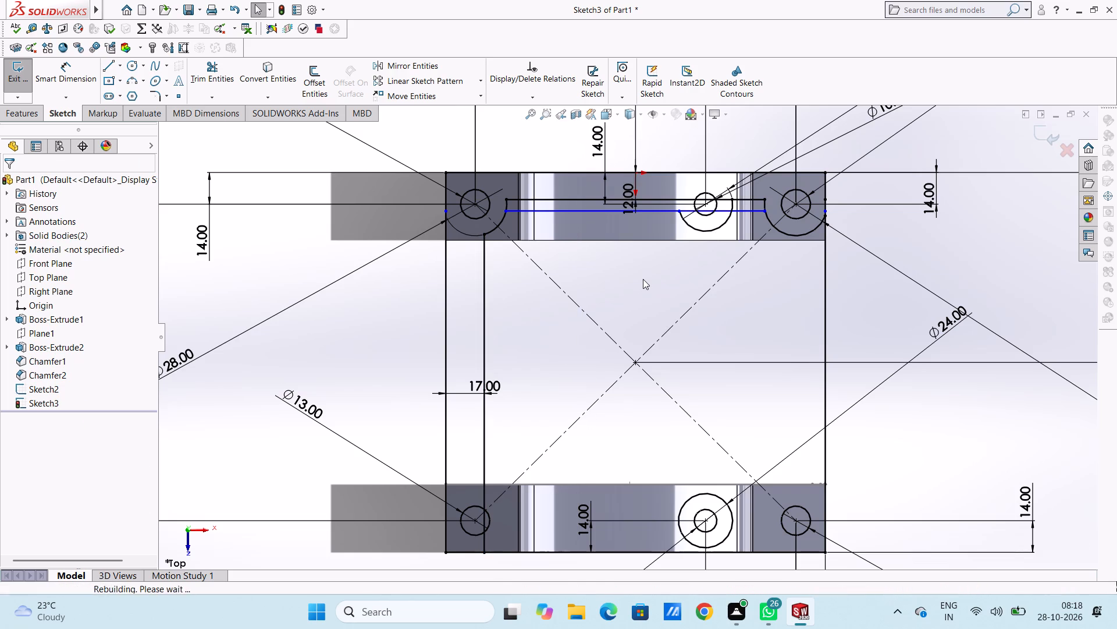
{"action": "key", "text": "ctrl+z"}
{"action": "key", "text": "ctrl+z"}
{"action": "key", "text": "ctrl+z"}
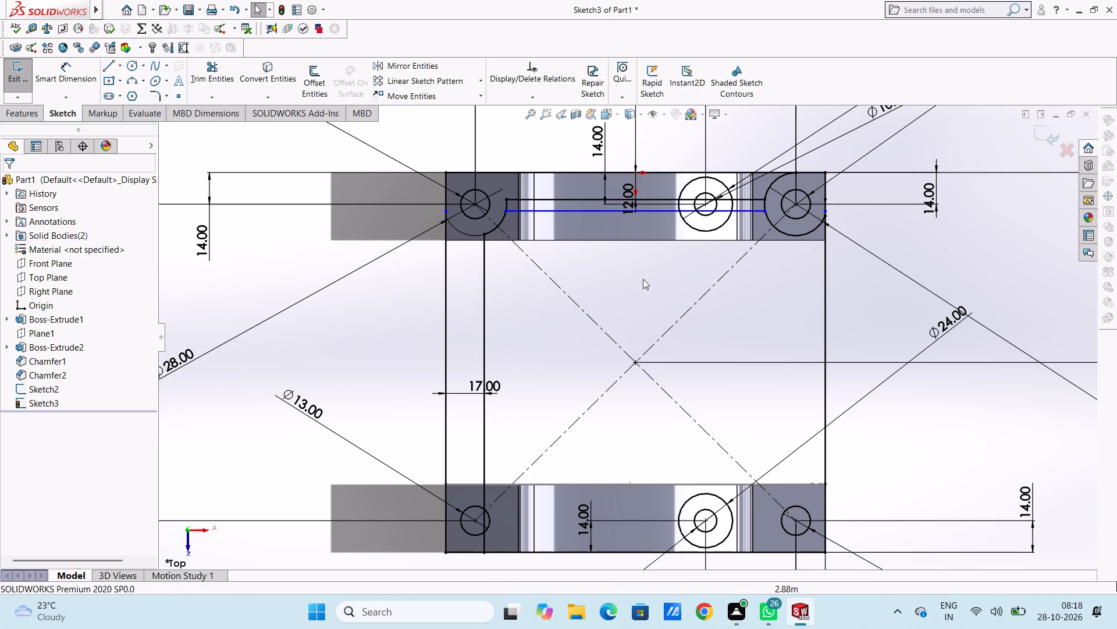
{"action": "key", "text": "ctrl+z"}
{"action": "key", "text": "ctrl+z"}
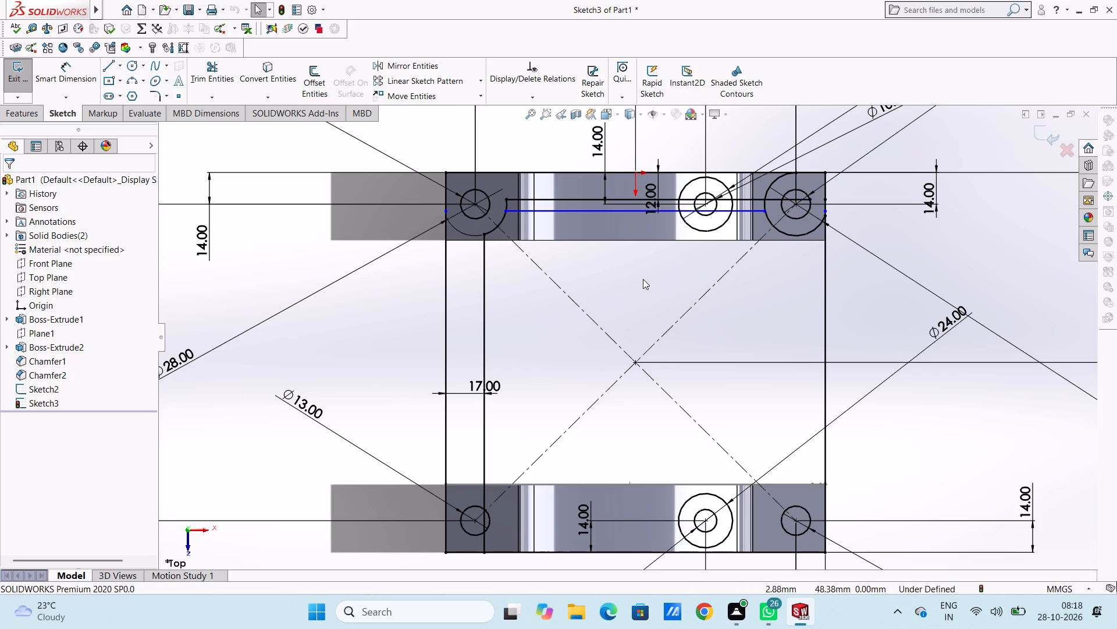
Delete the lower of the two inner horizontal lines spanning the upper bracket between its 28 mm boss circles.
{"action": "left_click", "coordinate": [588, 214]}
{"action": "right_click", "coordinate": [610, 270]}
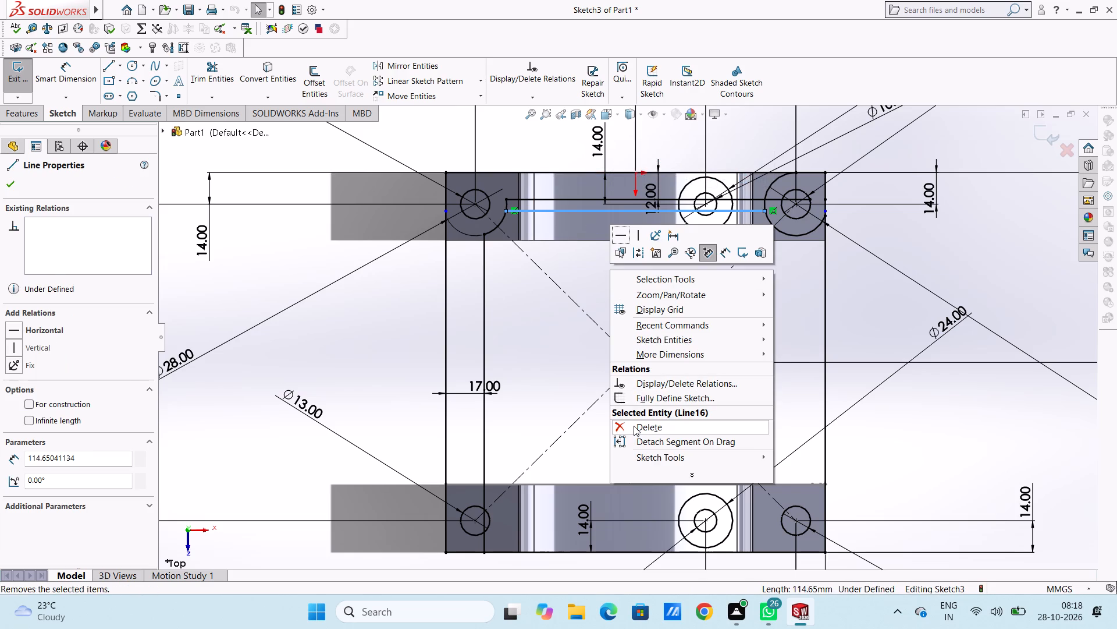
{"action": "left_click", "coordinate": [634, 426]}
{"action": "scroll", "coordinate": [746, 210], "scroll_direction": "down", "scroll_amount": 2}
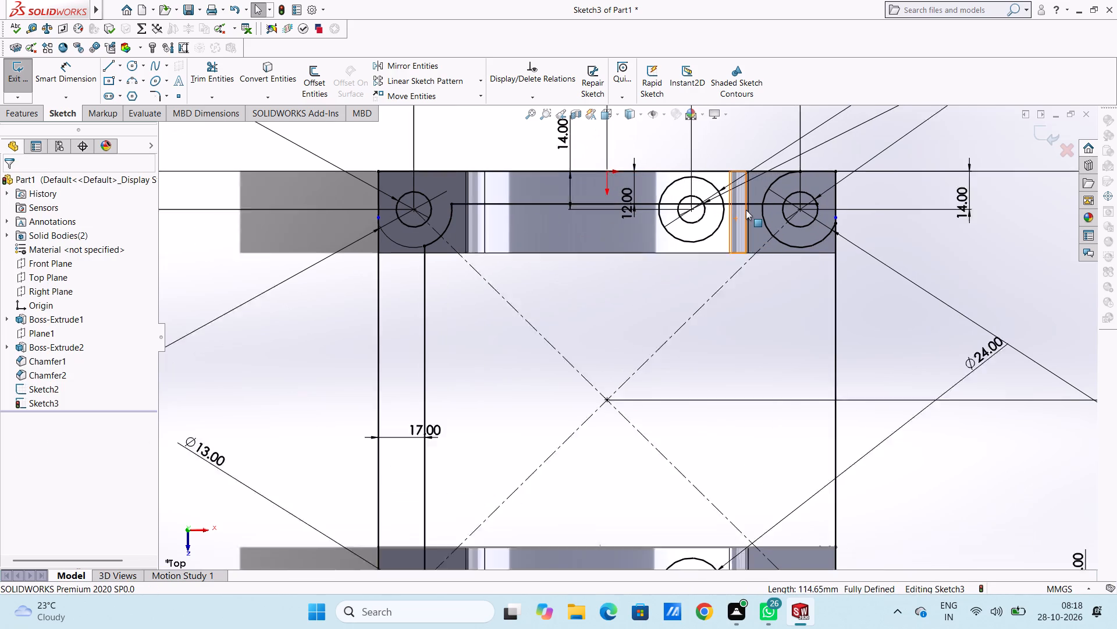
{"action": "scroll", "coordinate": [648, 165], "scroll_direction": "up", "scroll_amount": 3}
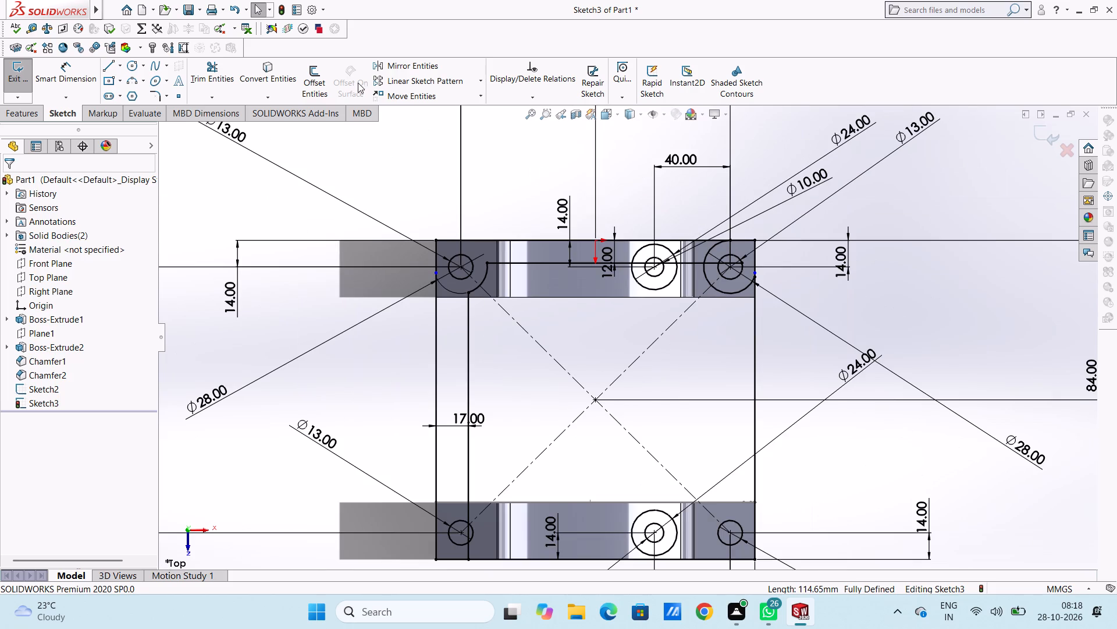
Trim the upper-right 28 mm circle's arc above the inner horizontal line, and the line's portion inside that circle.
{"action": "left_click", "coordinate": [209, 64]}
{"action": "scroll", "coordinate": [642, 309], "scroll_direction": "down", "scroll_amount": 3}
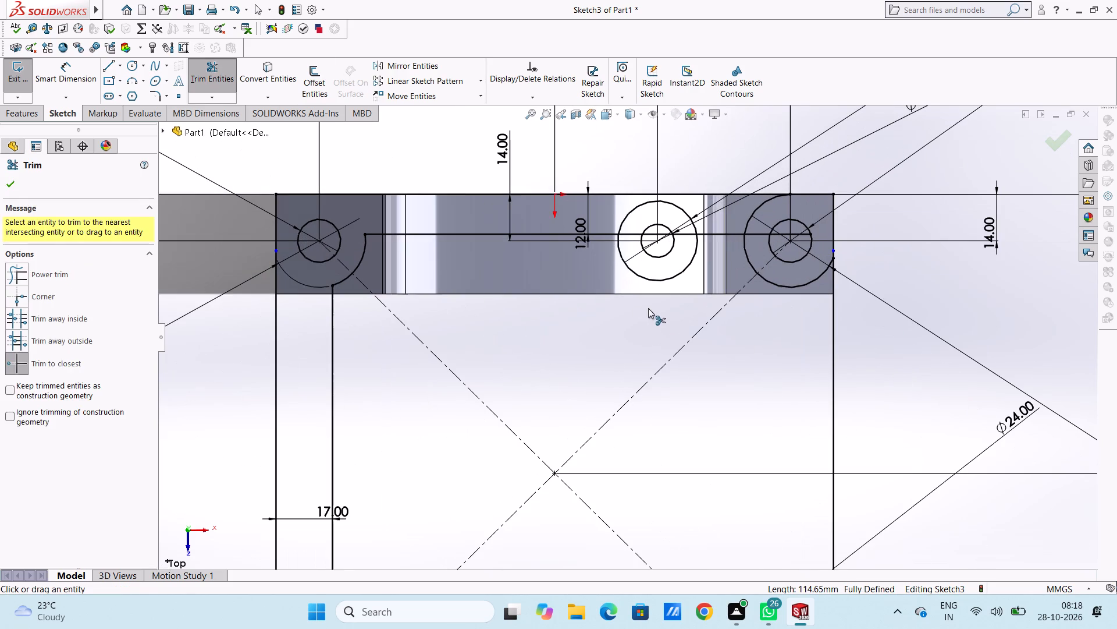
{"action": "left_click", "coordinate": [750, 221]}
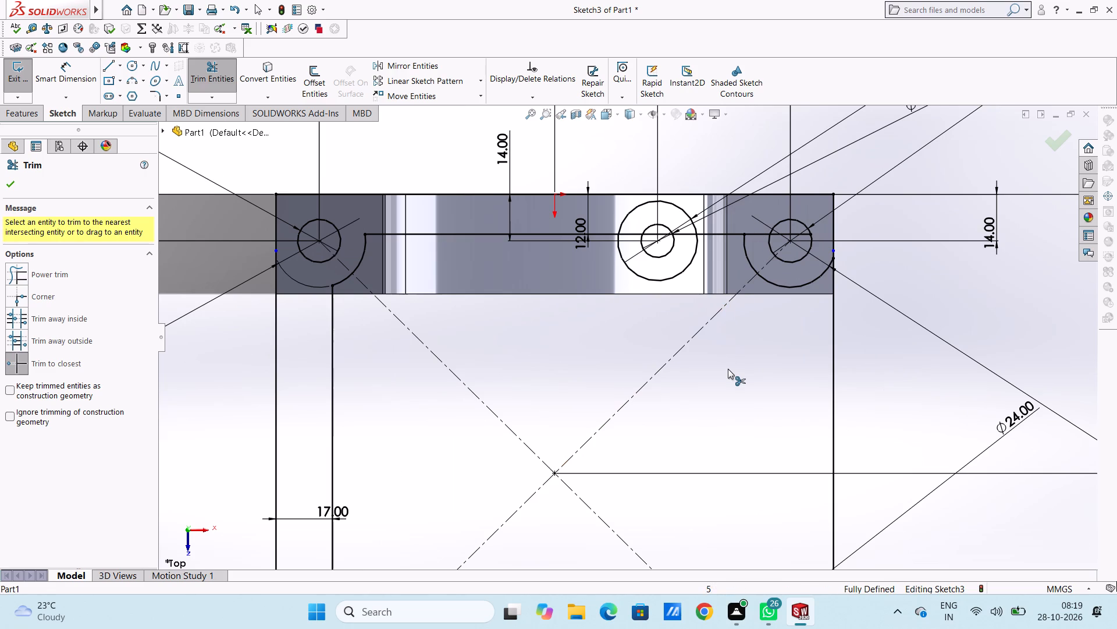
{"action": "scroll", "coordinate": [728, 369], "scroll_direction": "up", "scroll_amount": 2}
{"action": "scroll", "coordinate": [727, 363], "scroll_direction": "down", "scroll_amount": 4}
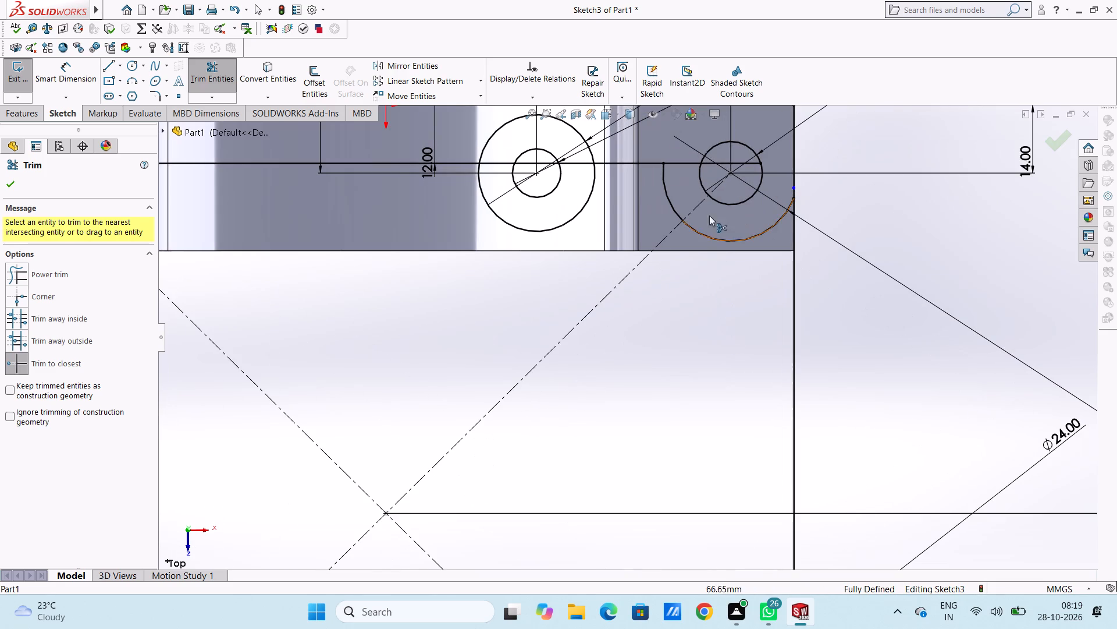
{"action": "left_click", "coordinate": [683, 164]}
{"action": "left_click", "coordinate": [707, 166]}
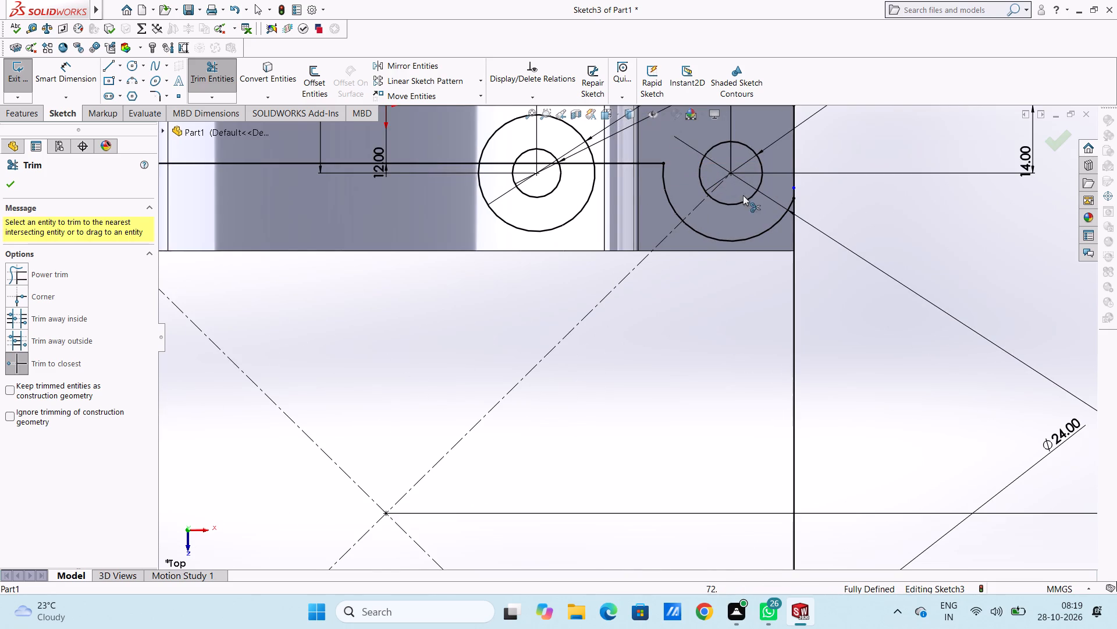
{"action": "scroll", "coordinate": [762, 242], "scroll_direction": "up", "scroll_amount": 5}
{"action": "scroll", "coordinate": [642, 327], "scroll_direction": "up", "scroll_amount": 3}
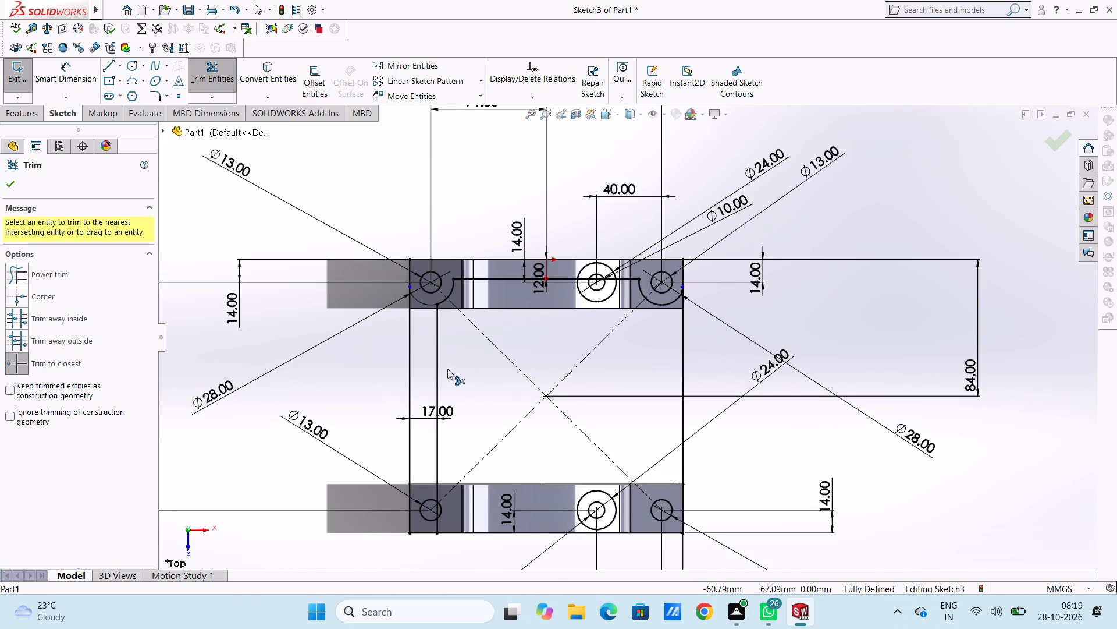
{"action": "left_click", "coordinate": [13, 186]}
Offset the base rectangle's right-hand vertical edge inward by 17 mm, with its dimension added.
{"action": "left_click", "coordinate": [319, 81]}
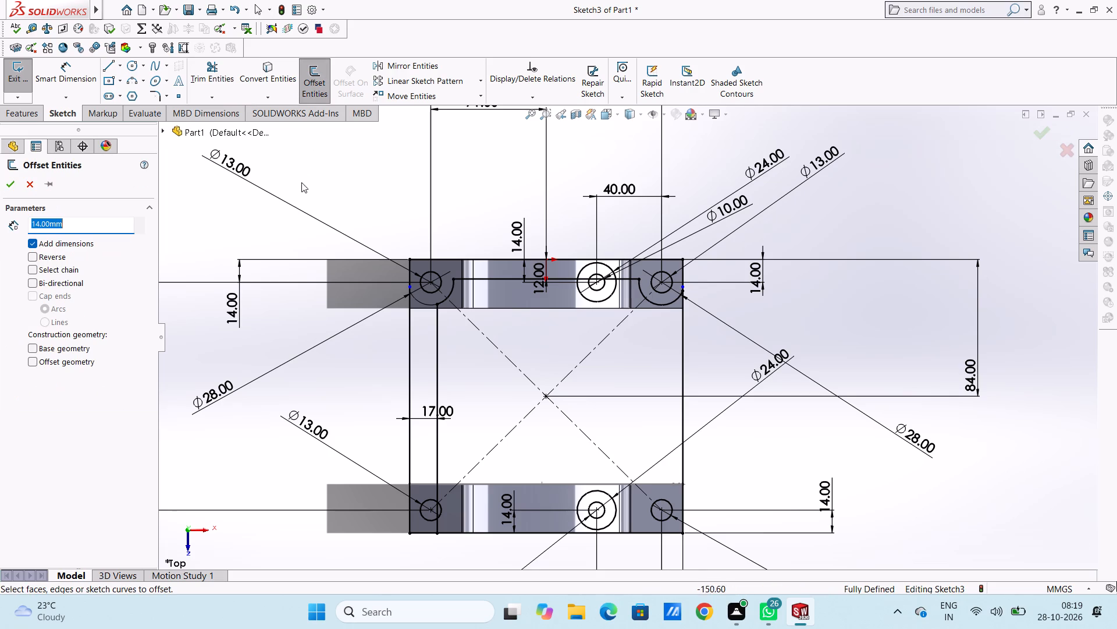
{"action": "type", "text": "17"}
{"action": "key", "text": "Return"}
{"action": "left_click", "coordinate": [682, 367]}
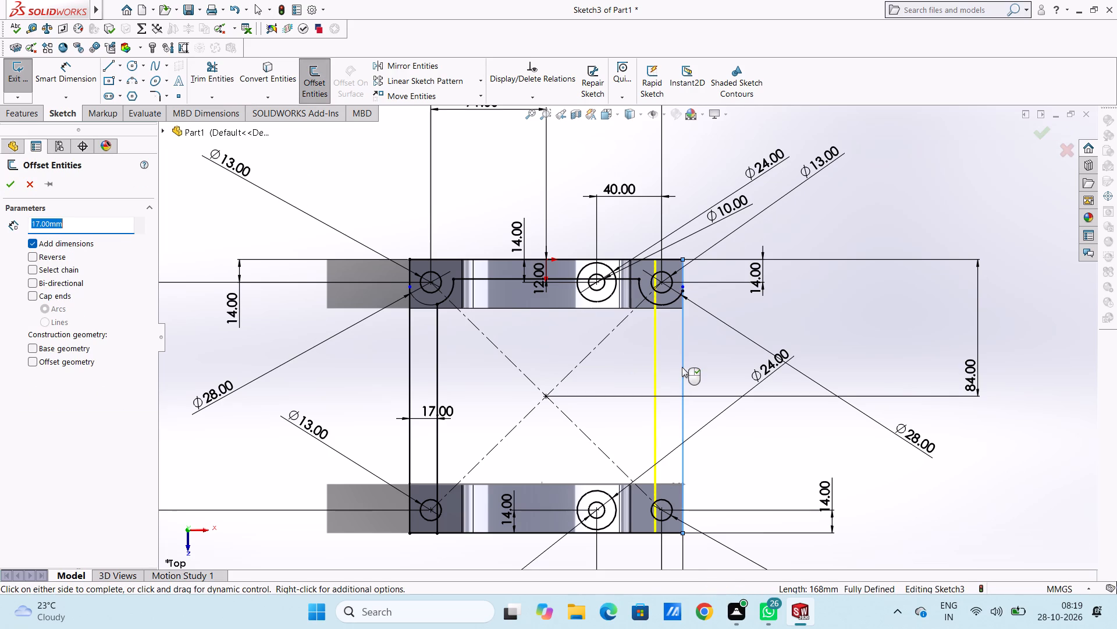
{"action": "left_click", "coordinate": [10, 182]}
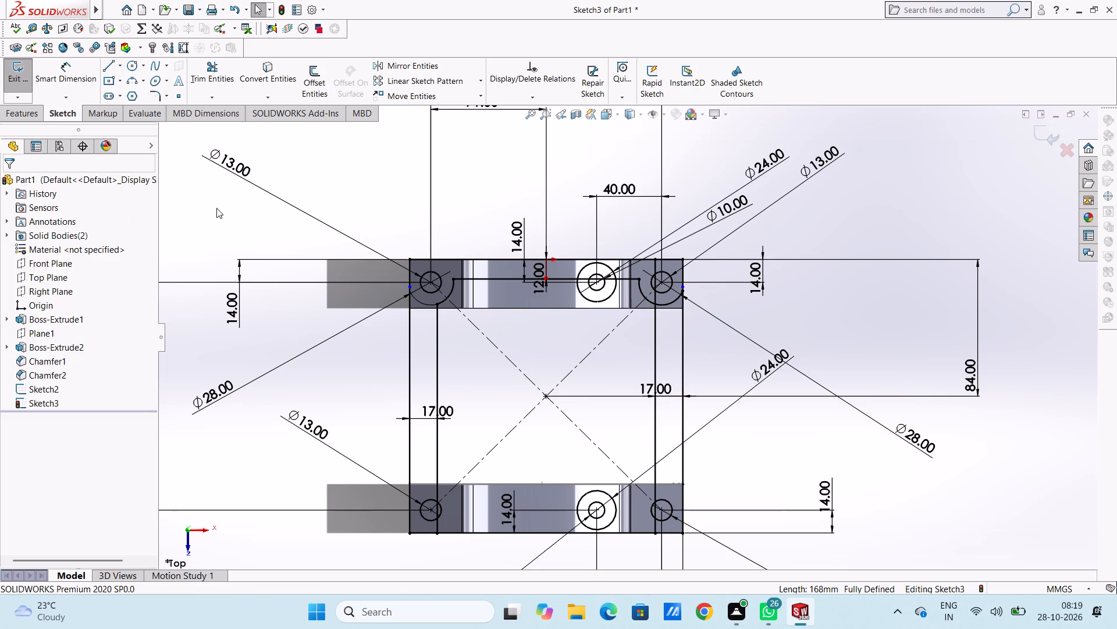
Trim the right-hand offset line's portion above the 28 mm boss arc, and the arc between that line and the outer edge.
{"action": "scroll", "coordinate": [558, 348], "scroll_direction": "down", "scroll_amount": 3}
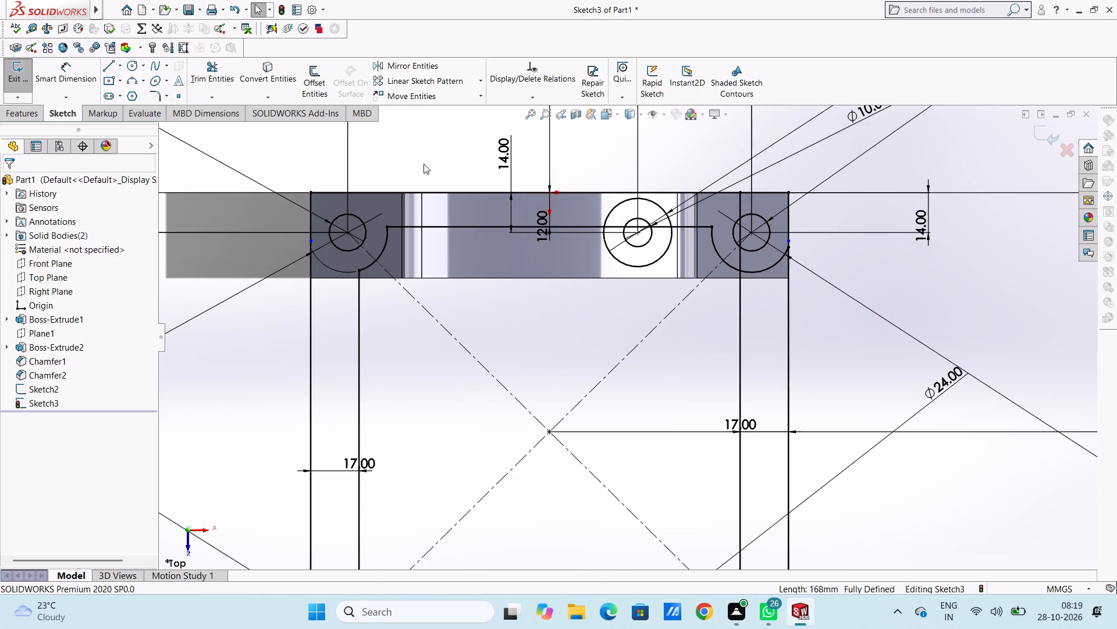
{"action": "left_click", "coordinate": [216, 73]}
{"action": "scroll", "coordinate": [708, 215], "scroll_direction": "down", "scroll_amount": 2}
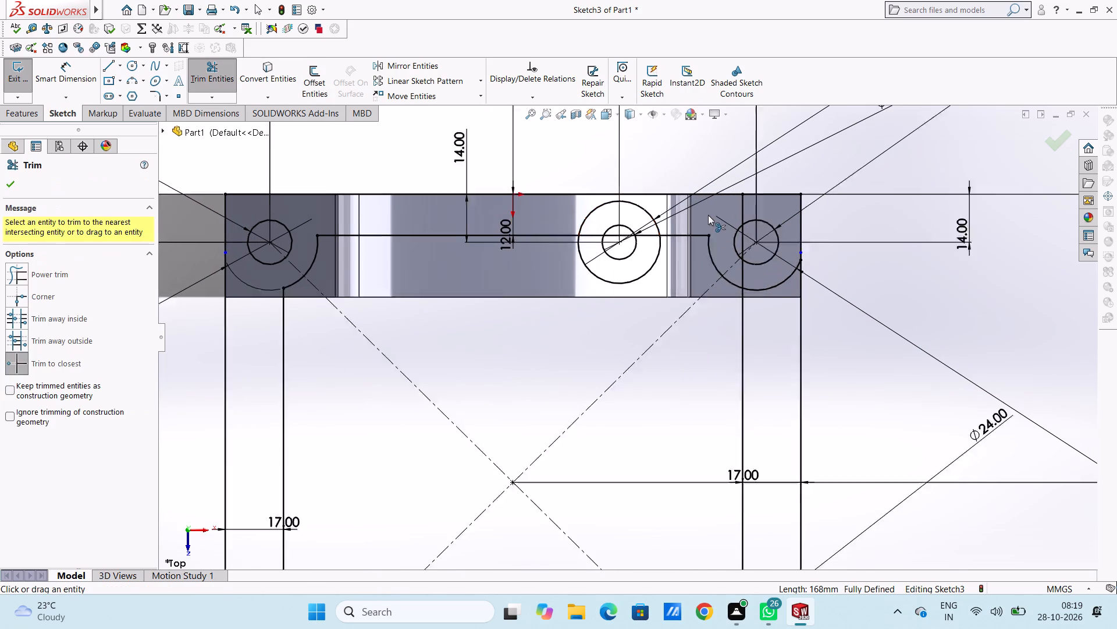
{"action": "left_click", "coordinate": [743, 203]}
{"action": "left_click", "coordinate": [746, 252]}
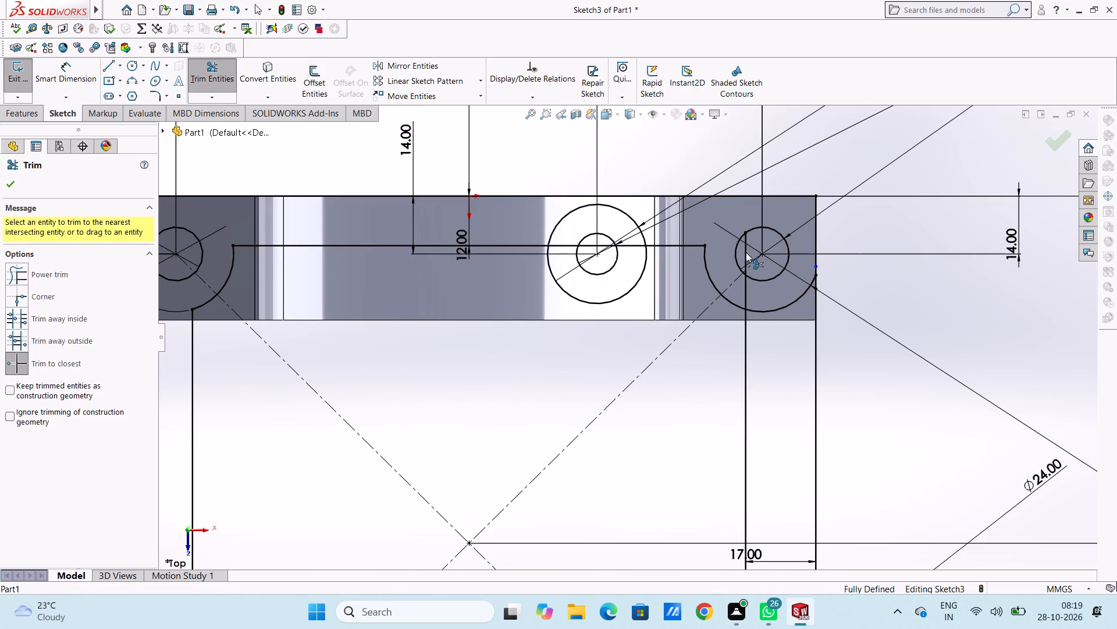
{"action": "left_click", "coordinate": [746, 286]}
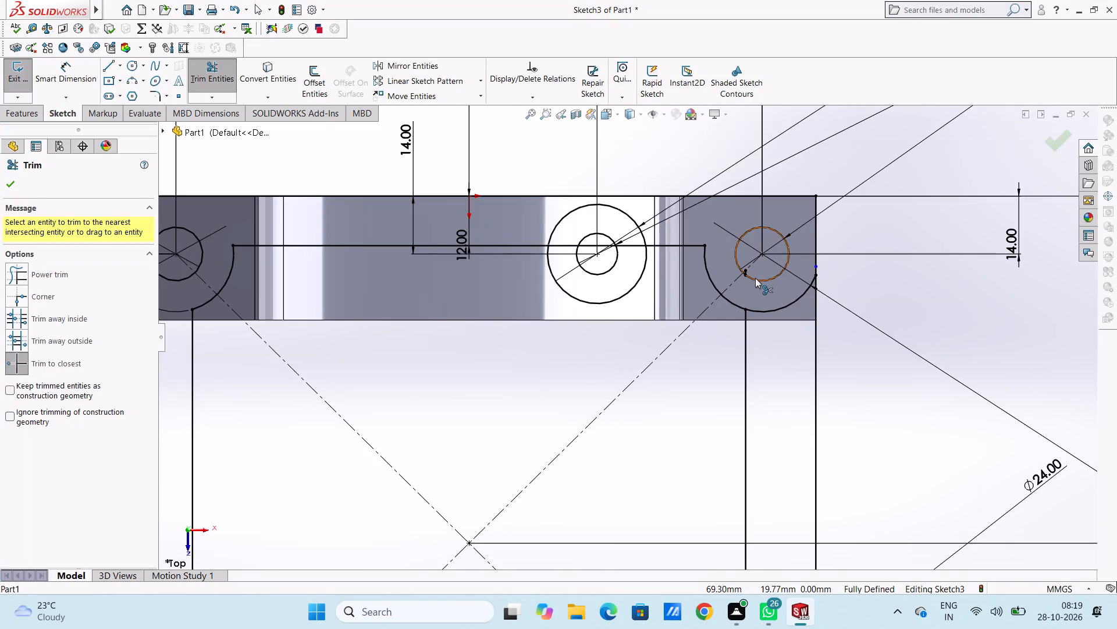
{"action": "scroll", "coordinate": [755, 277], "scroll_direction": "down", "scroll_amount": 5}
{"action": "left_click", "coordinate": [699, 282]}
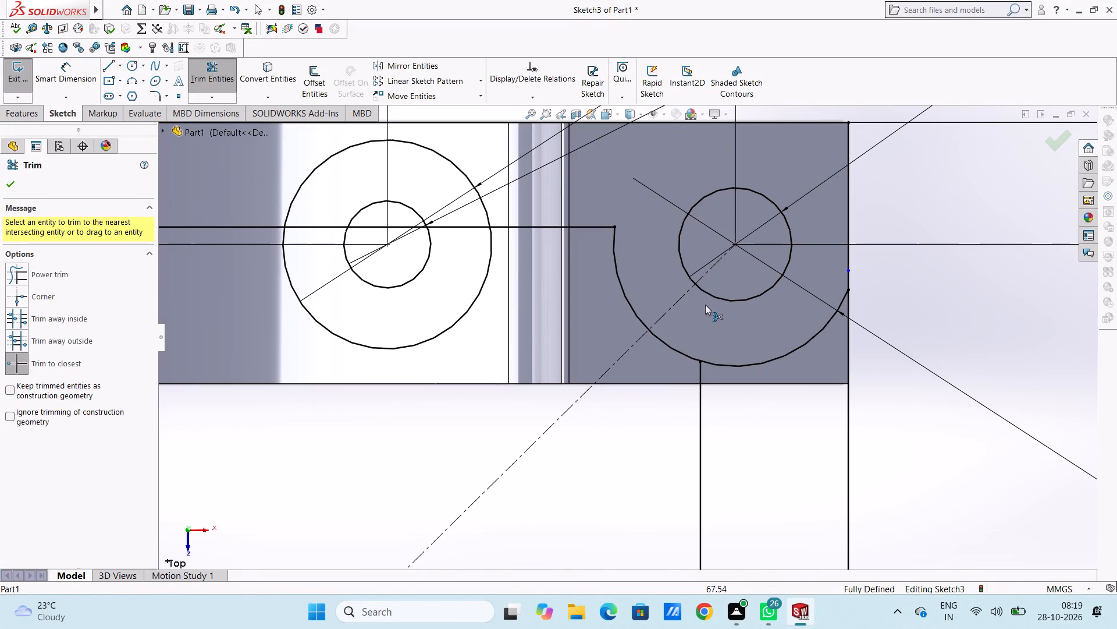
{"action": "scroll", "coordinate": [706, 306], "scroll_direction": "up", "scroll_amount": 9}
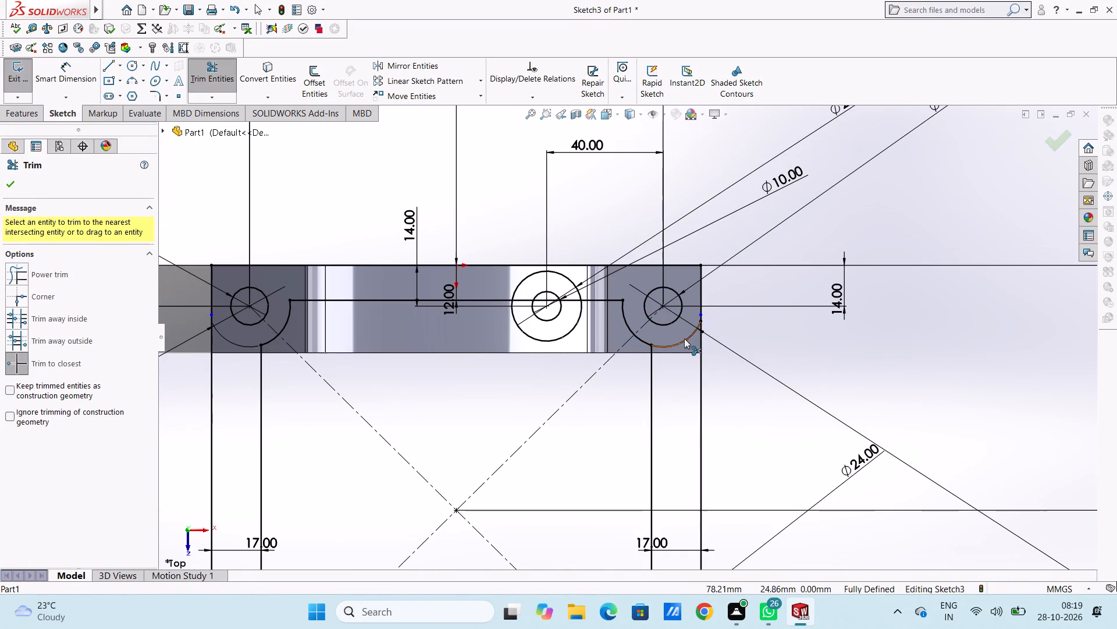
{"action": "left_click", "coordinate": [684, 341]}
{"action": "scroll", "coordinate": [404, 380], "scroll_direction": "up", "scroll_amount": 4}
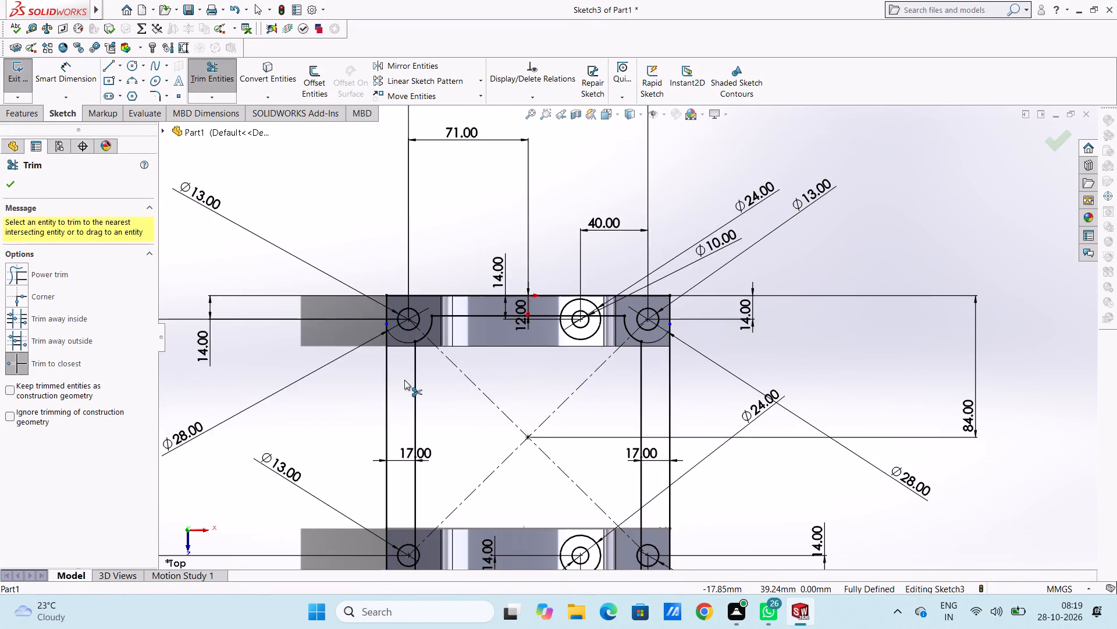
Trim away the concentric 24 mm and 10 mm circles on both the upper and lower brackets.
{"action": "scroll", "coordinate": [508, 404], "scroll_direction": "down", "scroll_amount": 3}
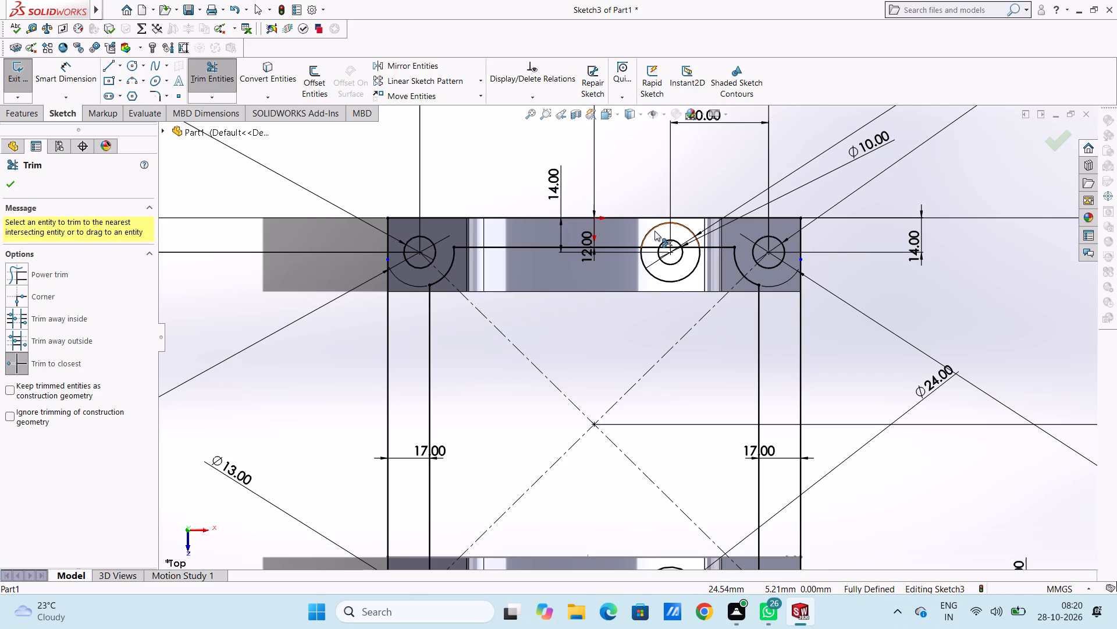
{"action": "left_click", "coordinate": [643, 236]}
{"action": "left_click", "coordinate": [642, 261]}
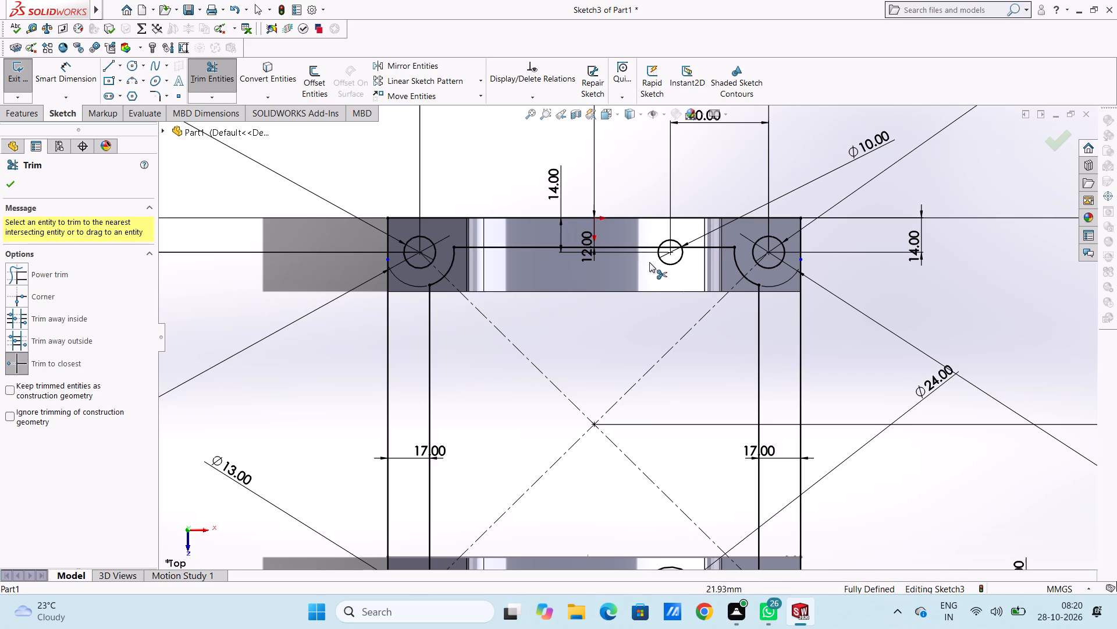
{"action": "left_click", "coordinate": [664, 262]}
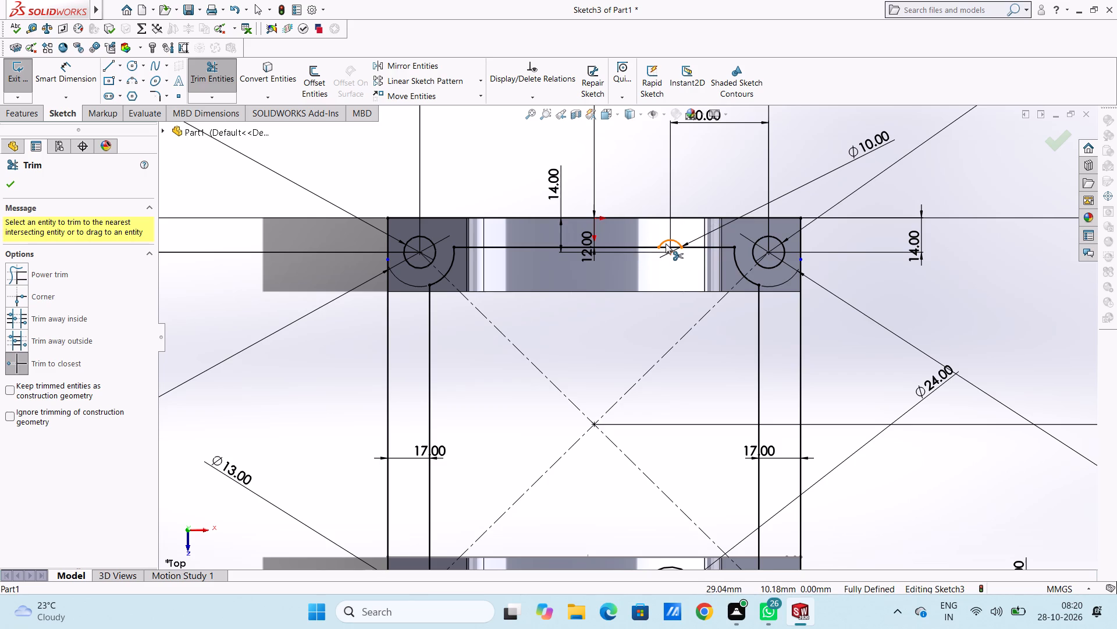
{"action": "left_click", "coordinate": [666, 243]}
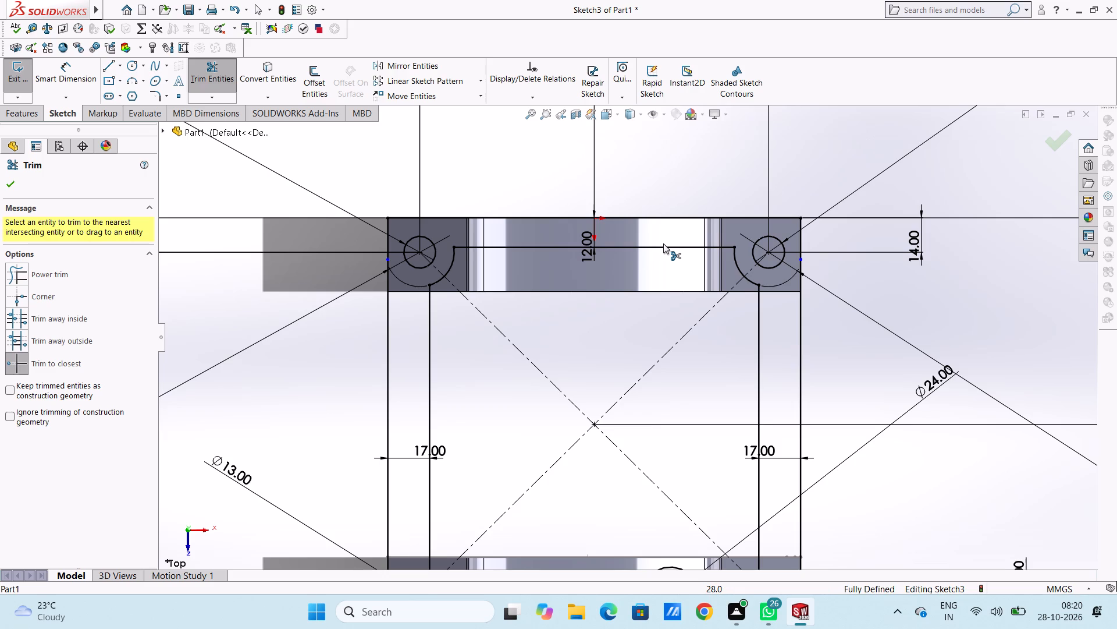
{"action": "scroll", "coordinate": [677, 365], "scroll_direction": "up", "scroll_amount": 5}
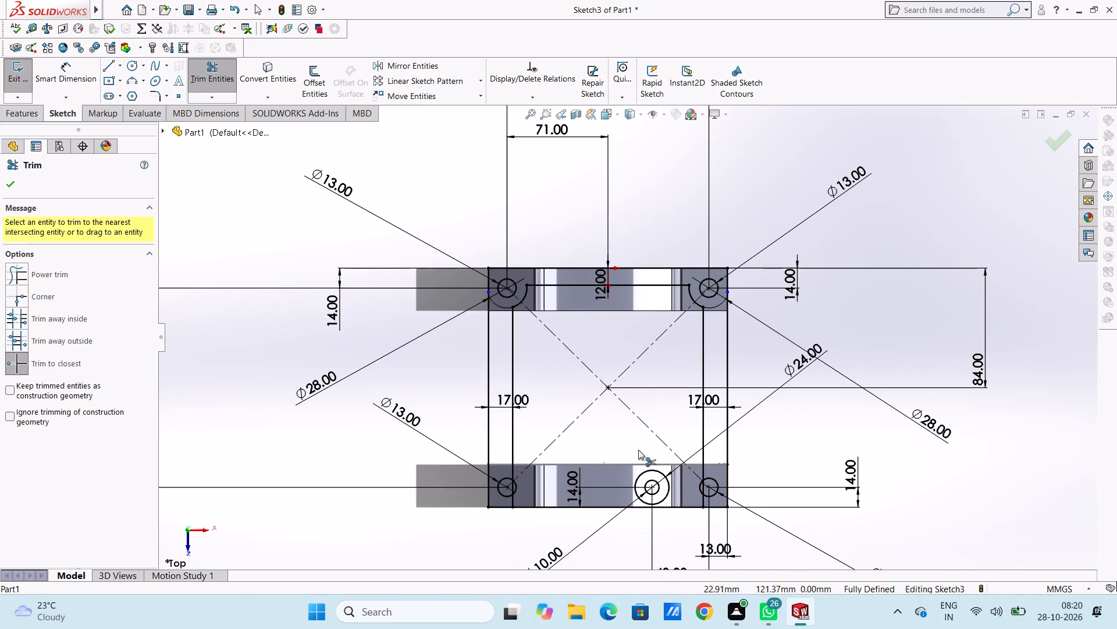
{"action": "scroll", "coordinate": [643, 480], "scroll_direction": "down", "scroll_amount": 3}
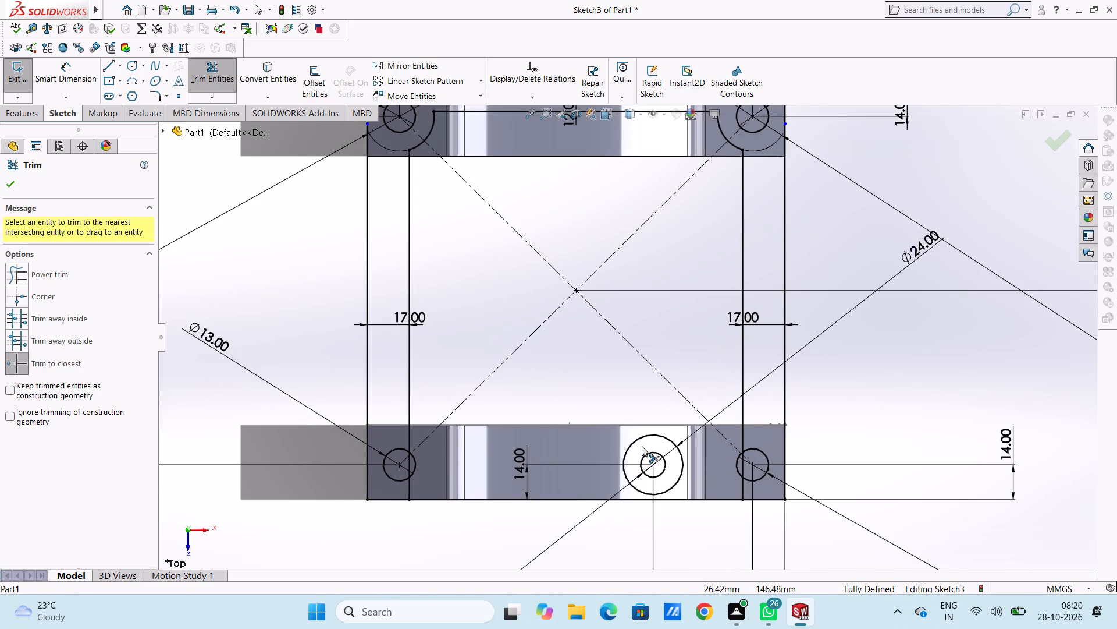
{"action": "left_click", "coordinate": [649, 433]}
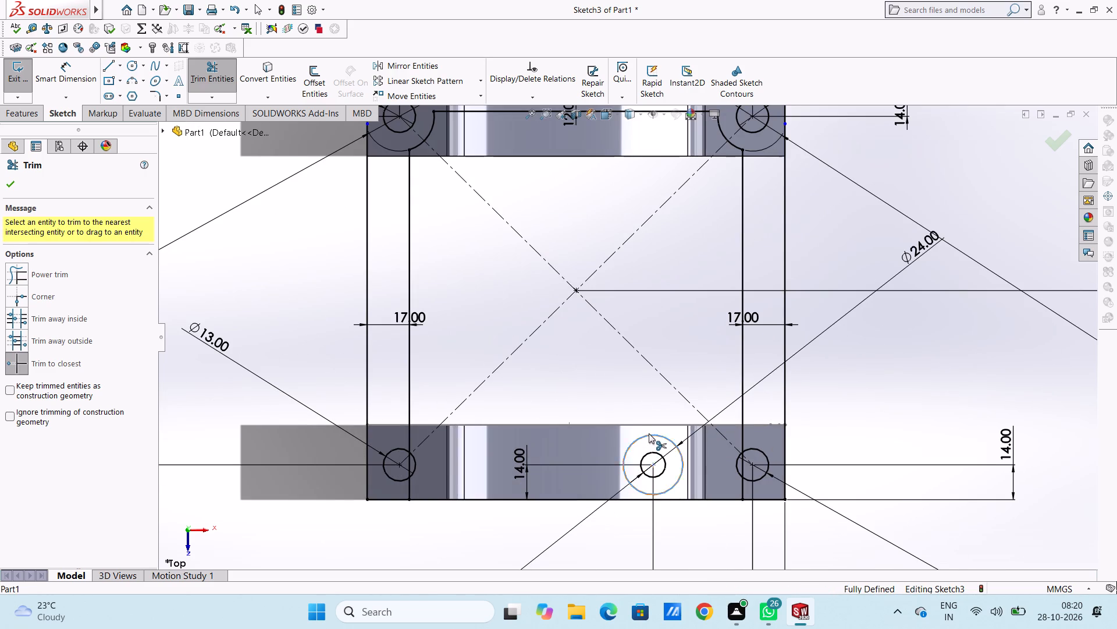
{"action": "left_click", "coordinate": [655, 451]}
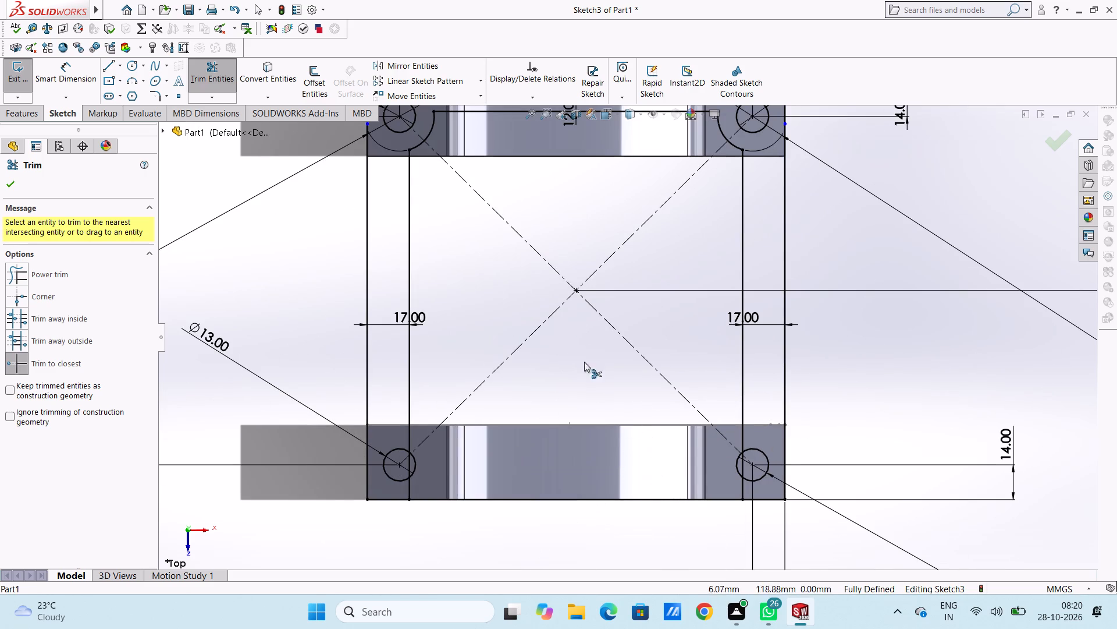
{"action": "scroll", "coordinate": [538, 242], "scroll_direction": "up", "scroll_amount": 3}
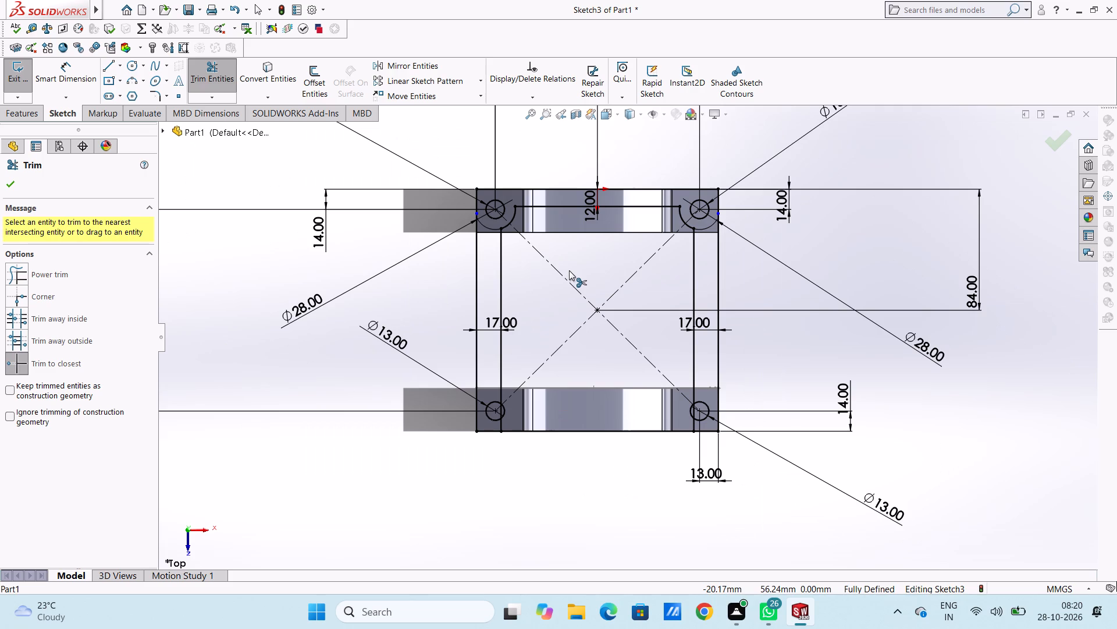
{"action": "left_click", "coordinate": [6, 185]}
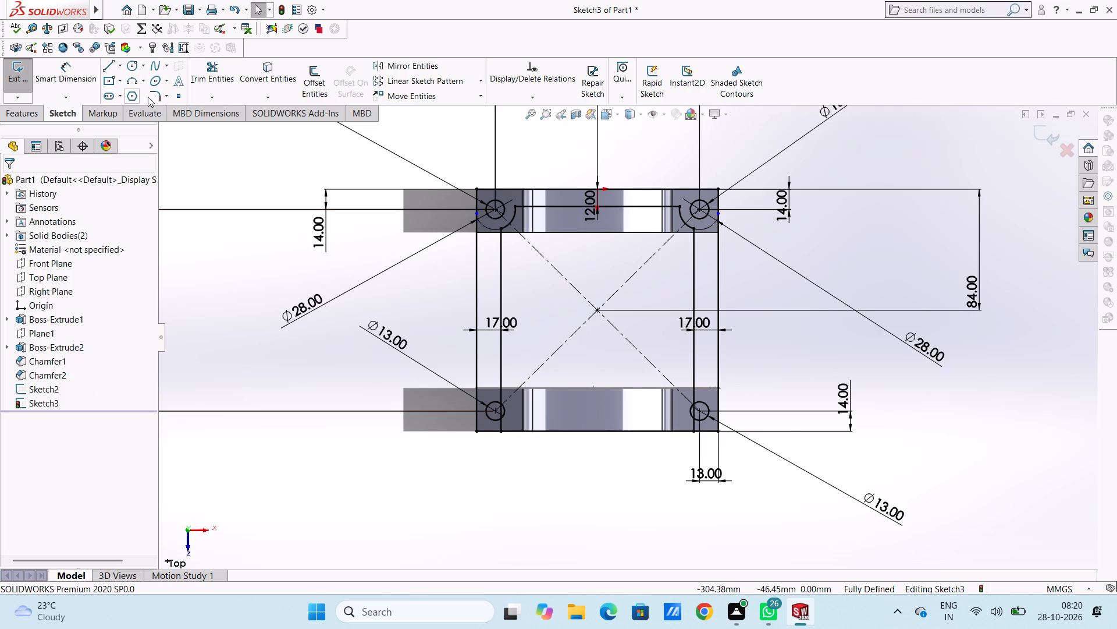
Fillet the four corners where the upper boss arcs meet the inner horizontal and vertical lines with a 5 mm radius.
{"action": "left_click", "coordinate": [150, 97]}
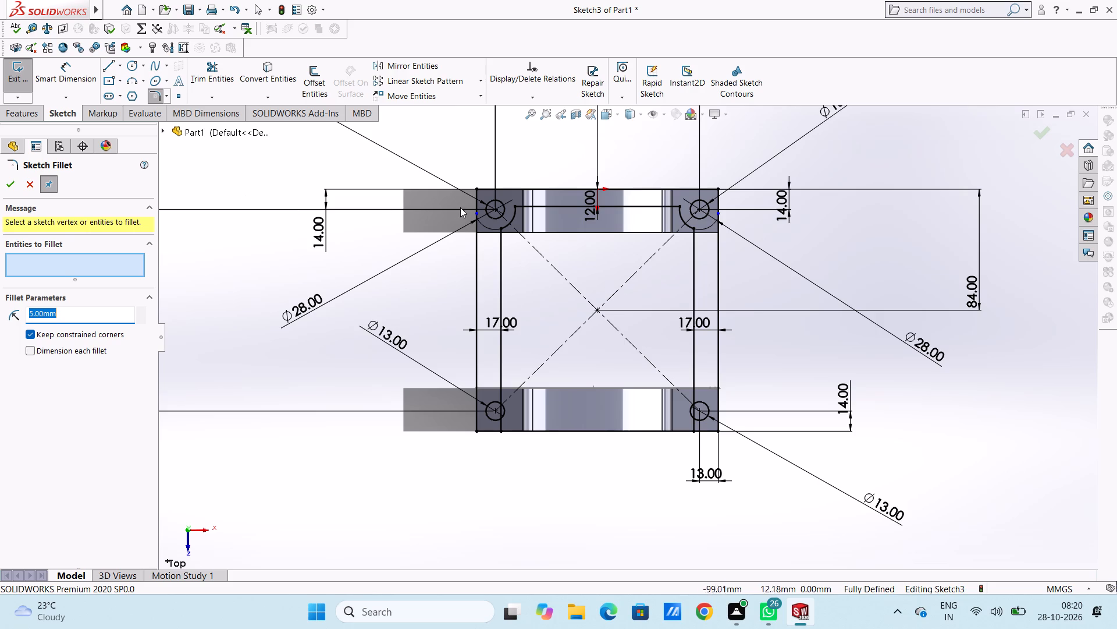
{"action": "left_click", "coordinate": [514, 204]}
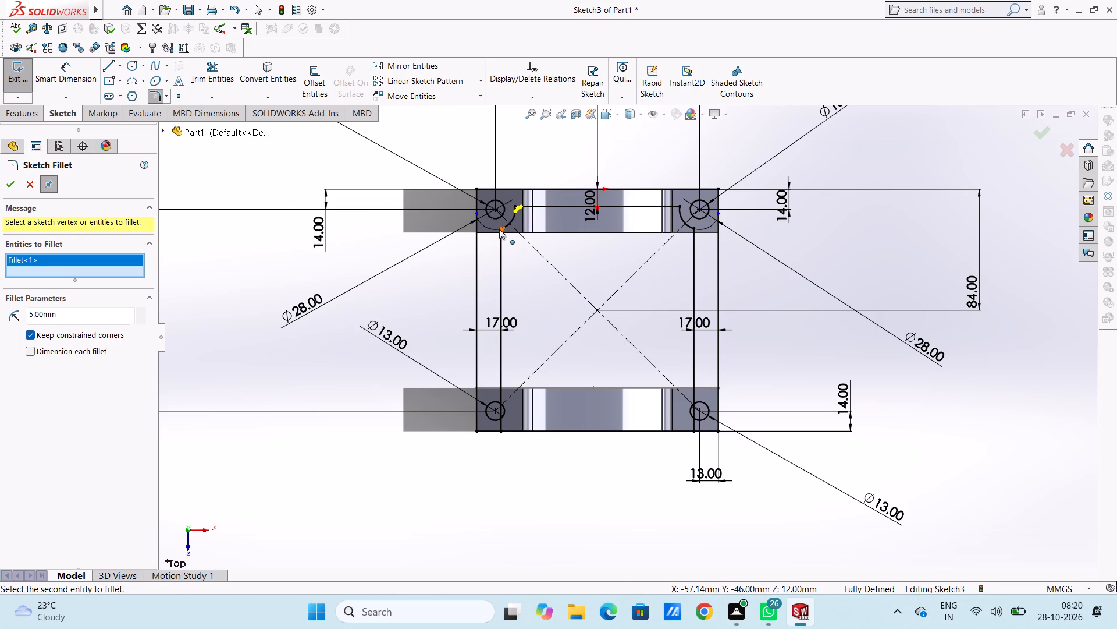
{"action": "left_click", "coordinate": [499, 229]}
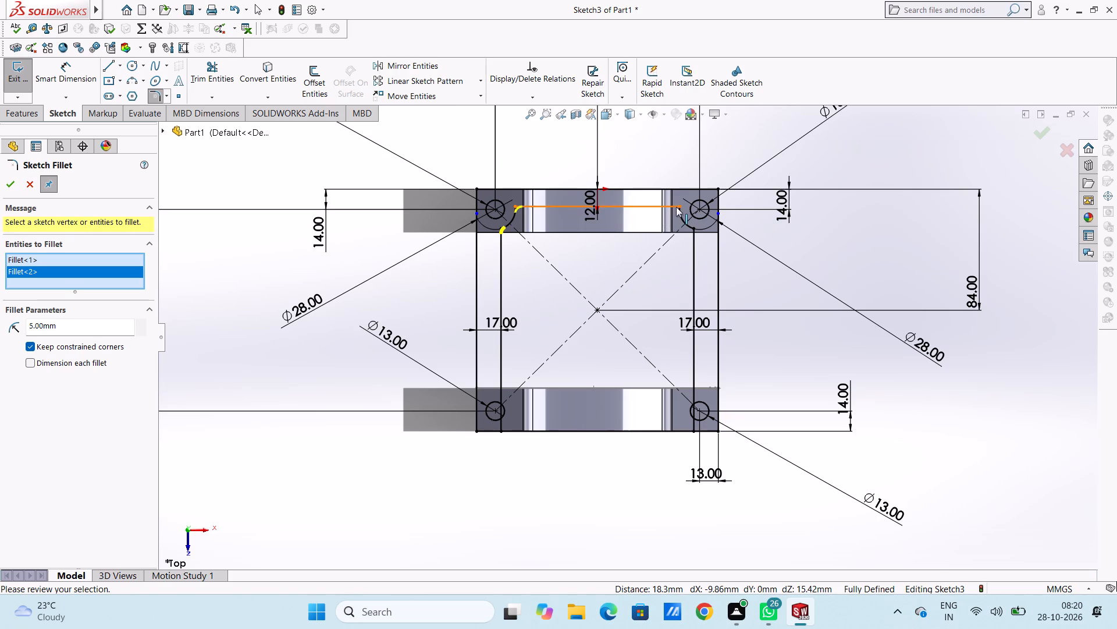
{"action": "left_click", "coordinate": [679, 206]}
{"action": "left_click", "coordinate": [696, 227]}
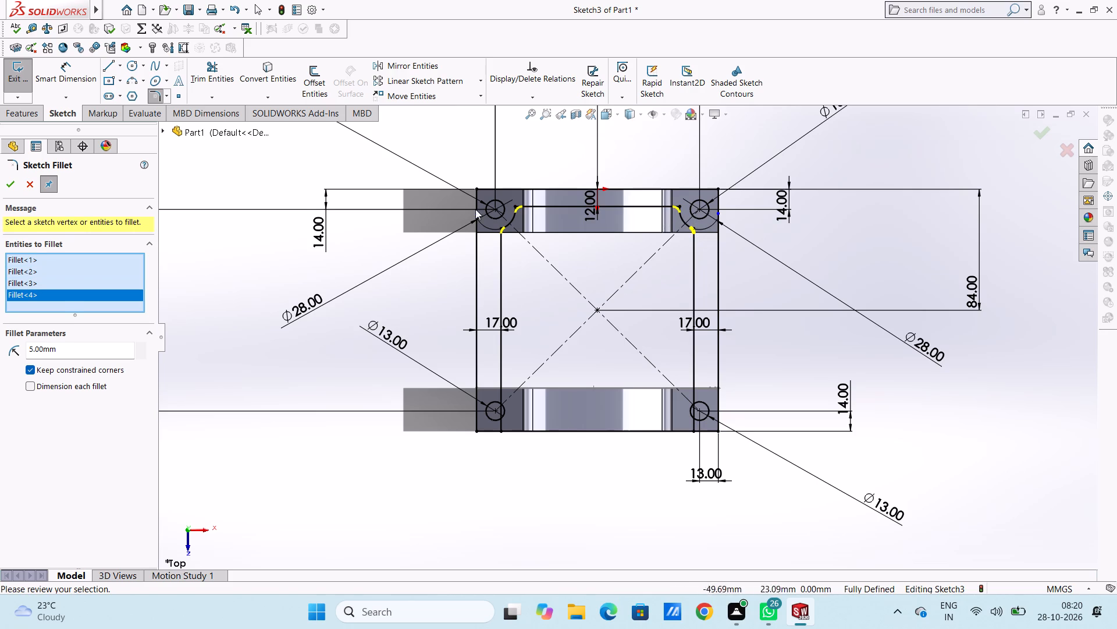
{"action": "left_click", "coordinate": [7, 187]}
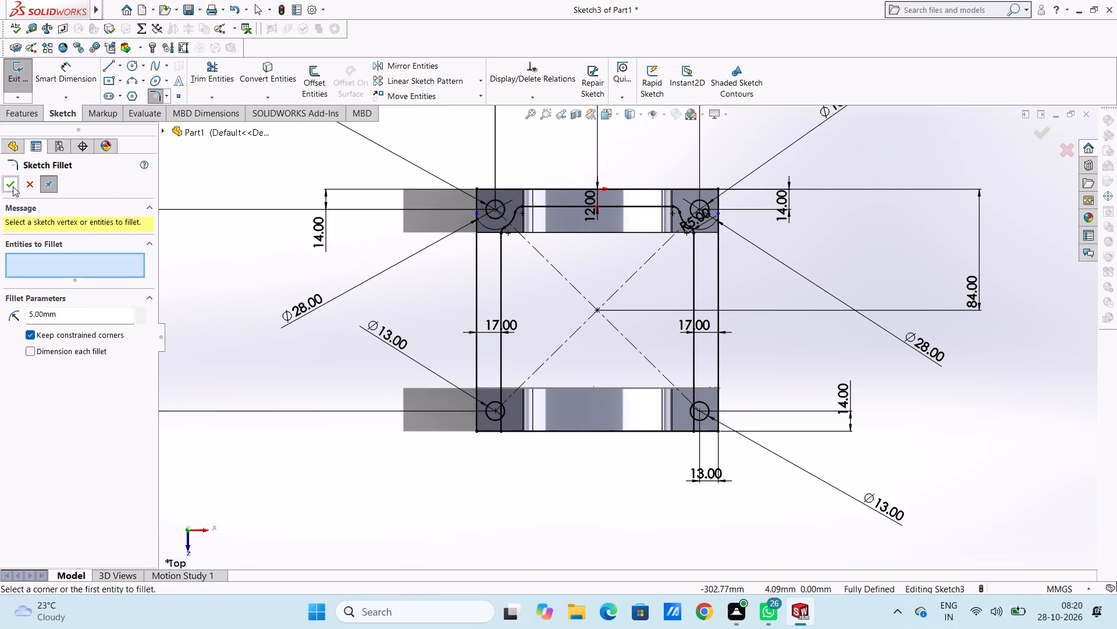
{"action": "left_click", "coordinate": [9, 182]}
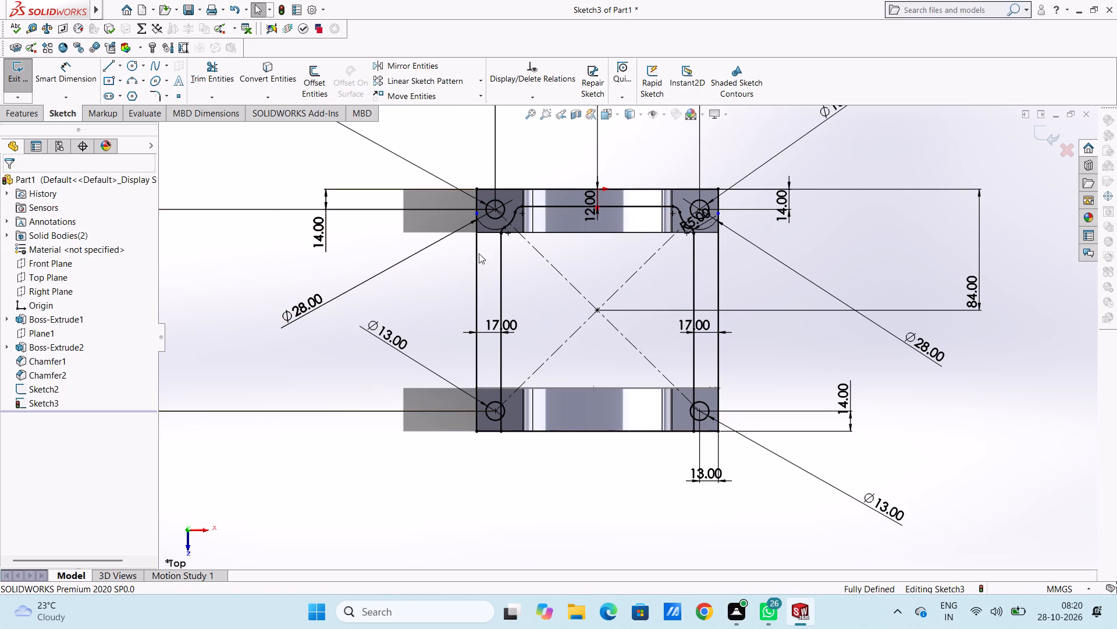
Reposition the R5 fillet dimension and the upper-right hole's 14 mm dimension farther outside the sketch outline.
{"action": "scroll", "coordinate": [528, 236], "scroll_direction": "down", "scroll_amount": 3}
{"action": "left_click_drag", "start_coordinate": [827, 238], "coordinate": [956, 160]}
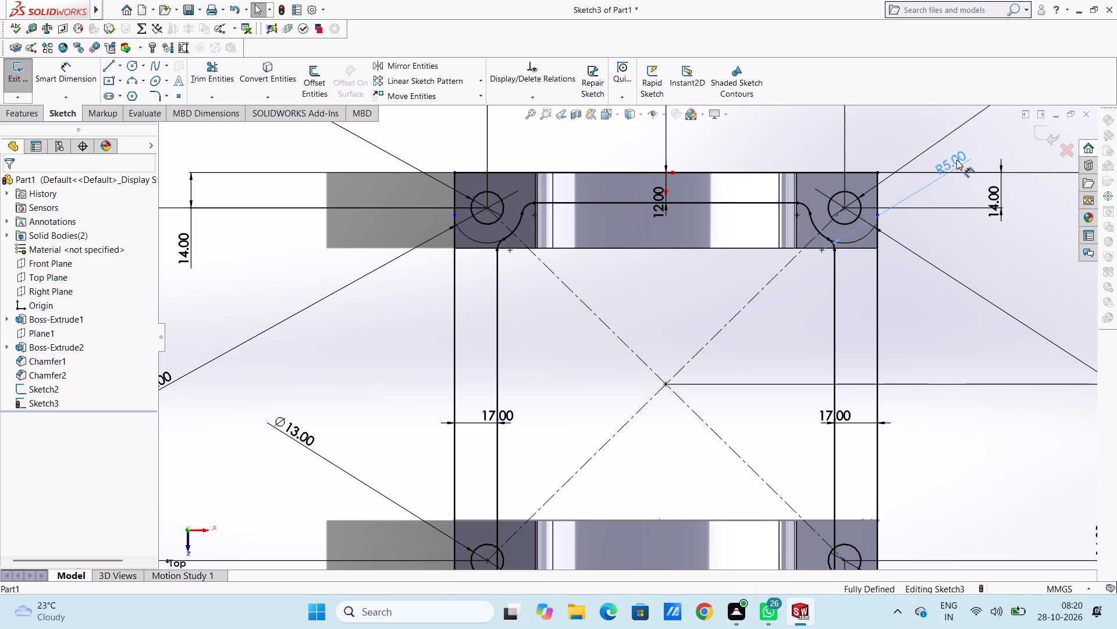
{"action": "left_click_drag", "start_coordinate": [956, 160], "coordinate": [1012, 149]}
{"action": "left_click", "coordinate": [924, 322]}
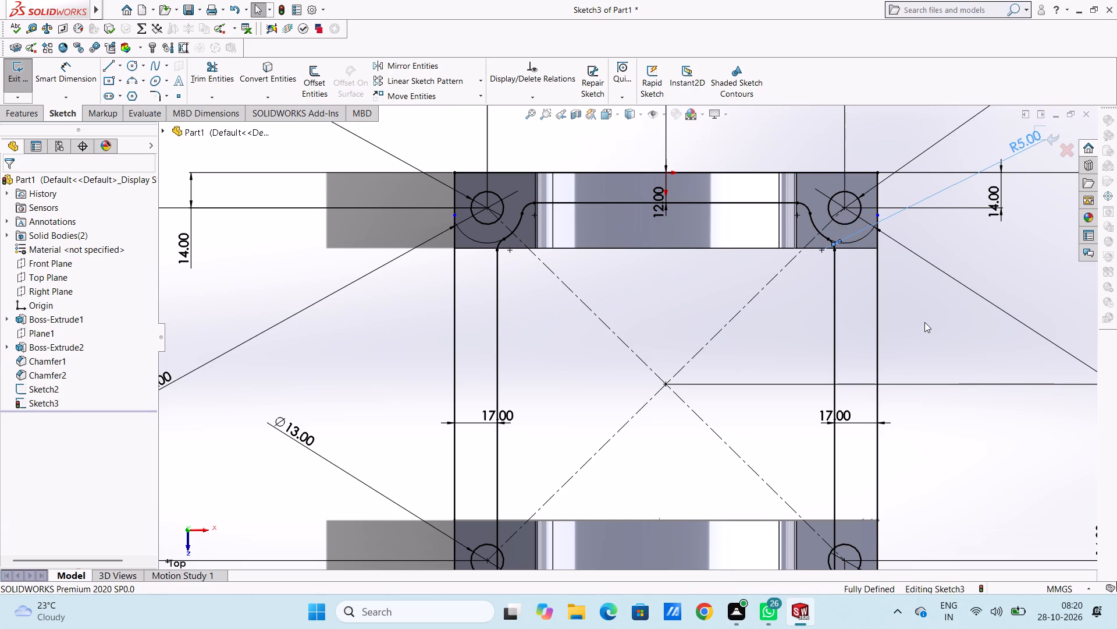
{"action": "scroll", "coordinate": [924, 322], "scroll_direction": "up", "scroll_amount": 5}
{"action": "left_click_drag", "start_coordinate": [823, 235], "coordinate": [931, 197]}
{"action": "left_click", "coordinate": [957, 229]}
{"action": "left_click_drag", "start_coordinate": [807, 275], "coordinate": [1065, 273]}
{"action": "left_click", "coordinate": [855, 311]}
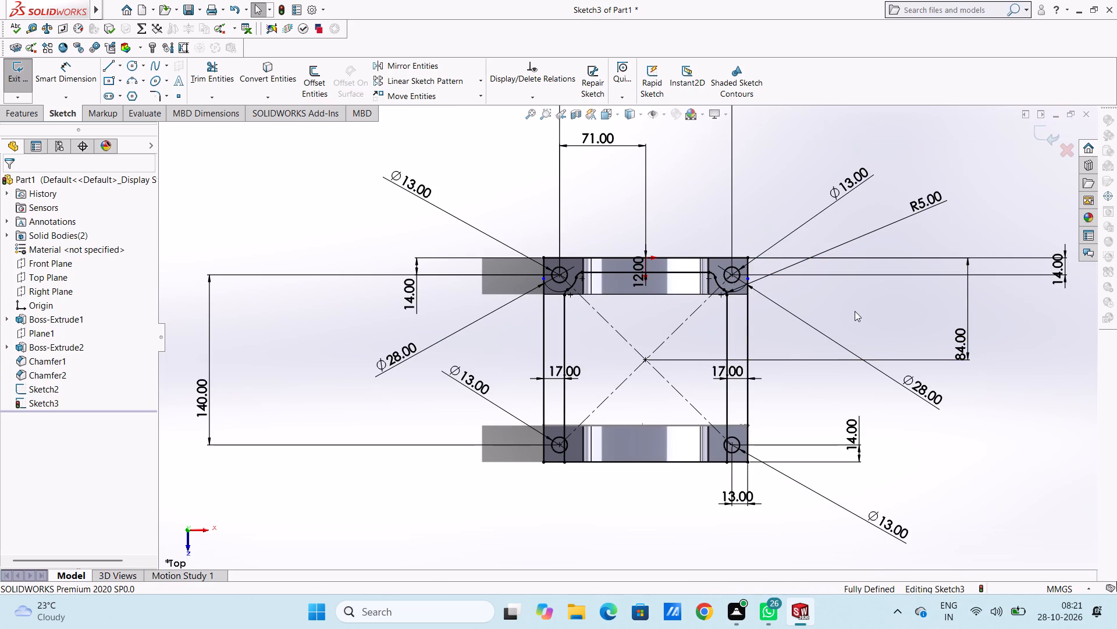
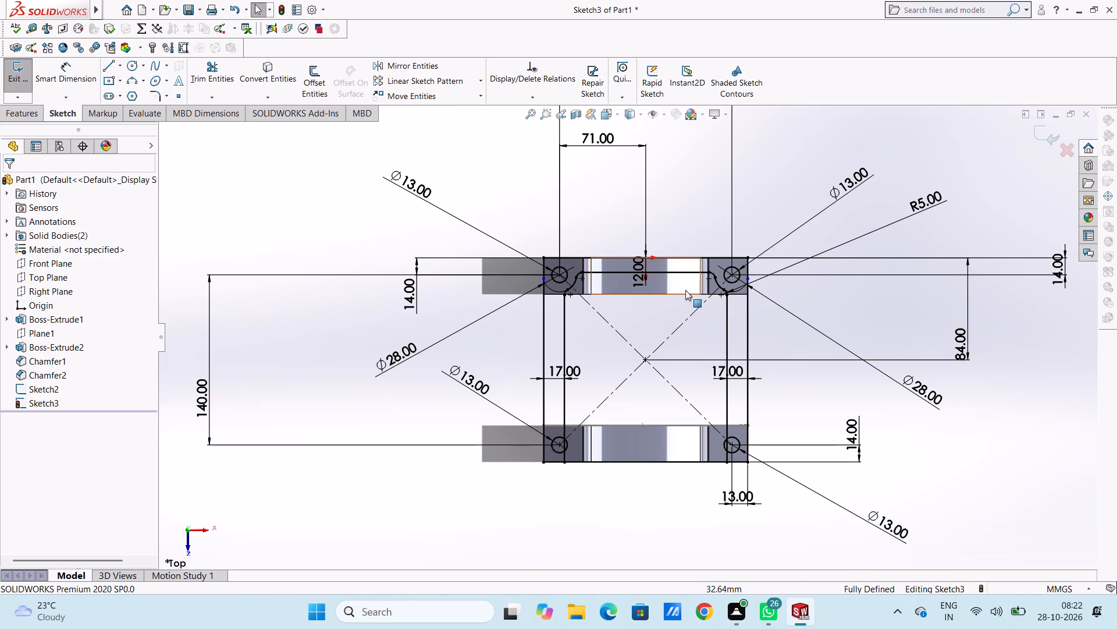
Set the distance from the upper outer edge to the inner horizontal profile line to 17 mm.
{"action": "scroll", "coordinate": [649, 285], "scroll_direction": "down", "scroll_amount": 3}
{"action": "double_click", "coordinate": [631, 259]}
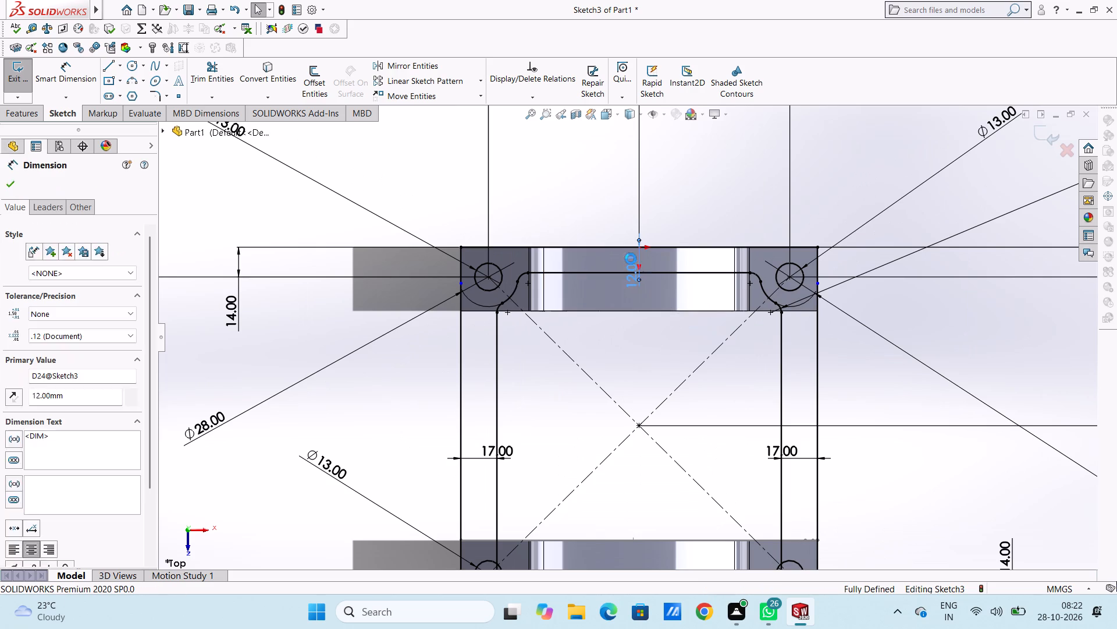
{"action": "type", "text": "17"}
{"action": "key", "text": "Return"}
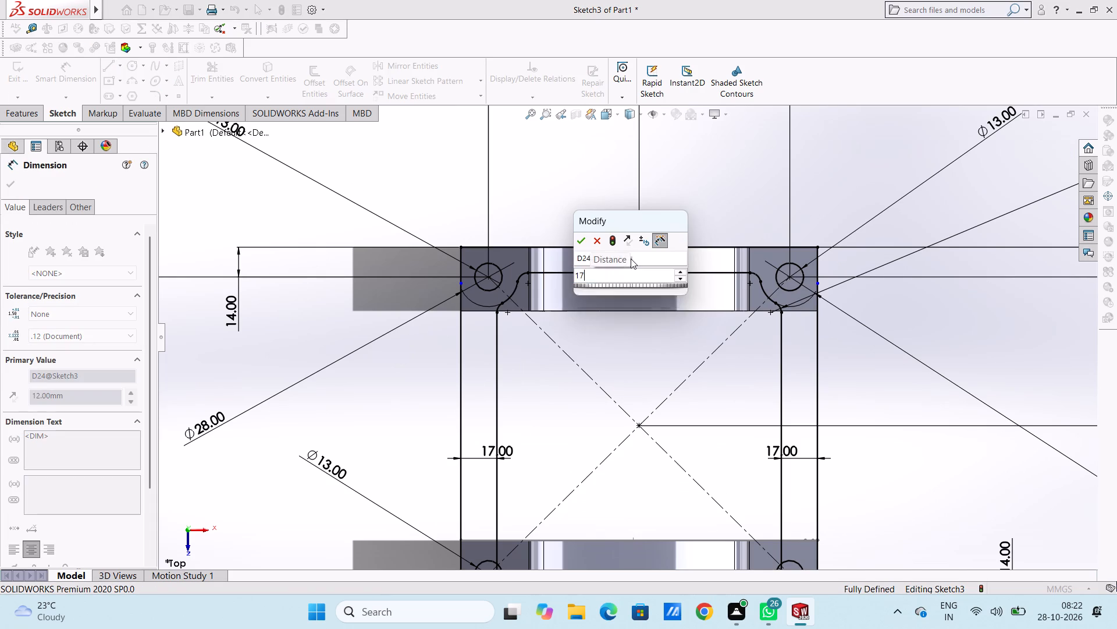
{"action": "left_click", "coordinate": [616, 170]}
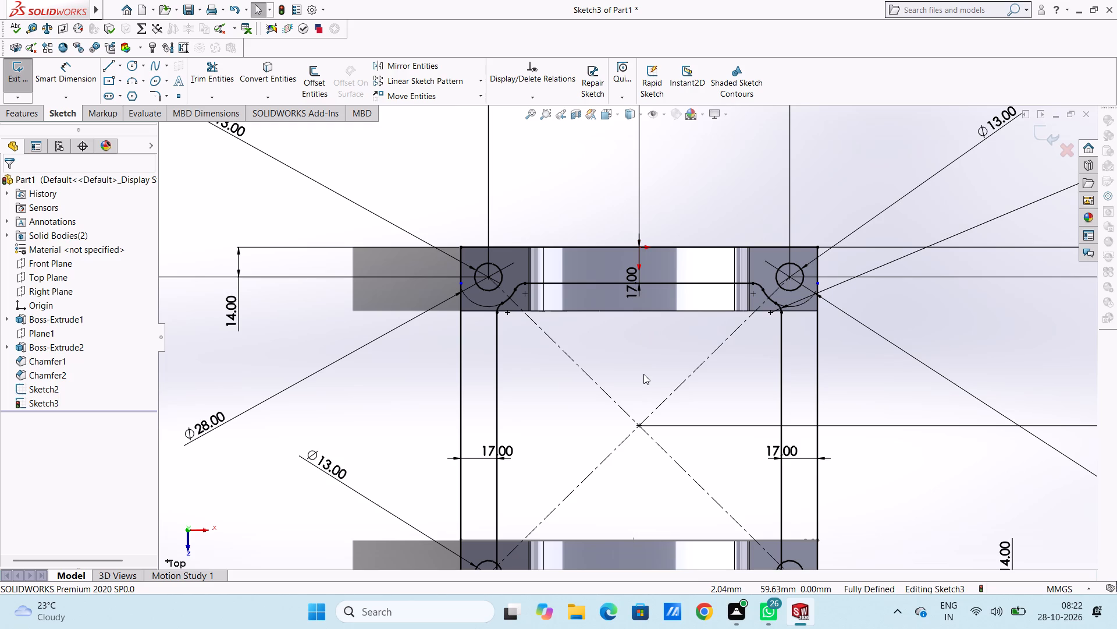
Move the left side strip's 17 mm width dimension higher up along the strip.
{"action": "scroll", "coordinate": [643, 379], "scroll_direction": "up", "scroll_amount": 3}
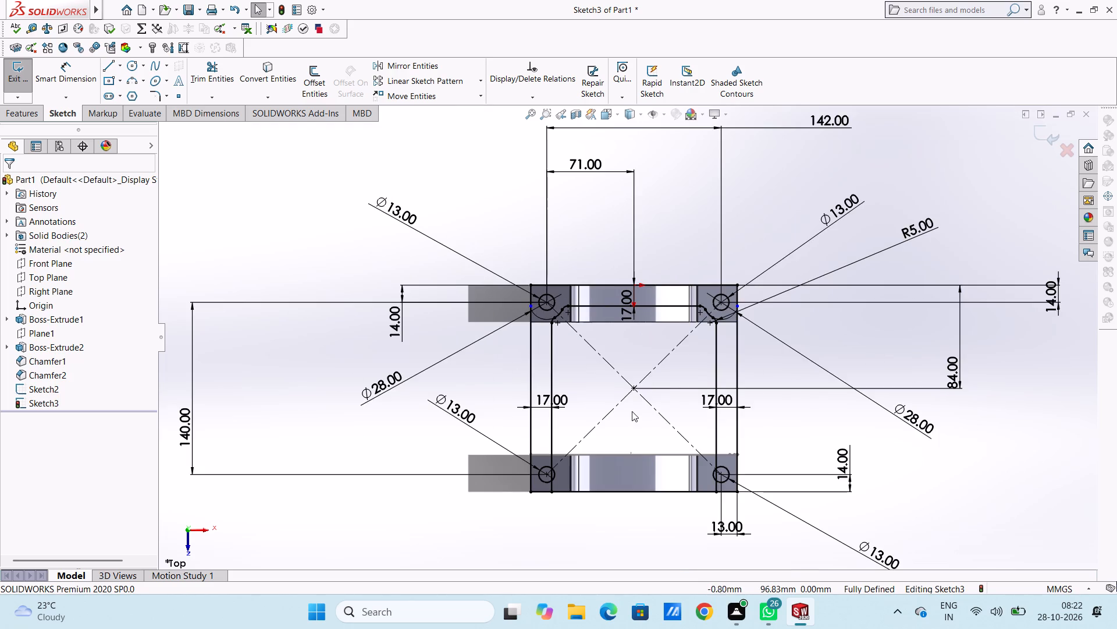
{"action": "scroll", "coordinate": [632, 412], "scroll_direction": "down", "scroll_amount": 2}
{"action": "left_click_drag", "start_coordinate": [492, 395], "coordinate": [475, 353]}
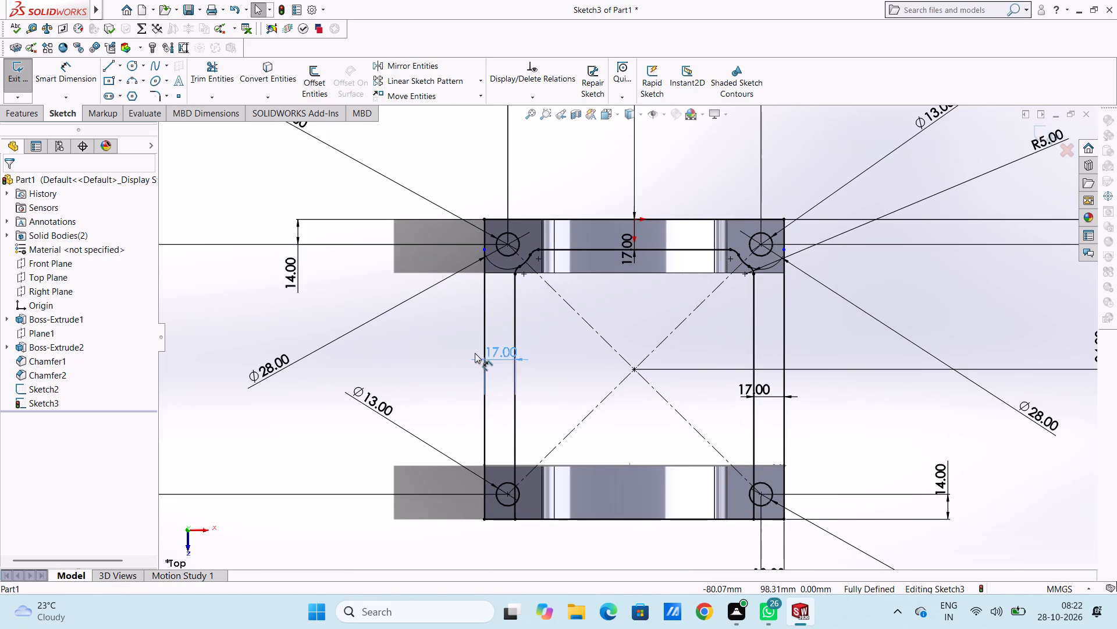
{"action": "left_click_drag", "start_coordinate": [475, 353], "coordinate": [461, 331]}
{"action": "left_click", "coordinate": [397, 359]}
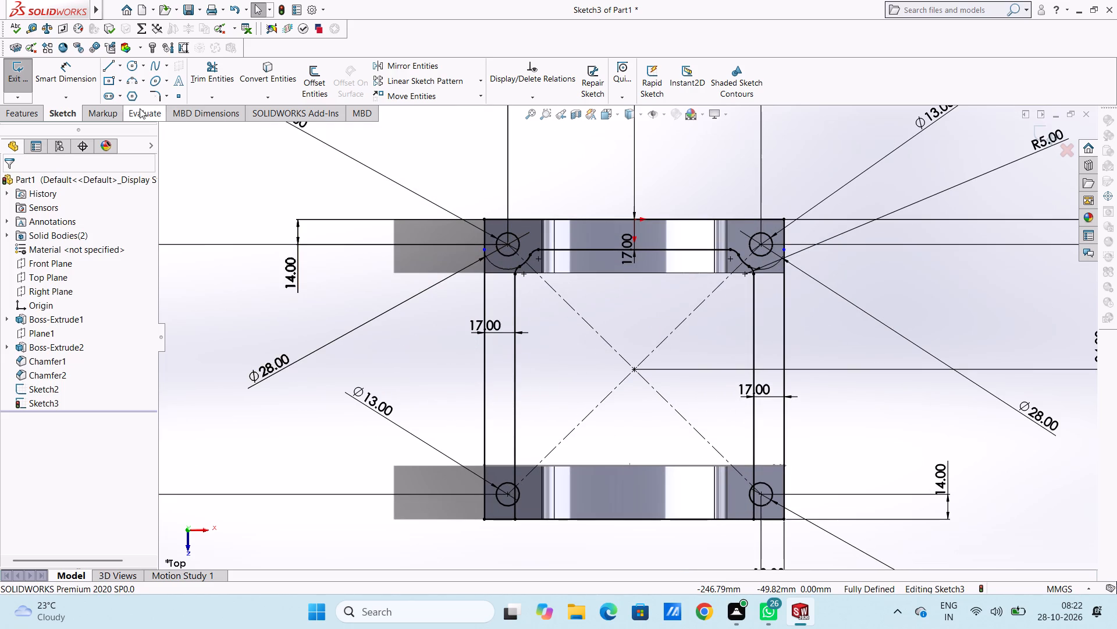
Sketch a 5 mm radius circle on each side strip, aligned with the corner holes and about 45 mm above the lower ones.
{"action": "left_click", "coordinate": [130, 69]}
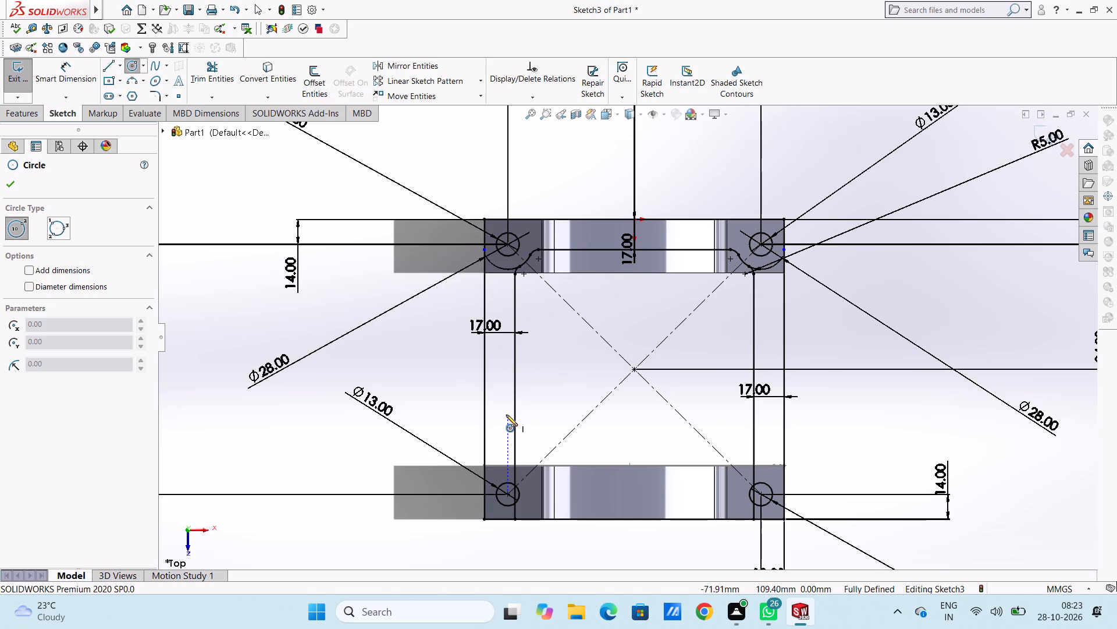
{"action": "left_click", "coordinate": [506, 415]}
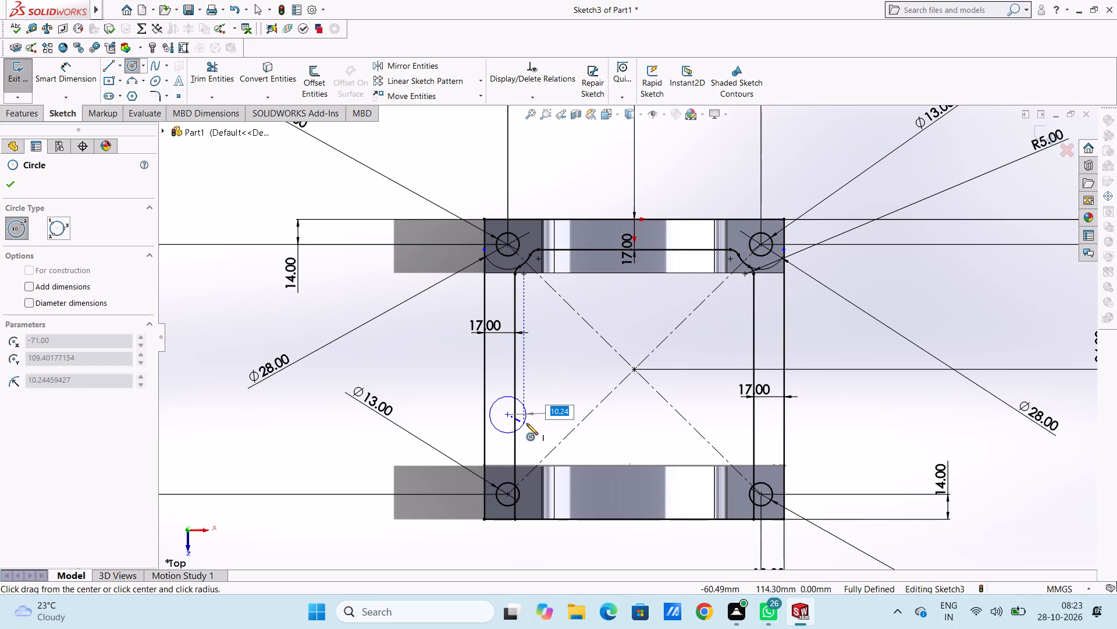
{"action": "key", "text": "5"}
{"action": "key", "text": "Return"}
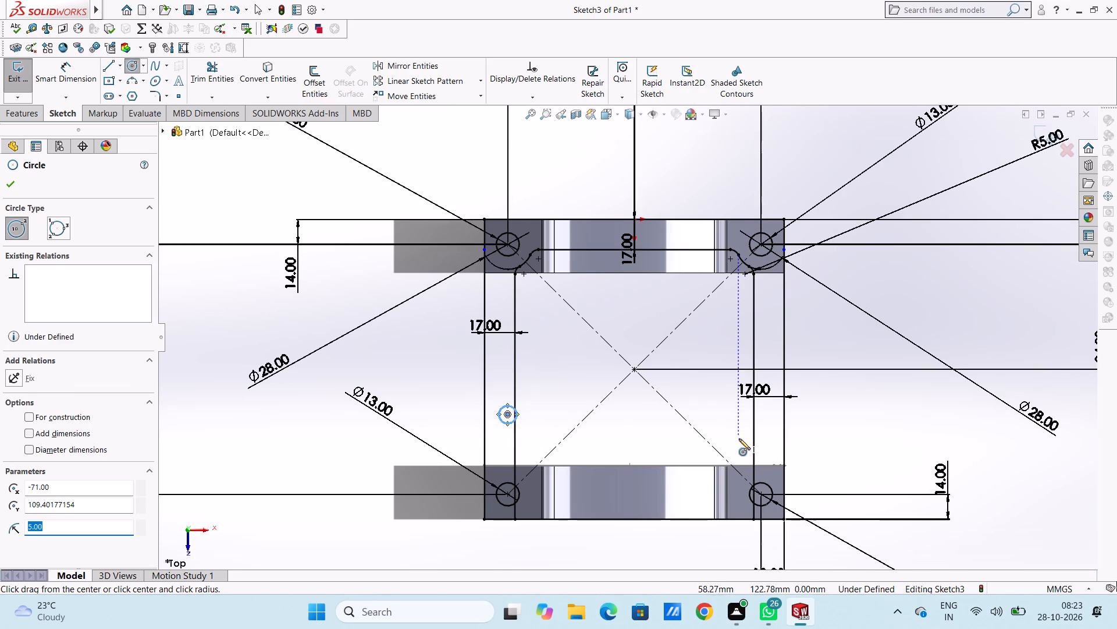
{"action": "left_click", "coordinate": [763, 416]}
{"action": "key", "text": "5"}
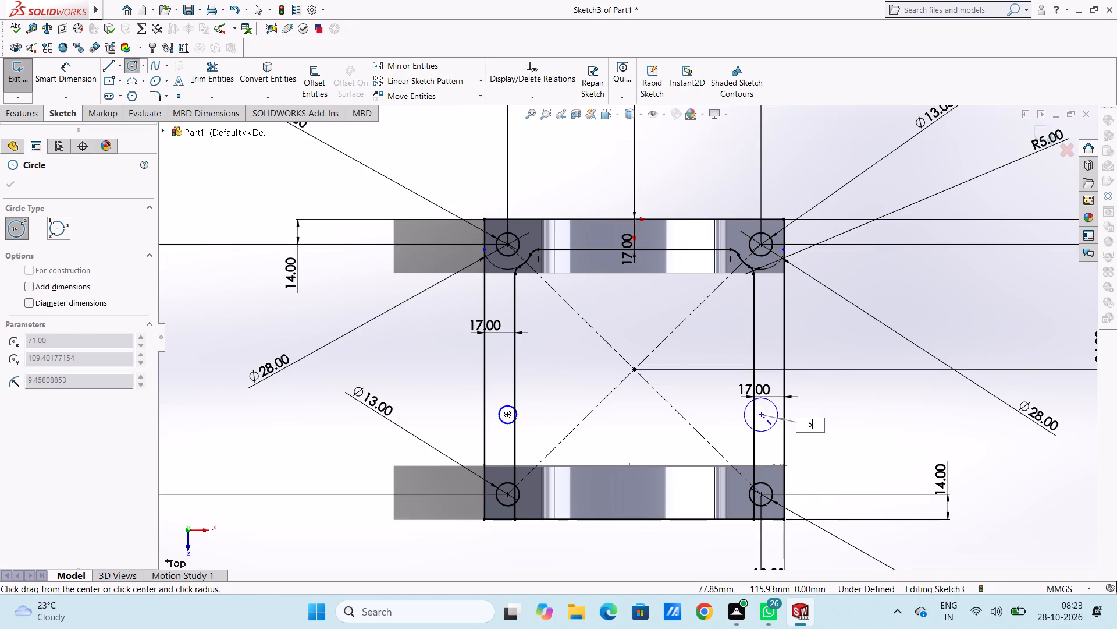
{"action": "key", "text": "Return"}
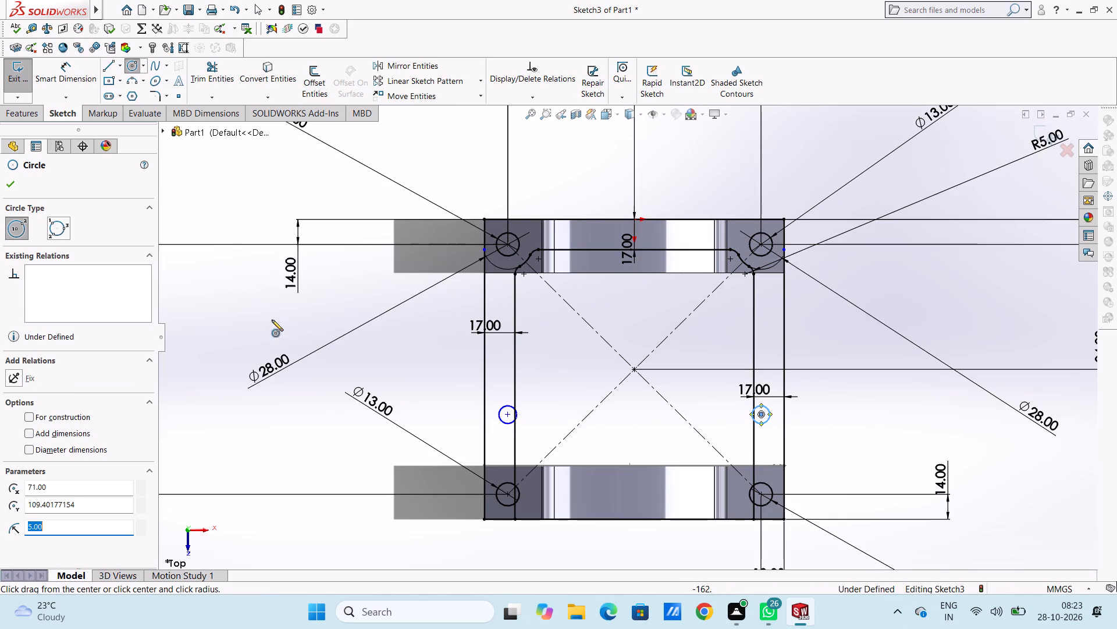
{"action": "left_click", "coordinate": [10, 189]}
Add 10 mm diameter dimensions to the new circles on the left and right side strips.
{"action": "left_click", "coordinate": [74, 80]}
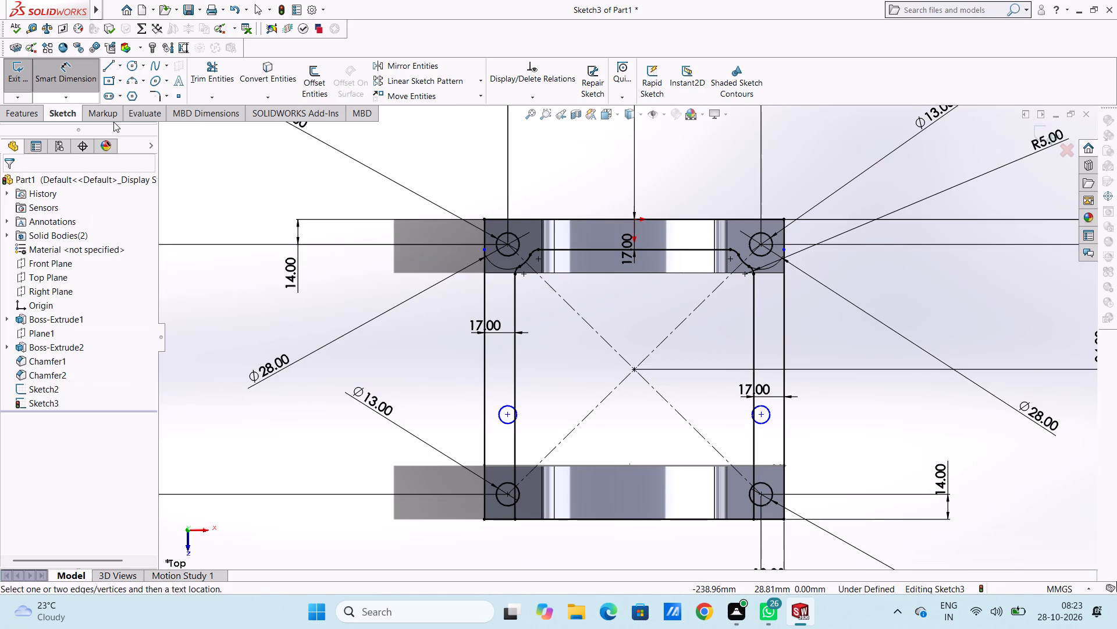
{"action": "left_click", "coordinate": [504, 426]}
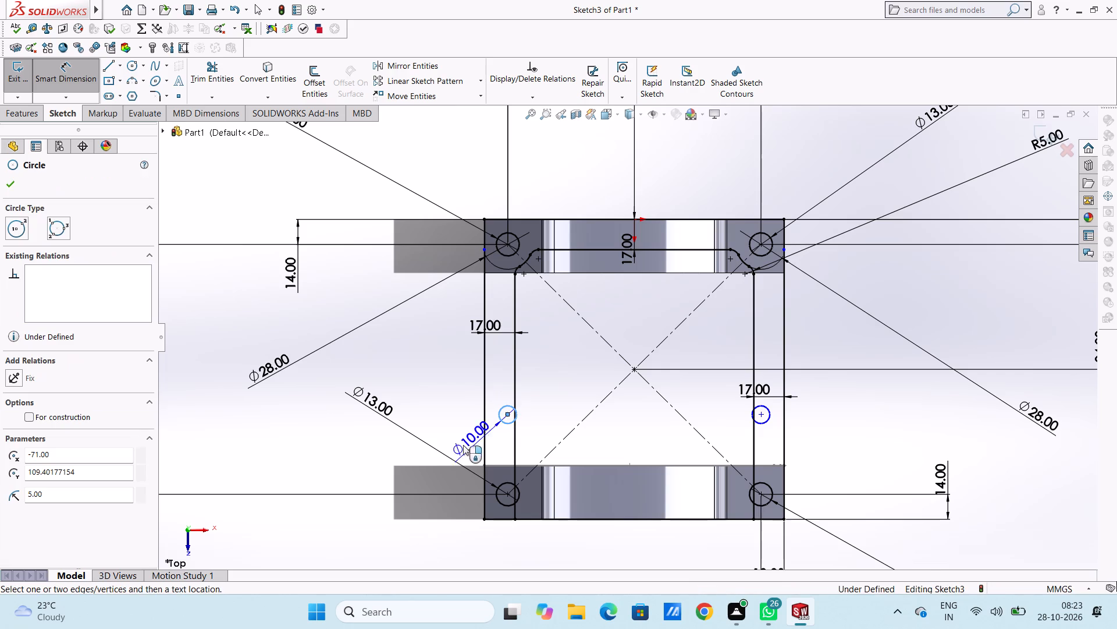
{"action": "left_click", "coordinate": [273, 463]}
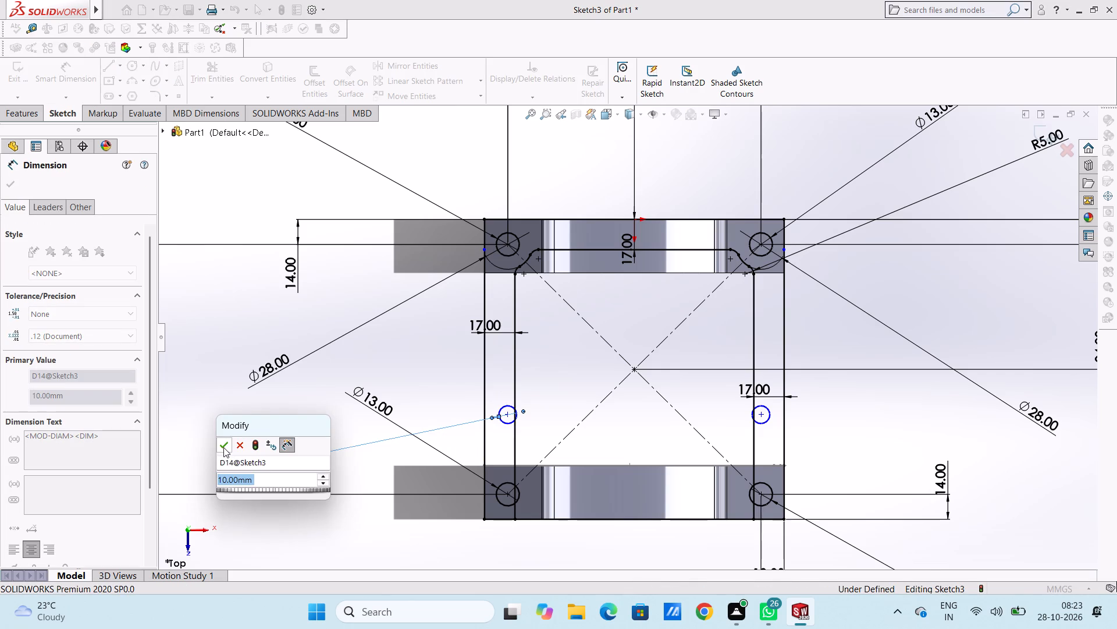
{"action": "left_click", "coordinate": [223, 447]}
{"action": "left_click", "coordinate": [230, 411]}
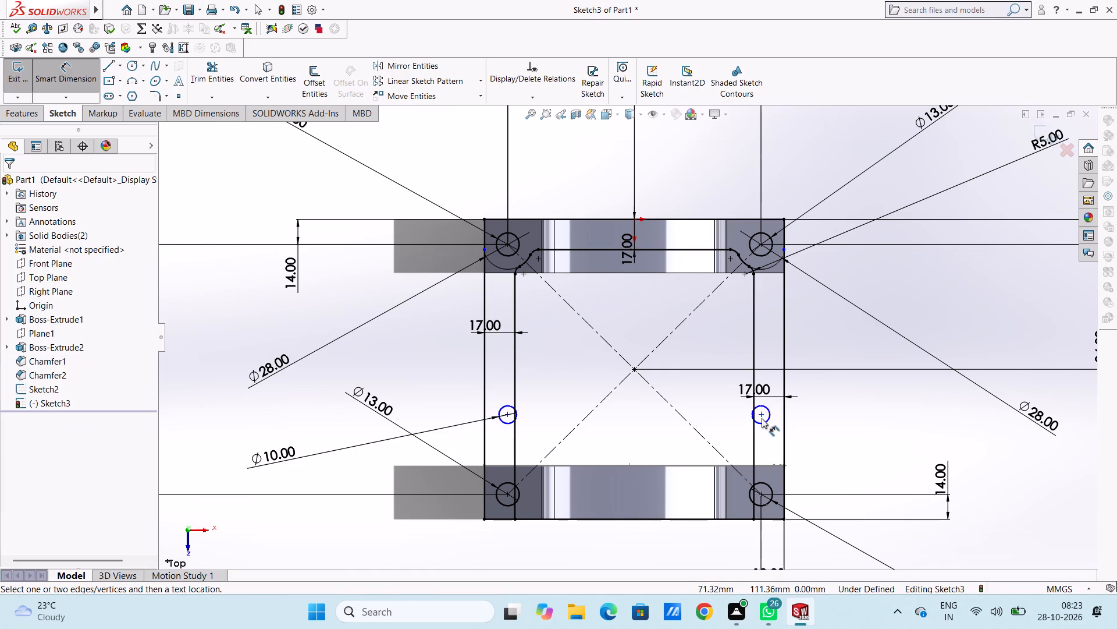
{"action": "left_click", "coordinate": [764, 422]}
{"action": "left_click", "coordinate": [1035, 456]}
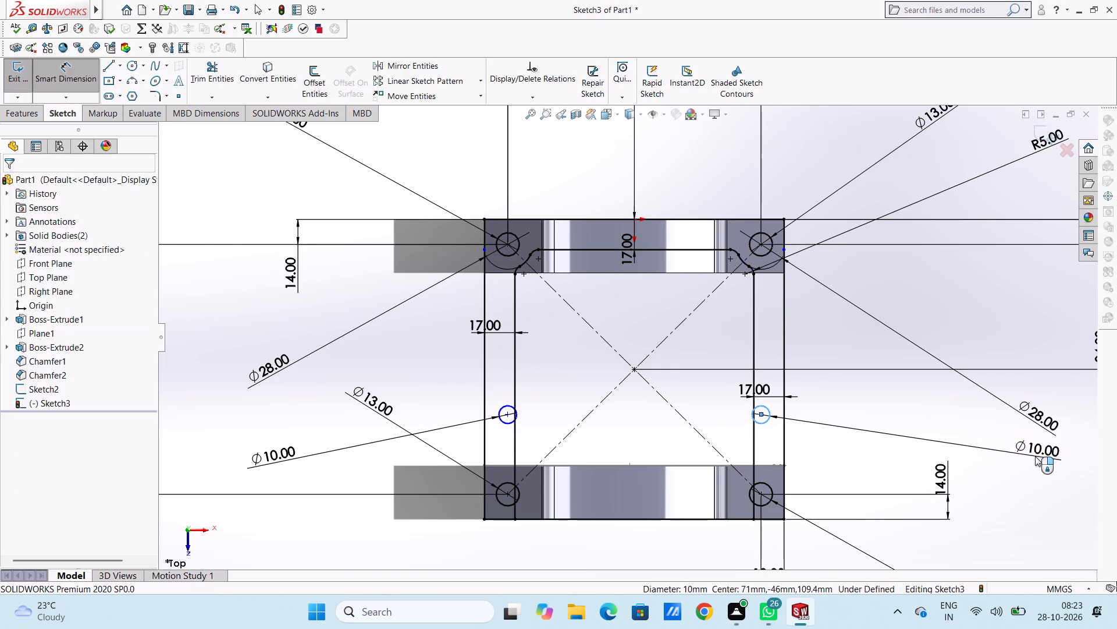
{"action": "left_click", "coordinate": [989, 434]}
{"action": "left_click", "coordinate": [962, 420]}
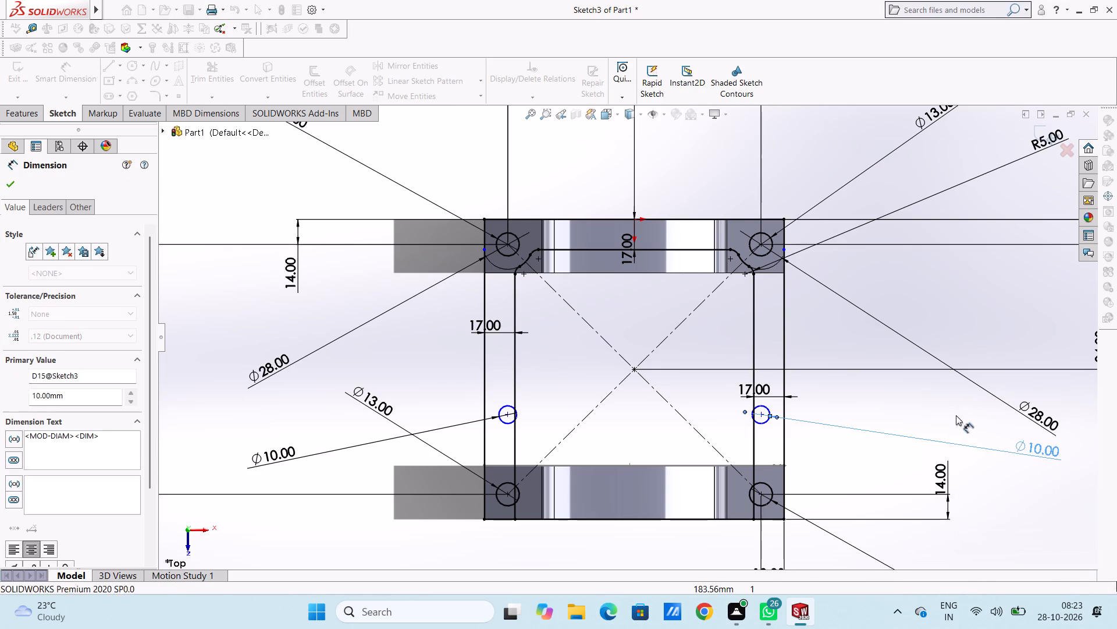
Dimension the right small circle's centre 13 mm from the right outer vertical edge.
{"action": "left_click", "coordinate": [760, 418]}
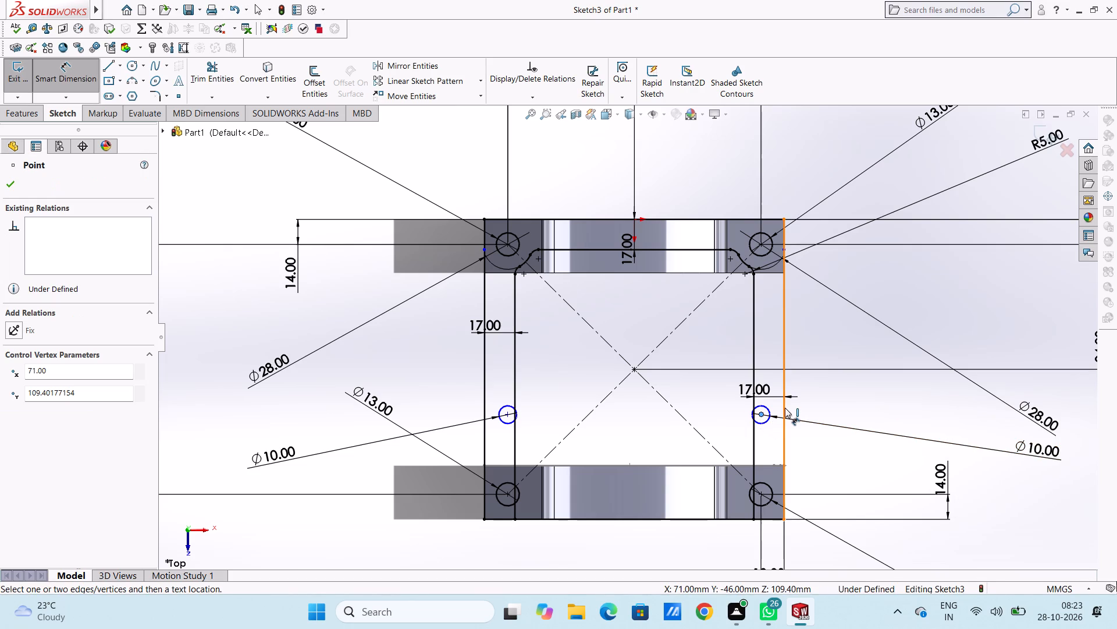
{"action": "left_click", "coordinate": [785, 409]}
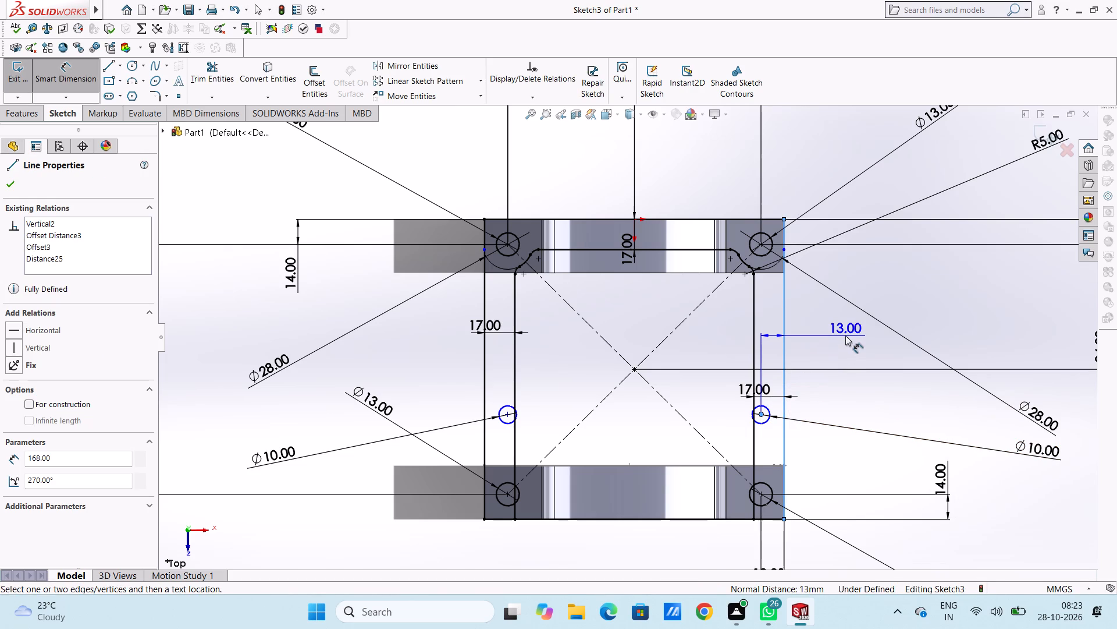
{"action": "left_click", "coordinate": [838, 346]}
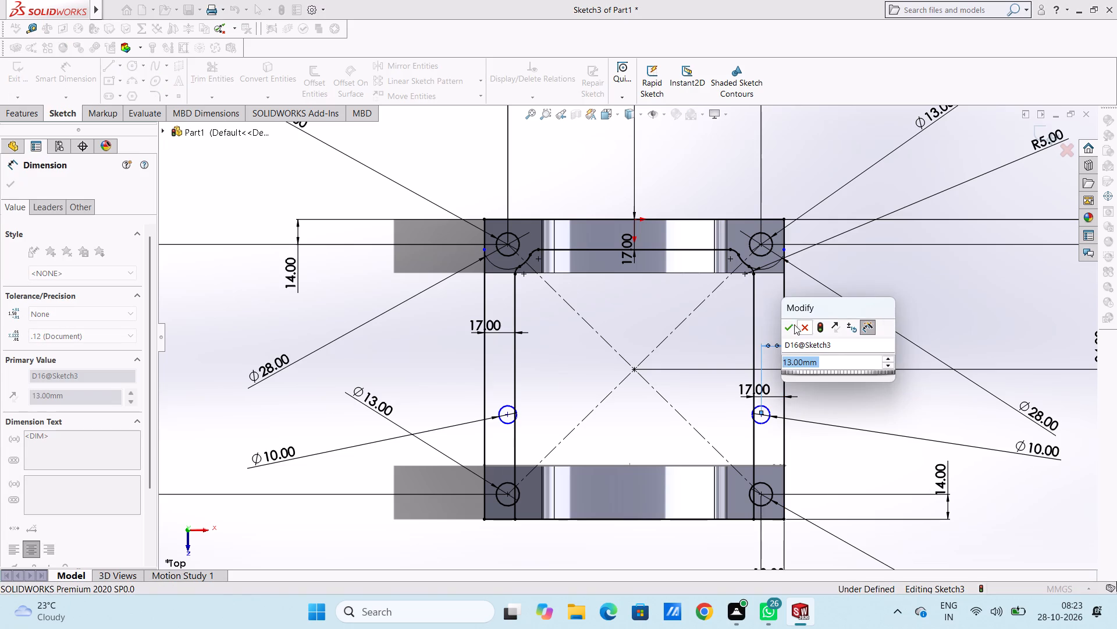
{"action": "left_click", "coordinate": [788, 324]}
{"action": "left_click", "coordinate": [729, 354]}
Dimension the left small circle's centre 13 mm from the left outer vertical edge.
{"action": "scroll", "coordinate": [700, 430], "scroll_direction": "up", "scroll_amount": 4}
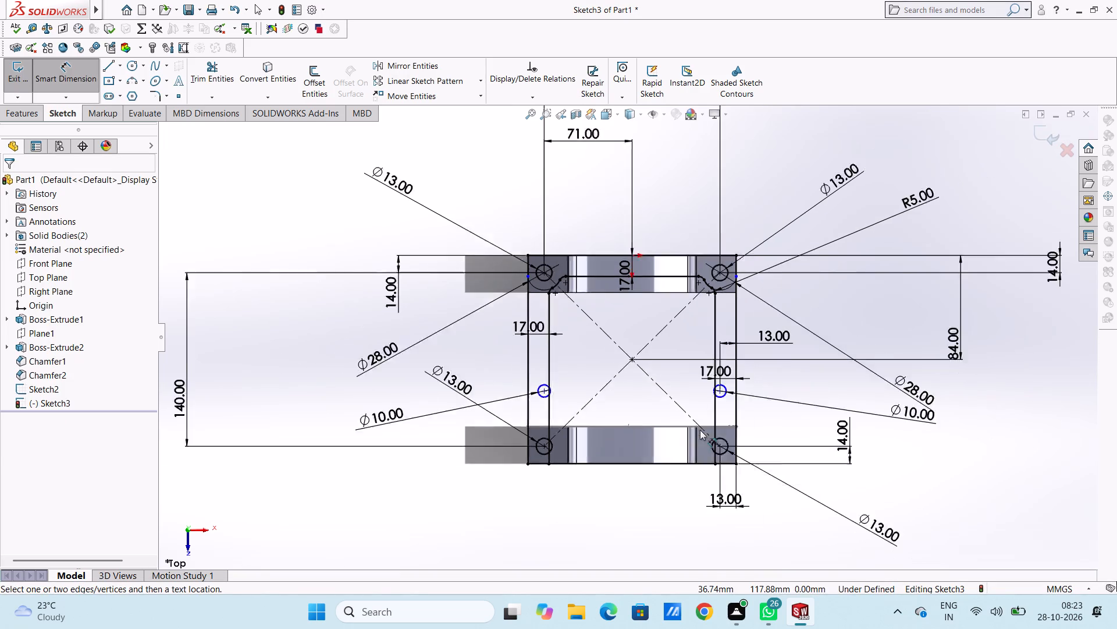
{"action": "scroll", "coordinate": [650, 400], "scroll_direction": "down", "scroll_amount": 3}
{"action": "scroll", "coordinate": [672, 324], "scroll_direction": "down", "scroll_amount": 3}
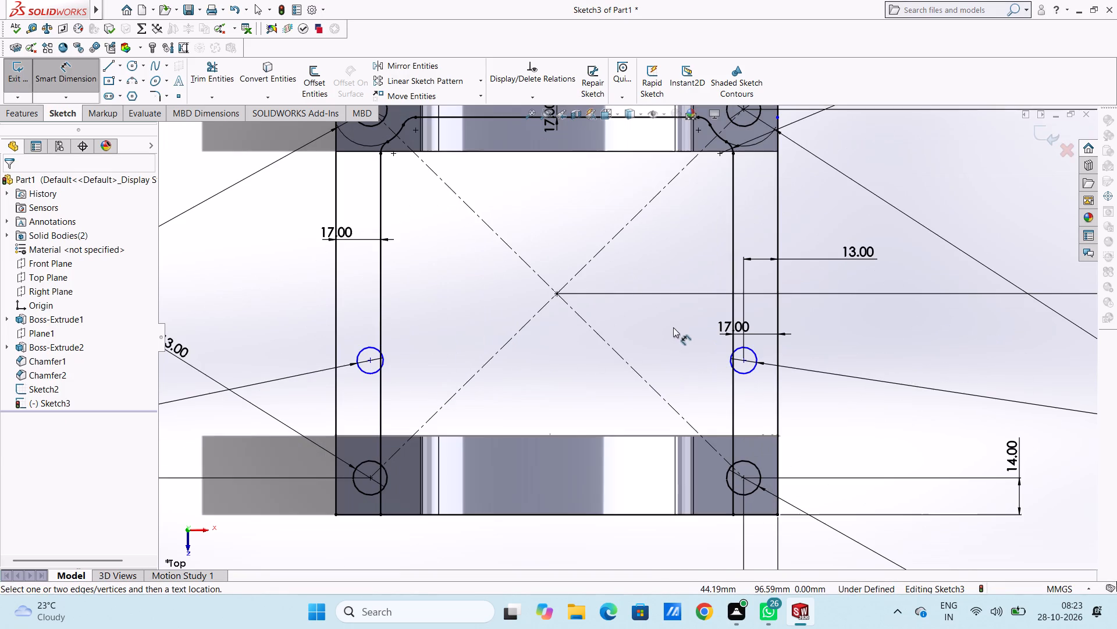
{"action": "left_click", "coordinate": [371, 361]}
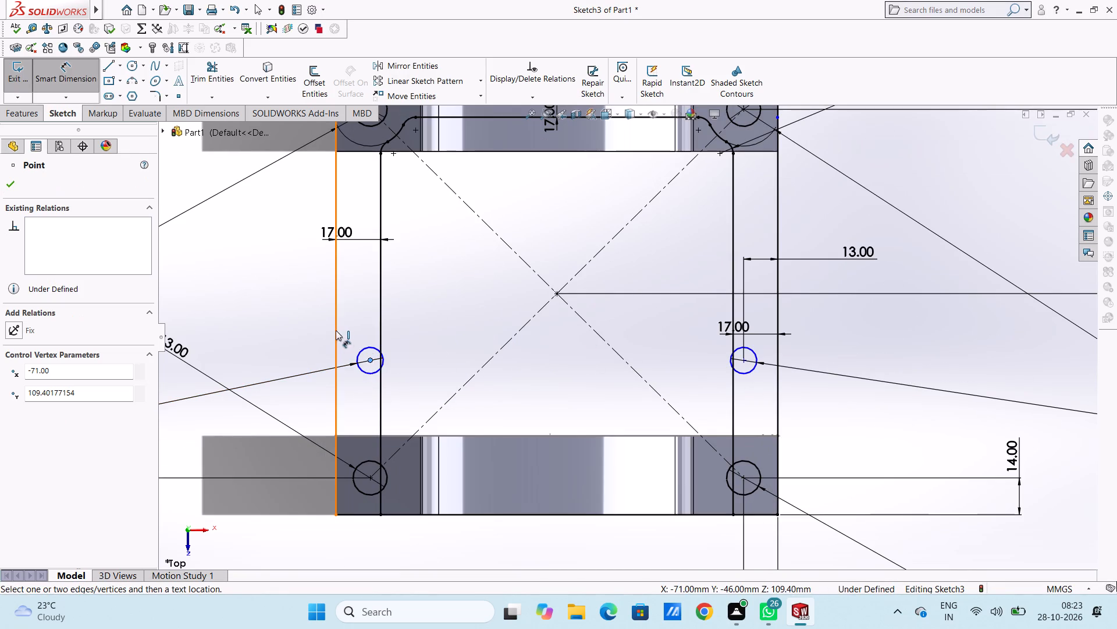
{"action": "left_click", "coordinate": [335, 330]}
{"action": "left_click", "coordinate": [255, 248]}
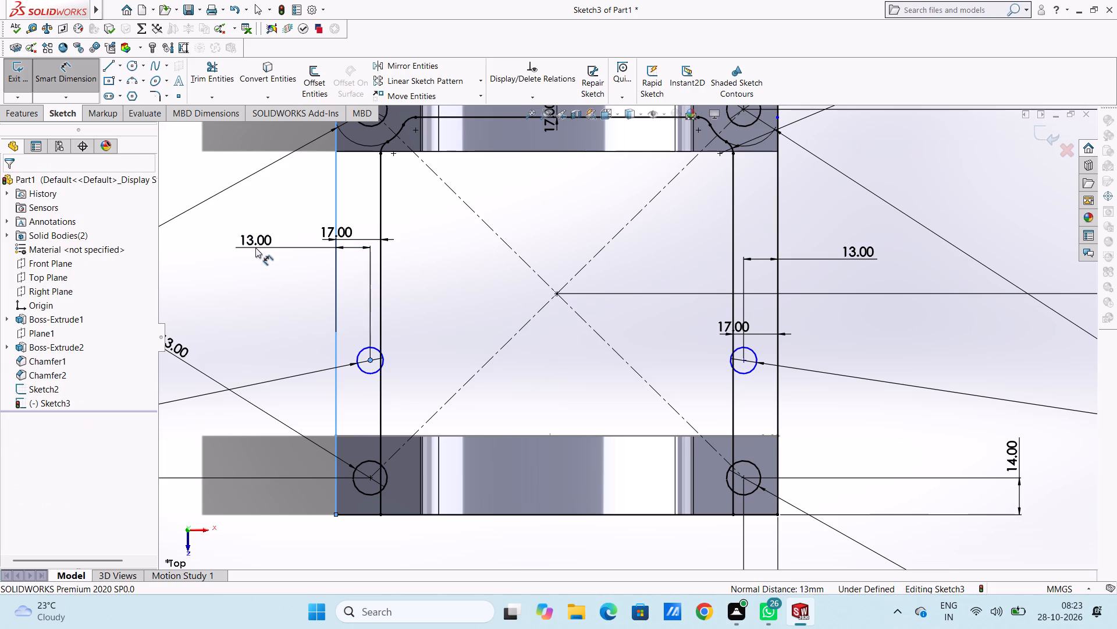
{"action": "left_click", "coordinate": [202, 236]}
{"action": "left_click", "coordinate": [234, 278]}
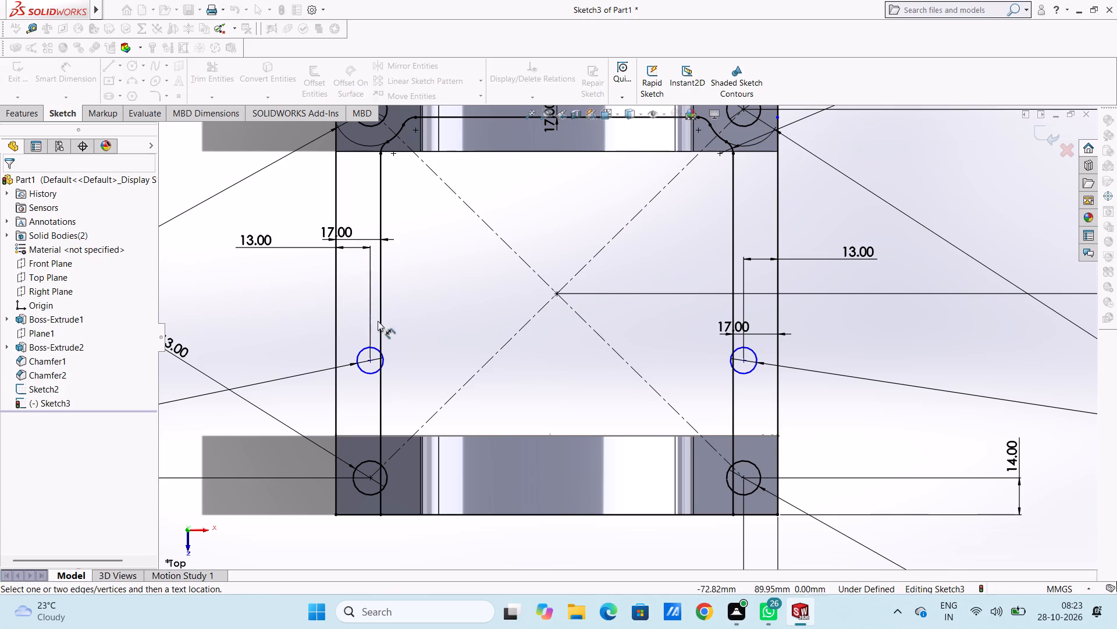
Dimension the left small circle's centre 40 mm vertically from the lower-left hole's centre.
{"action": "scroll", "coordinate": [402, 345], "scroll_direction": "up", "scroll_amount": 4}
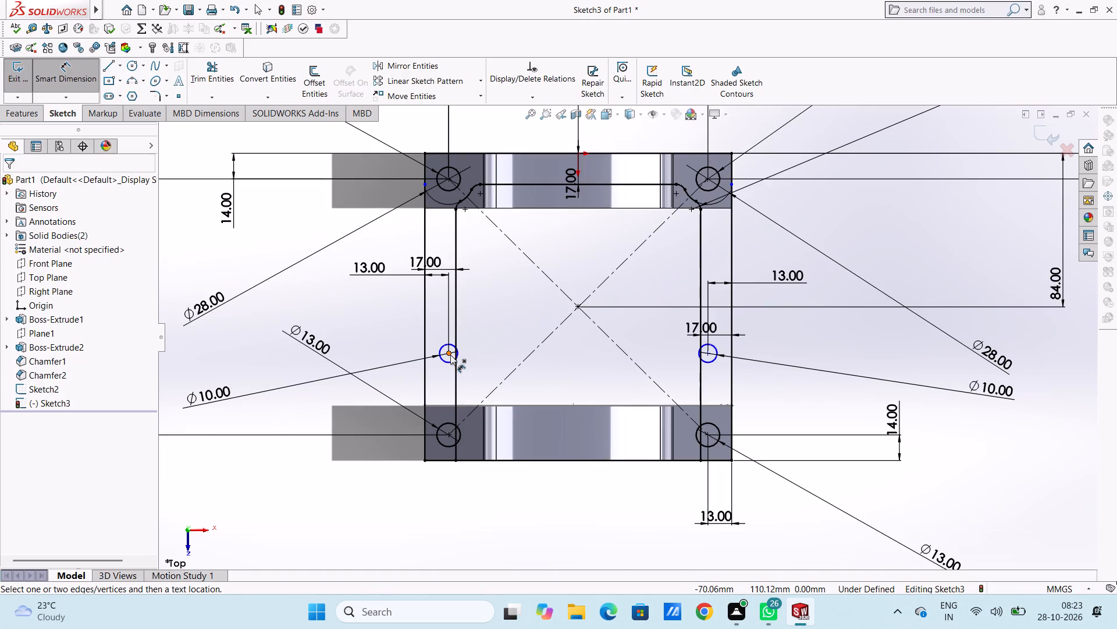
{"action": "left_click", "coordinate": [450, 355]}
{"action": "left_click", "coordinate": [448, 435]}
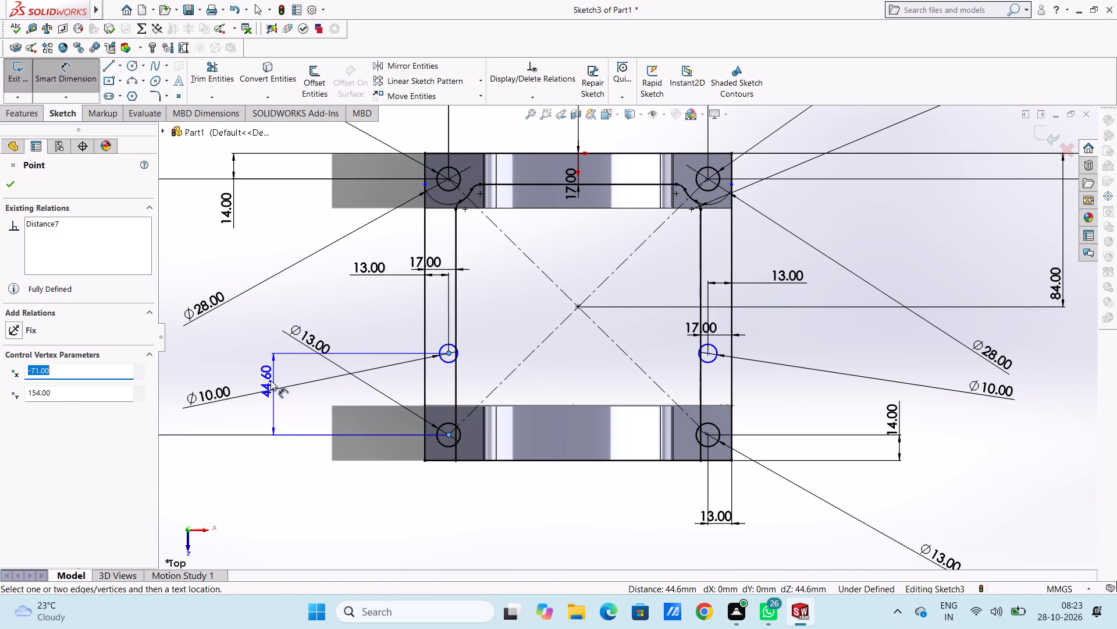
{"action": "left_click", "coordinate": [253, 363]}
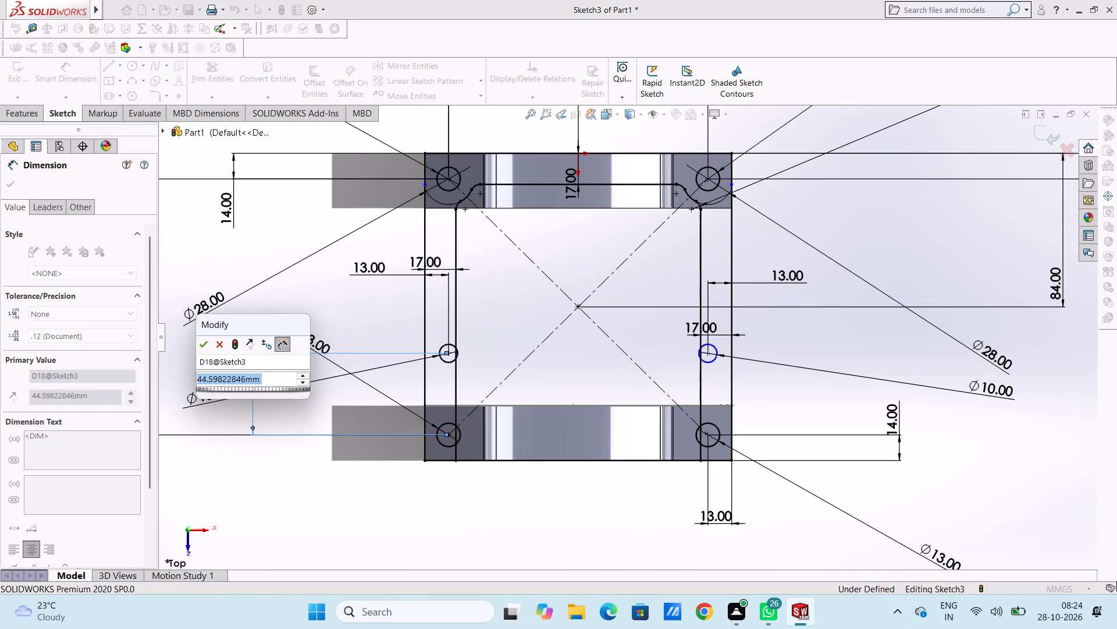
{"action": "type", "text": "40"}
{"action": "key", "text": "Return"}
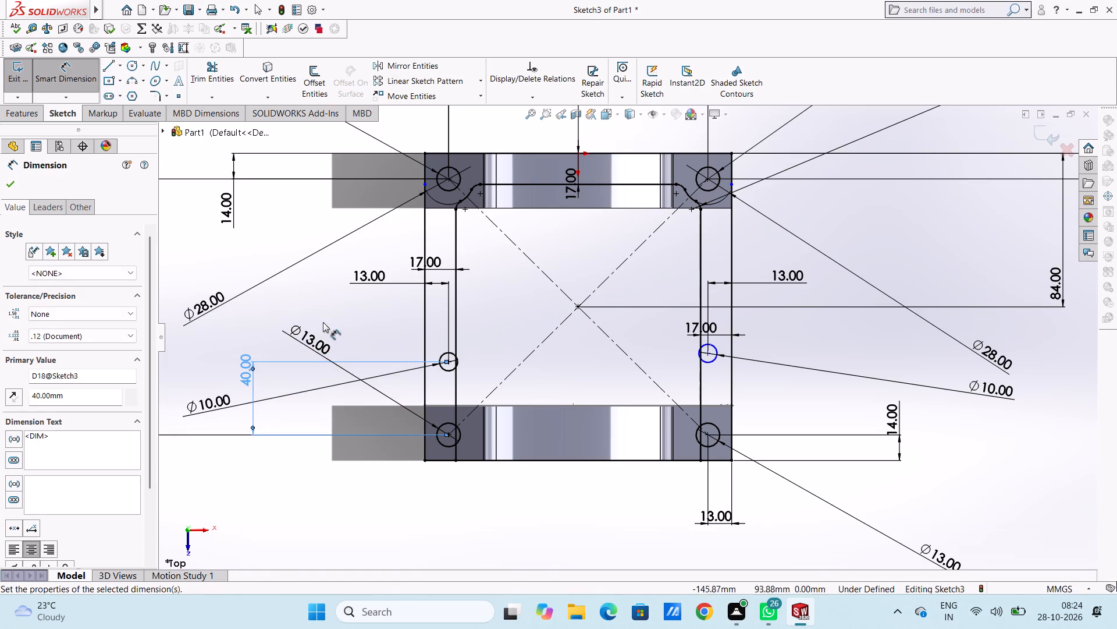
{"action": "left_click", "coordinate": [348, 332]}
Dimension the right small circle's centre 40 mm vertically from the lower-right hole's centre.
{"action": "left_click", "coordinate": [710, 352]}
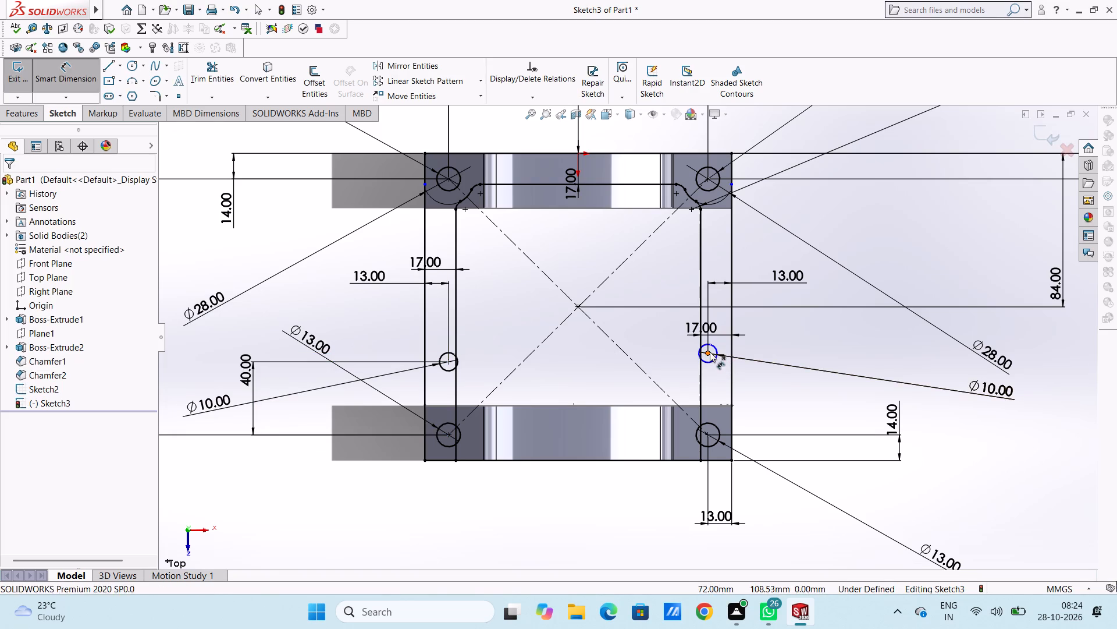
{"action": "left_click", "coordinate": [708, 434]}
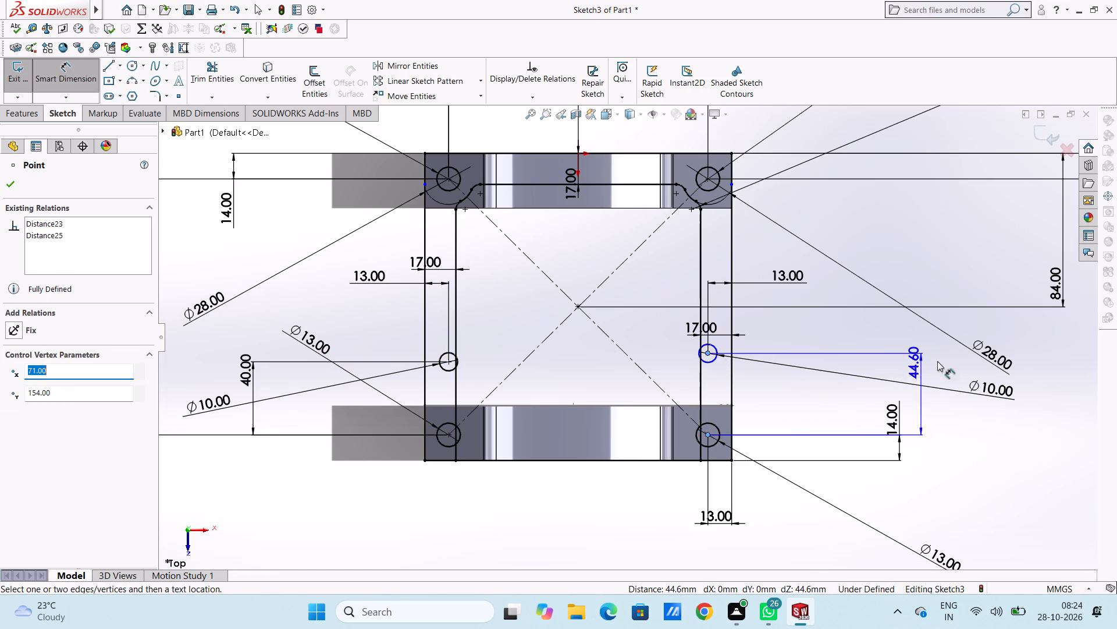
{"action": "left_click", "coordinate": [945, 361]}
{"action": "type", "text": "40"}
{"action": "key", "text": "Return"}
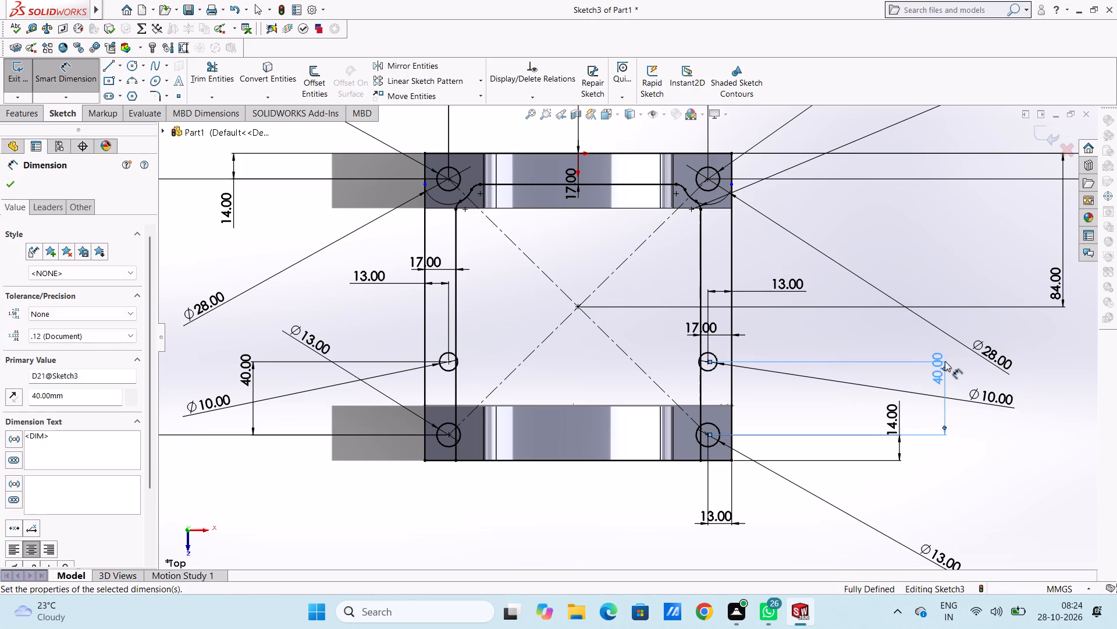
{"action": "left_click", "coordinate": [827, 331]}
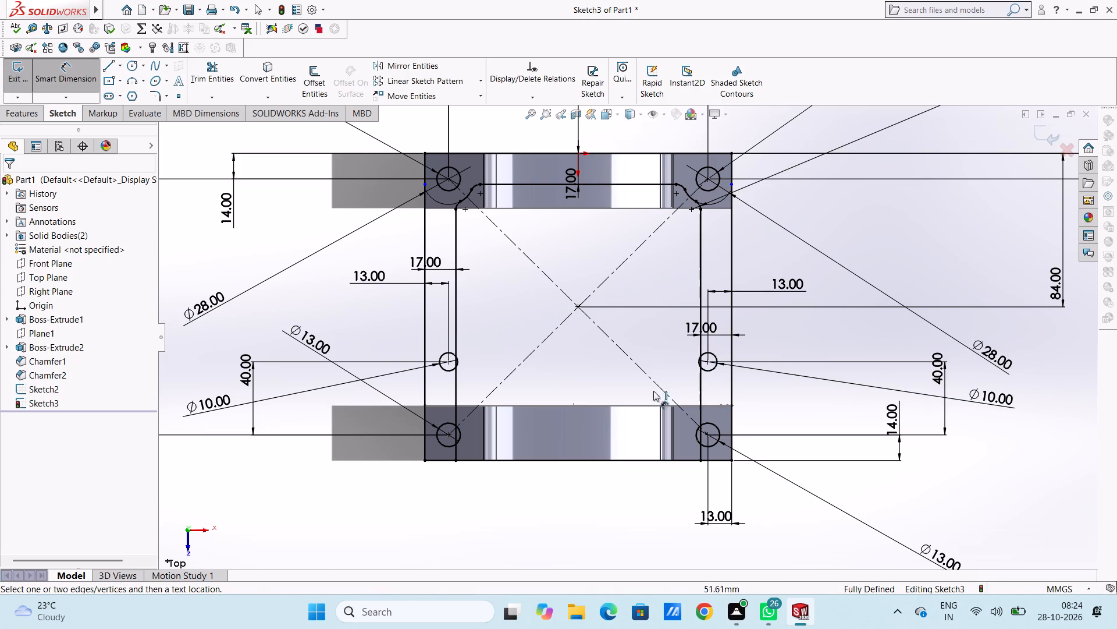
Sketch a circle of 12 mm radius concentric with each of the two 10 mm side-strip holes.
{"action": "scroll", "coordinate": [605, 352], "scroll_direction": "down", "scroll_amount": 1}
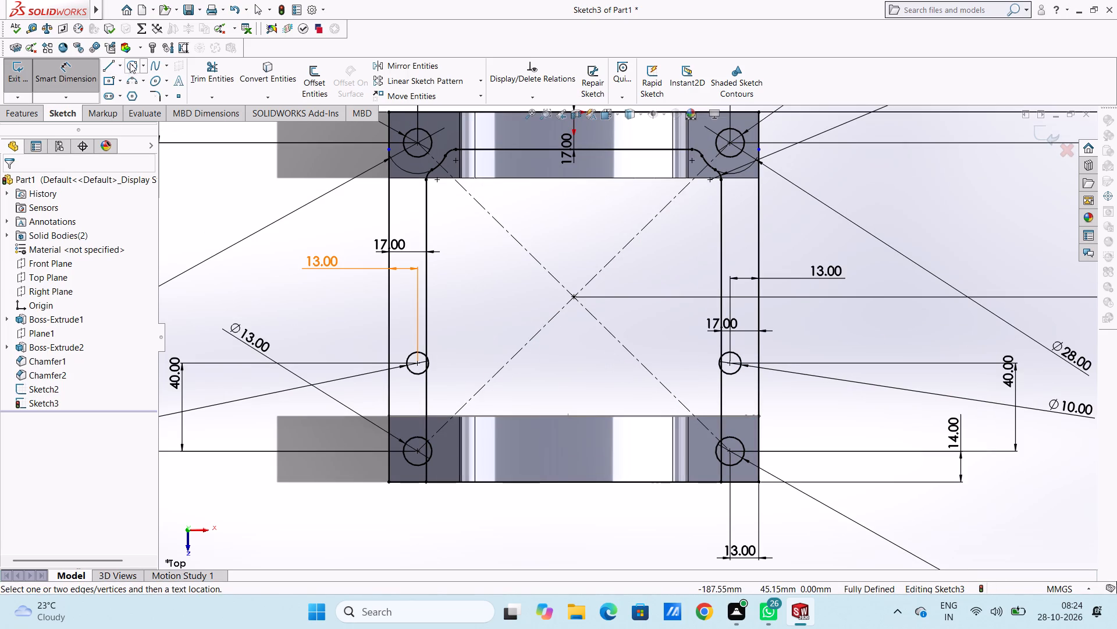
{"action": "left_click", "coordinate": [131, 61]}
{"action": "left_click", "coordinate": [418, 365]}
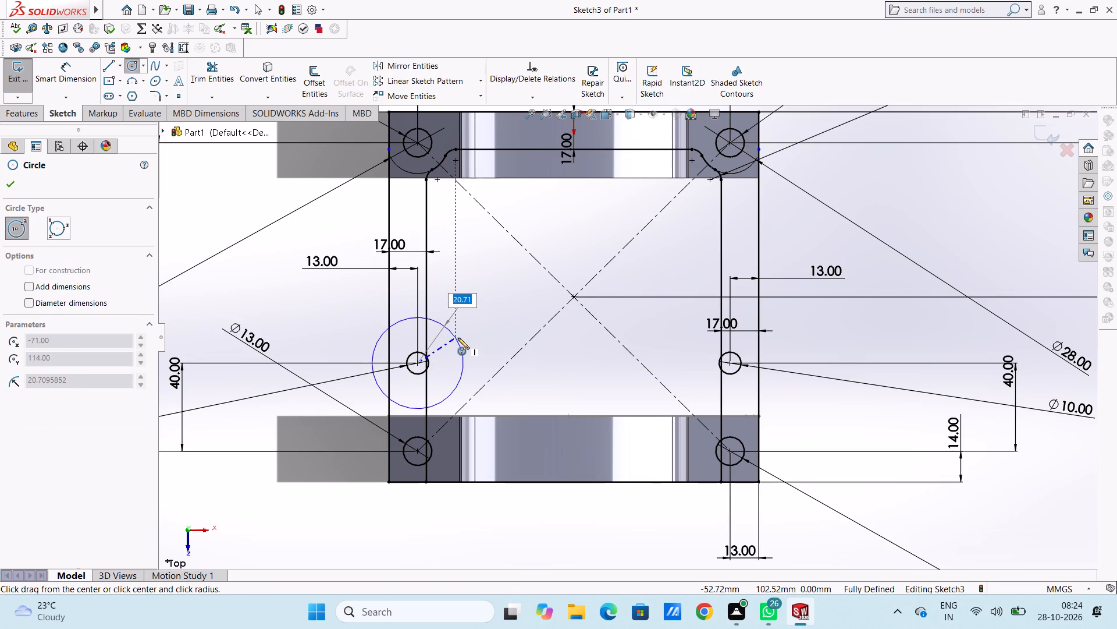
{"action": "type", "text": "12"}
{"action": "key", "text": "Return"}
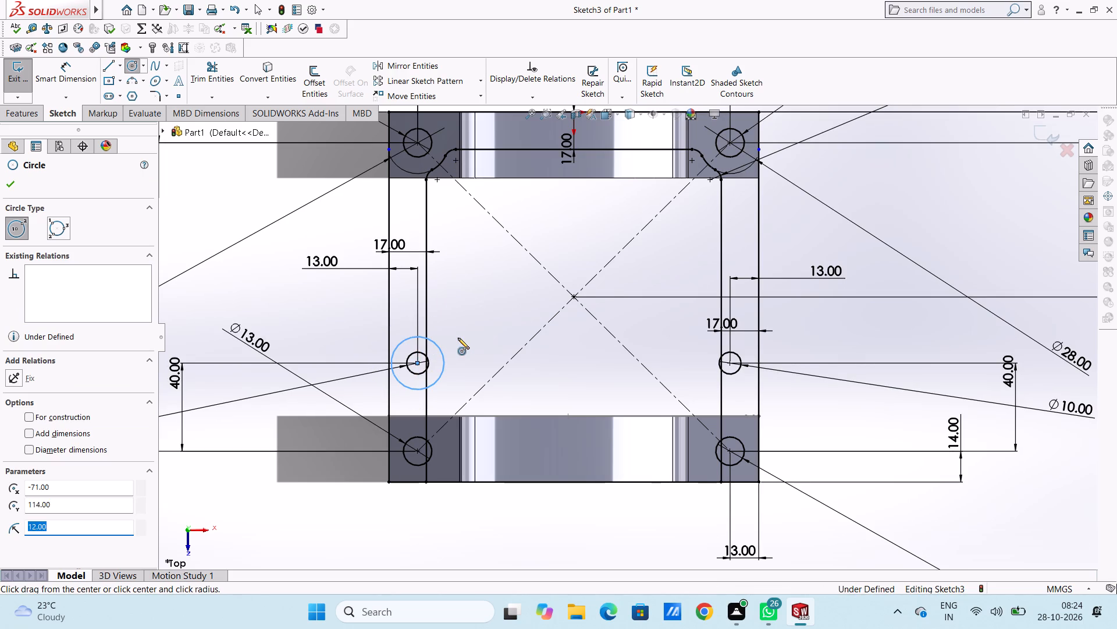
{"action": "left_click", "coordinate": [728, 362]}
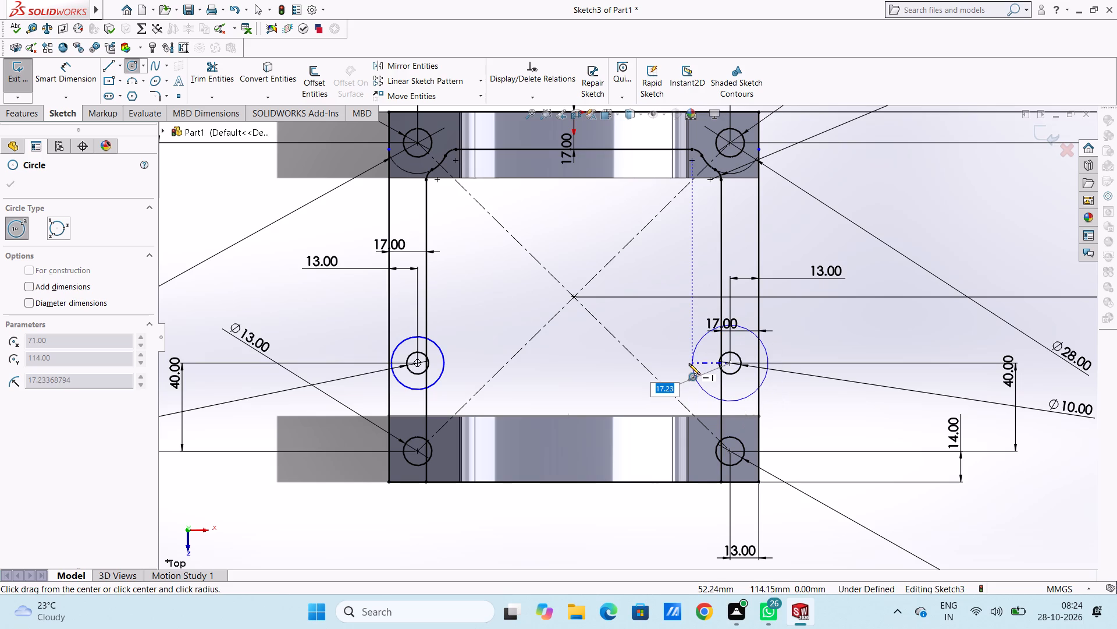
{"action": "type", "text": "12"}
{"action": "key", "text": "Return"}
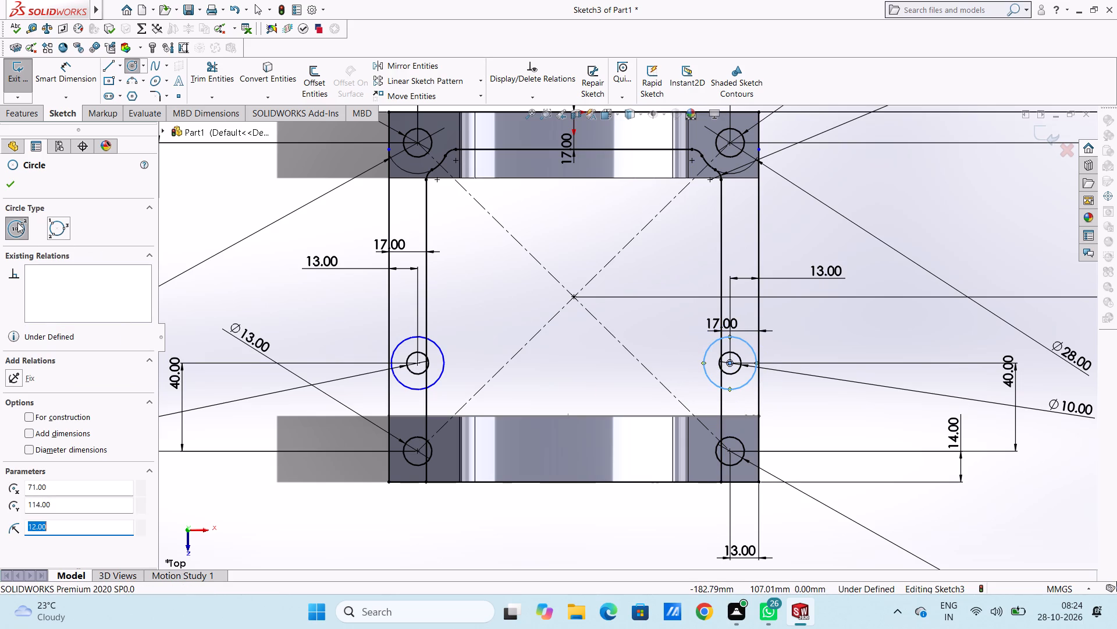
{"action": "left_click", "coordinate": [10, 181]}
{"action": "left_click", "coordinate": [210, 202]}
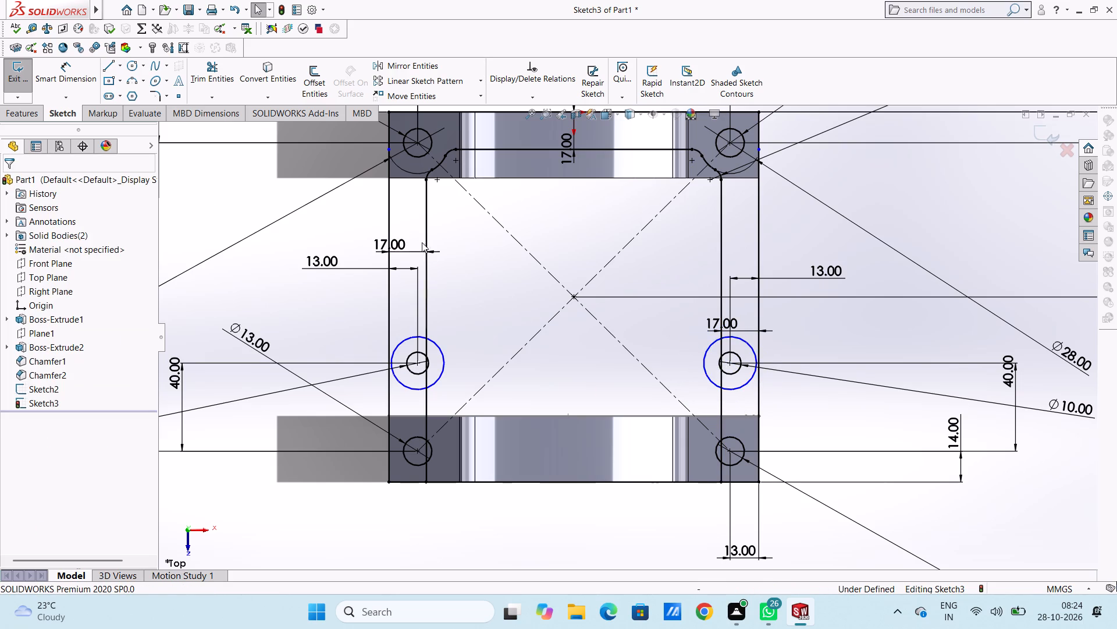
Dimension both circles around the 10 mm holes with a 24 mm diameter each.
{"action": "scroll", "coordinate": [425, 247], "scroll_direction": "up", "scroll_amount": 4}
{"action": "scroll", "coordinate": [567, 373], "scroll_direction": "down", "scroll_amount": 2}
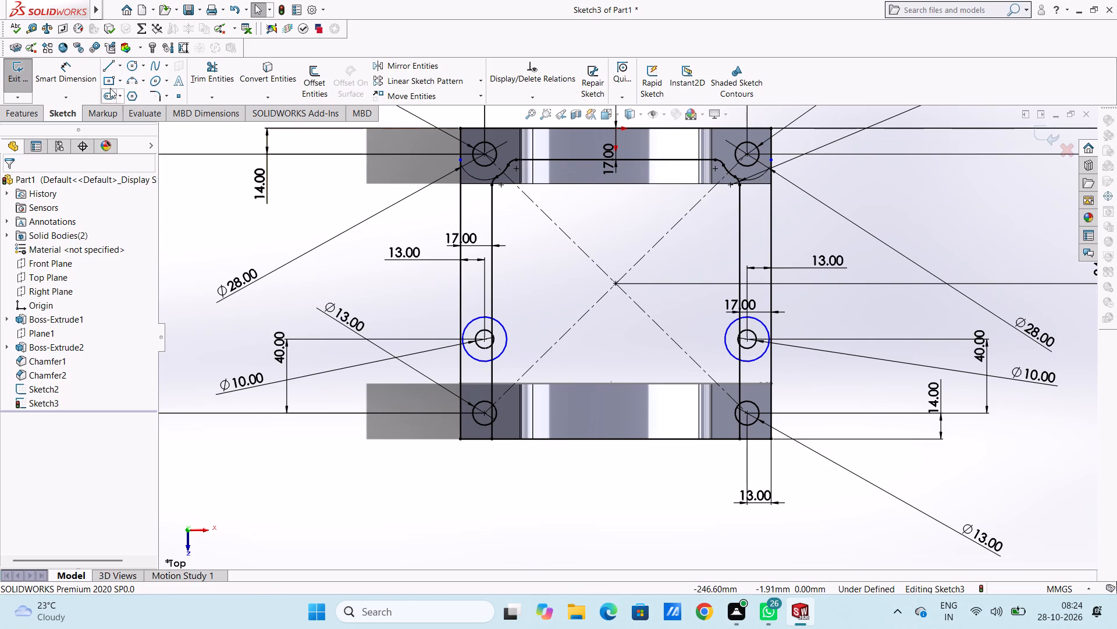
{"action": "left_click", "coordinate": [83, 80]}
{"action": "left_click", "coordinate": [476, 364]}
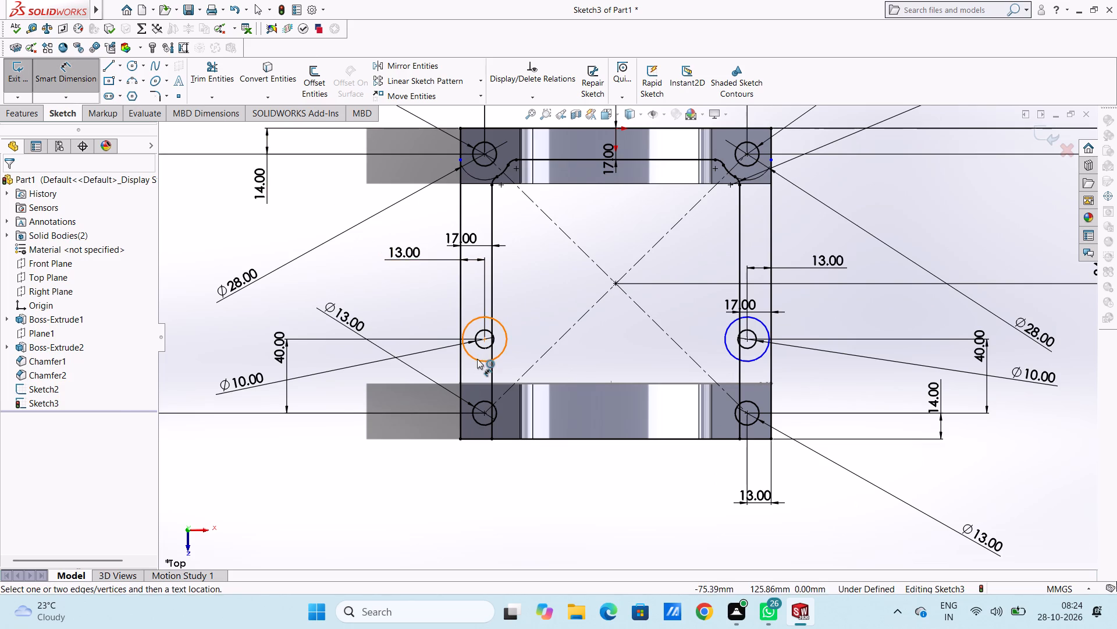
{"action": "left_click", "coordinate": [477, 359]}
{"action": "left_click", "coordinate": [283, 463]}
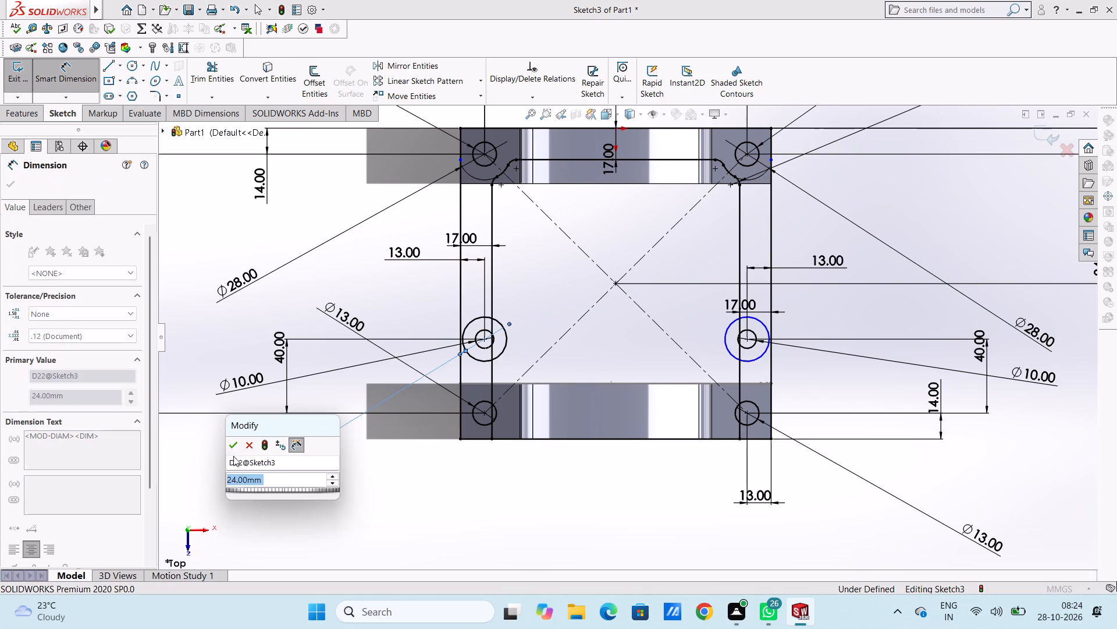
{"action": "double_click", "coordinate": [227, 448]}
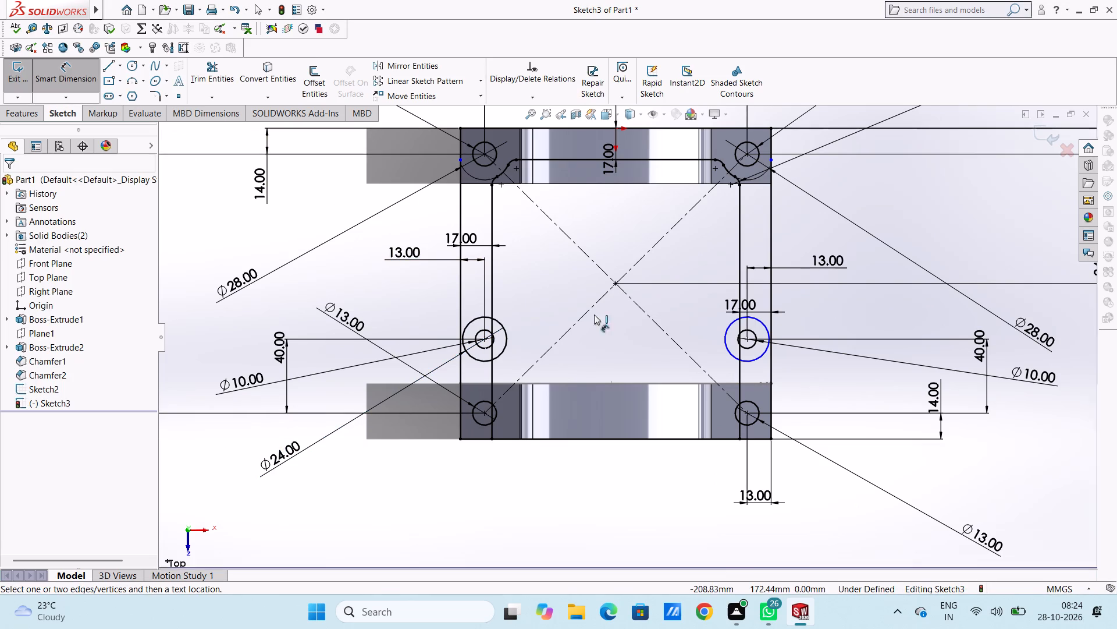
{"action": "left_click", "coordinate": [759, 359]}
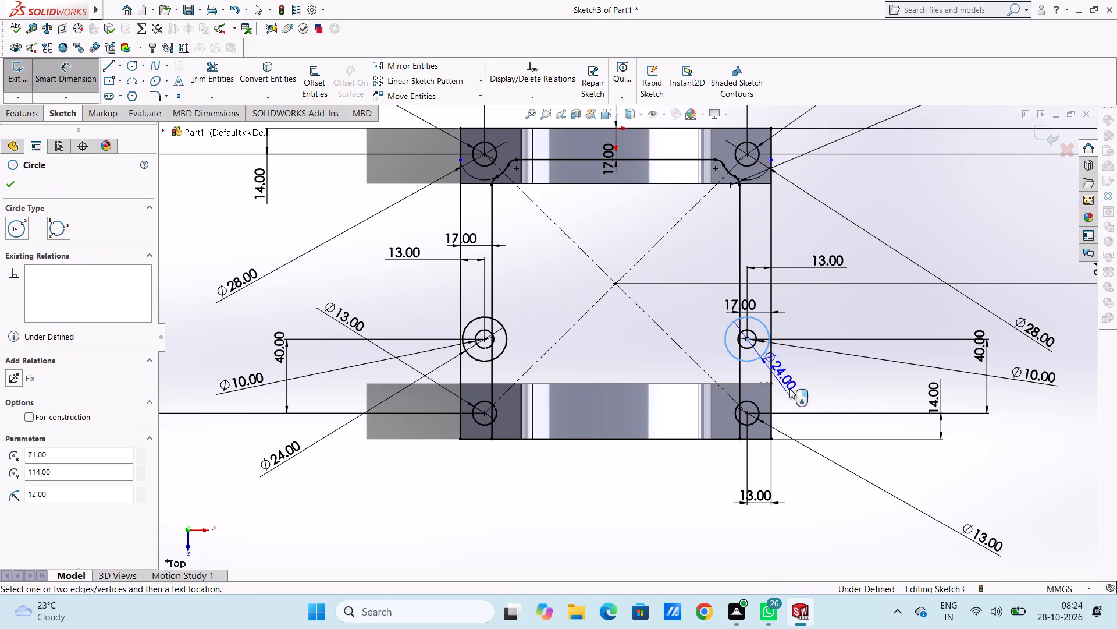
{"action": "left_click", "coordinate": [1012, 513]}
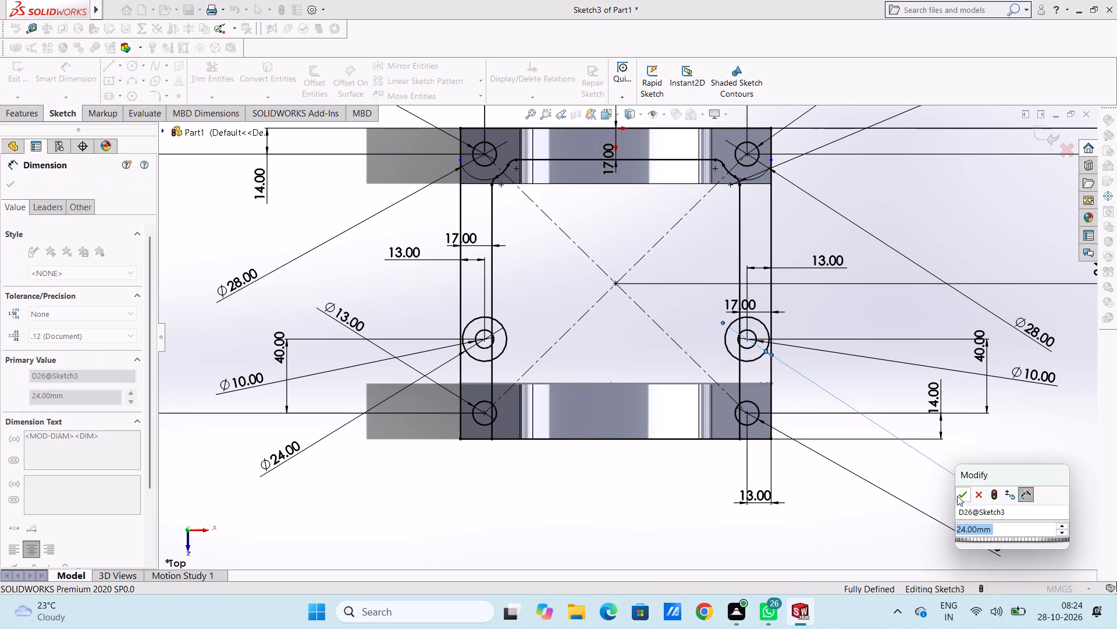
{"action": "left_click", "coordinate": [956, 495]}
{"action": "left_click", "coordinate": [920, 486]}
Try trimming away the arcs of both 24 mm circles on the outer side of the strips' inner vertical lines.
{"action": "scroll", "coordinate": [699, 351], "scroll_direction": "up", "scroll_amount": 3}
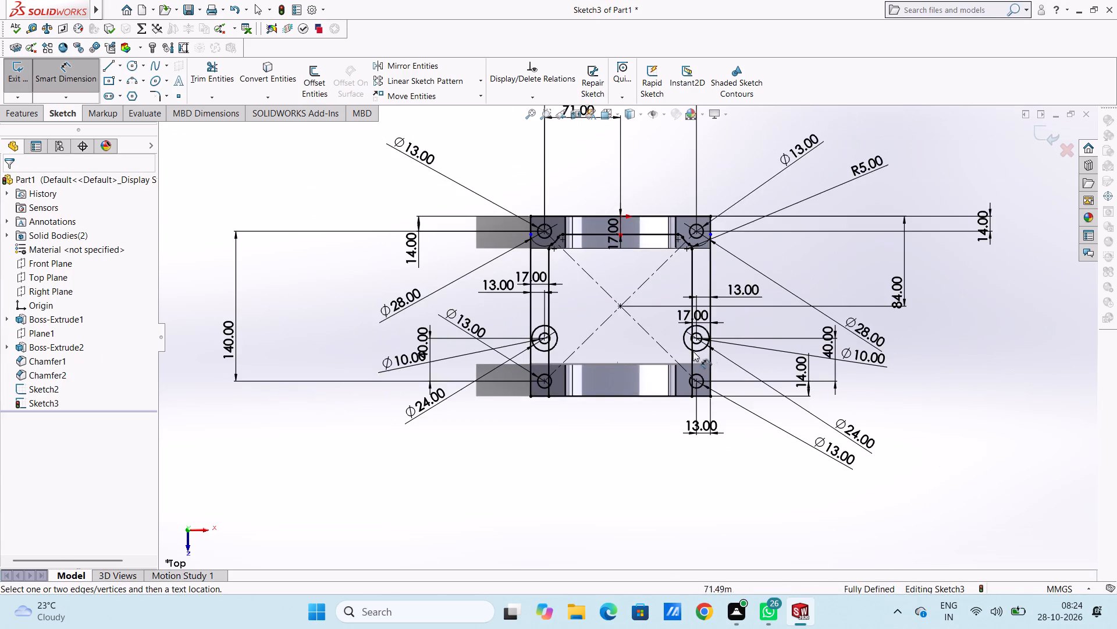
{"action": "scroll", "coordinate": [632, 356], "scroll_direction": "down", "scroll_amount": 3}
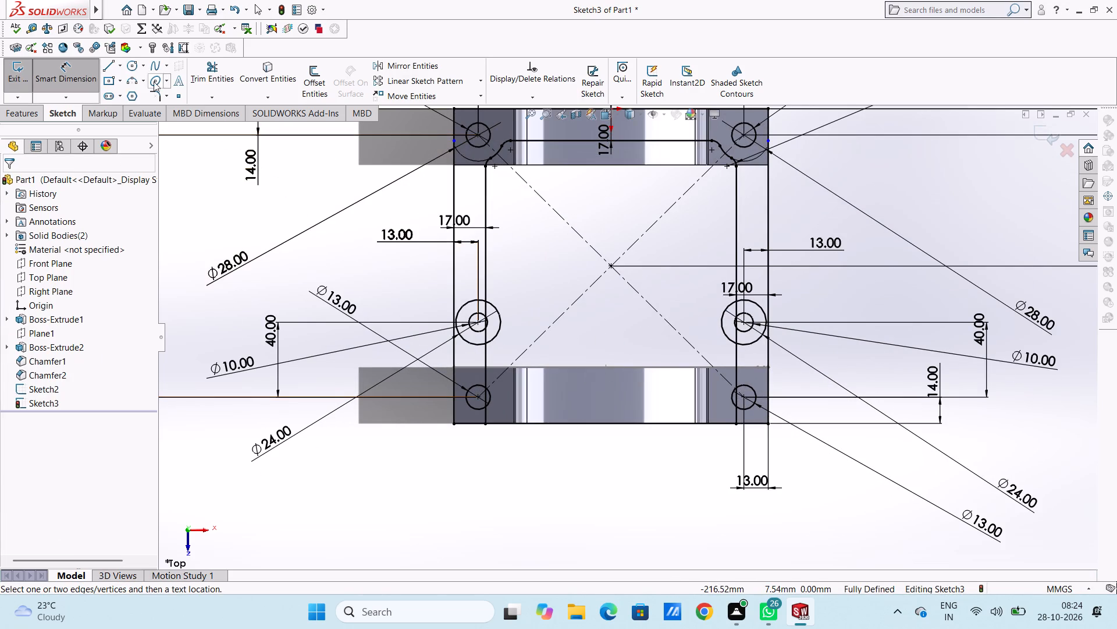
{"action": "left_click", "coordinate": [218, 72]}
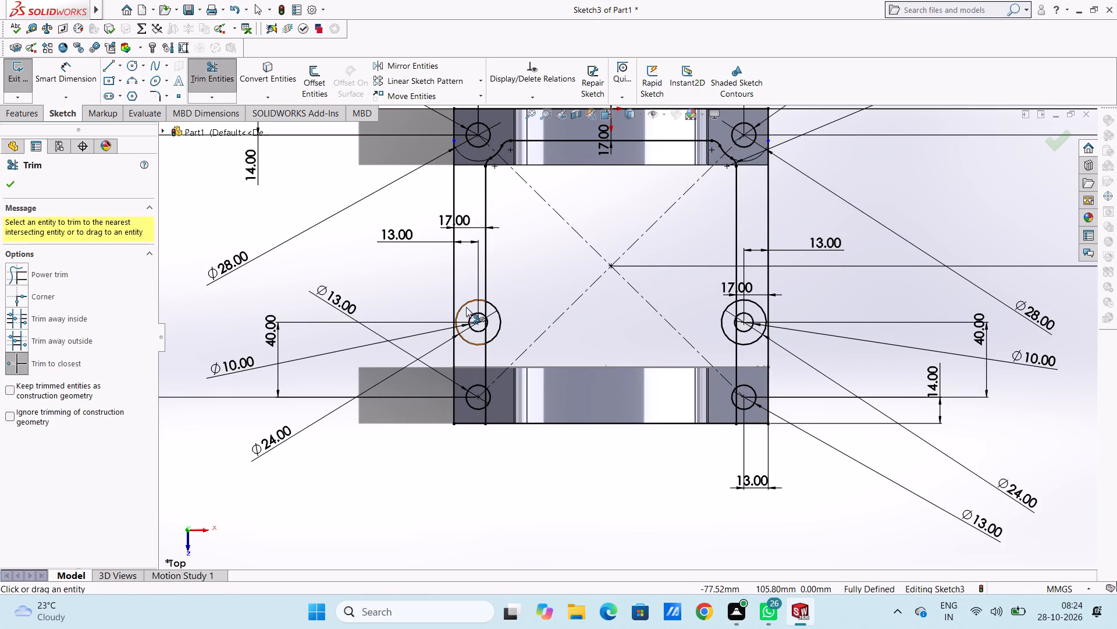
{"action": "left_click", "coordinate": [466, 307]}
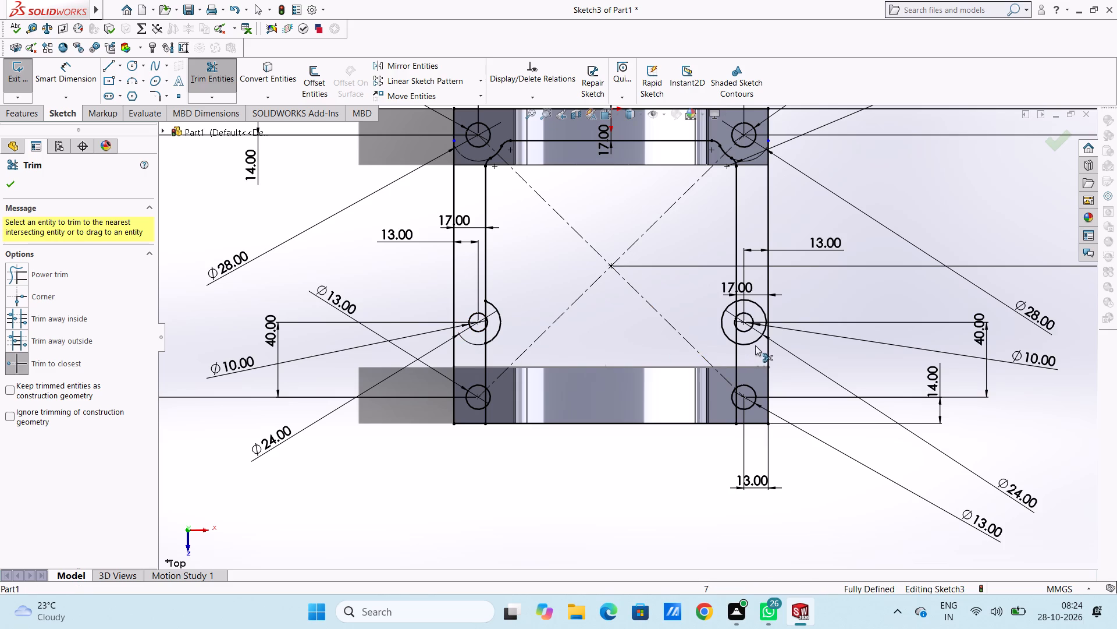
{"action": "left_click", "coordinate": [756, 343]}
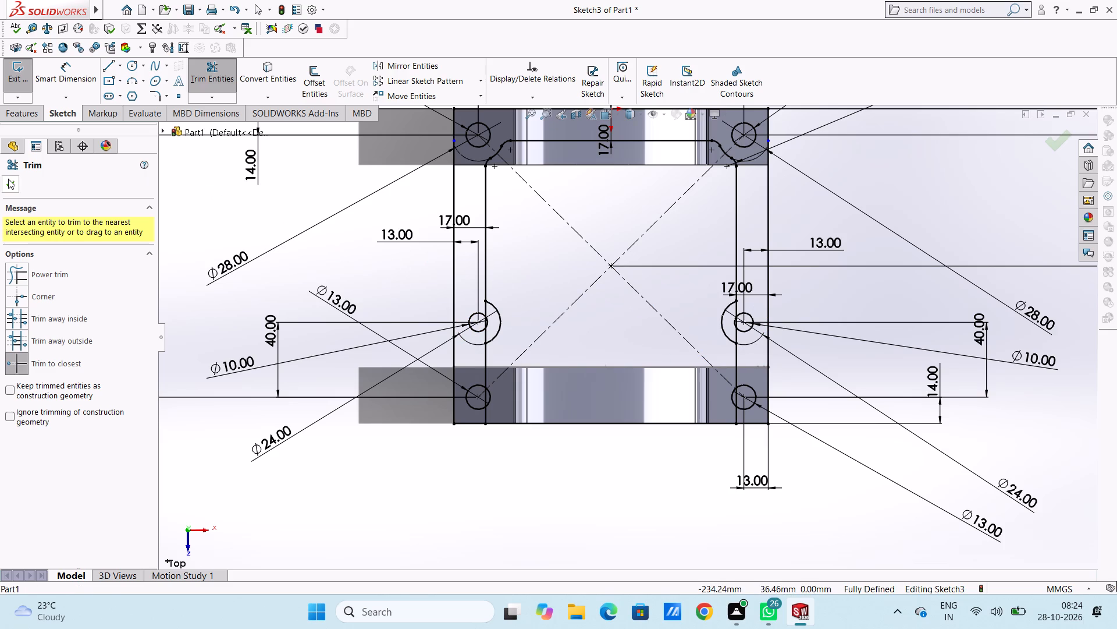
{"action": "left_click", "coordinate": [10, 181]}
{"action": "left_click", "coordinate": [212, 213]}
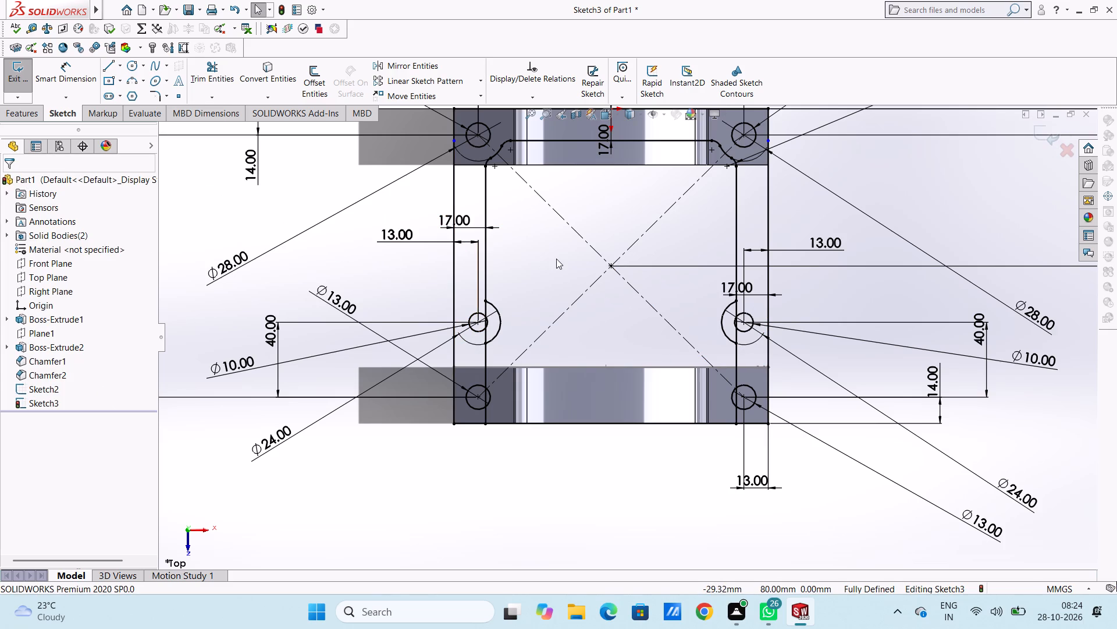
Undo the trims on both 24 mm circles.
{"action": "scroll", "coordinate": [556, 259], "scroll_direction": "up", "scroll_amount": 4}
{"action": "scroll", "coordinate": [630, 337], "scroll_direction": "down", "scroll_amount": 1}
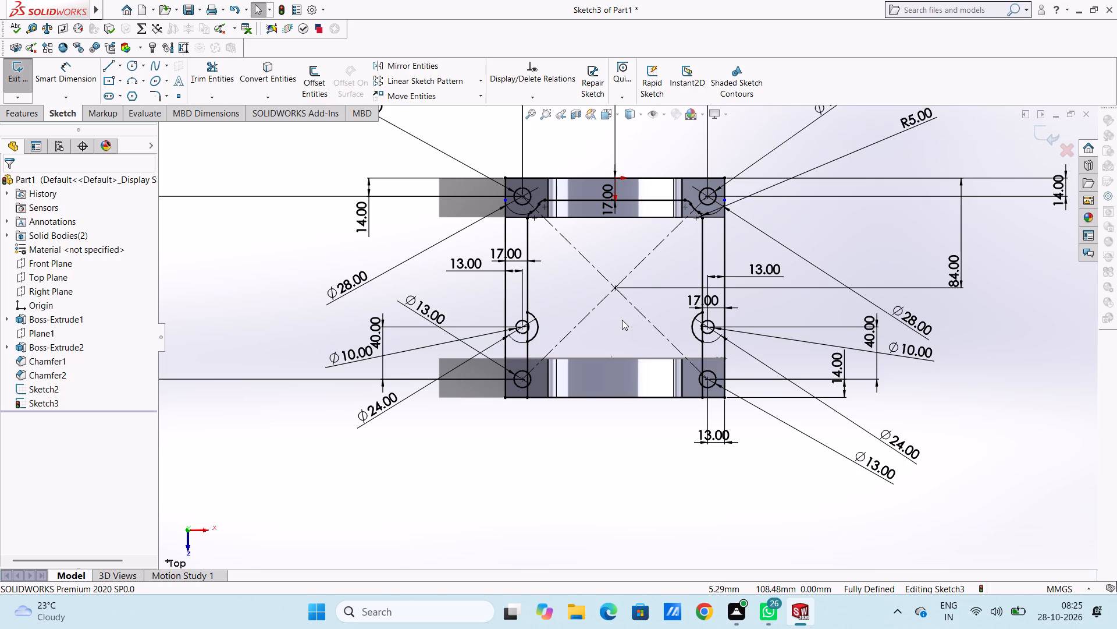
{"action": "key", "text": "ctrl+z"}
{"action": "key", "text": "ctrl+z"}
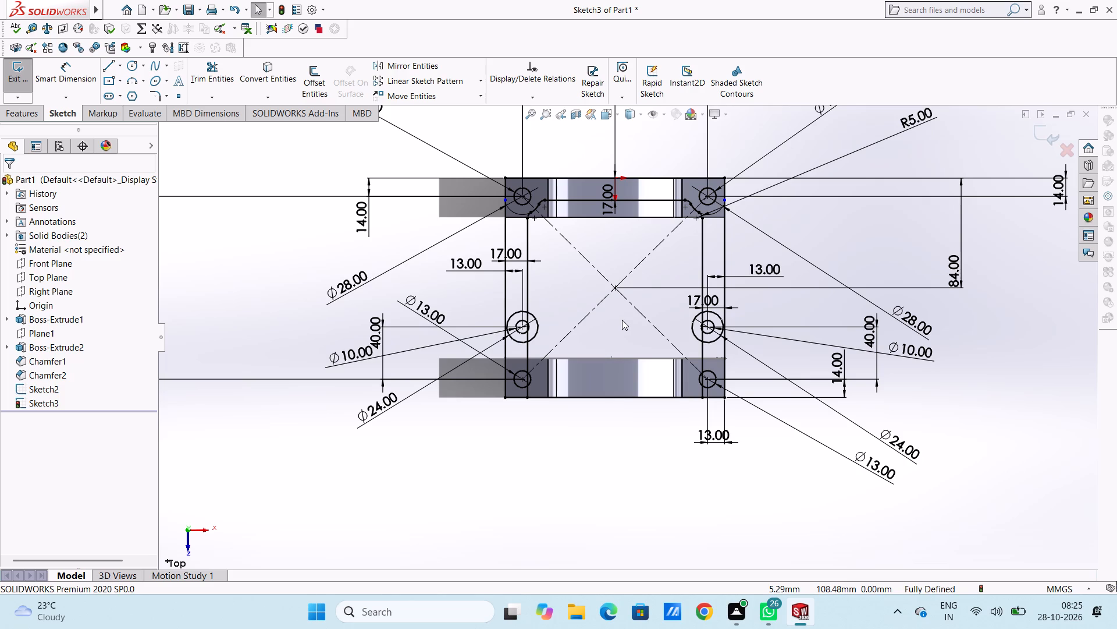
Move the left strip's width dimension outside the profile and set it to 13 mm.
{"action": "scroll", "coordinate": [518, 299], "scroll_direction": "down", "scroll_amount": 2}
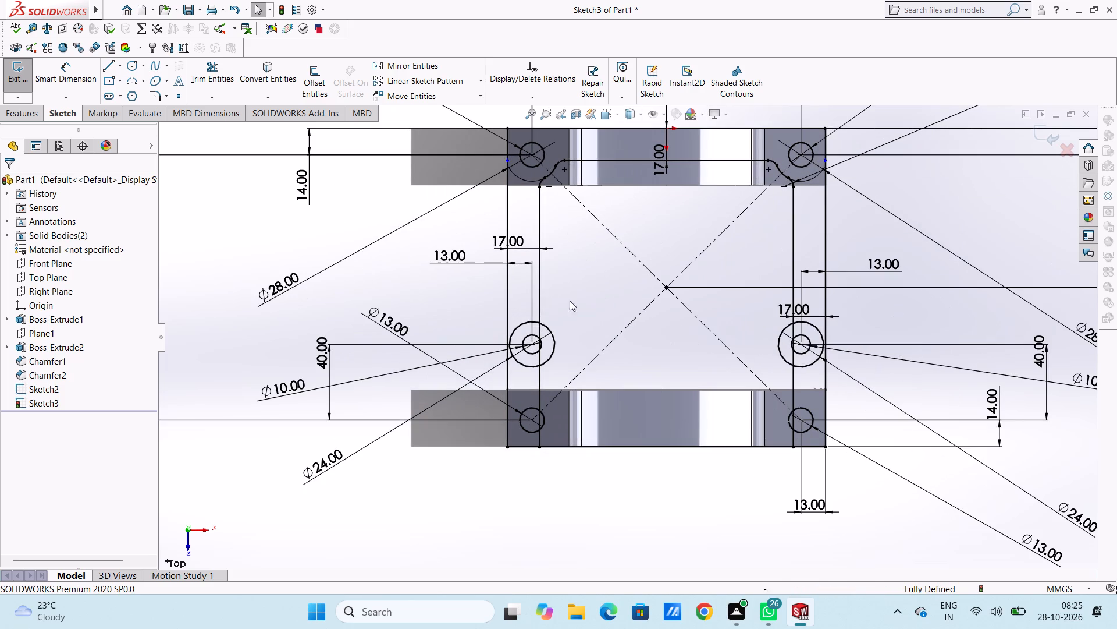
{"action": "scroll", "coordinate": [605, 294], "scroll_direction": "down", "scroll_amount": 1}
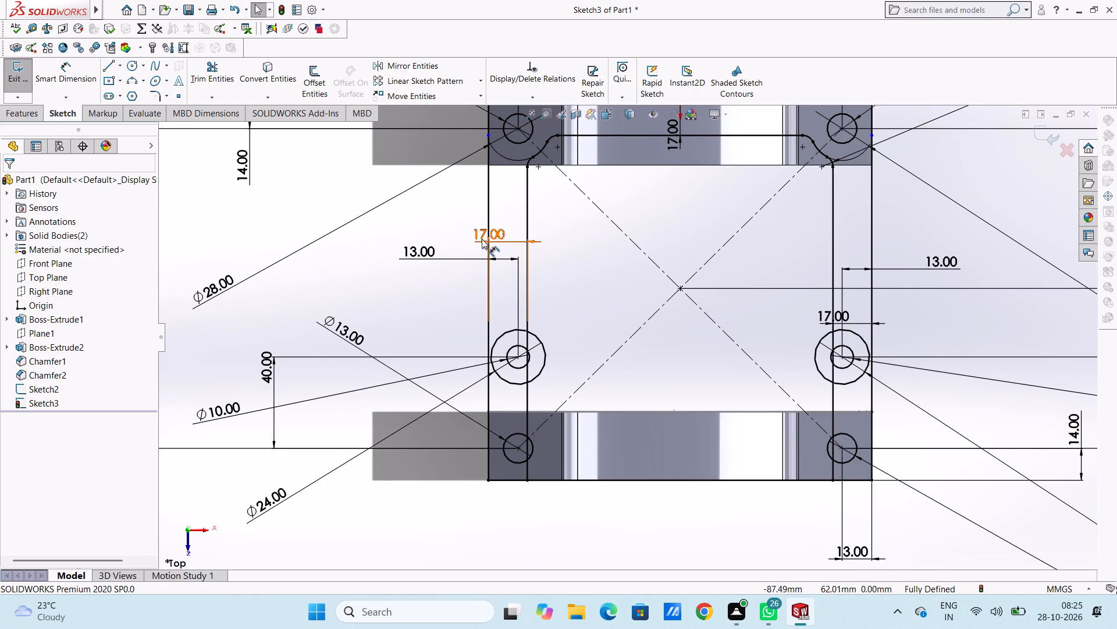
{"action": "left_click_drag", "start_coordinate": [483, 240], "coordinate": [426, 225]}
{"action": "left_click", "coordinate": [343, 264]}
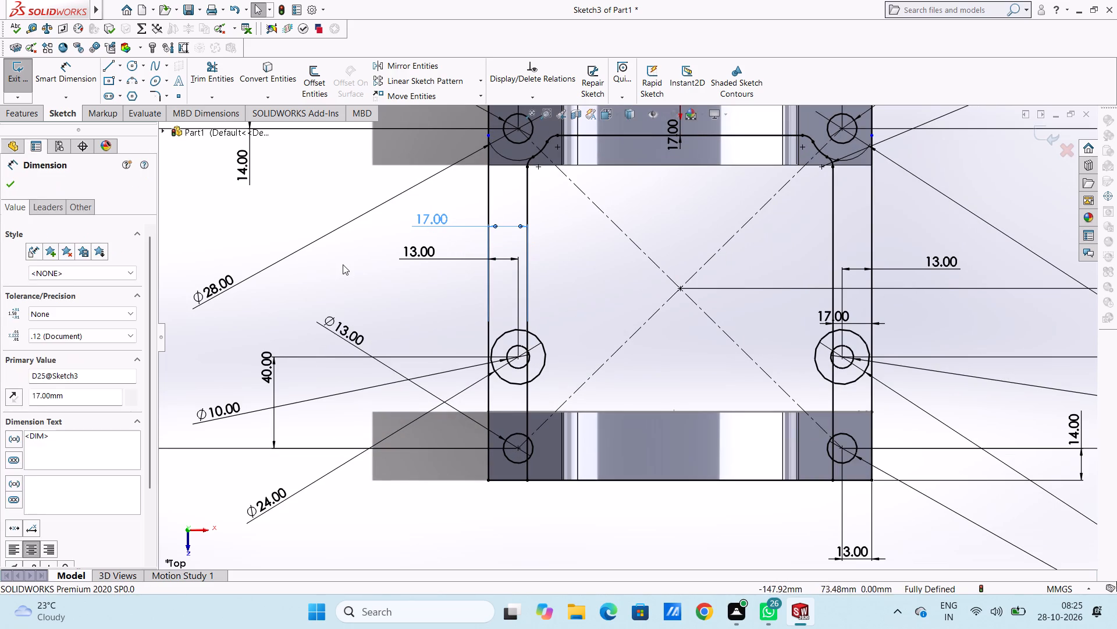
{"action": "double_click", "coordinate": [432, 223]}
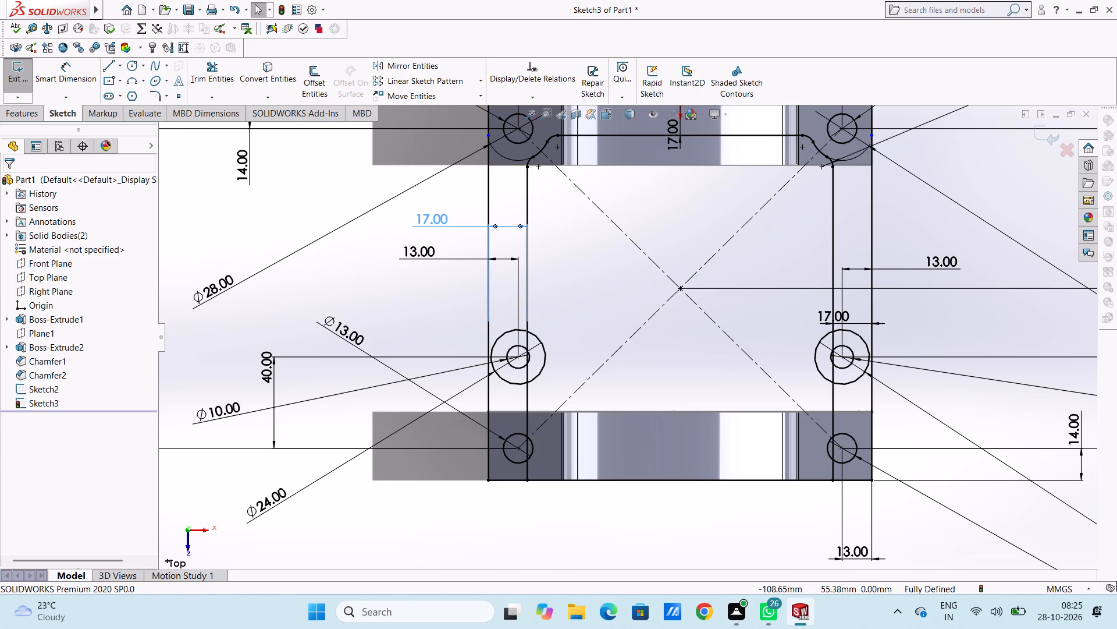
{"action": "type", "text": "13"}
{"action": "key", "text": "Return"}
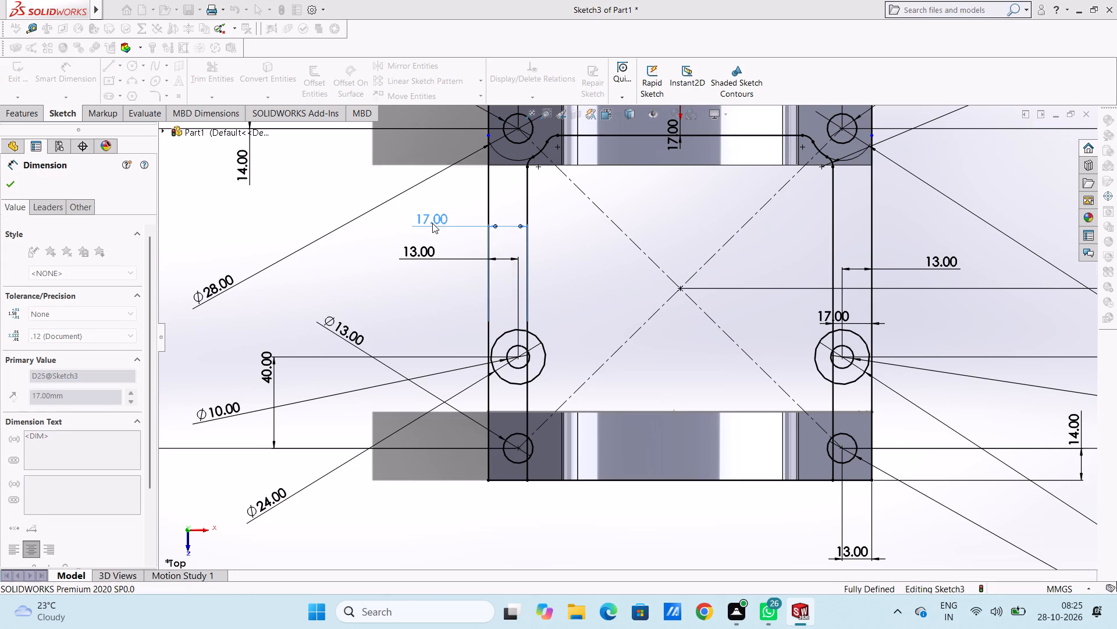
{"action": "left_click", "coordinate": [600, 234]}
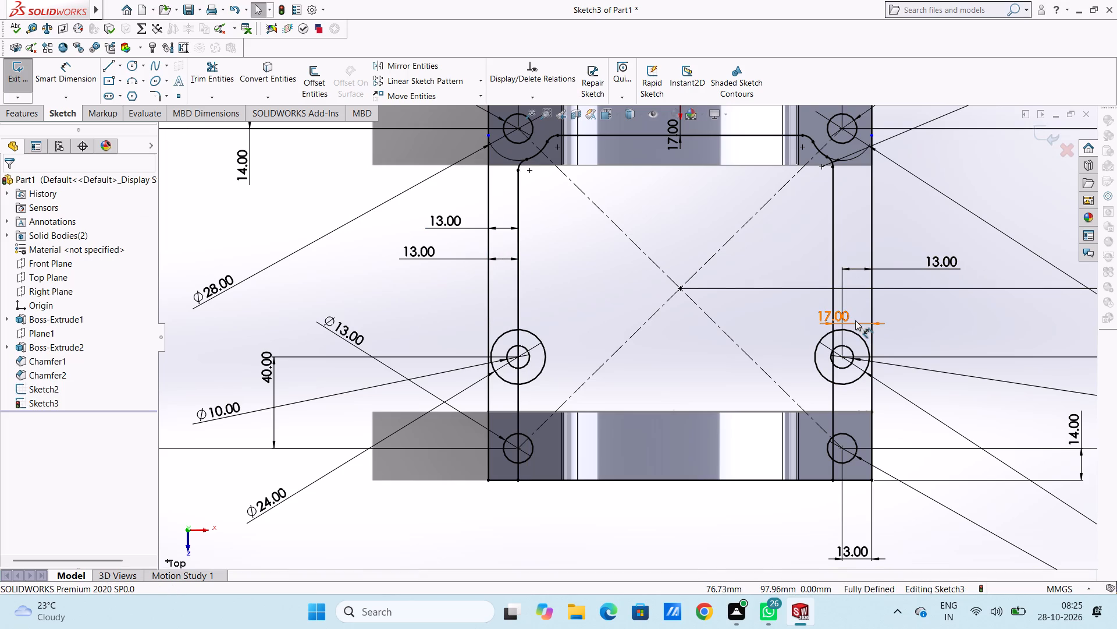
Move the right strip's width dimension outside the profile and set it to 13 mm.
{"action": "left_click_drag", "start_coordinate": [855, 320], "coordinate": [1025, 186]}
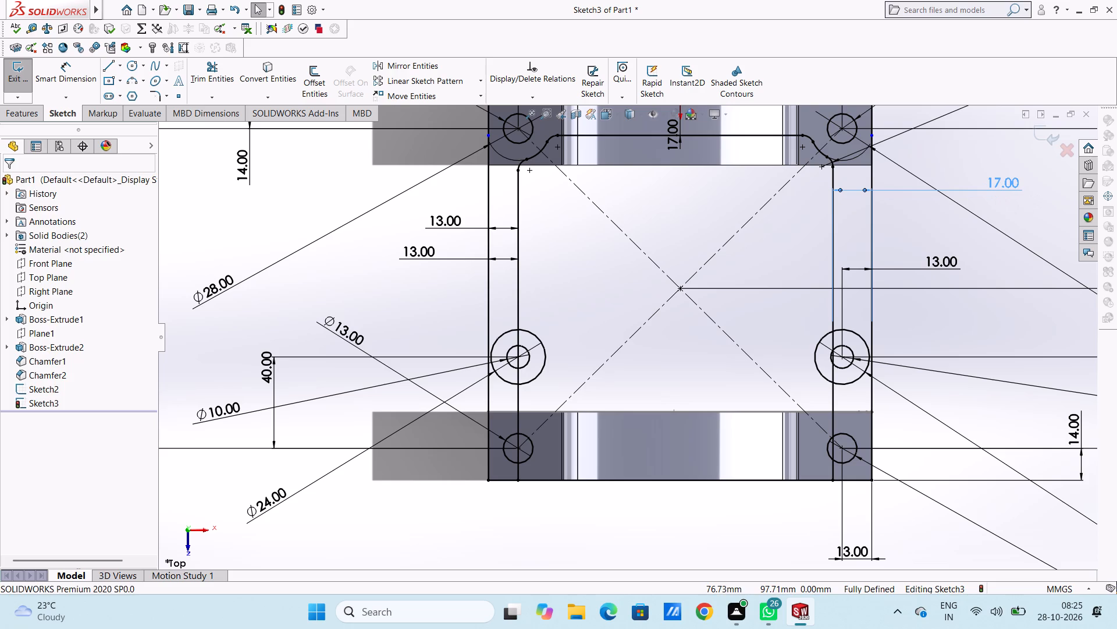
{"action": "left_click", "coordinate": [857, 225]}
{"action": "double_click", "coordinate": [984, 186]}
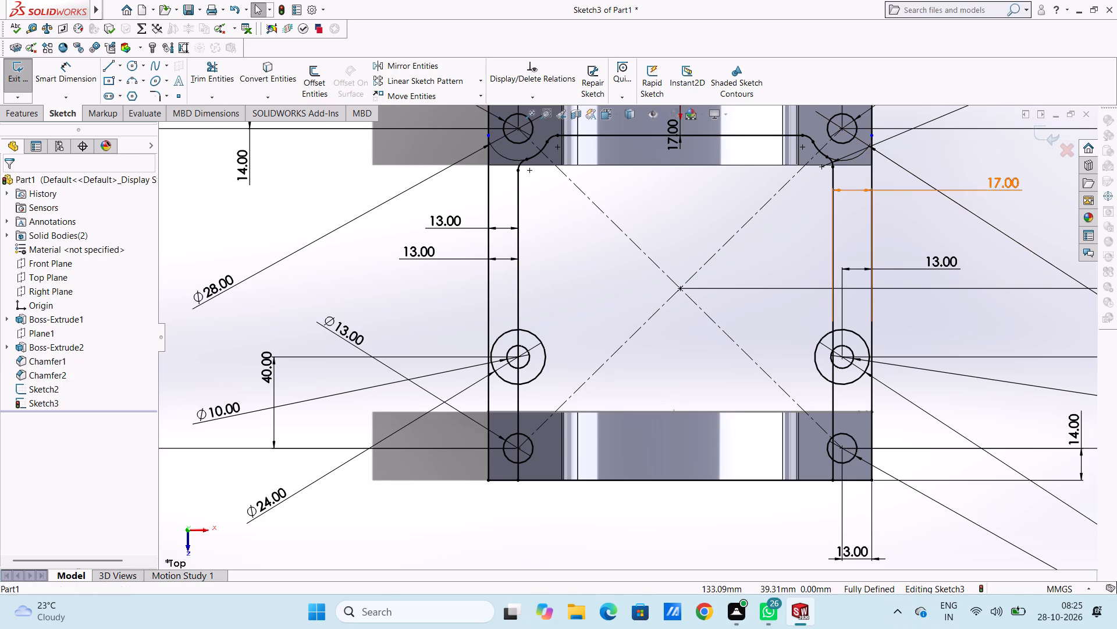
{"action": "type", "text": "13"}
{"action": "key", "text": "Return"}
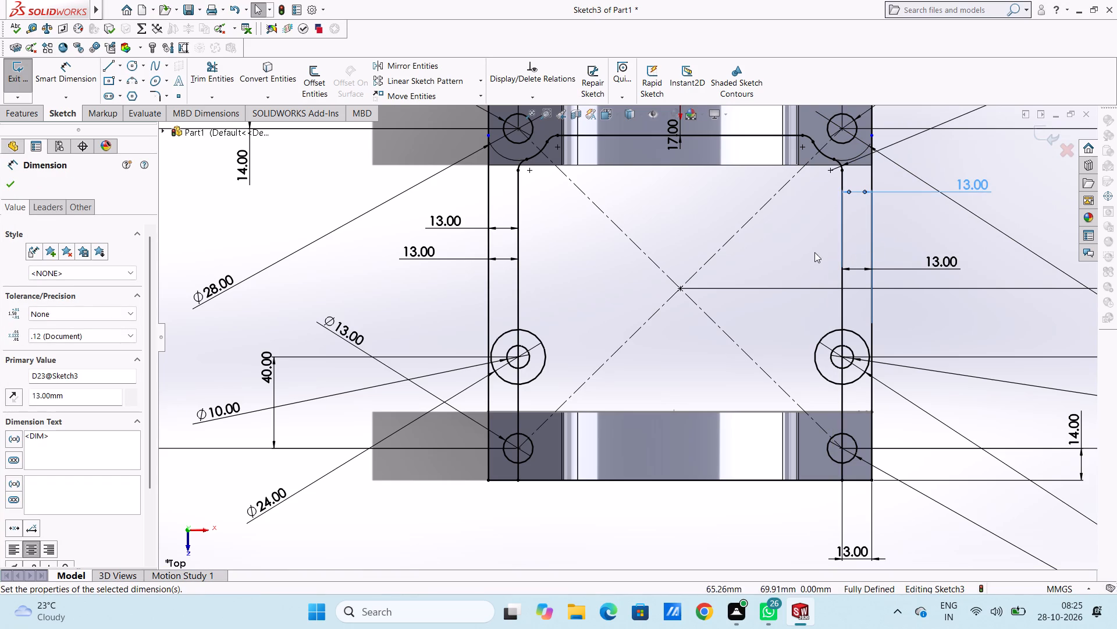
{"action": "left_click", "coordinate": [798, 244]}
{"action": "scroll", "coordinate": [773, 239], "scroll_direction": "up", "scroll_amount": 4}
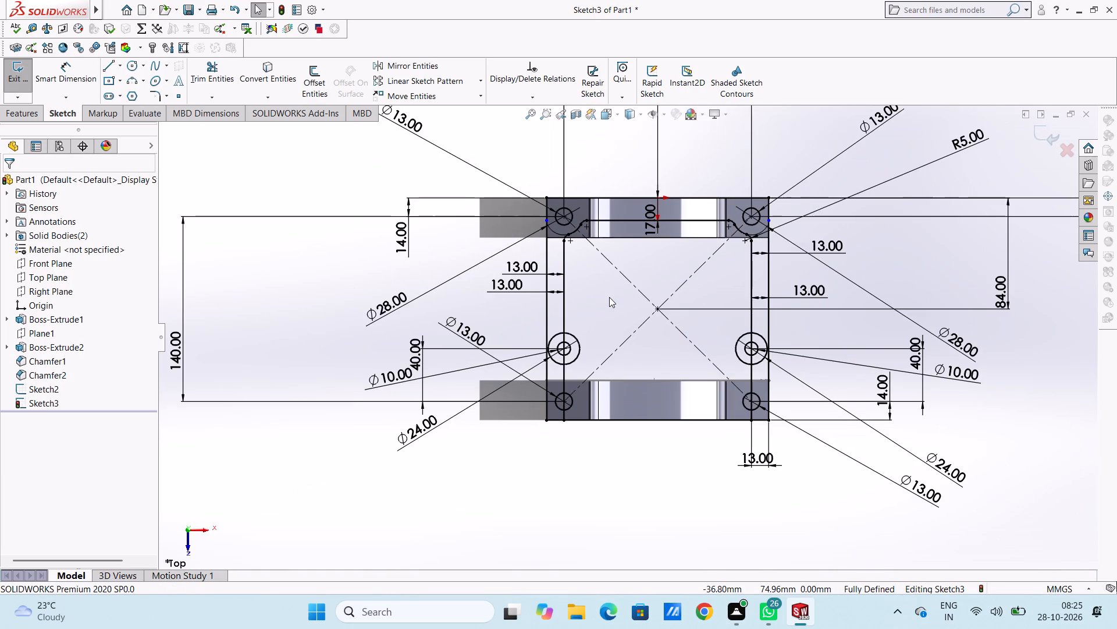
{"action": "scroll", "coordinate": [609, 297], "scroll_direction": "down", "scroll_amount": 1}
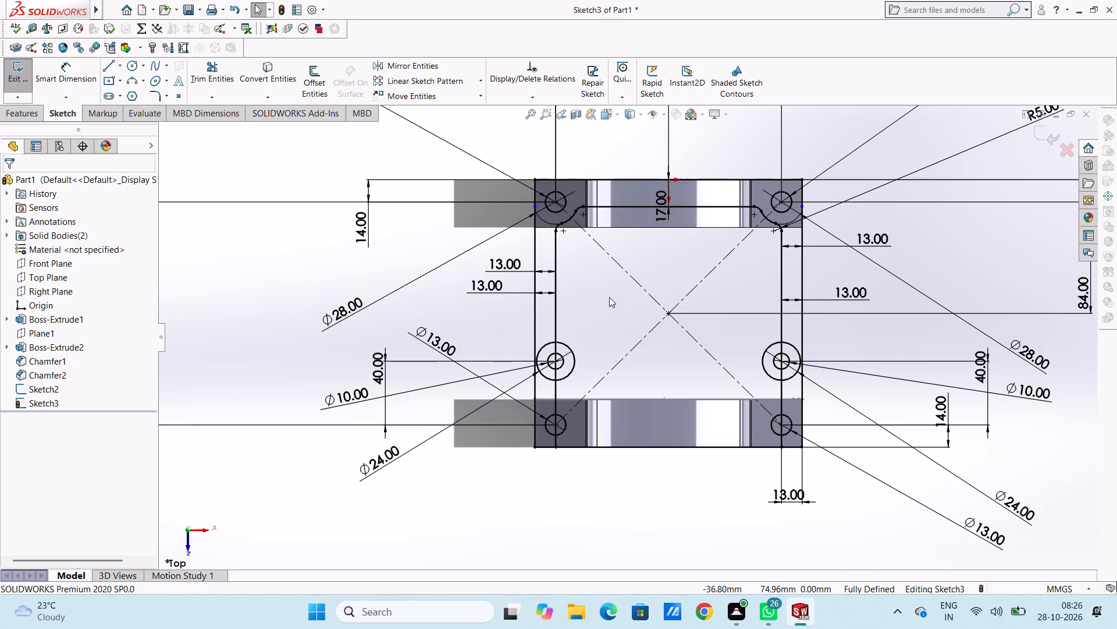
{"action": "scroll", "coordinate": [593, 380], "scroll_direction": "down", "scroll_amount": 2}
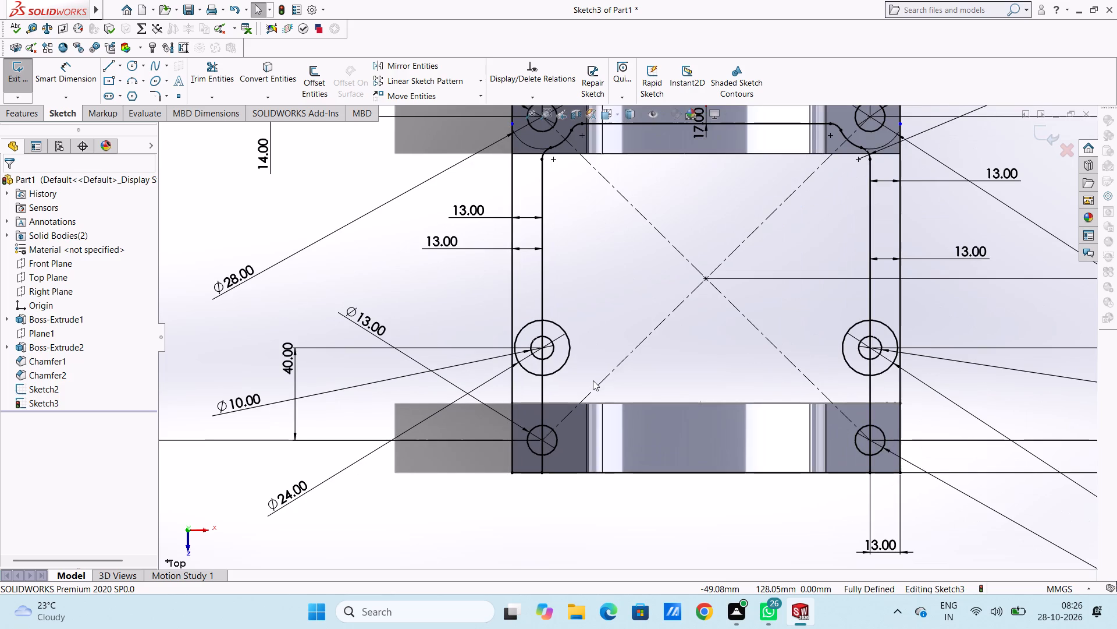
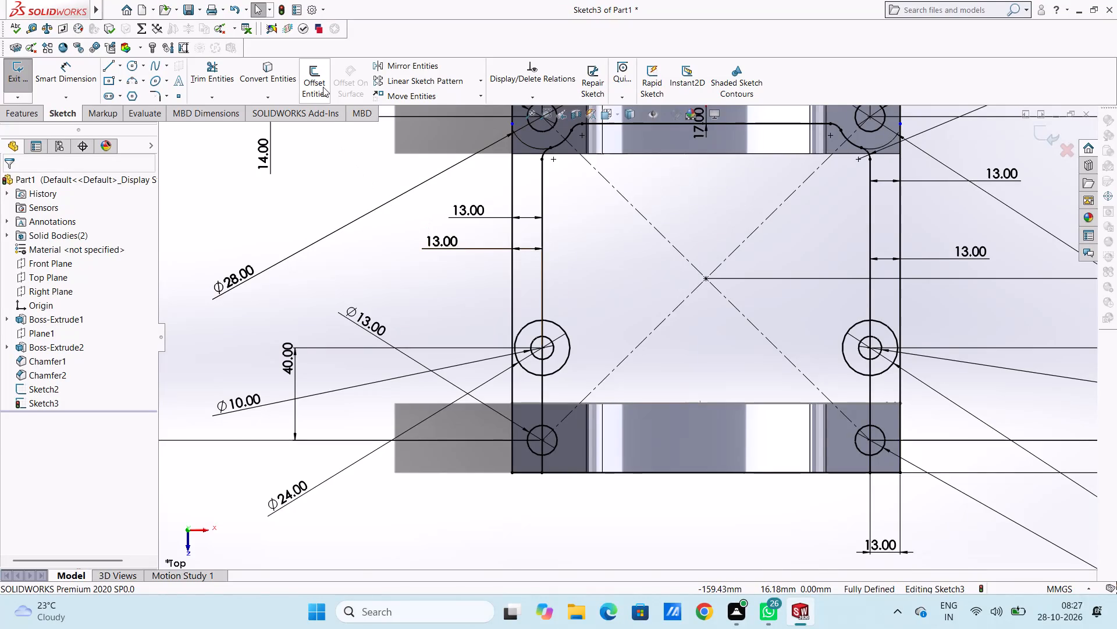
Offset the profile's left outer vertical line 26 mm inward, reversing the direction and keeping the dimension.
{"action": "left_click", "coordinate": [321, 79]}
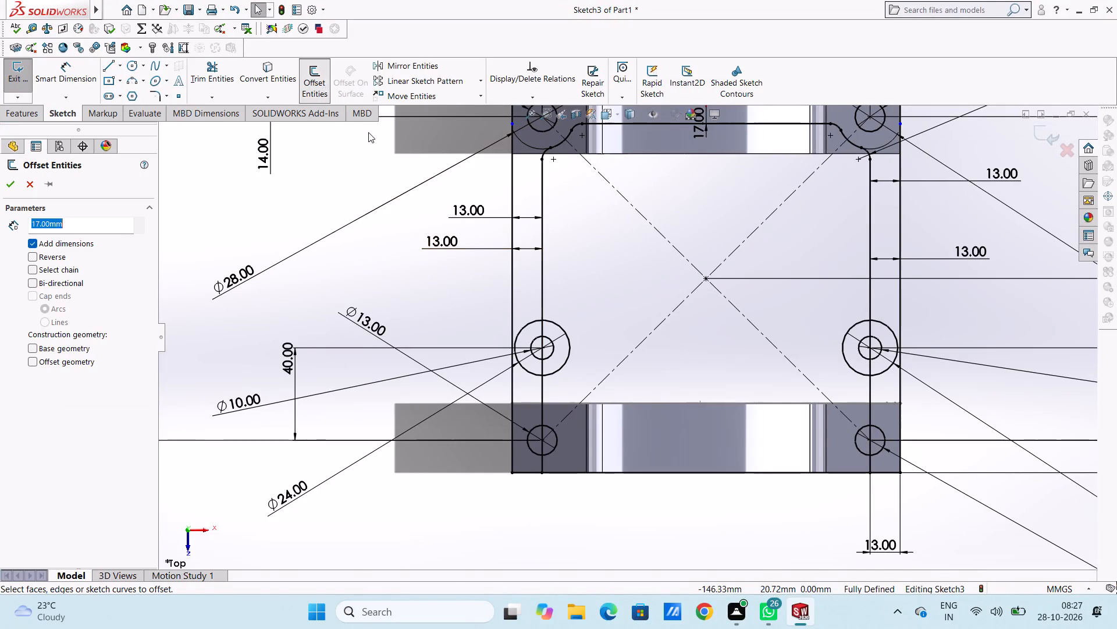
{"action": "left_click", "coordinate": [509, 291]}
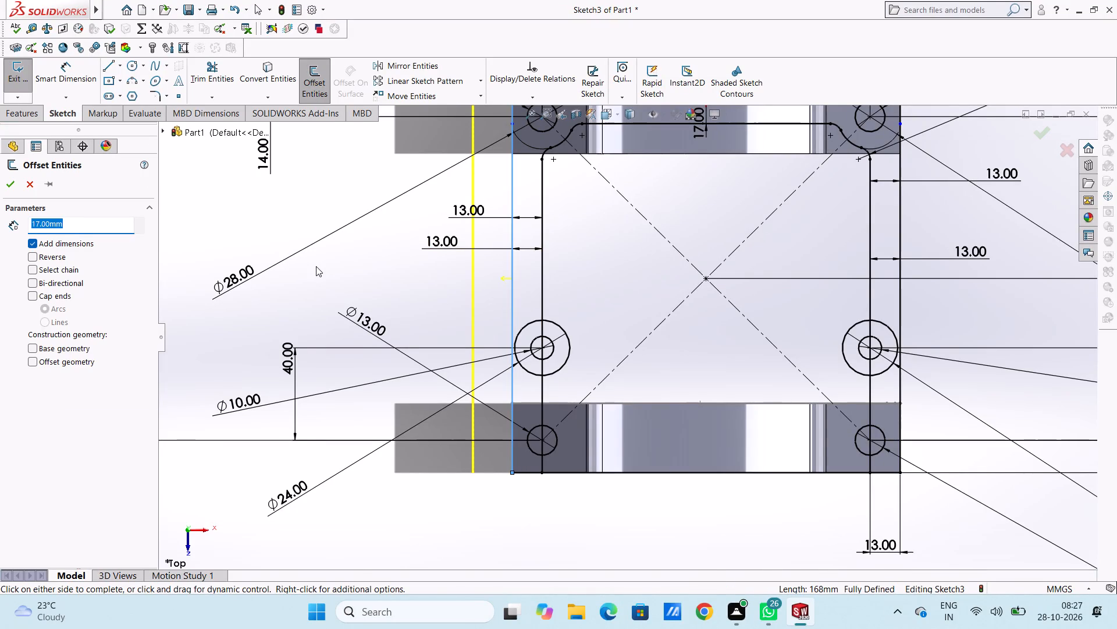
{"action": "type", "text": "168"}
{"action": "key", "text": "minus"}
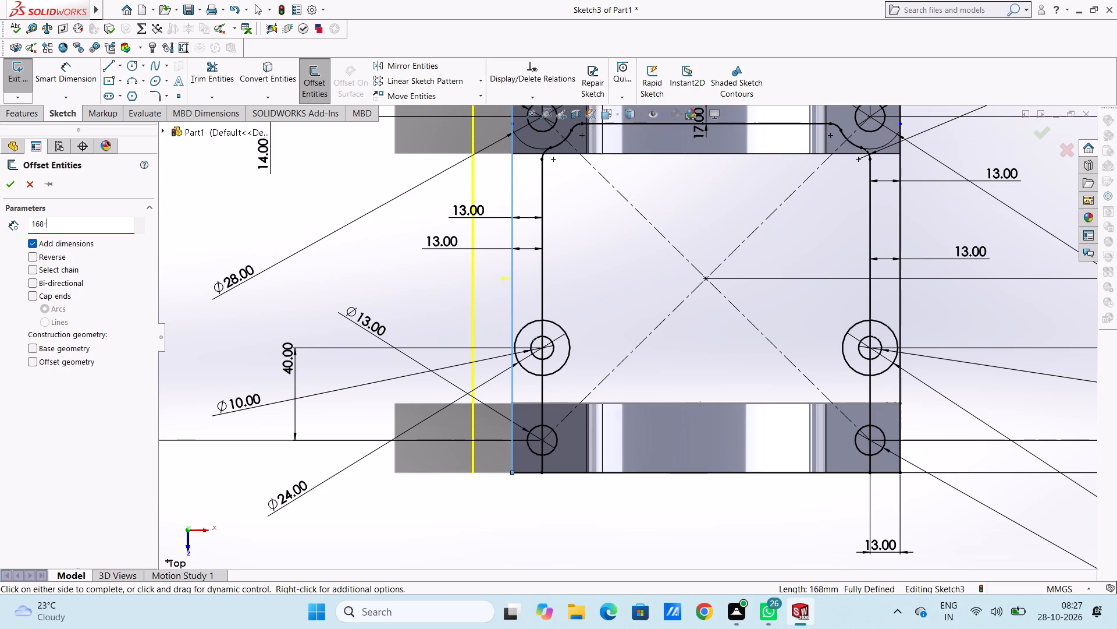
{"action": "type", "text": "116"}
{"action": "key", "text": "Return"}
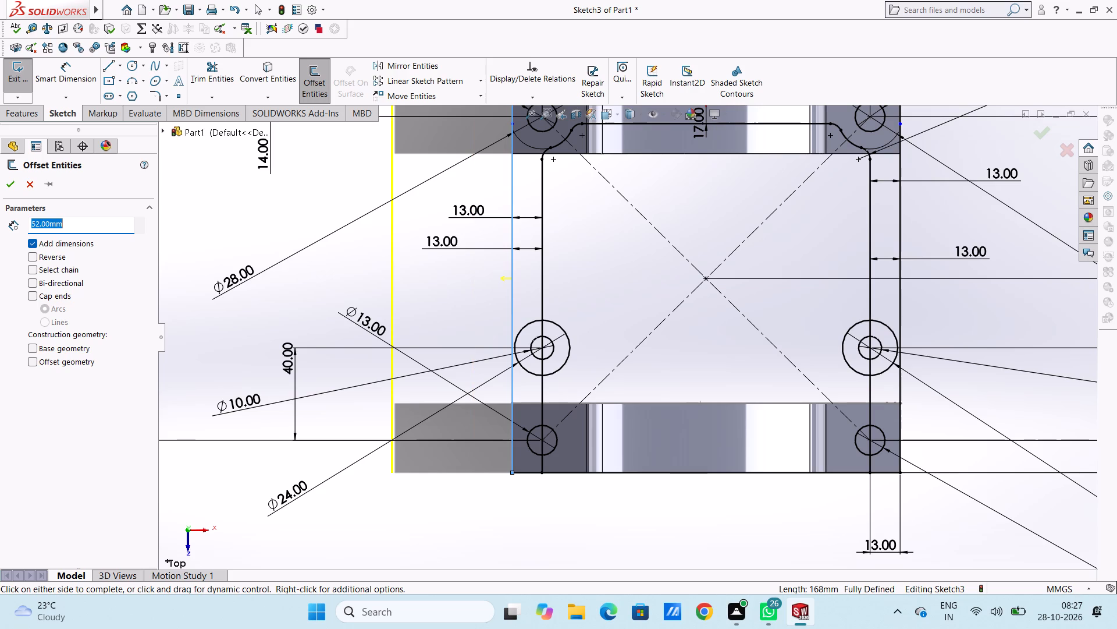
{"action": "type", "text": "52"}
{"action": "type", "text": "/2"}
{"action": "key", "text": "Return"}
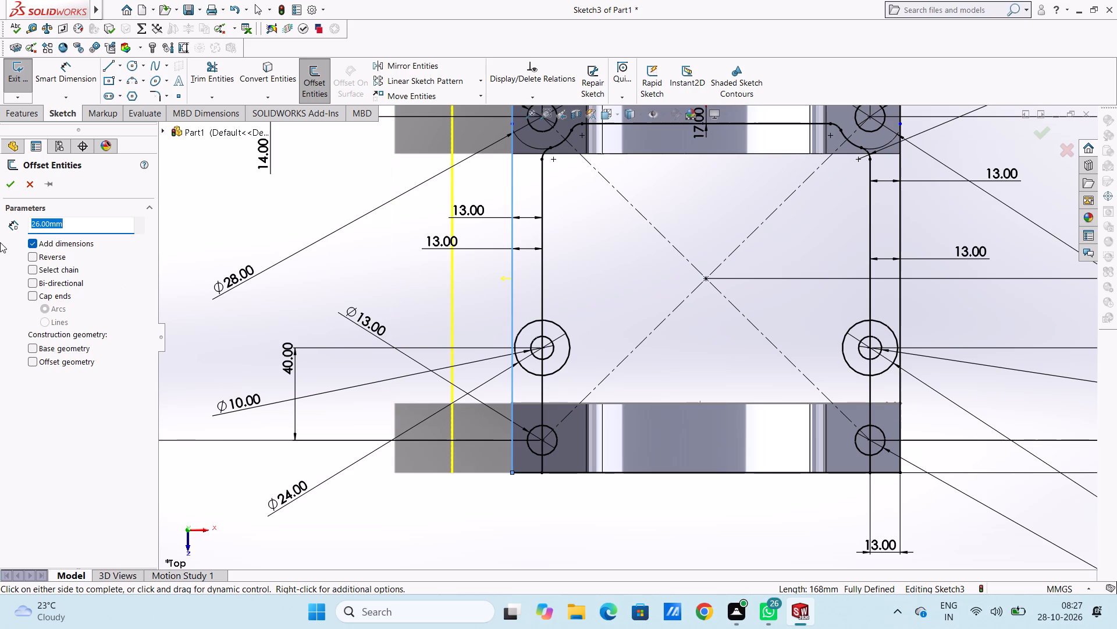
{"action": "left_click", "coordinate": [31, 257]}
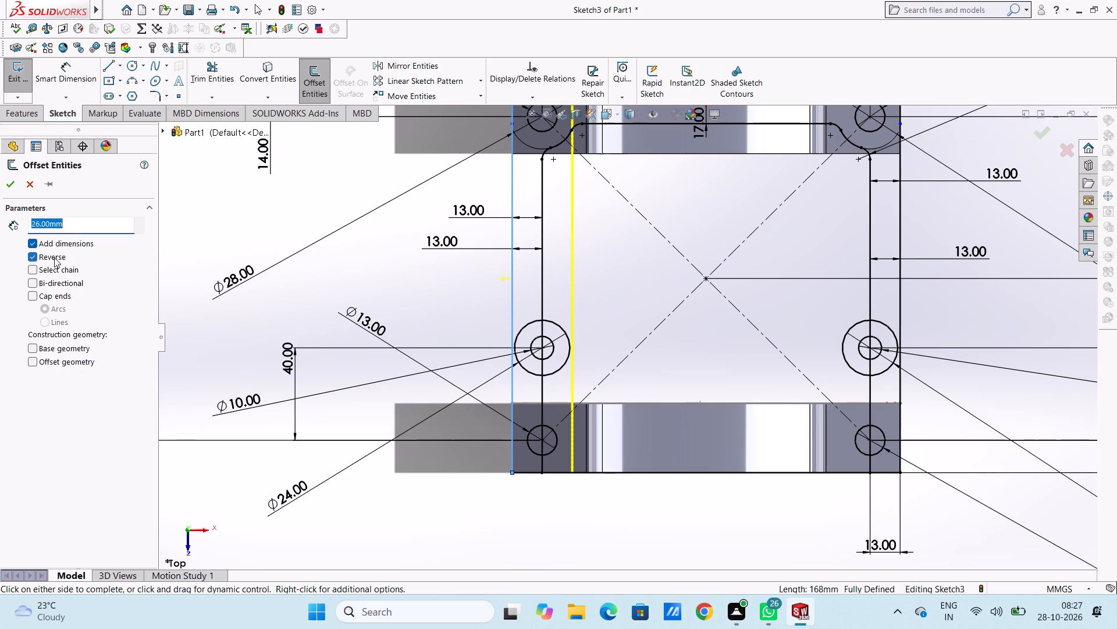
{"action": "left_click", "coordinate": [898, 313]}
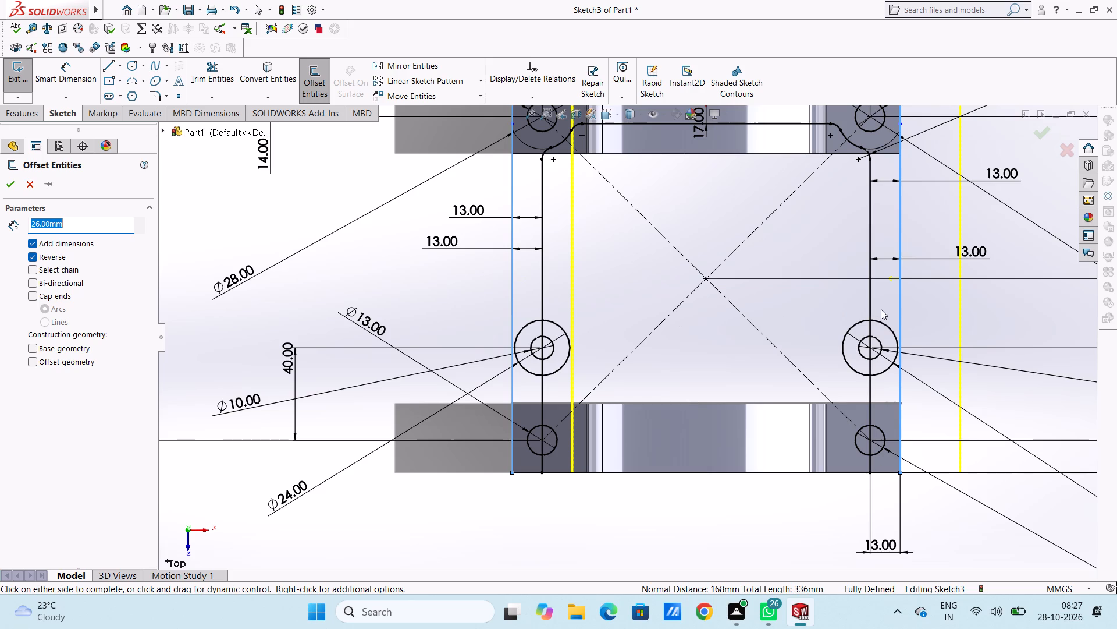
{"action": "left_click", "coordinate": [901, 317]}
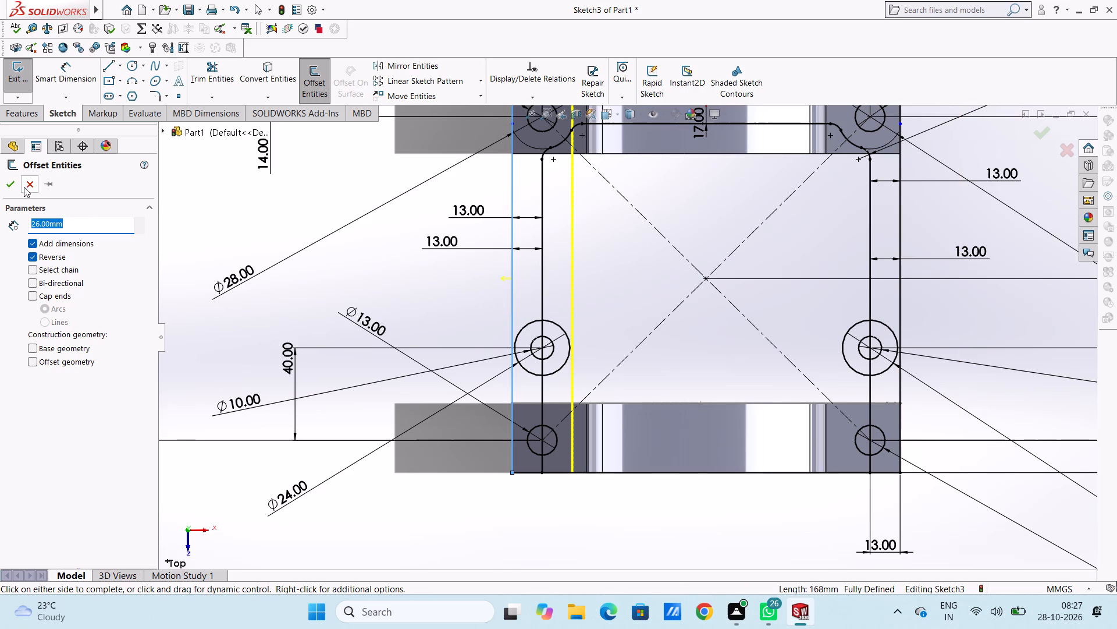
{"action": "left_click", "coordinate": [9, 184]}
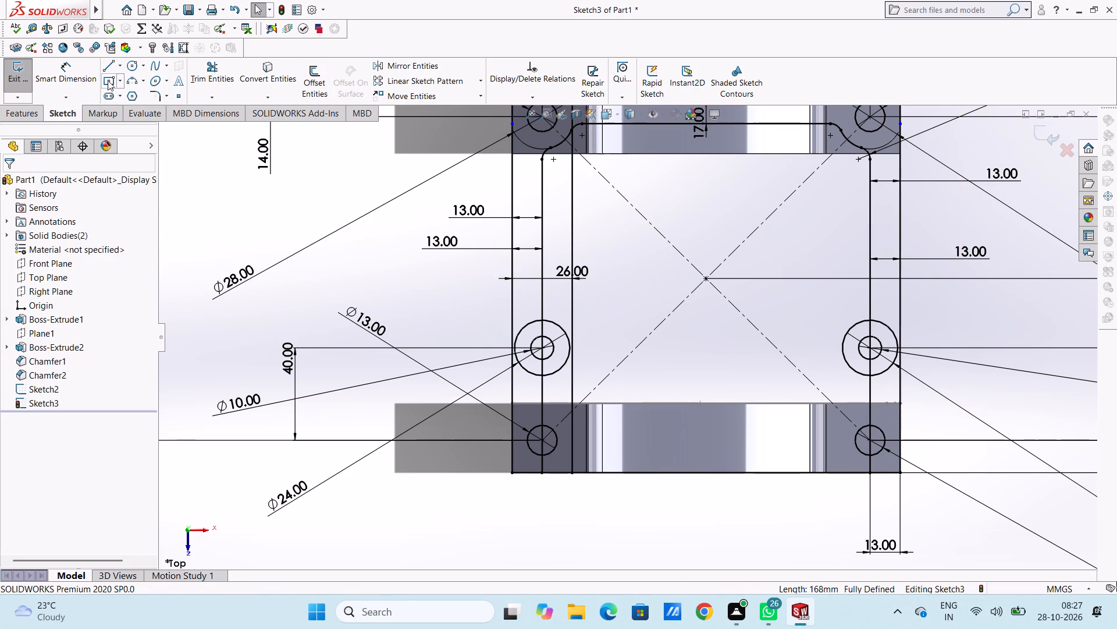
Offset the profile's right outer vertical line 26 mm inward with its dimension.
{"action": "left_click", "coordinate": [321, 76]}
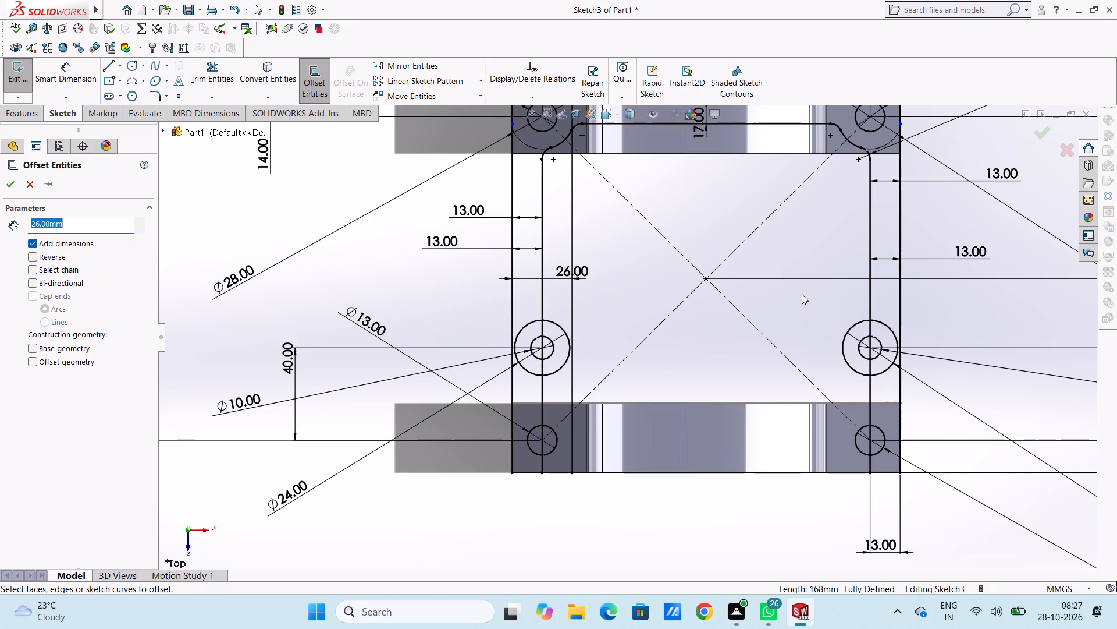
{"action": "left_click", "coordinate": [899, 305]}
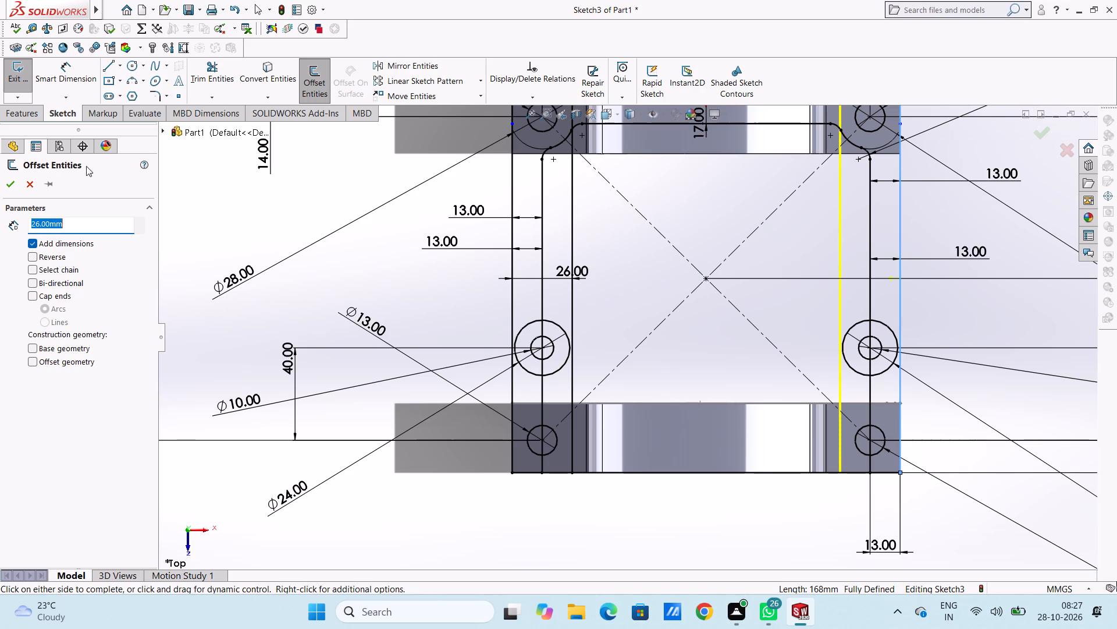
{"action": "left_click", "coordinate": [10, 182]}
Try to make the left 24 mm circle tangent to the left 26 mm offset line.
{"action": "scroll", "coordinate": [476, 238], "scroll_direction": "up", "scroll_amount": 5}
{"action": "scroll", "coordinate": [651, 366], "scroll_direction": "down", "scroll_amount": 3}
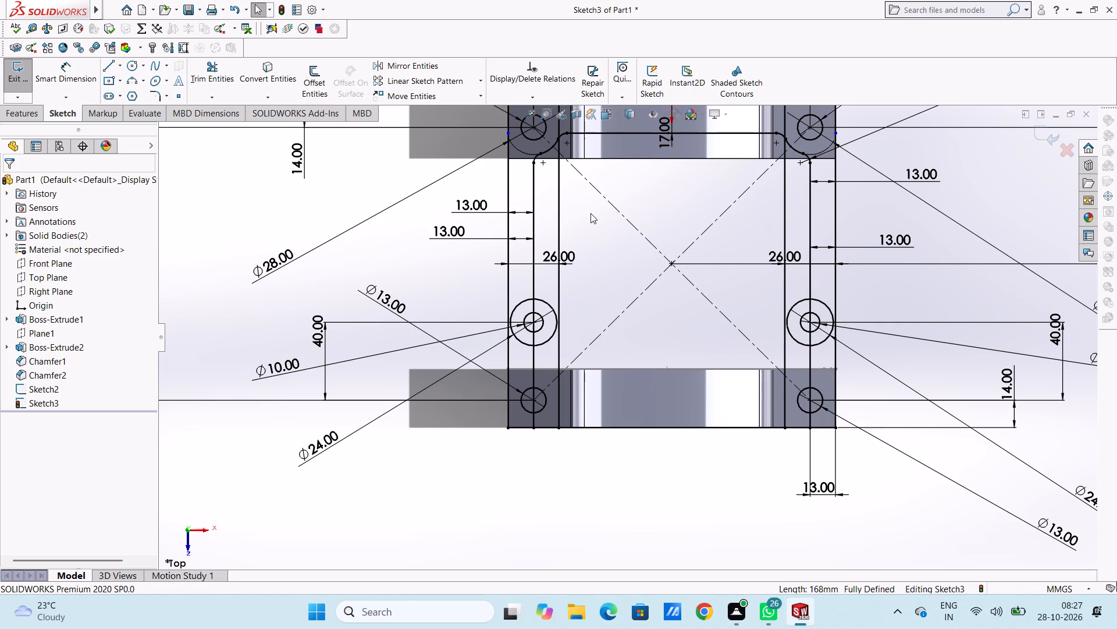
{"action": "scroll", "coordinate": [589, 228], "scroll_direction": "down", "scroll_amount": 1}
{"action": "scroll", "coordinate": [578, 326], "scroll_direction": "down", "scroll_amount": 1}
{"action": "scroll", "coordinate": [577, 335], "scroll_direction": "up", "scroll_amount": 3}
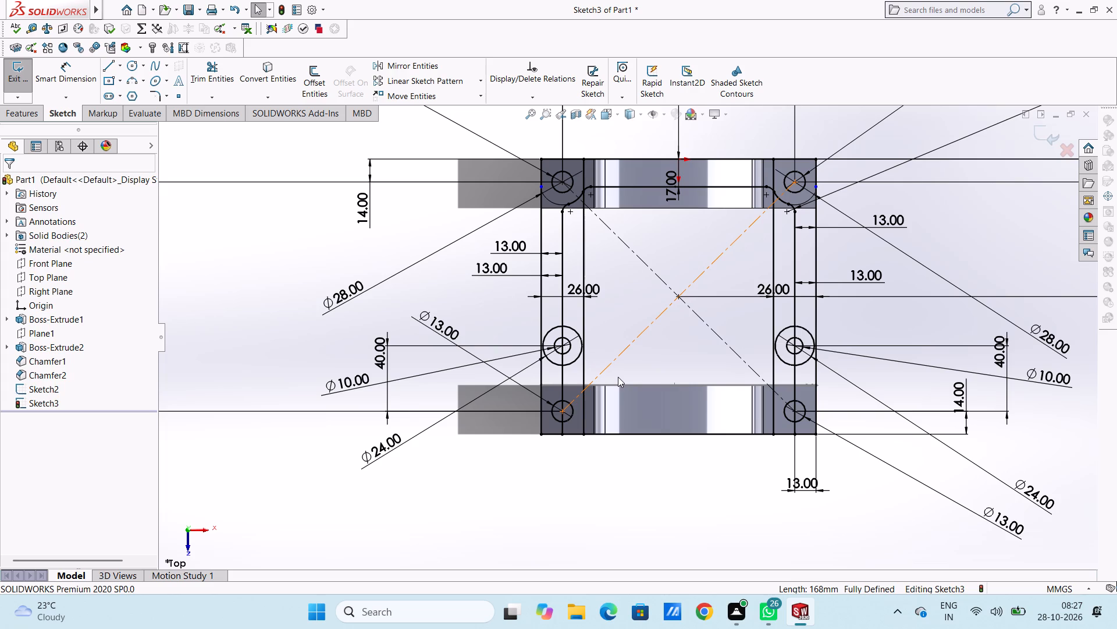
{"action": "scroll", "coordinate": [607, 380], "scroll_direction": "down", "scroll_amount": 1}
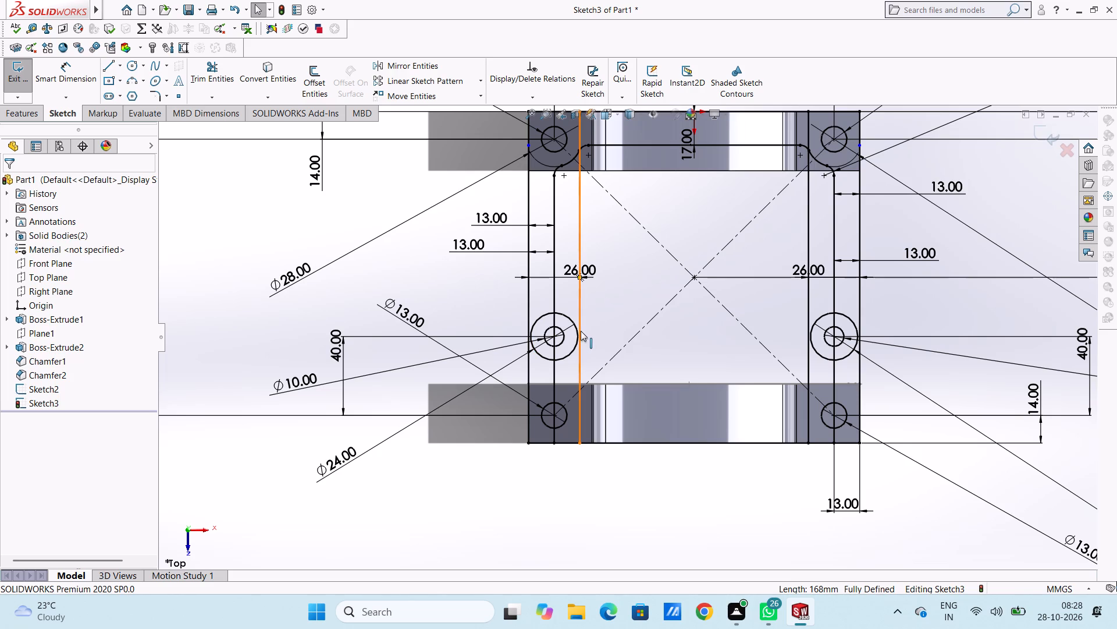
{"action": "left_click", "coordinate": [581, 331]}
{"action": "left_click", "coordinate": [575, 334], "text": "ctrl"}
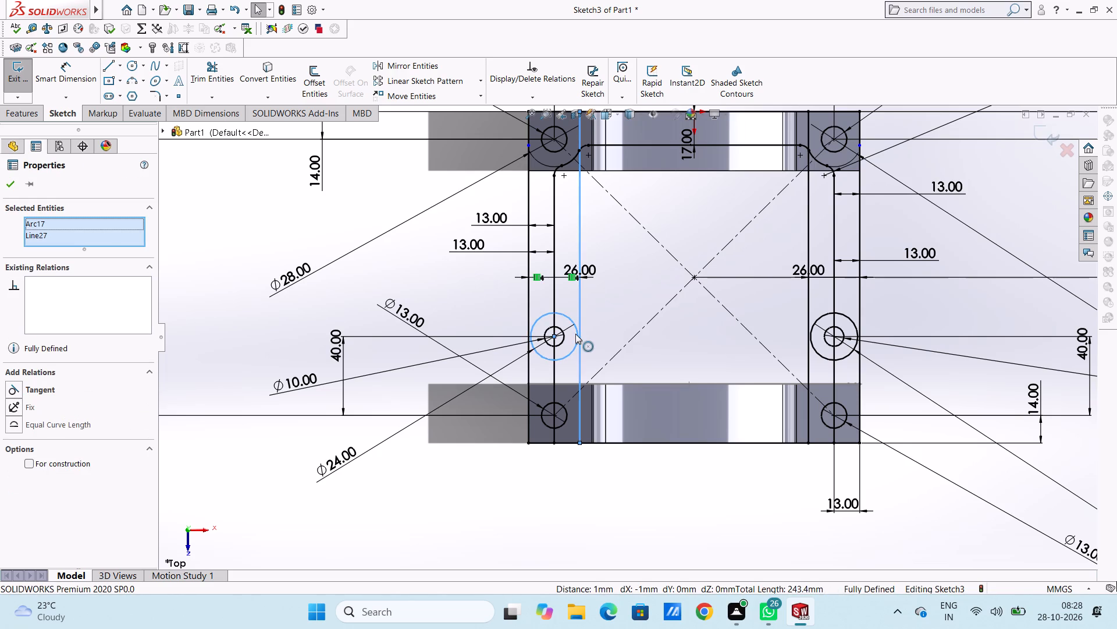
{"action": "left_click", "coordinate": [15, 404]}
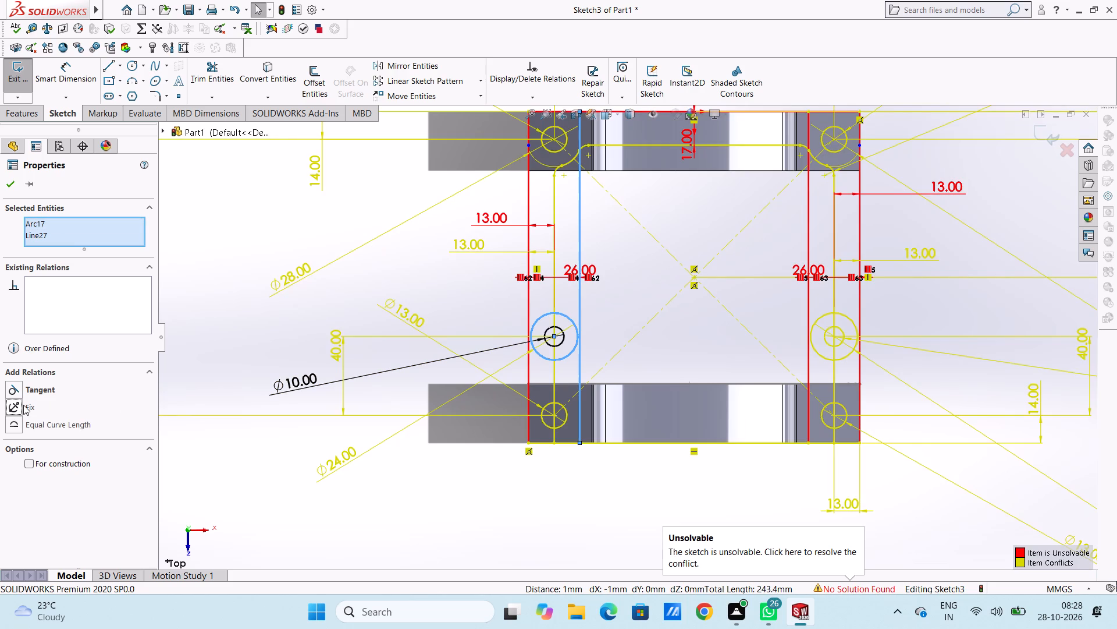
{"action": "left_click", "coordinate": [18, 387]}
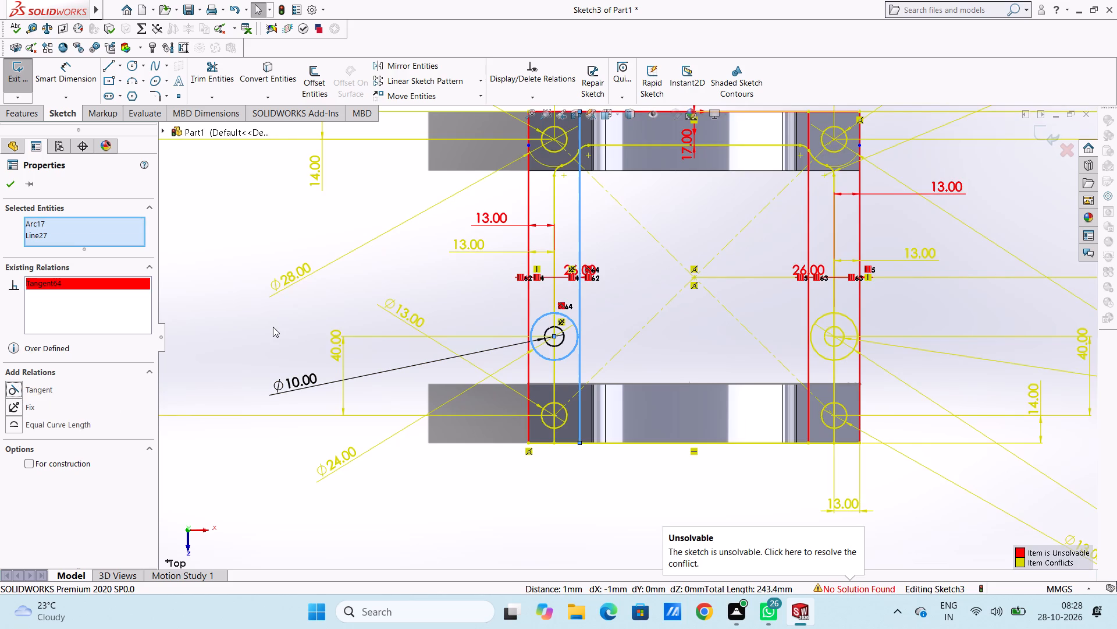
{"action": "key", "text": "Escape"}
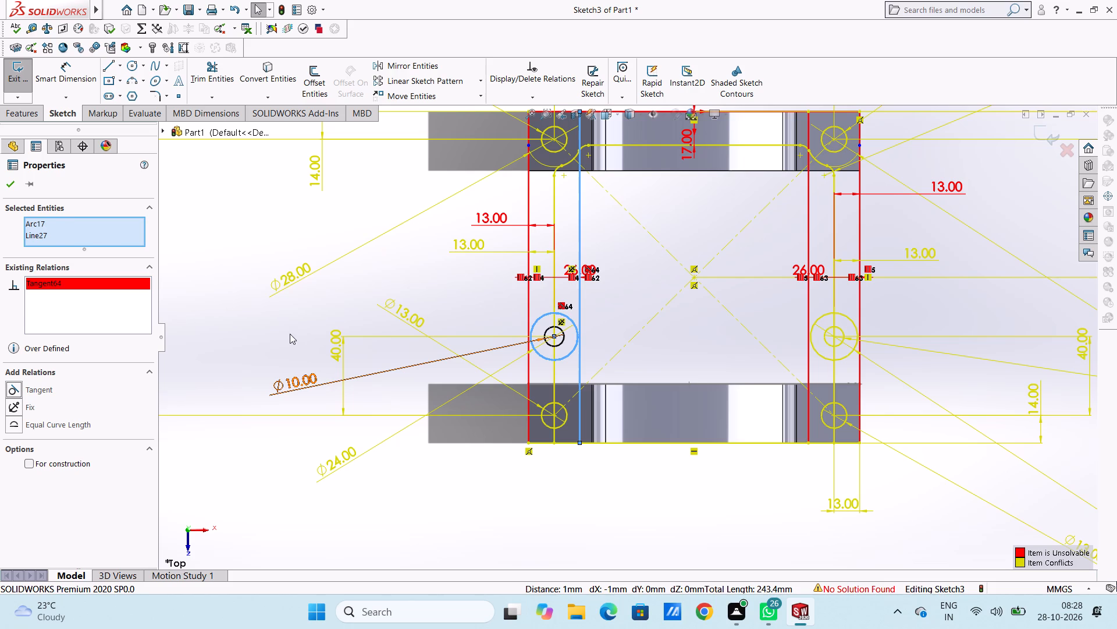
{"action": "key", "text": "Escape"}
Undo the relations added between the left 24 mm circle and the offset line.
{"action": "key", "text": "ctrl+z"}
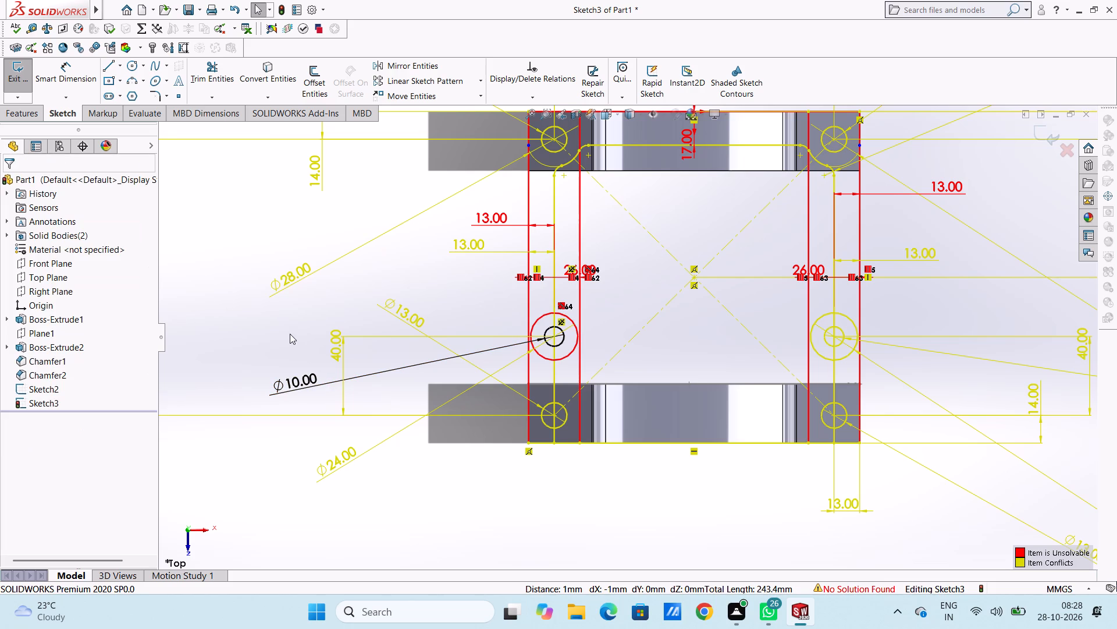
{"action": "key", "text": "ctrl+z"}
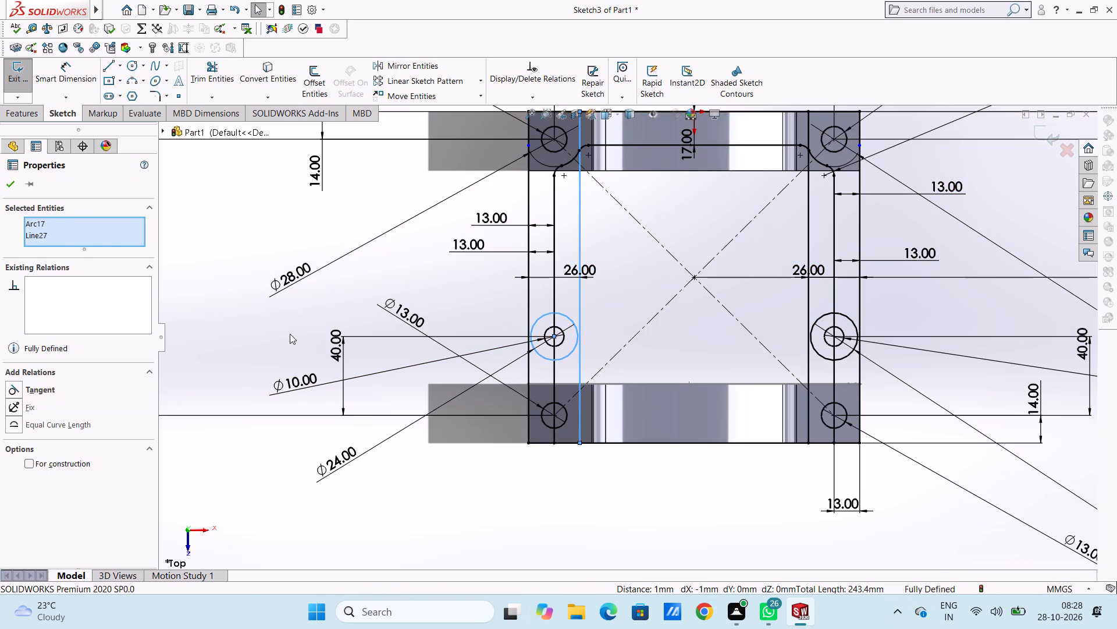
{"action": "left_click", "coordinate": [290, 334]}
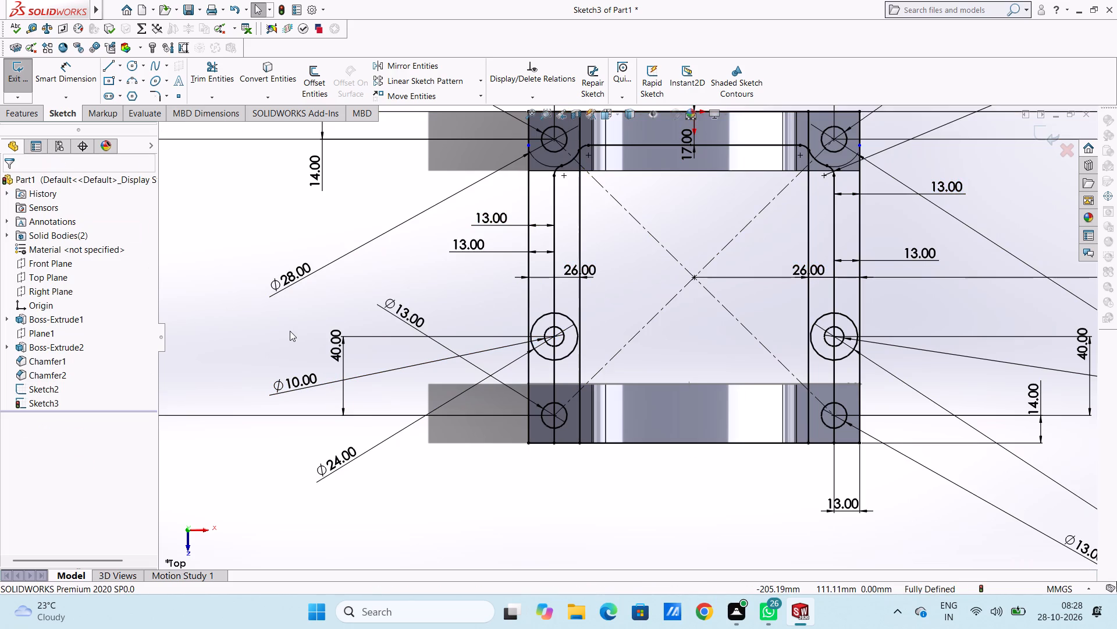
Move the left offset line's dimension clear of the strip and set it to 25 mm.
{"action": "scroll", "coordinate": [606, 316], "scroll_direction": "down", "scroll_amount": 5}
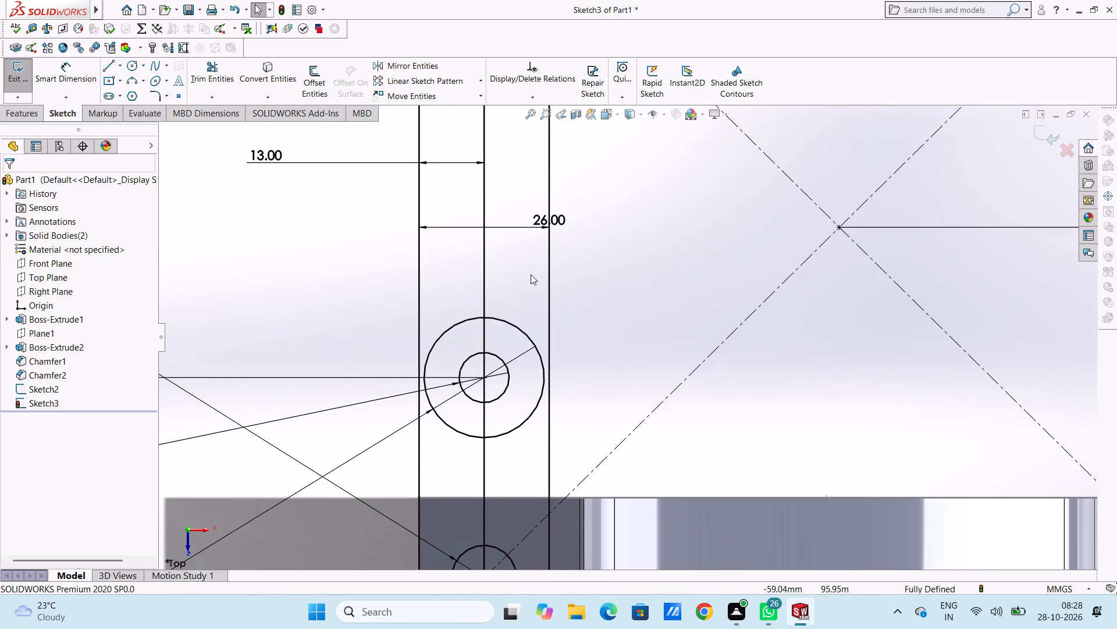
{"action": "left_click_drag", "start_coordinate": [542, 220], "coordinate": [620, 210]}
{"action": "left_click", "coordinate": [599, 277]}
{"action": "double_click", "coordinate": [618, 209]}
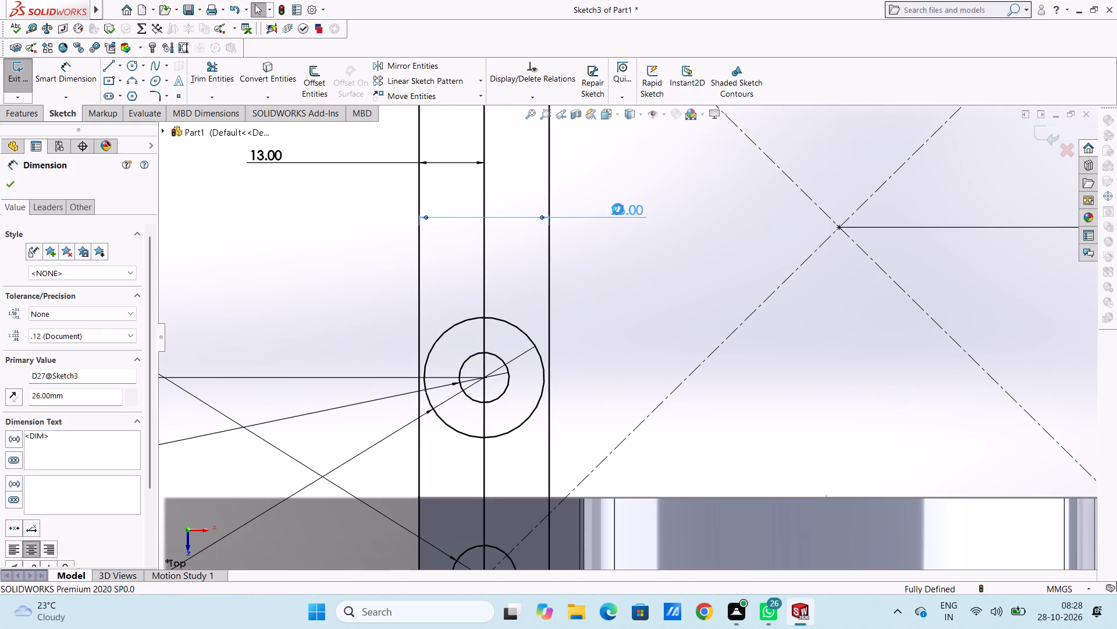
{"action": "type", "text": "25"}
{"action": "key", "text": "Return"}
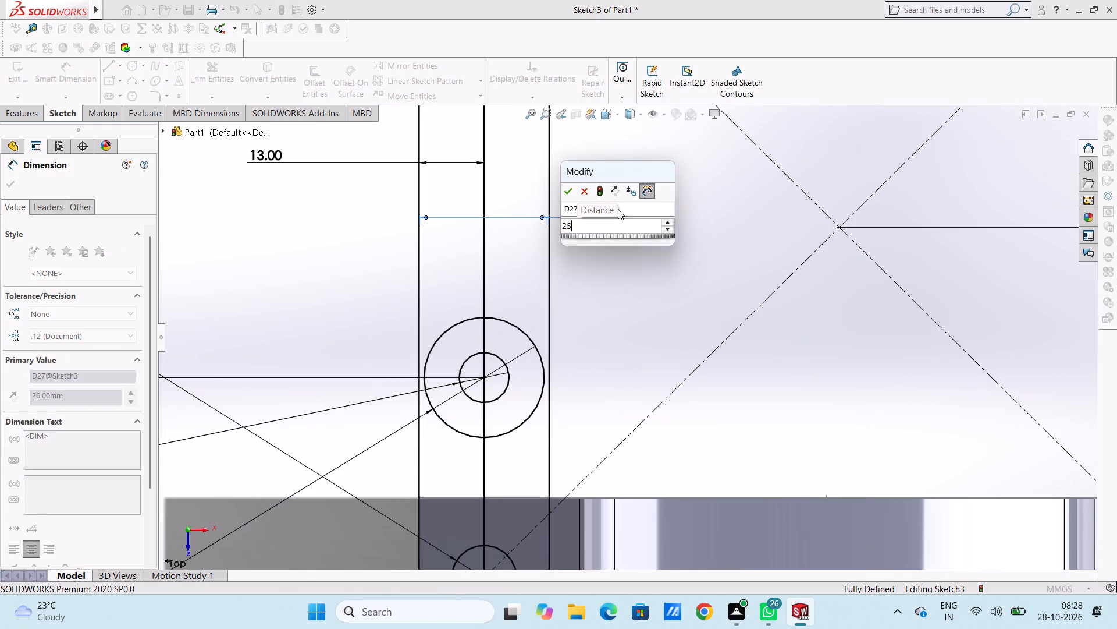
{"action": "left_click", "coordinate": [616, 314]}
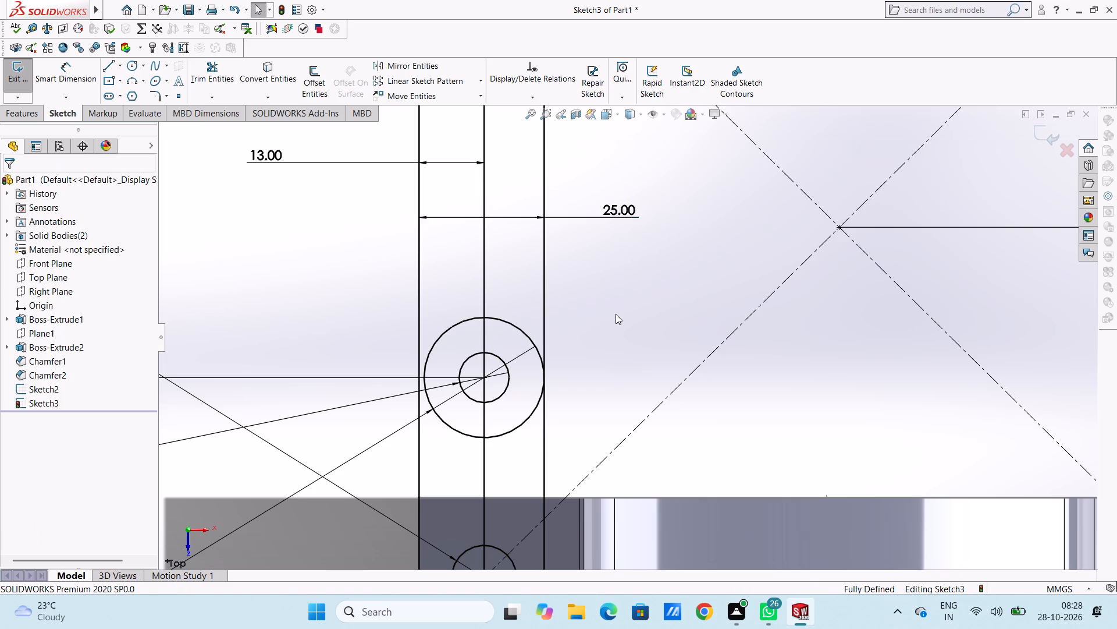
Move the right offset line's dimension clear of the strip and set it to 25 mm.
{"action": "scroll", "coordinate": [615, 314], "scroll_direction": "up", "scroll_amount": 7}
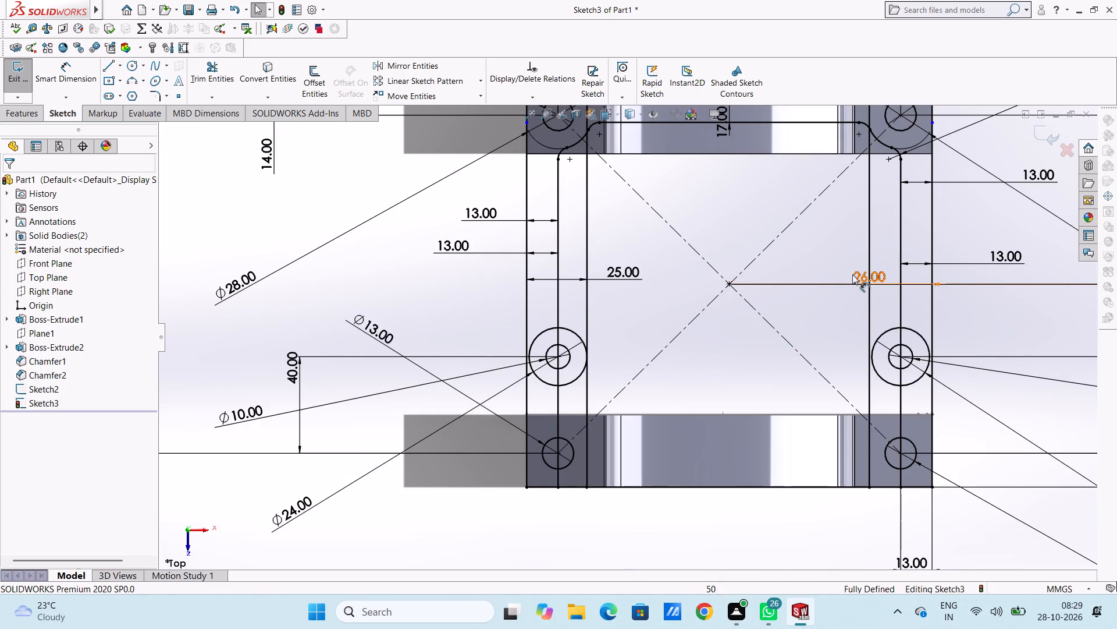
{"action": "left_click_drag", "start_coordinate": [857, 276], "coordinate": [730, 217]}
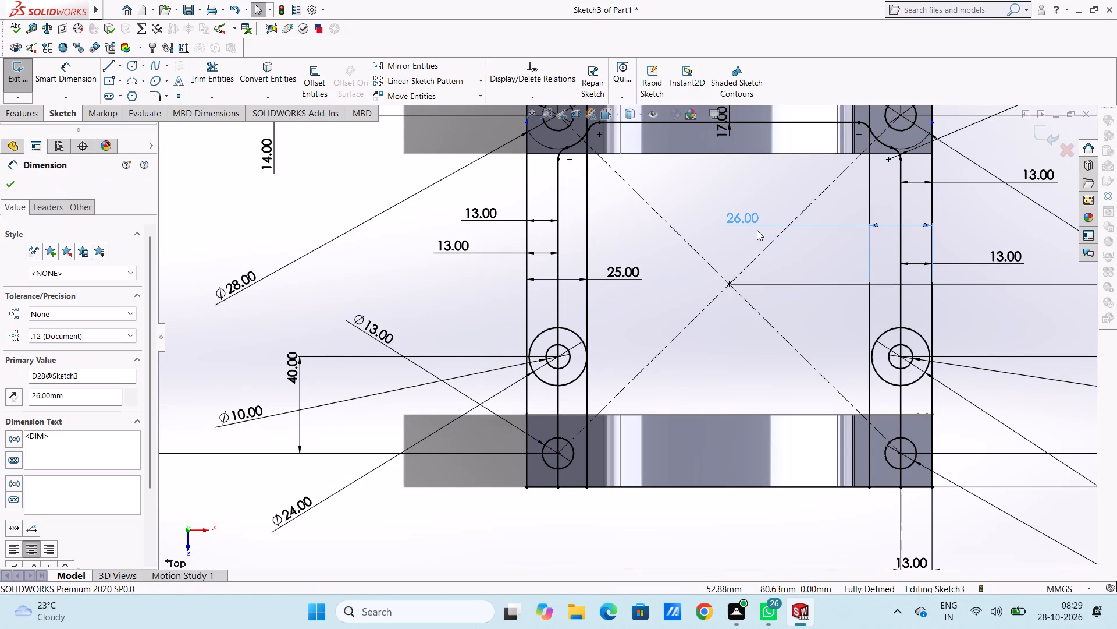
{"action": "double_click", "coordinate": [748, 215]}
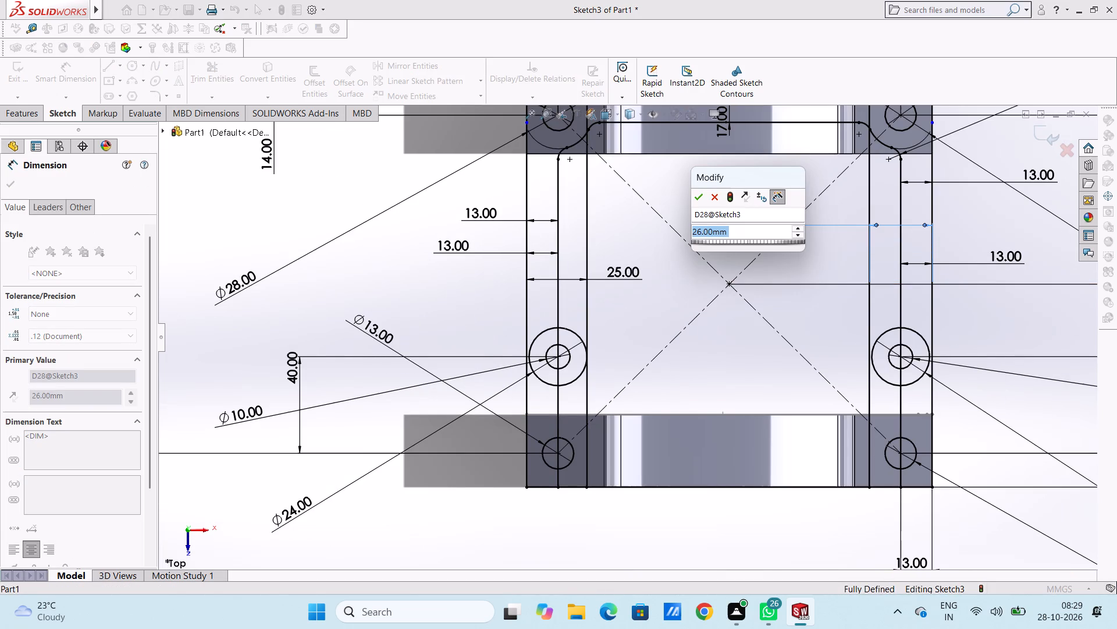
{"action": "type", "text": "25"}
{"action": "key", "text": "Return"}
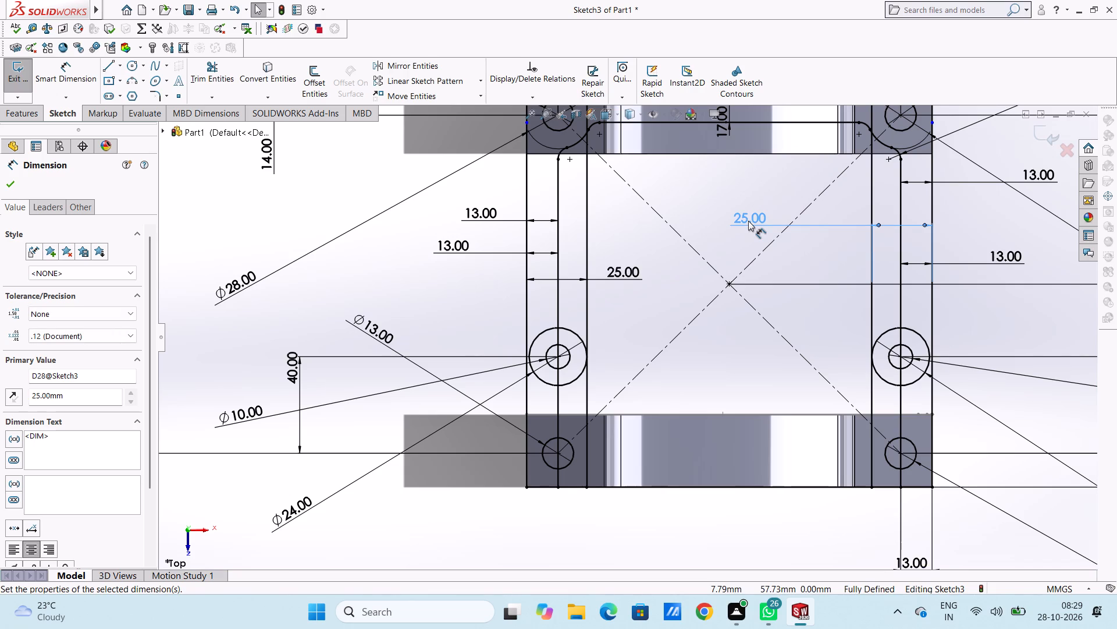
{"action": "left_click", "coordinate": [625, 322]}
Trim the left 24 mm circle to its upper inner quarter arc and remove the 13 mm line segments inside and just below it.
{"action": "scroll", "coordinate": [579, 393], "scroll_direction": "down", "scroll_amount": 2}
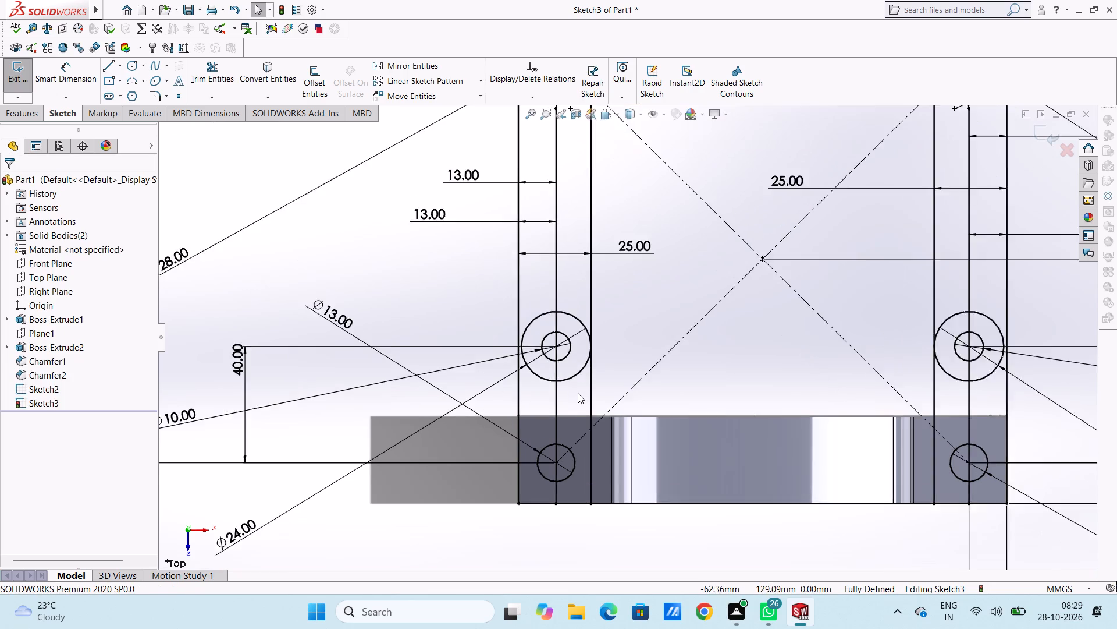
{"action": "left_click", "coordinate": [222, 71]}
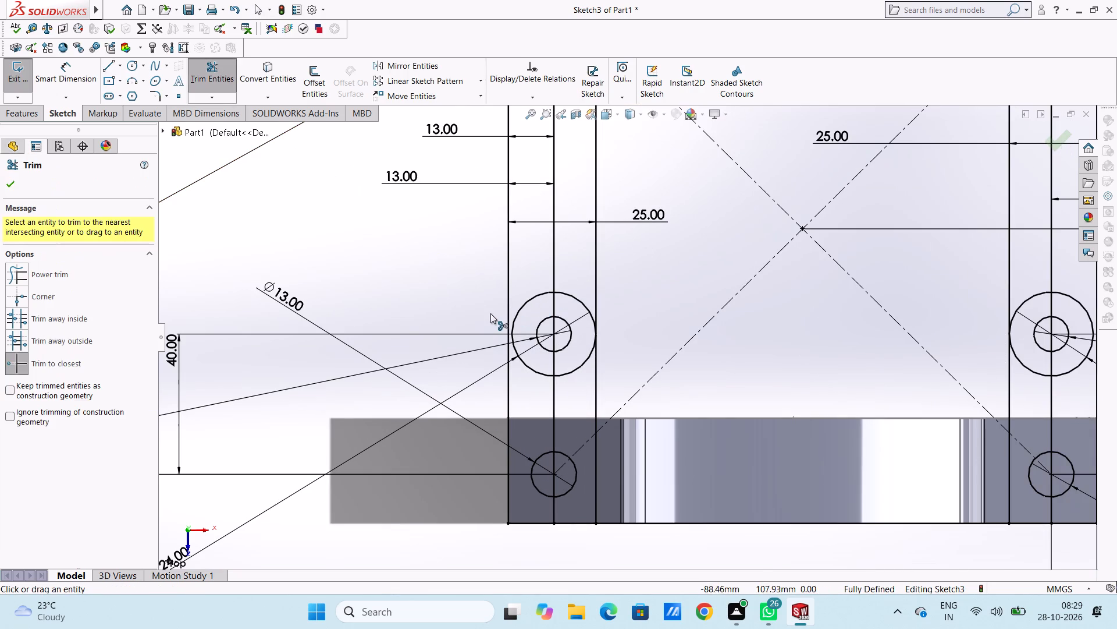
{"action": "left_click", "coordinate": [520, 308]}
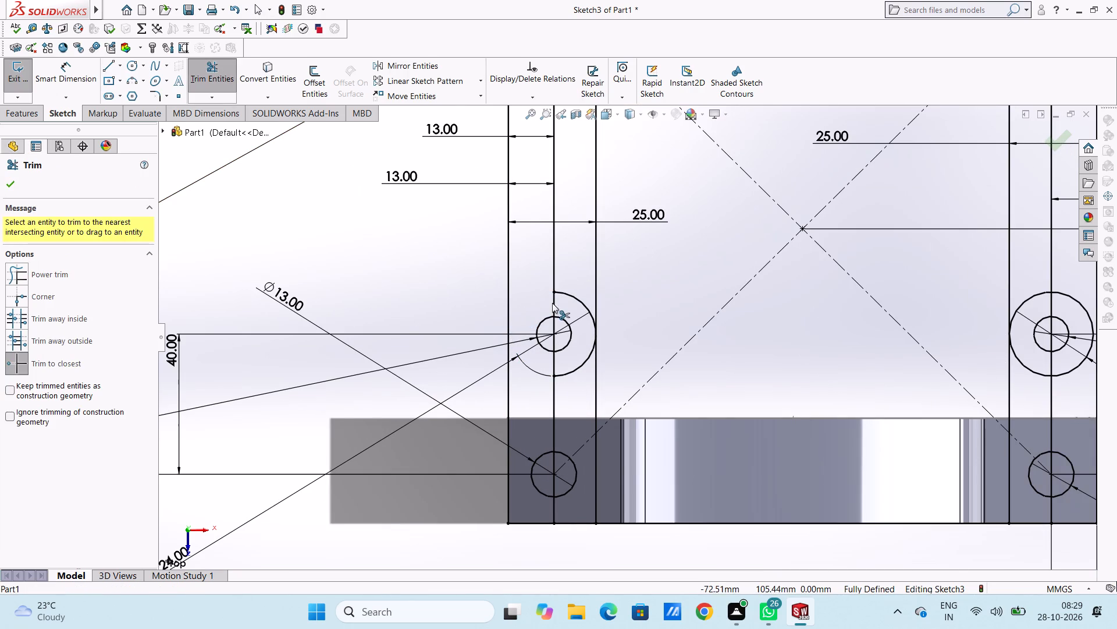
{"action": "left_click", "coordinate": [553, 305]}
{"action": "left_click", "coordinate": [554, 333]}
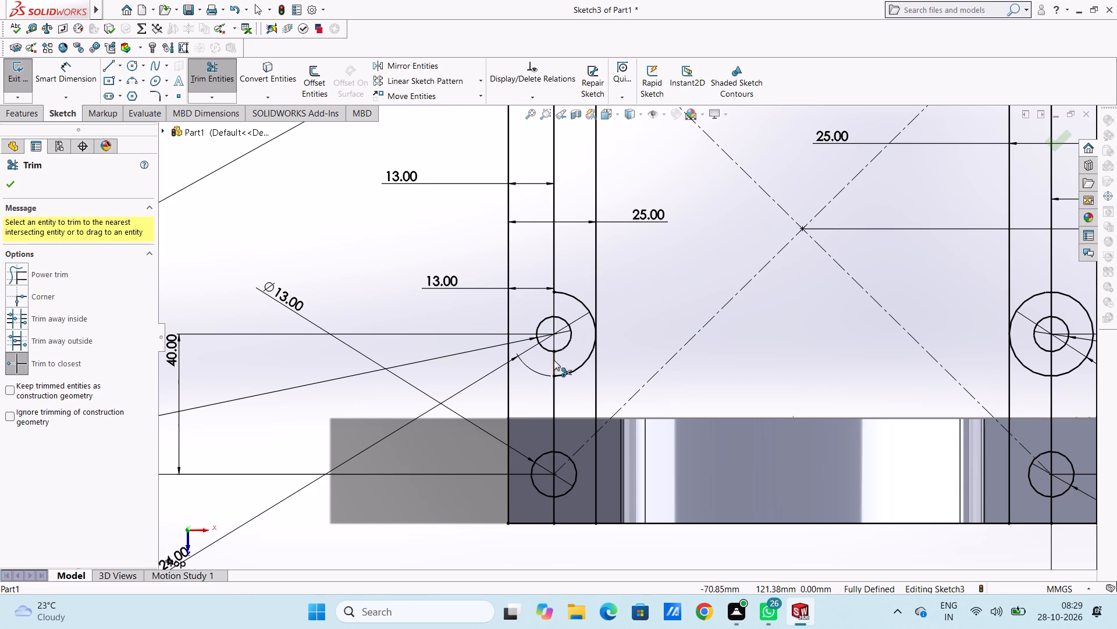
{"action": "left_click", "coordinate": [554, 360]}
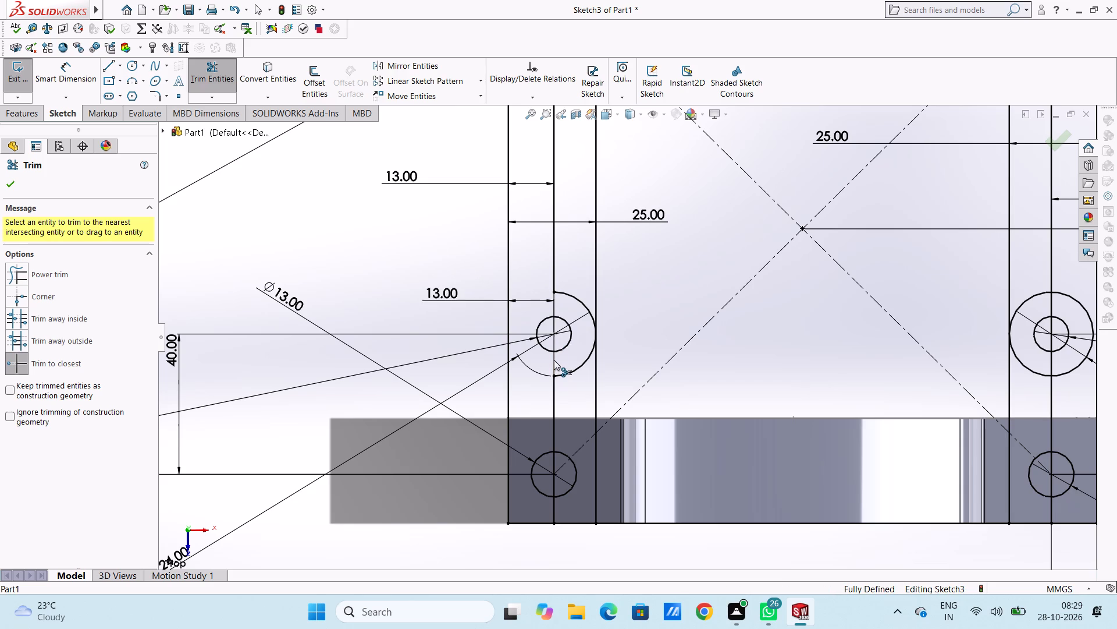
{"action": "left_click", "coordinate": [554, 406]}
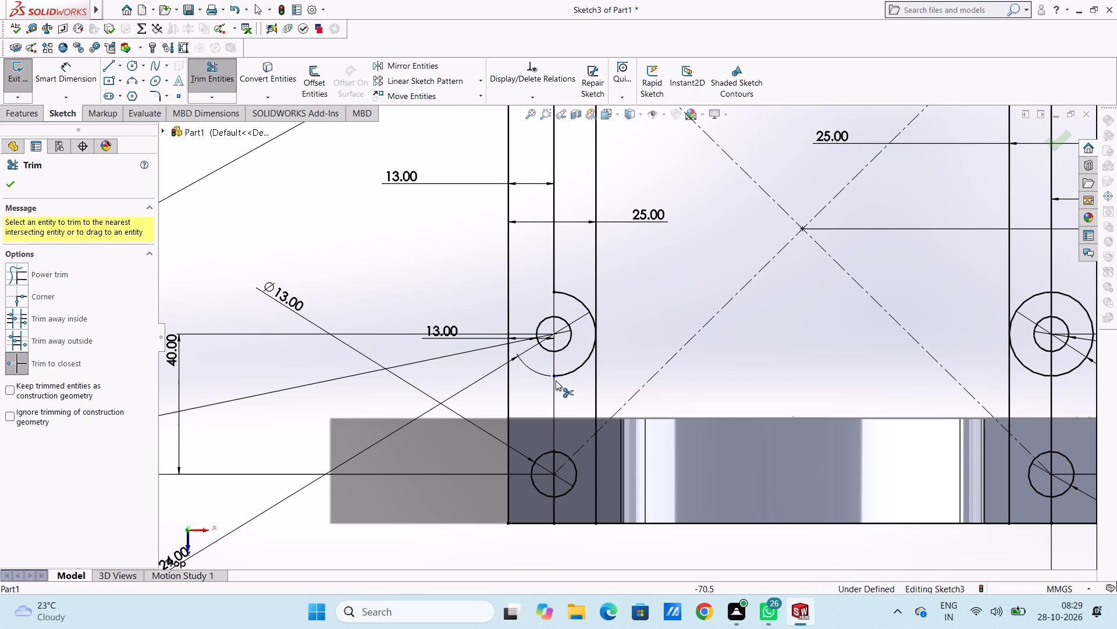
{"action": "left_click", "coordinate": [556, 376]}
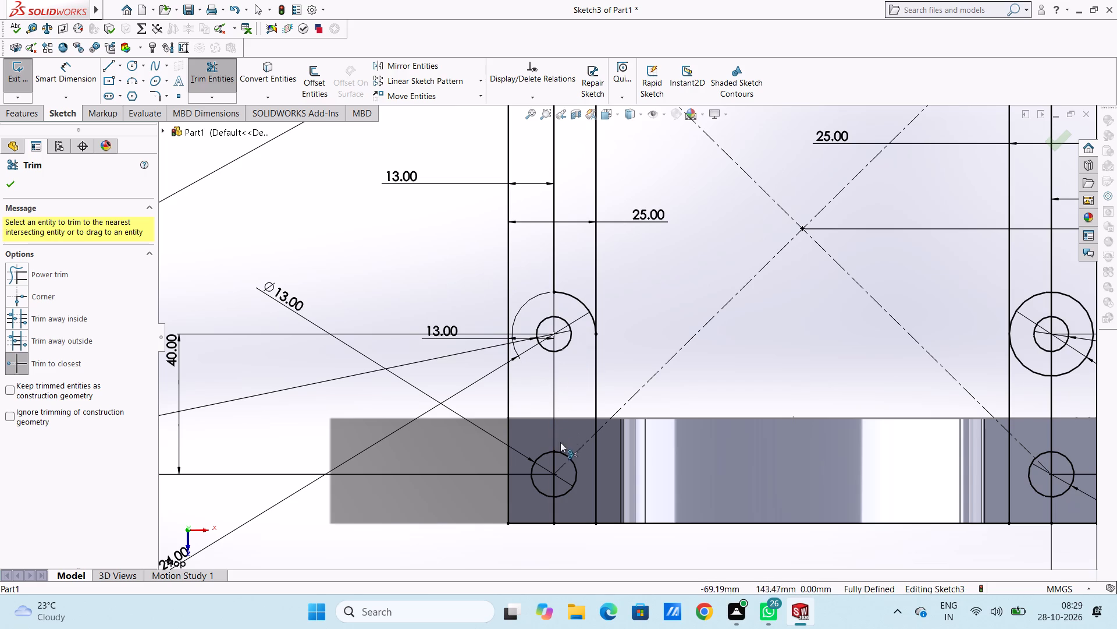
Trim away the remaining segments of the left 13 mm line through and below the lower-left corner hole.
{"action": "left_click", "coordinate": [557, 462]}
{"action": "left_click", "coordinate": [552, 486]}
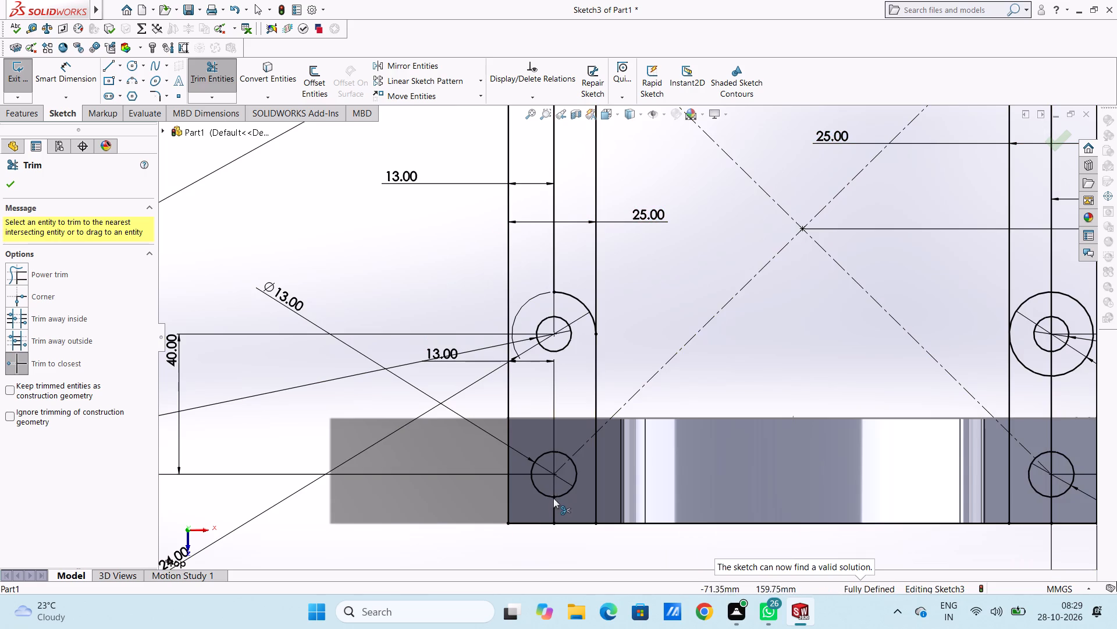
{"action": "left_click", "coordinate": [555, 504]}
{"action": "scroll", "coordinate": [567, 367], "scroll_direction": "up", "scroll_amount": 5}
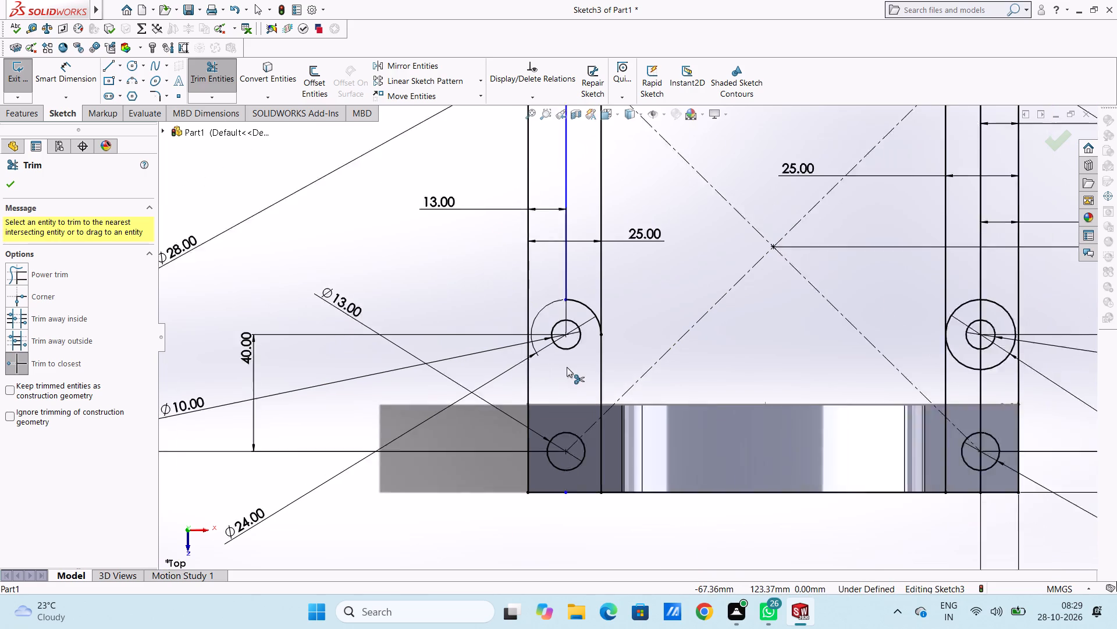
{"action": "scroll", "coordinate": [567, 367], "scroll_direction": "up", "scroll_amount": 2}
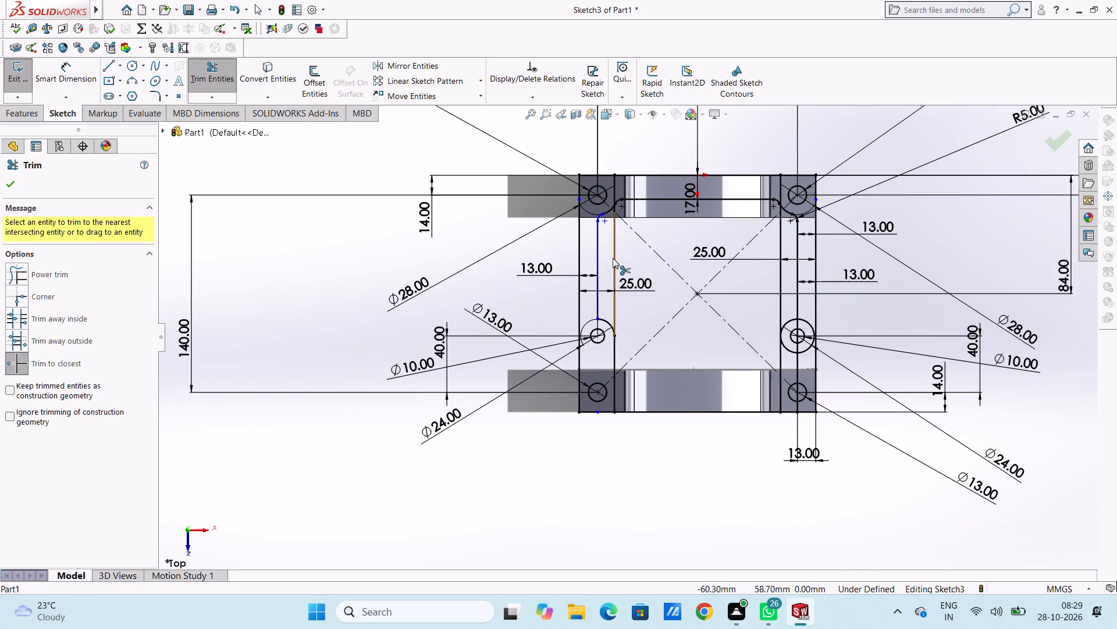
{"action": "scroll", "coordinate": [613, 258], "scroll_direction": "down", "scroll_amount": 3}
{"action": "scroll", "coordinate": [649, 411], "scroll_direction": "up", "scroll_amount": 3}
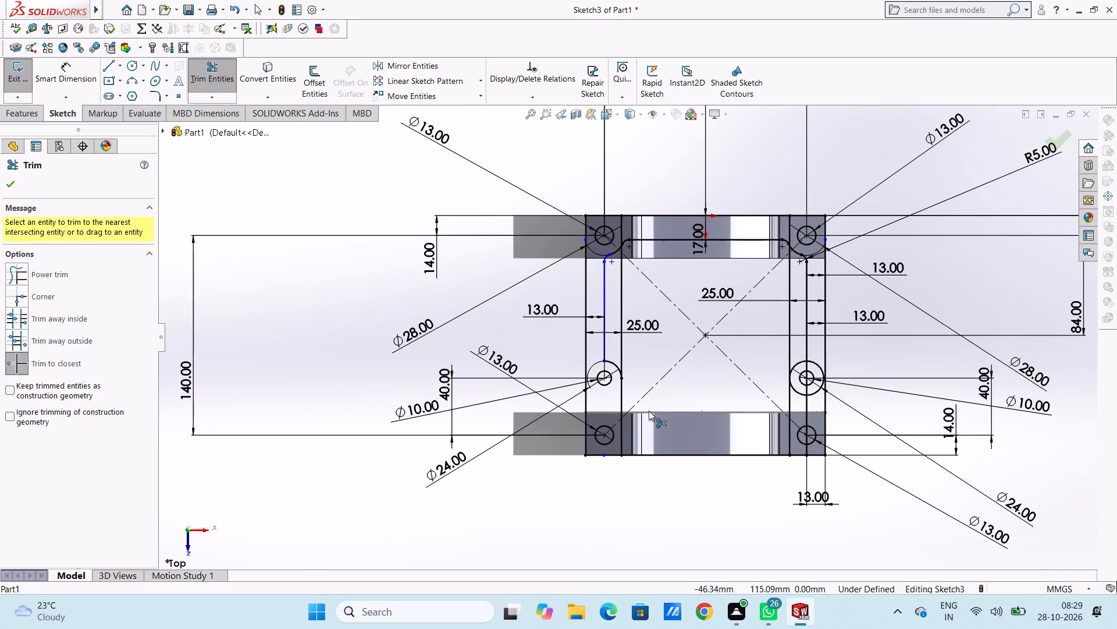
{"action": "scroll", "coordinate": [654, 388], "scroll_direction": "down", "scroll_amount": 3}
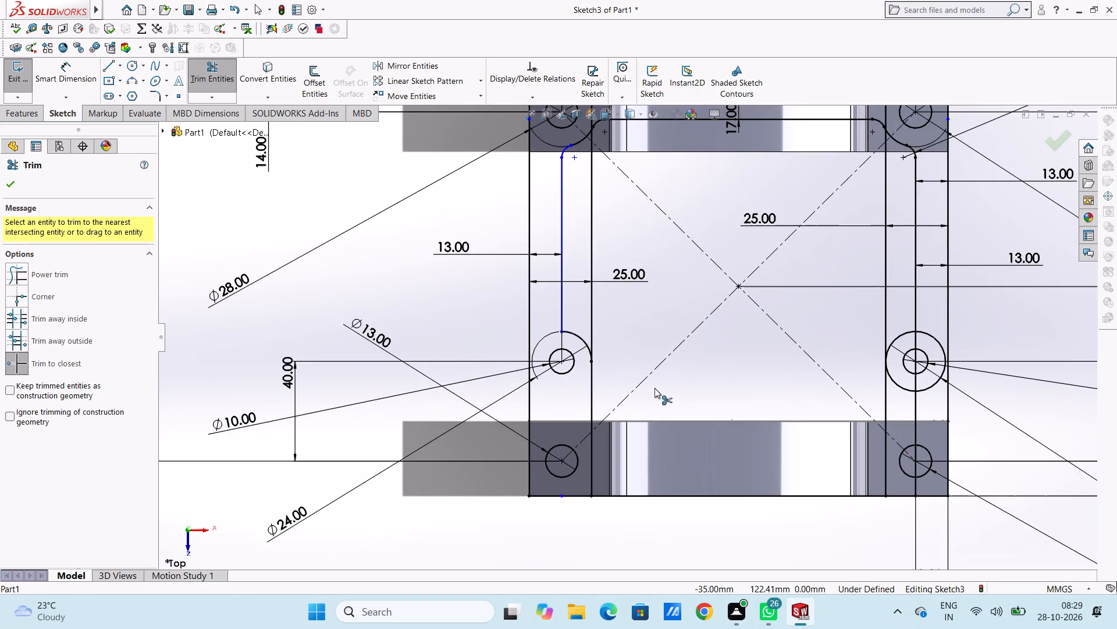
{"action": "scroll", "coordinate": [654, 388], "scroll_direction": "up", "scroll_amount": 3}
{"action": "scroll", "coordinate": [602, 253], "scroll_direction": "down", "scroll_amount": 2}
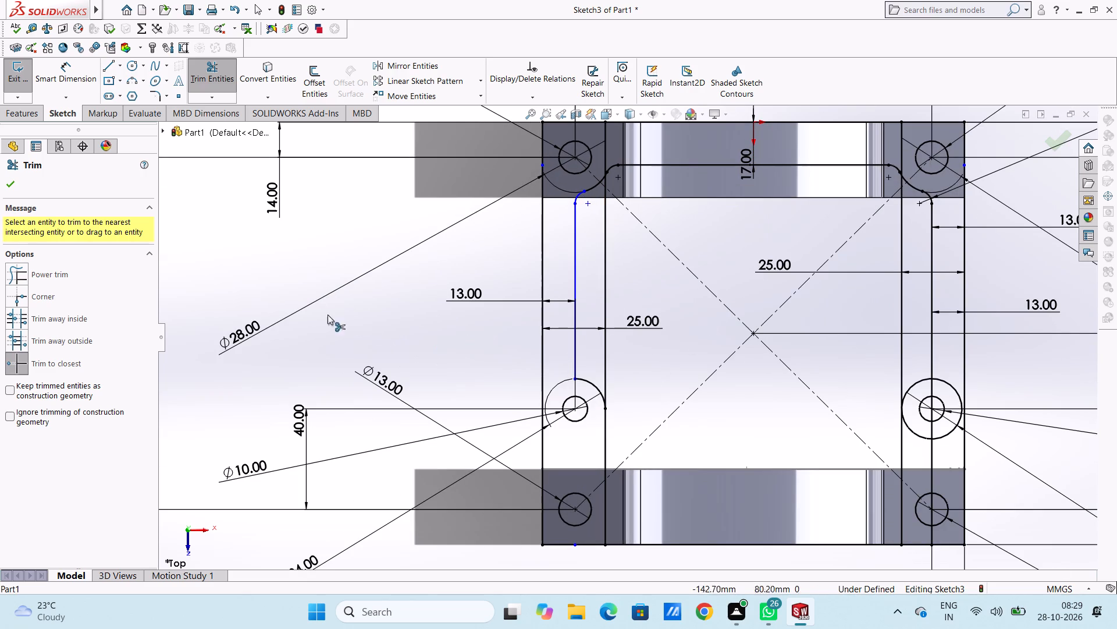
{"action": "left_click", "coordinate": [12, 182]}
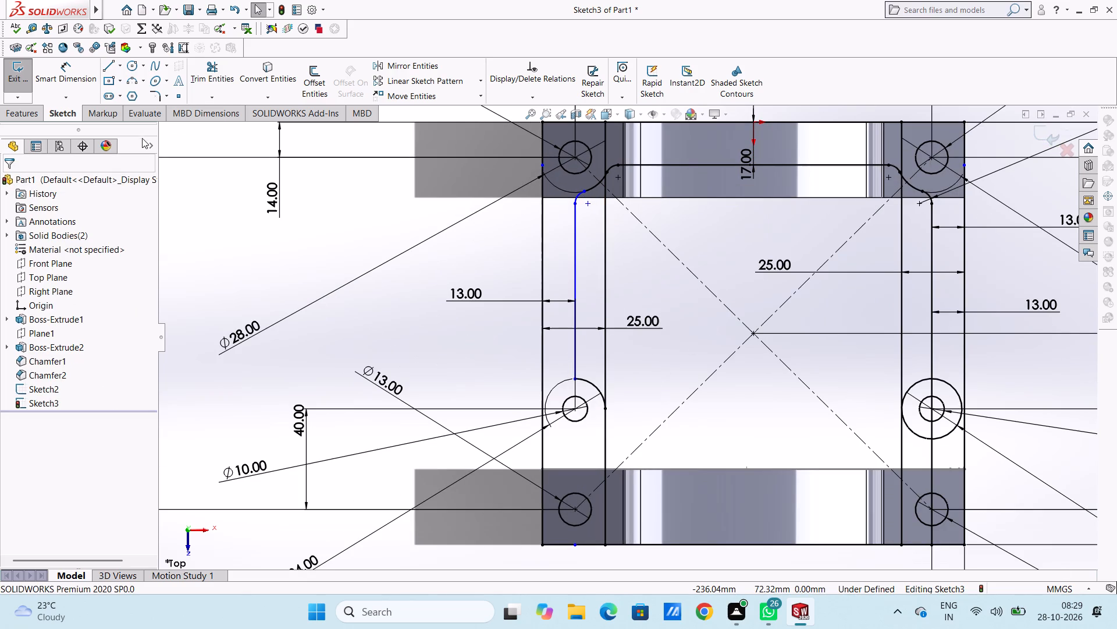
Add a 5 mm sketch fillet where the left inner vertical line meets the trimmed 24 mm arc.
{"action": "left_click", "coordinate": [154, 93]}
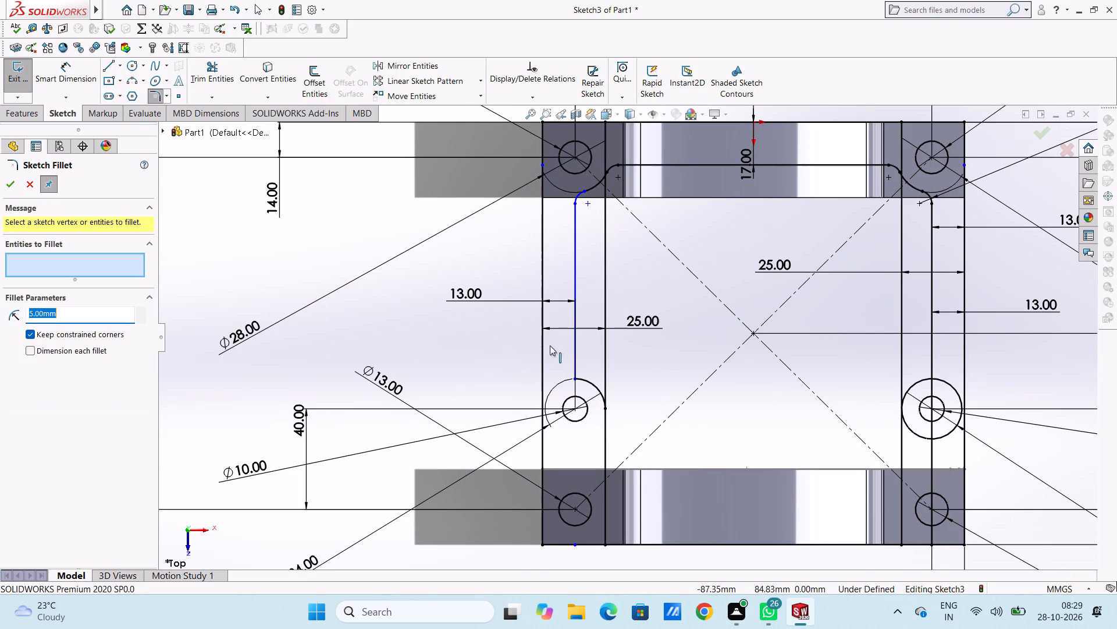
{"action": "left_click", "coordinate": [576, 380]}
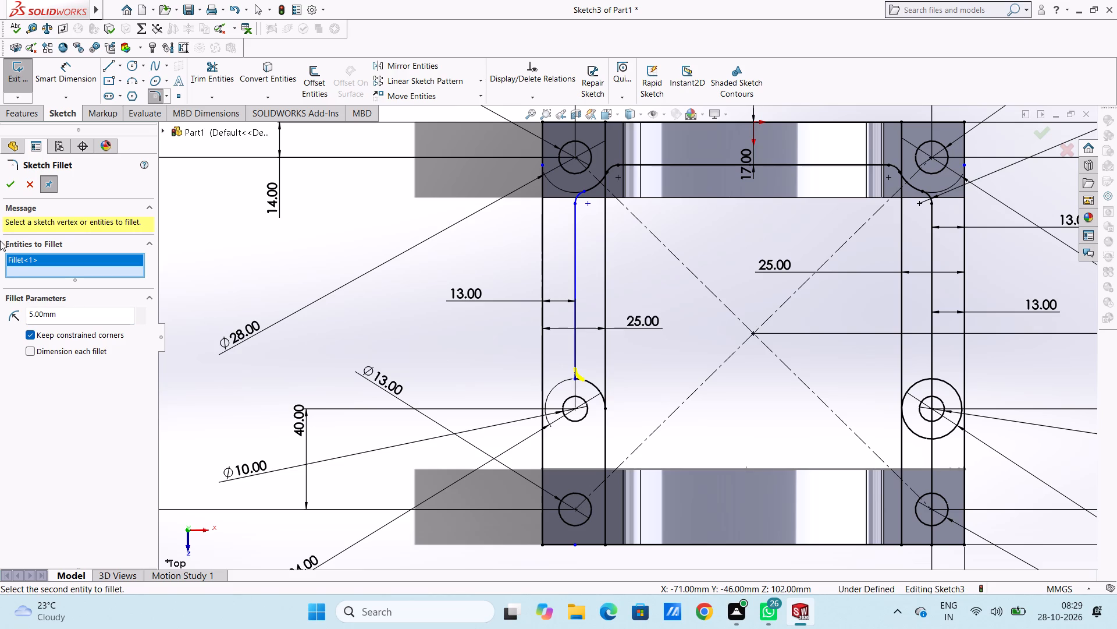
{"action": "left_click", "coordinate": [13, 179]}
{"action": "left_click", "coordinate": [12, 189]}
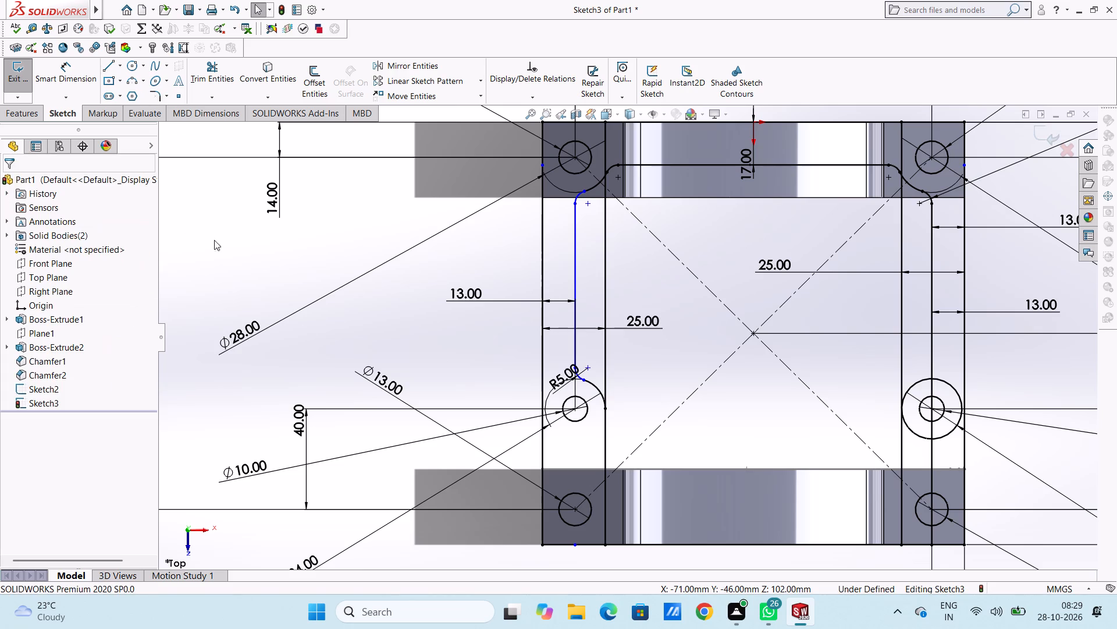
Dimension the length of the left inner vertical line between its two fillets, keeping its current value.
{"action": "scroll", "coordinate": [568, 356], "scroll_direction": "down", "scroll_amount": 4}
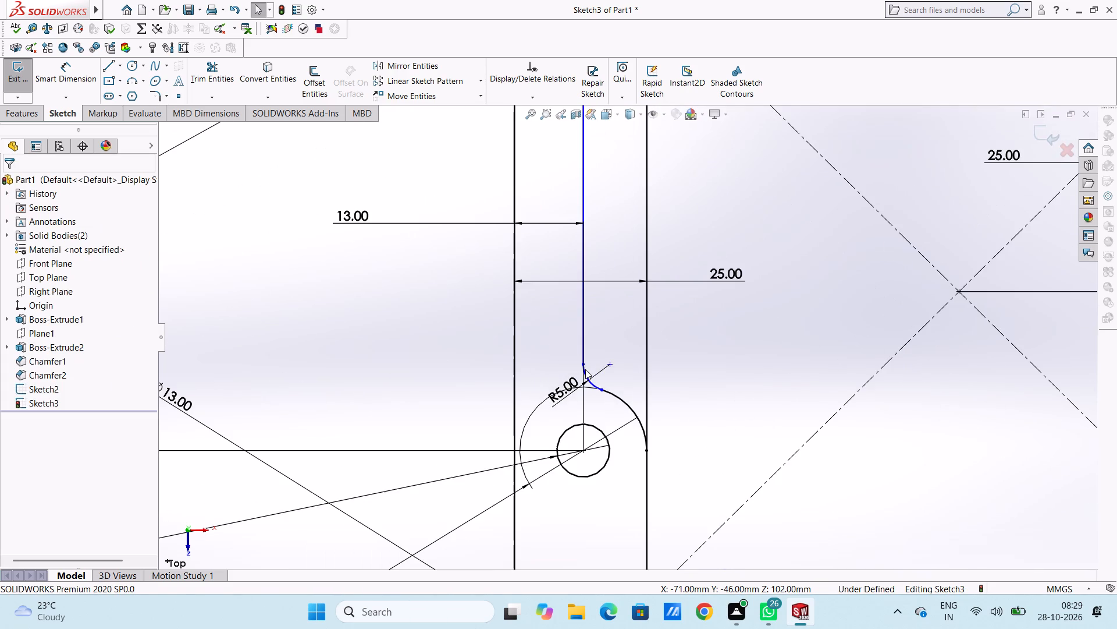
{"action": "scroll", "coordinate": [585, 369], "scroll_direction": "up", "scroll_amount": 5}
{"action": "left_click", "coordinate": [73, 73]}
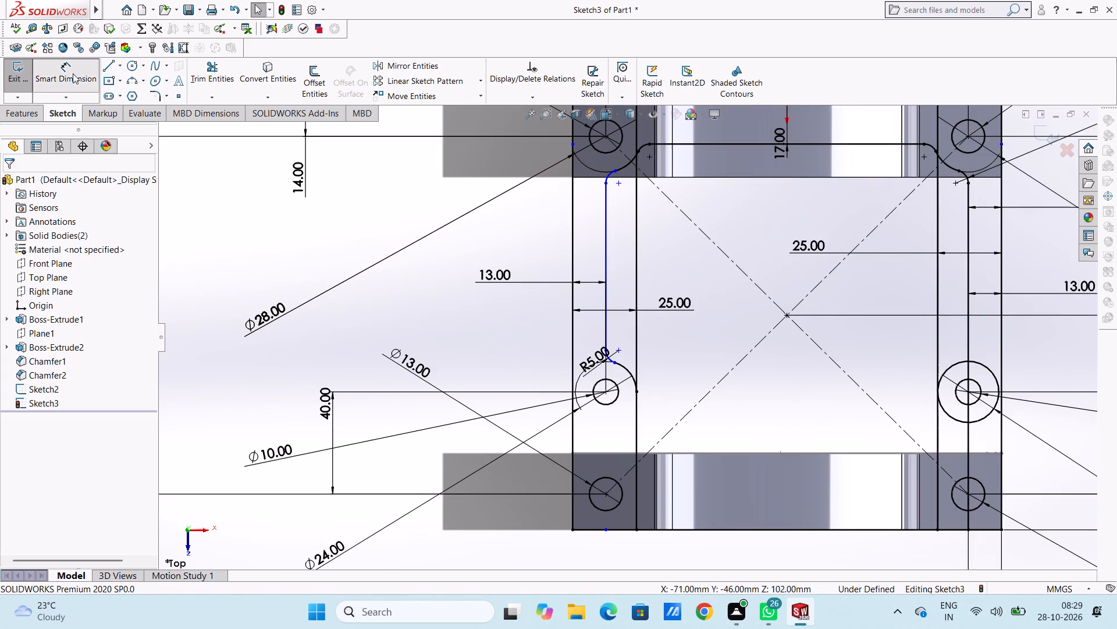
{"action": "left_click", "coordinate": [610, 232]}
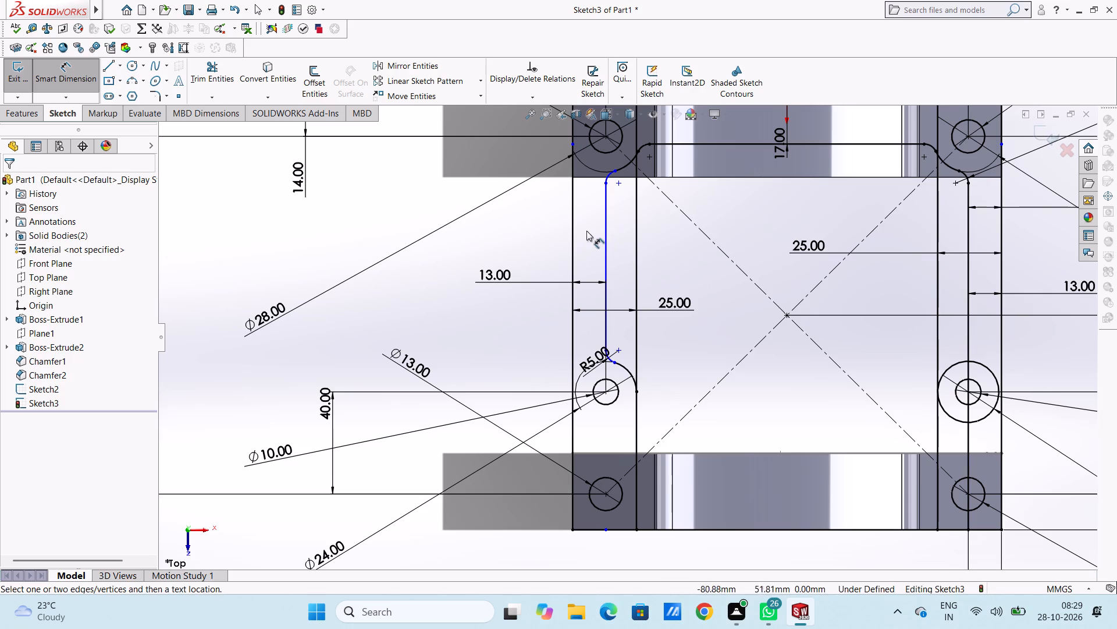
{"action": "left_click", "coordinate": [606, 222]}
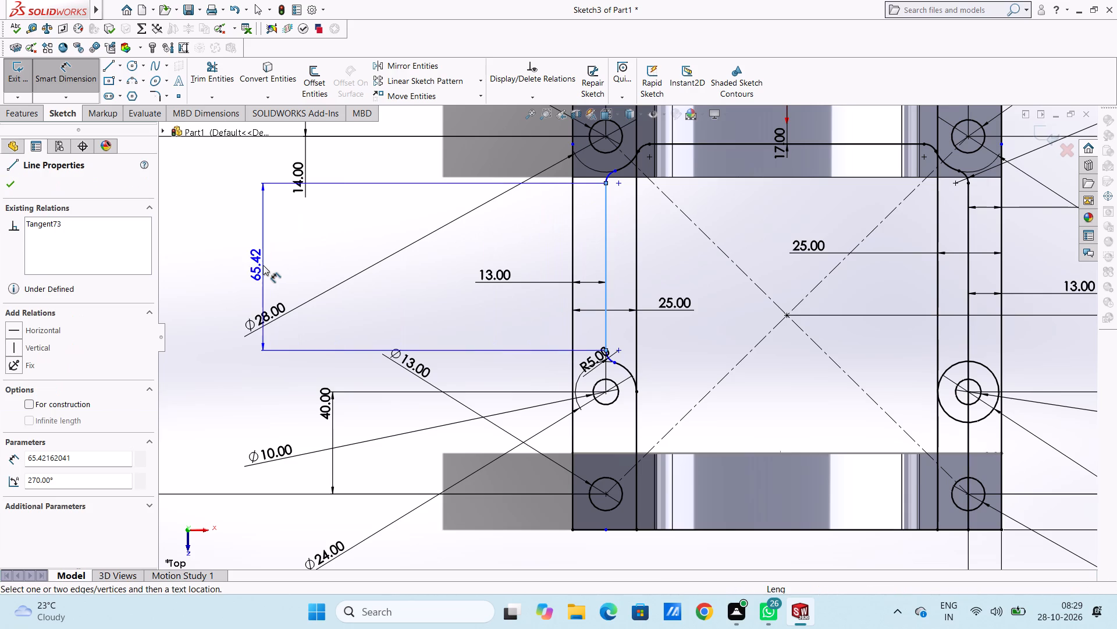
{"action": "left_click", "coordinate": [268, 255]}
{"action": "left_click", "coordinate": [220, 237]}
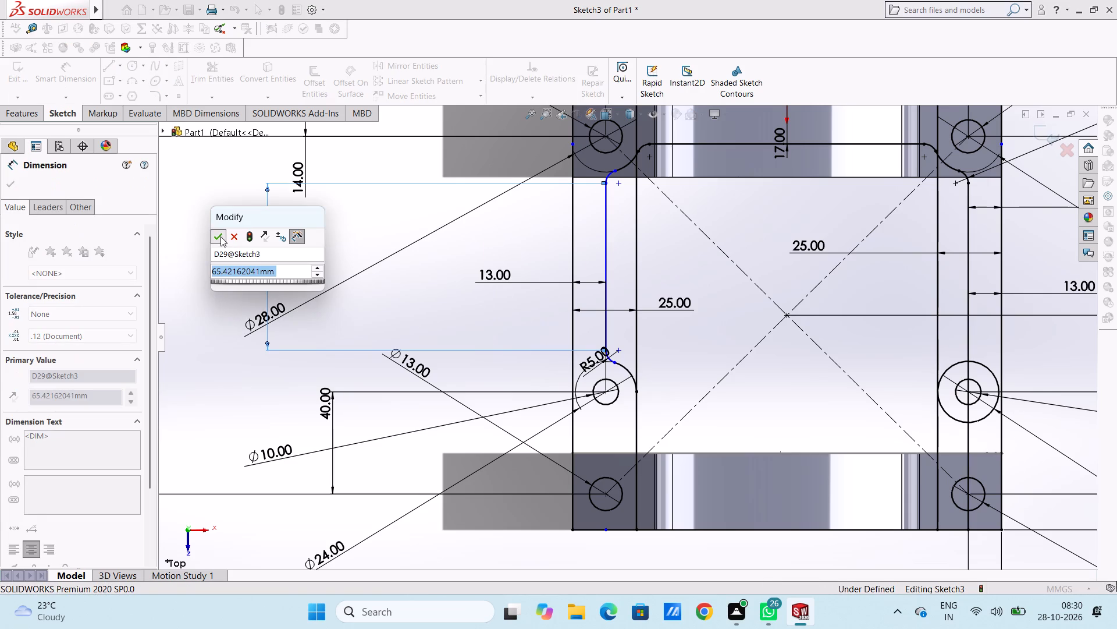
{"action": "left_click", "coordinate": [219, 204]}
Dimension the distance from the frame's left outer edge to the left inner vertical line, keeping its current value.
{"action": "left_click", "coordinate": [574, 236]}
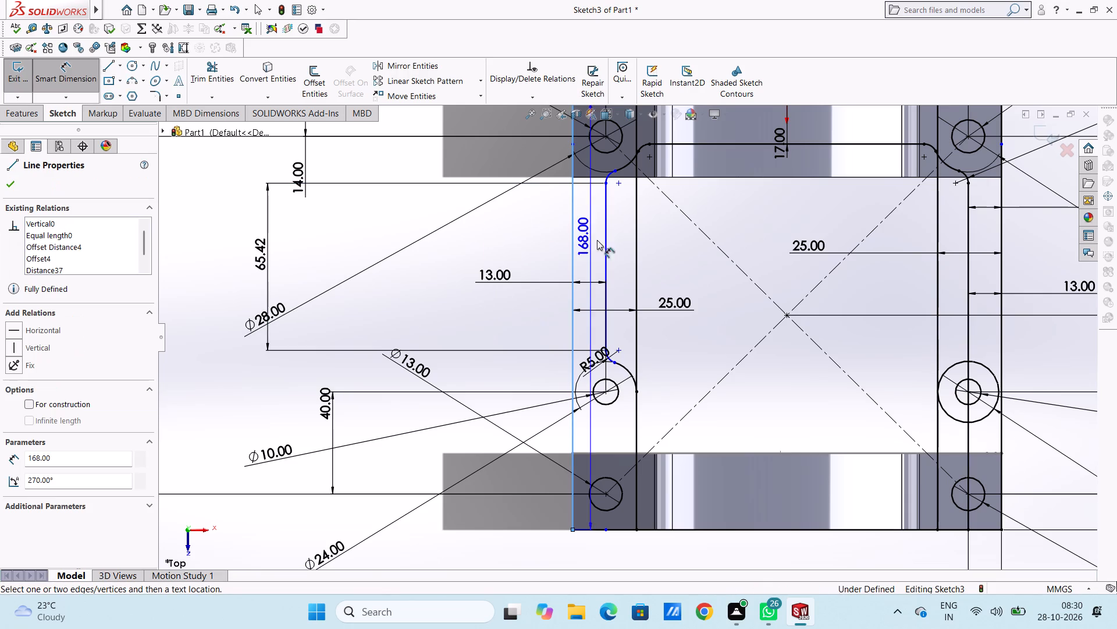
{"action": "left_click", "coordinate": [608, 243]}
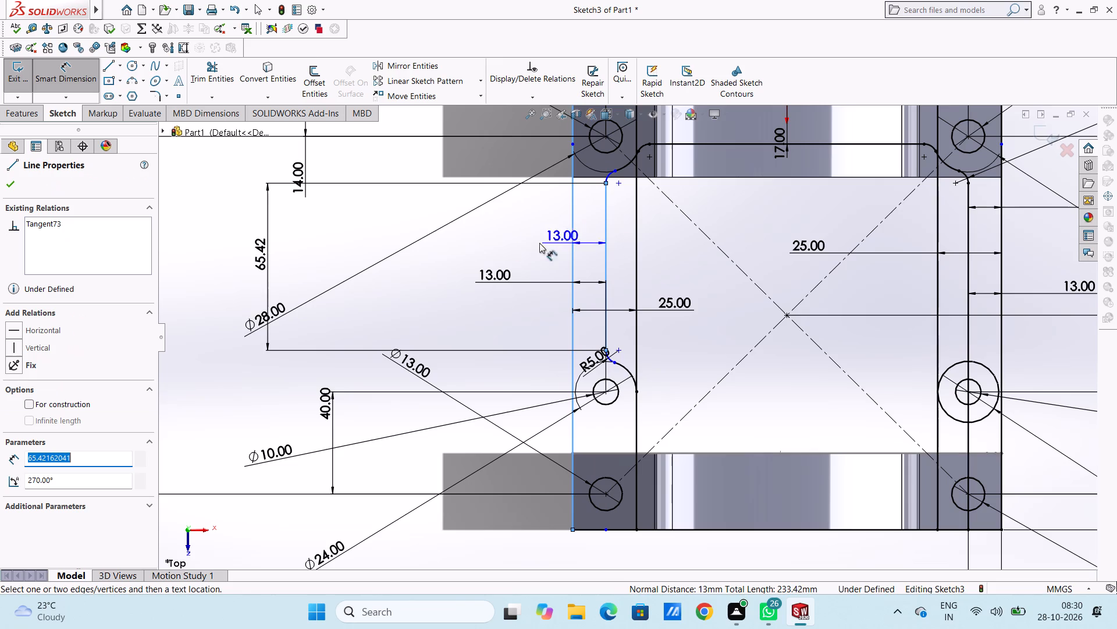
{"action": "left_click", "coordinate": [428, 249]}
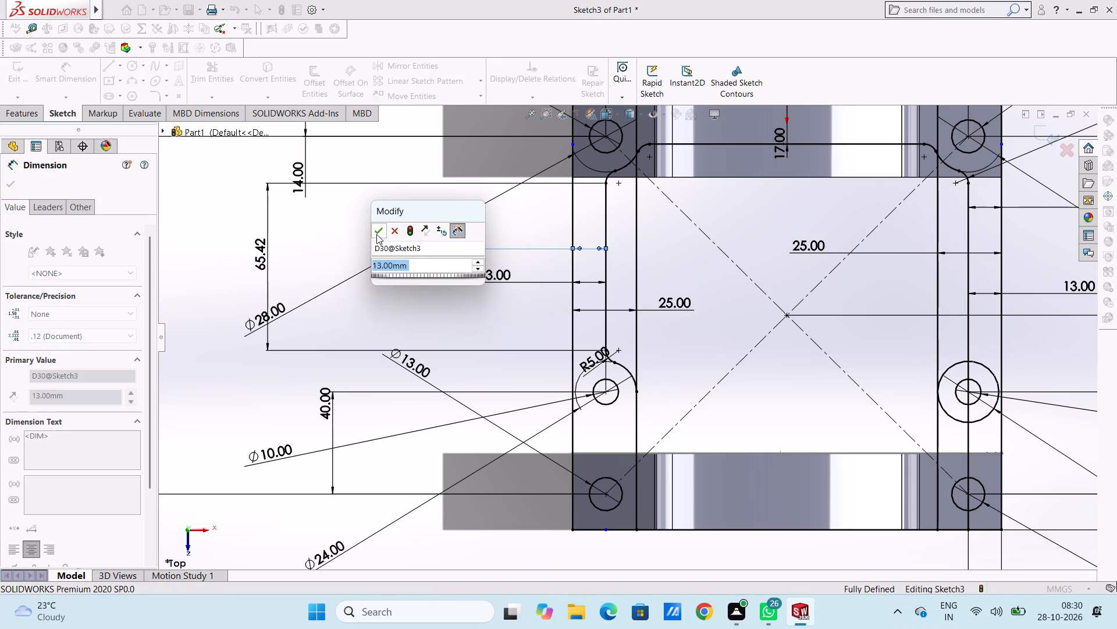
{"action": "left_click", "coordinate": [376, 234]}
{"action": "left_click", "coordinate": [361, 220]}
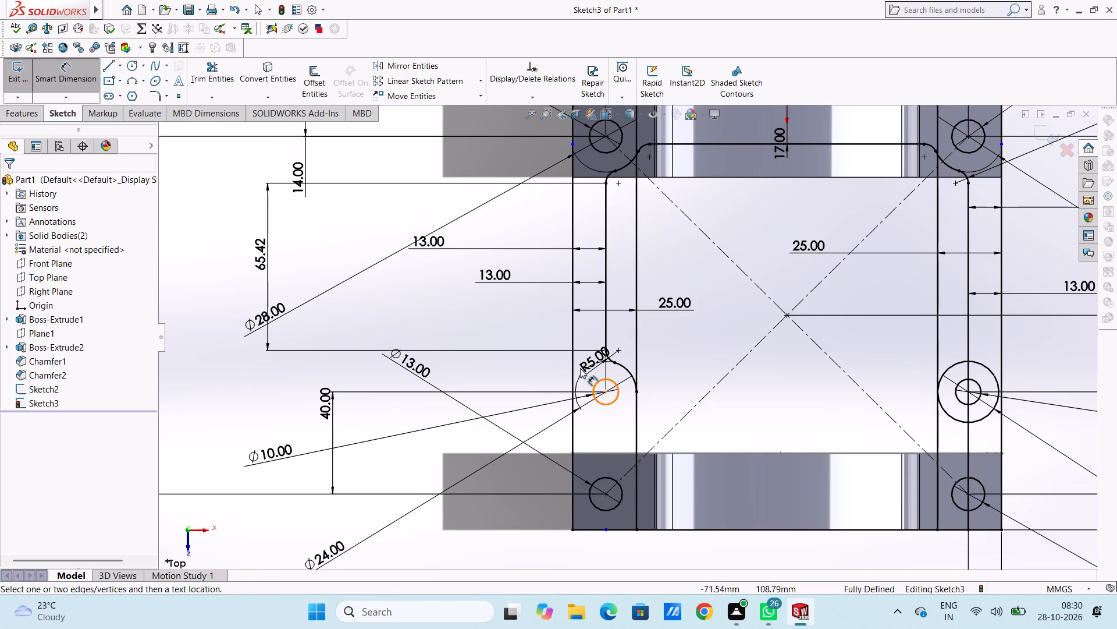
Move the new R5 fillet dimension outside the frame, to the left of the lower bosses.
{"action": "left_click_drag", "start_coordinate": [581, 366], "coordinate": [199, 441]}
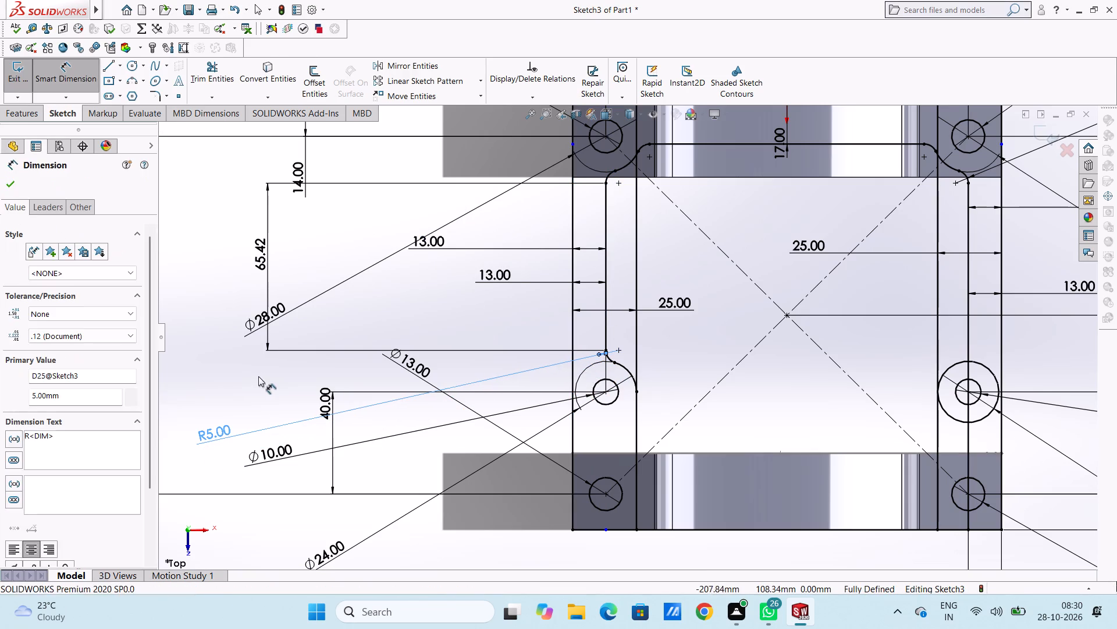
{"action": "left_click", "coordinate": [268, 377]}
Offset the frame's bottom edge 17 mm inward, with the offset dimension added.
{"action": "scroll", "coordinate": [510, 360], "scroll_direction": "up", "scroll_amount": 5}
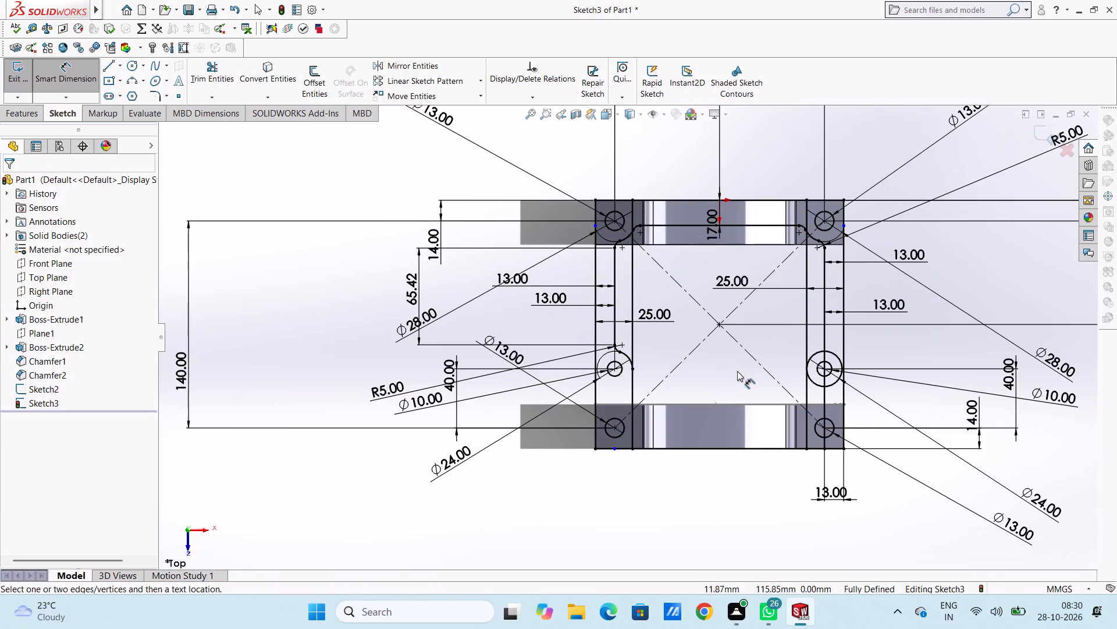
{"action": "scroll", "coordinate": [737, 371], "scroll_direction": "up", "scroll_amount": 3}
{"action": "scroll", "coordinate": [680, 363], "scroll_direction": "down", "scroll_amount": 3}
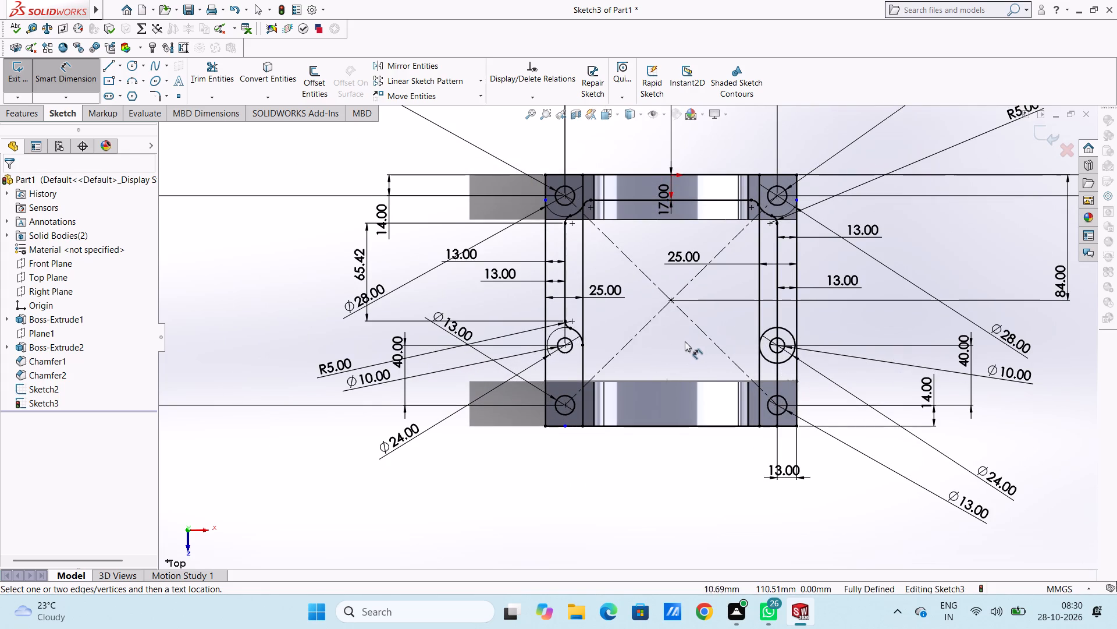
{"action": "left_click", "coordinate": [304, 96]}
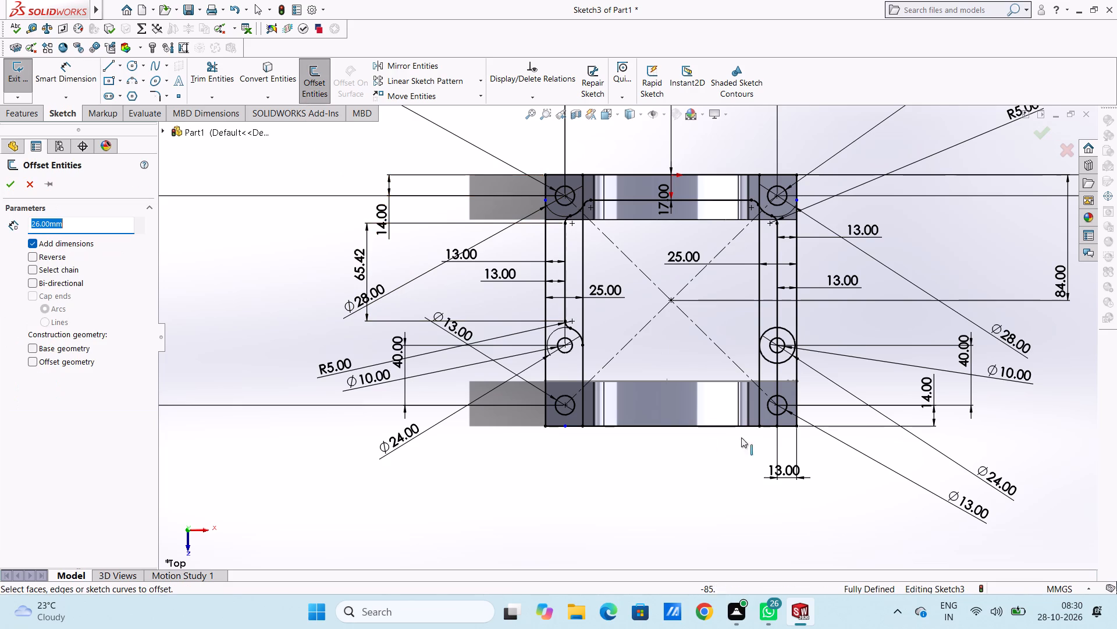
{"action": "left_click", "coordinate": [712, 427]}
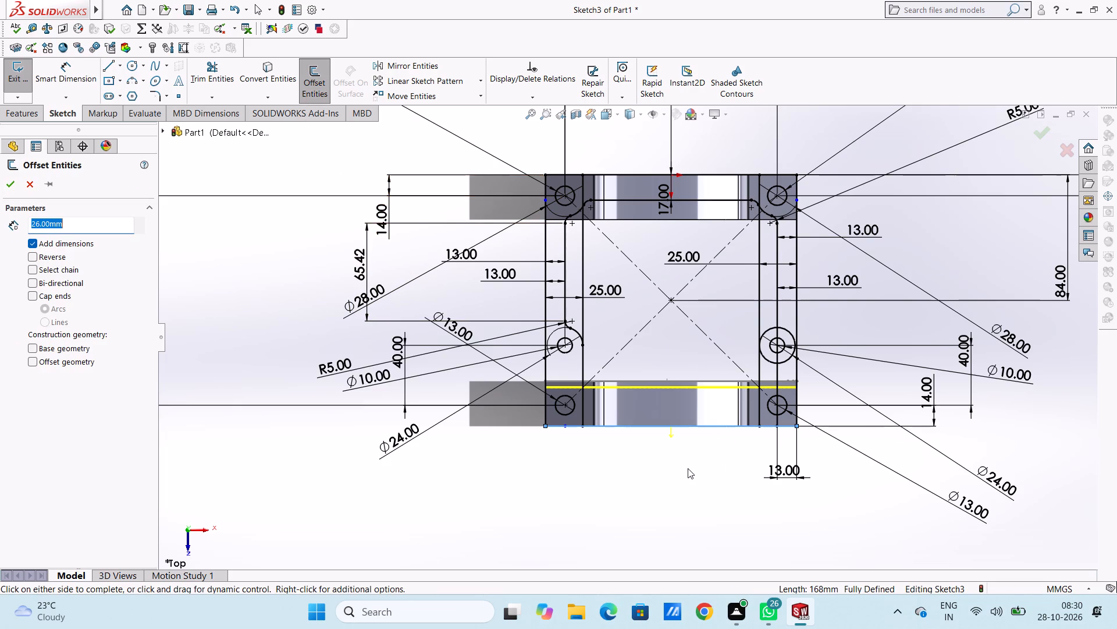
{"action": "type", "text": "17"}
{"action": "key", "text": "Return"}
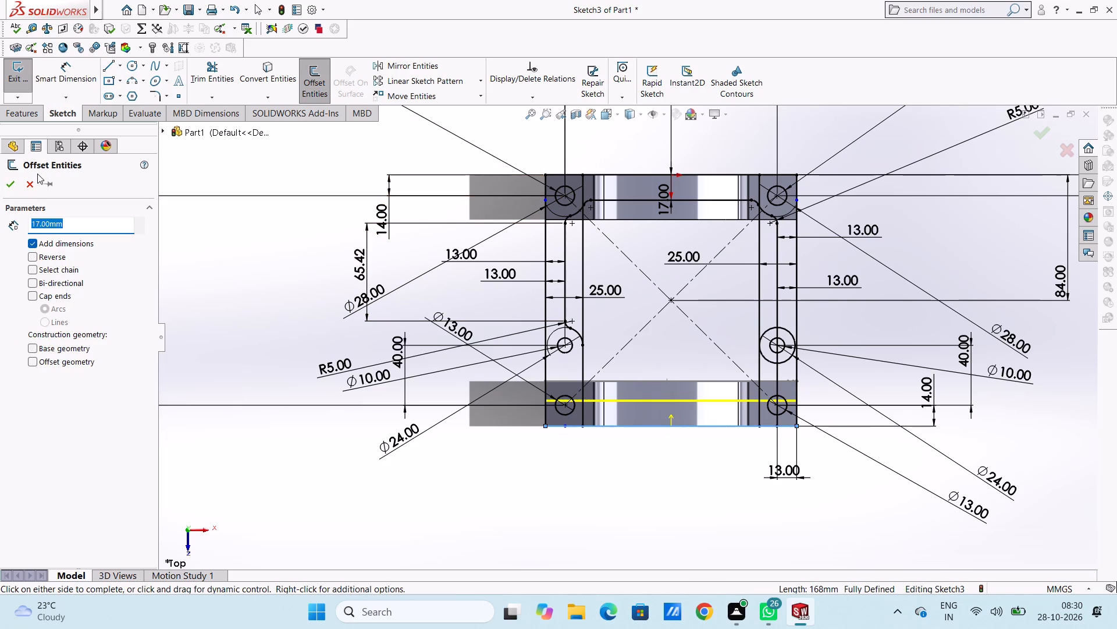
{"action": "left_click", "coordinate": [1, 185]}
{"action": "left_click", "coordinate": [12, 184]}
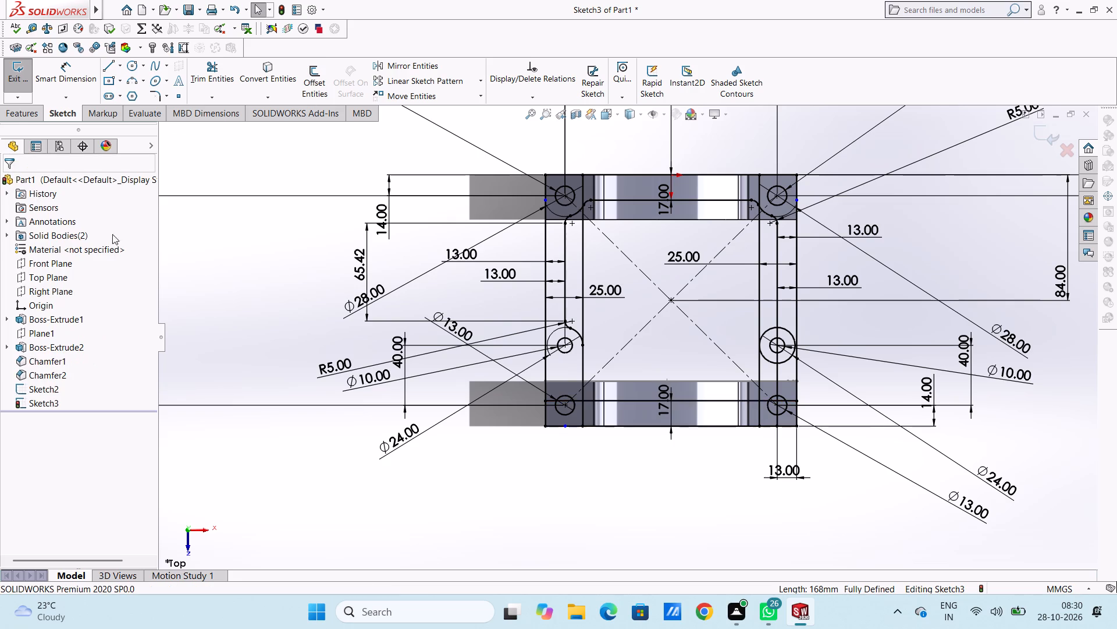
Move the bottom offset line's 17 mm dimension clear of the frame, below the profile.
{"action": "left_click_drag", "start_coordinate": [671, 402], "coordinate": [679, 522]}
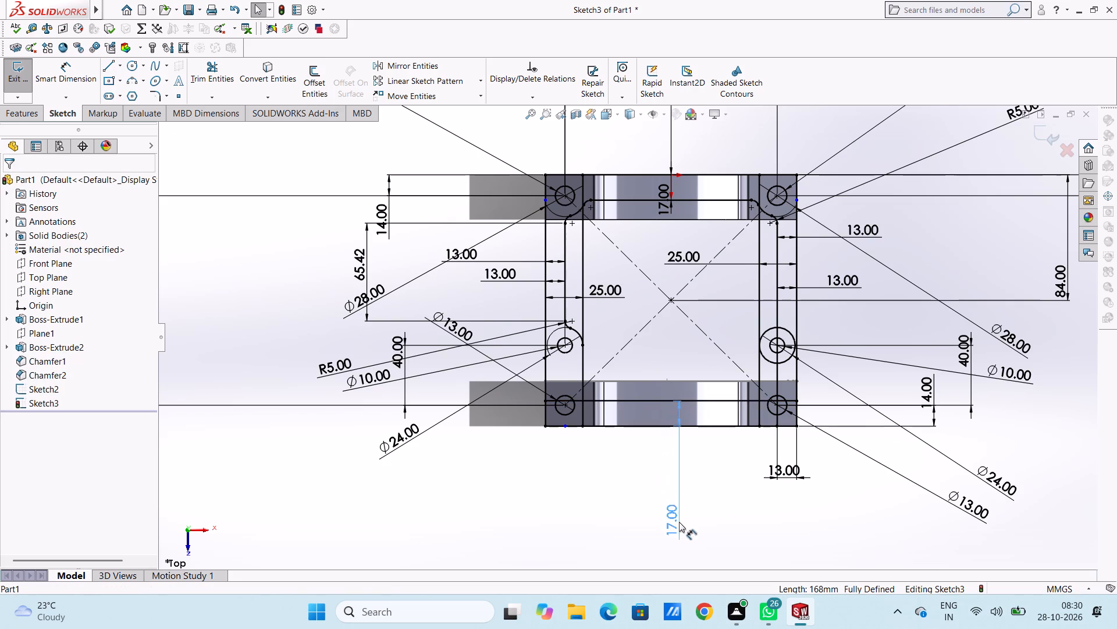
{"action": "left_click_drag", "start_coordinate": [679, 522], "coordinate": [668, 556]}
{"action": "left_click", "coordinate": [620, 499]}
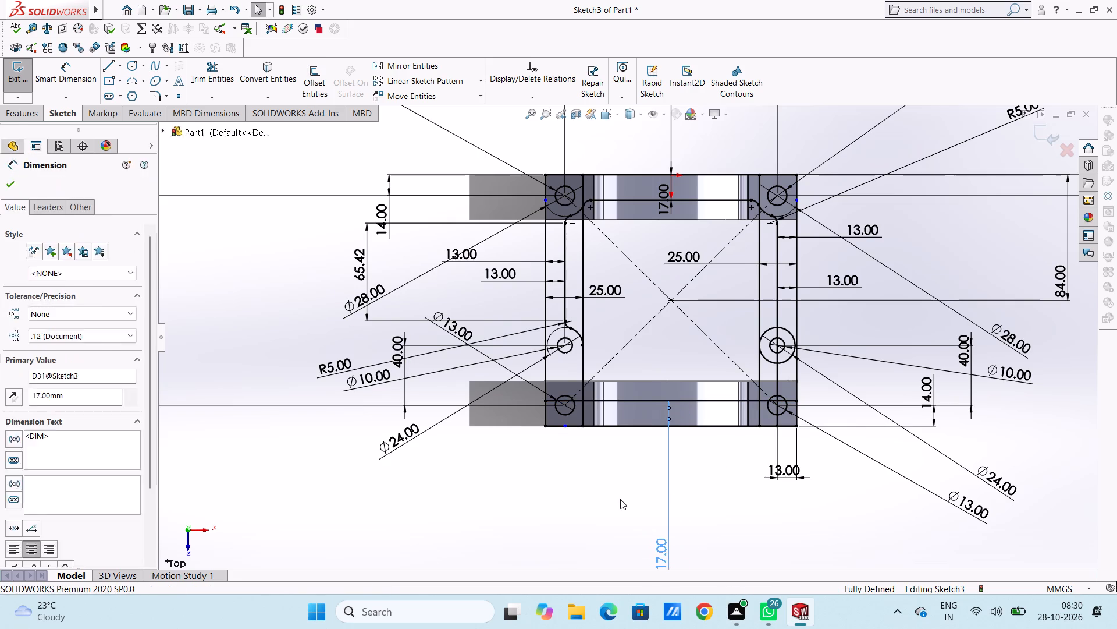
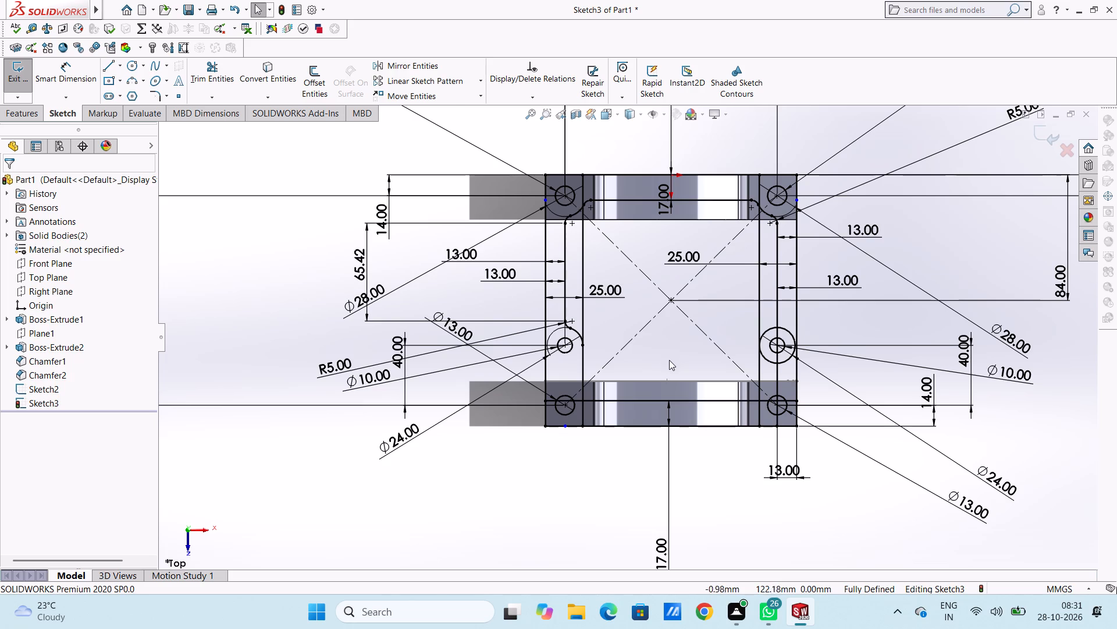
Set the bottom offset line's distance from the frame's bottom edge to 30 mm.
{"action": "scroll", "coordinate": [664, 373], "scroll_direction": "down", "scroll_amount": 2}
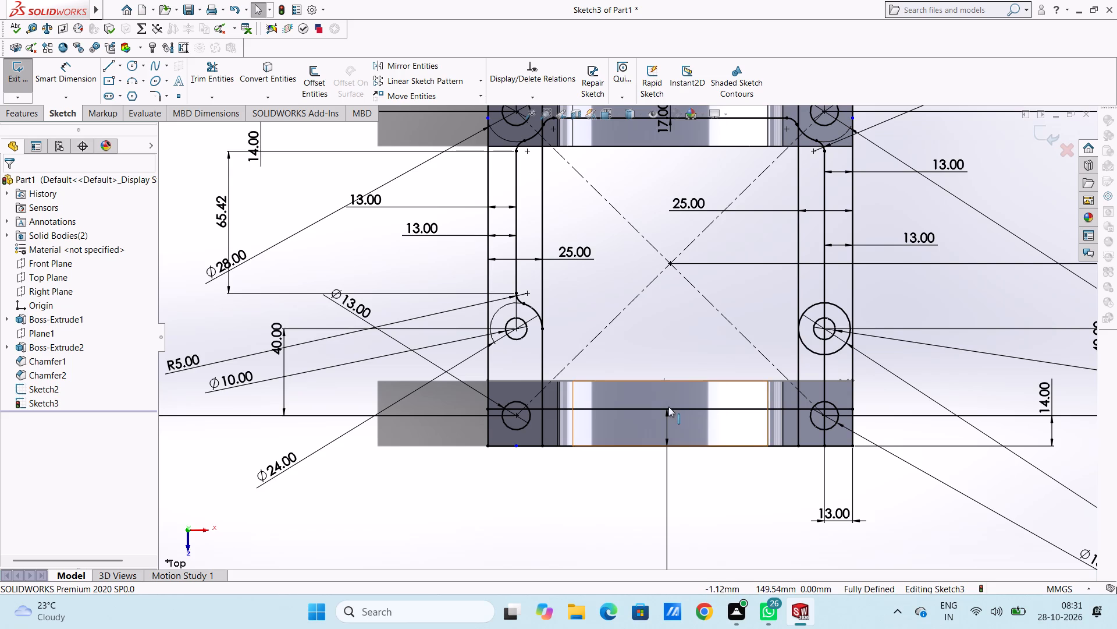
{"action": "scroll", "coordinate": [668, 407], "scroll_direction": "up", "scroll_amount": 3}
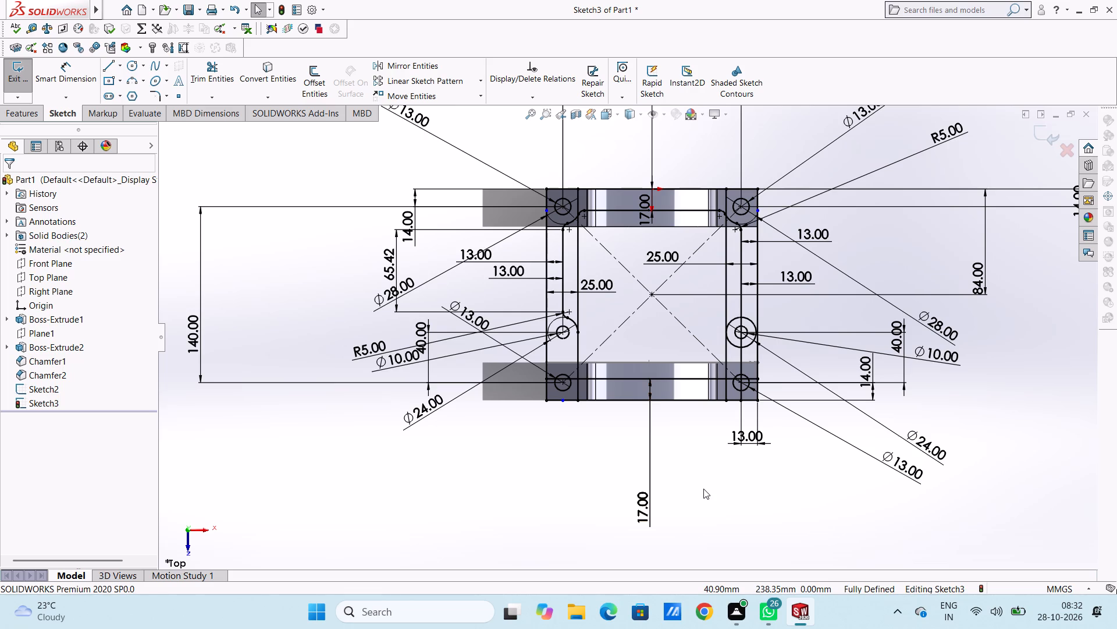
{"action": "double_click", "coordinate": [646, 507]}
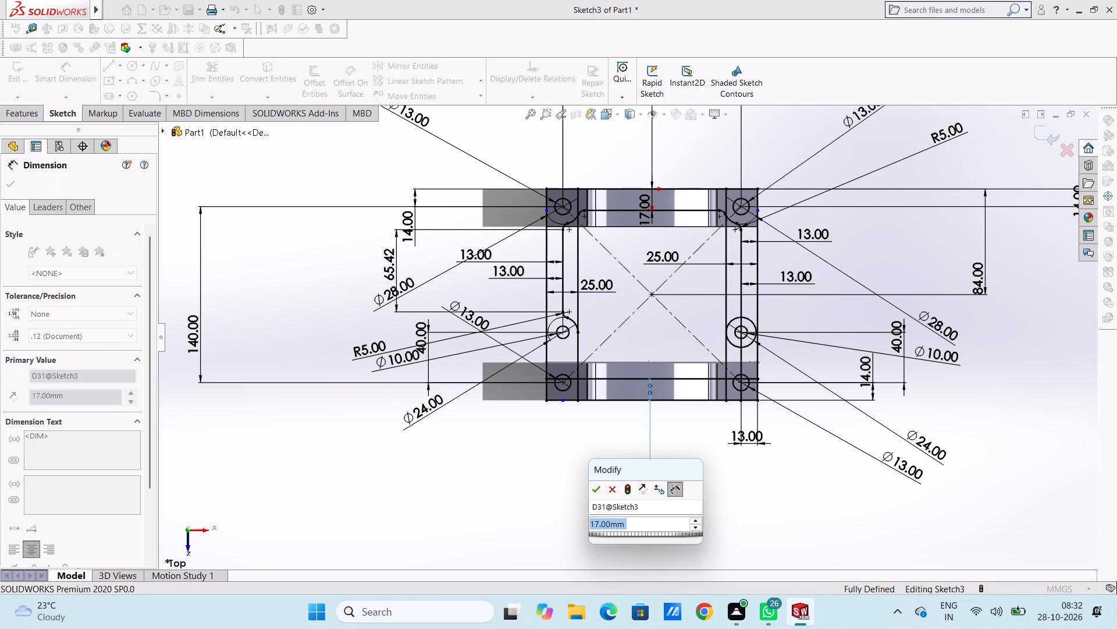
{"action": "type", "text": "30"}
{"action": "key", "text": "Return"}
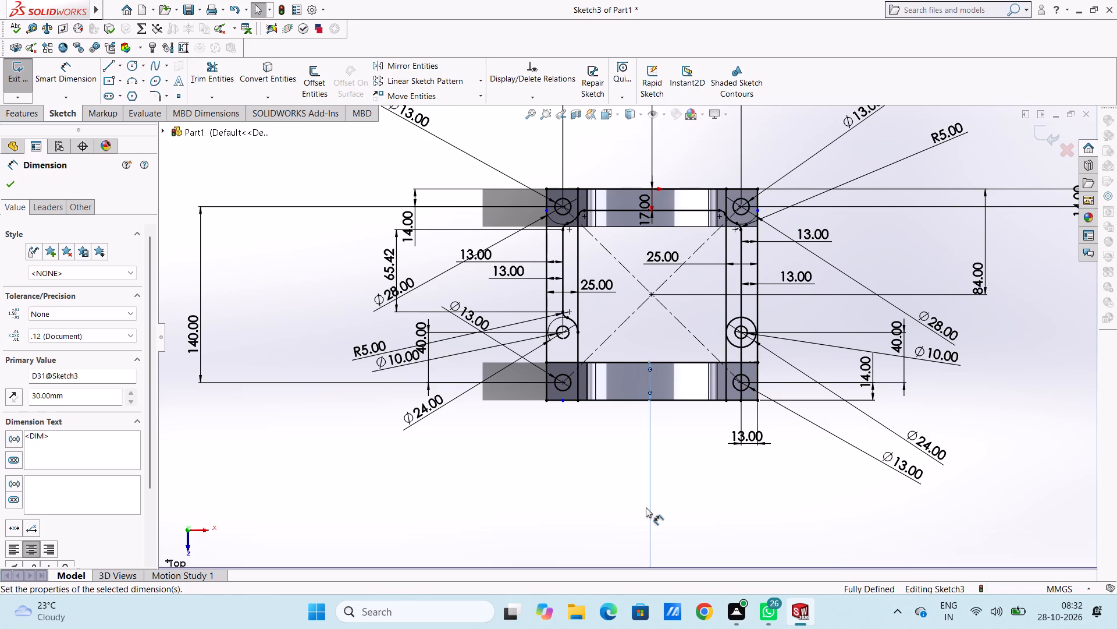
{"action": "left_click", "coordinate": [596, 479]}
Set the bottom offset line's distance from the frame's bottom edge to 40 mm.
{"action": "scroll", "coordinate": [650, 462], "scroll_direction": "up", "scroll_amount": 4}
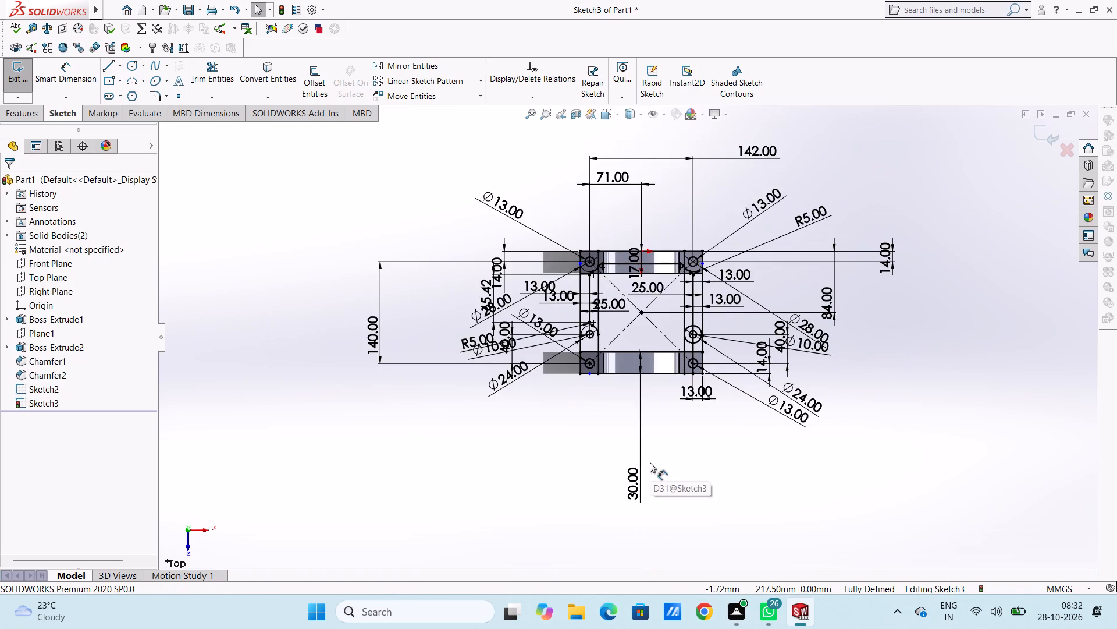
{"action": "scroll", "coordinate": [661, 414], "scroll_direction": "down", "scroll_amount": 1}
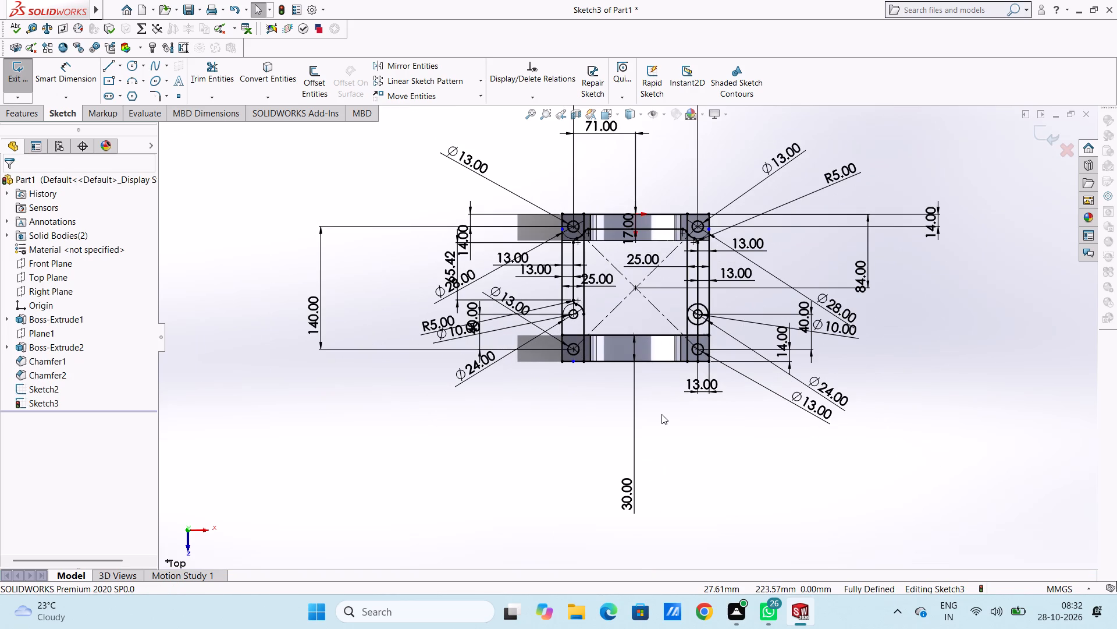
{"action": "double_click", "coordinate": [627, 490]}
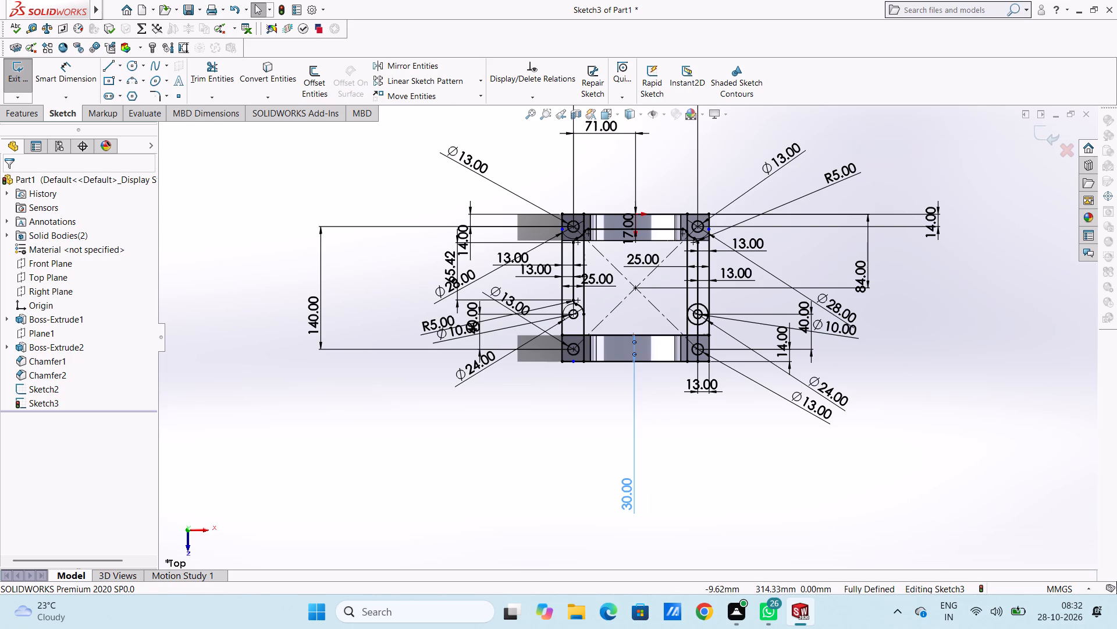
{"action": "type", "text": "40"}
{"action": "key", "text": "Return"}
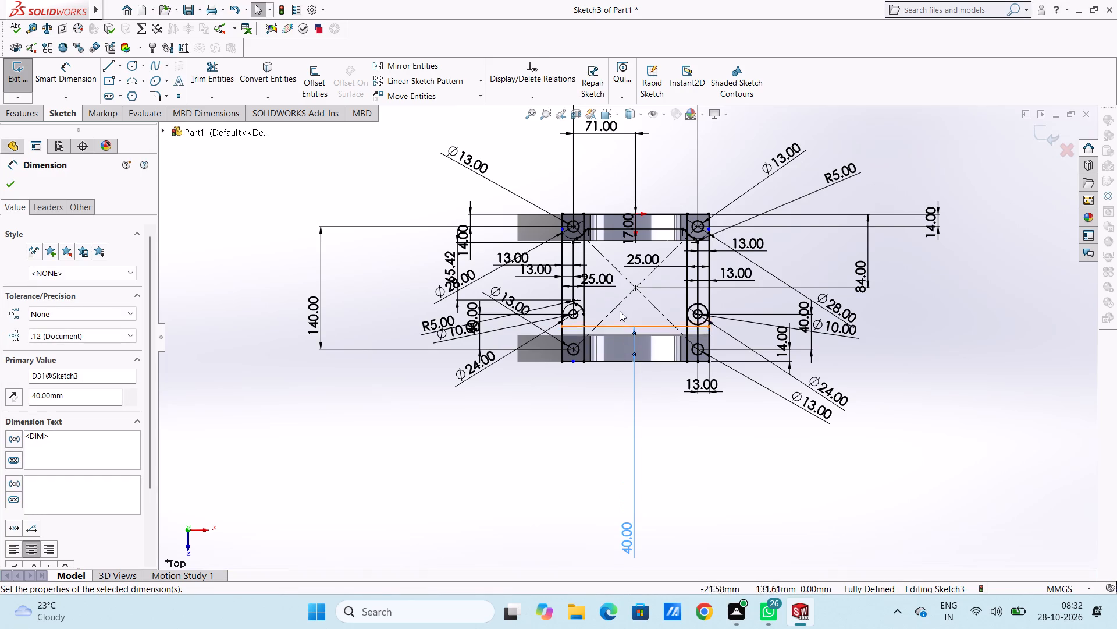
{"action": "left_click", "coordinate": [630, 306]}
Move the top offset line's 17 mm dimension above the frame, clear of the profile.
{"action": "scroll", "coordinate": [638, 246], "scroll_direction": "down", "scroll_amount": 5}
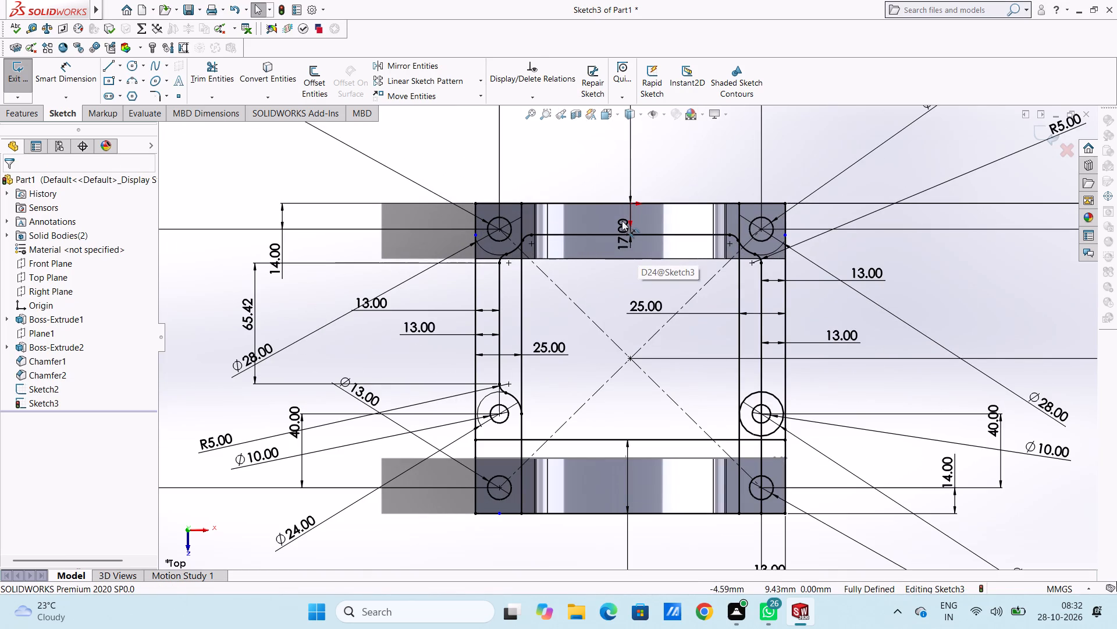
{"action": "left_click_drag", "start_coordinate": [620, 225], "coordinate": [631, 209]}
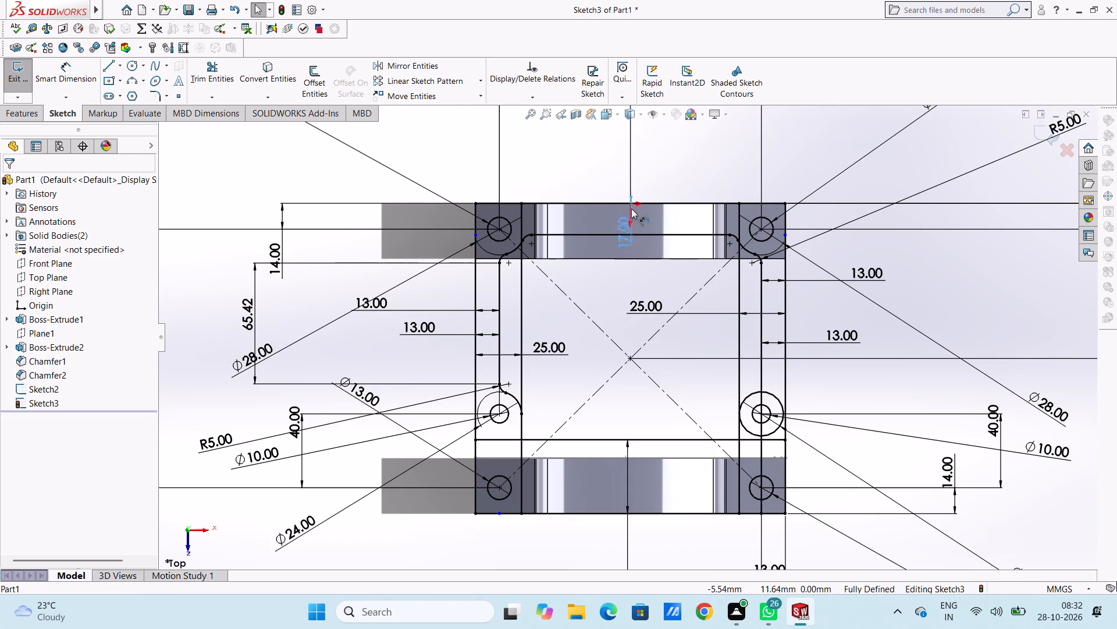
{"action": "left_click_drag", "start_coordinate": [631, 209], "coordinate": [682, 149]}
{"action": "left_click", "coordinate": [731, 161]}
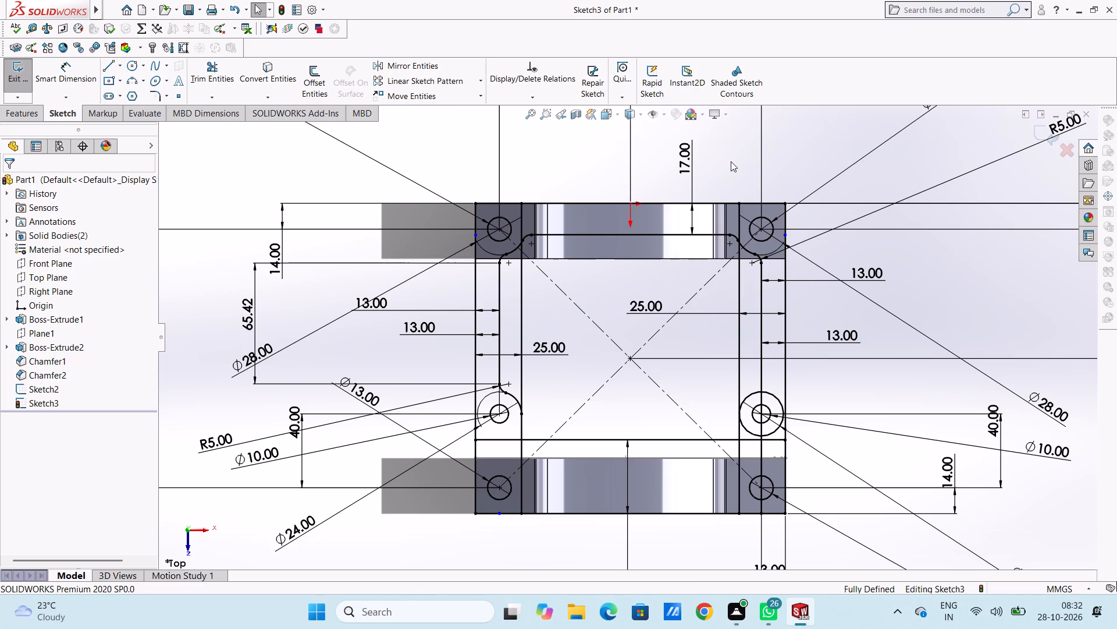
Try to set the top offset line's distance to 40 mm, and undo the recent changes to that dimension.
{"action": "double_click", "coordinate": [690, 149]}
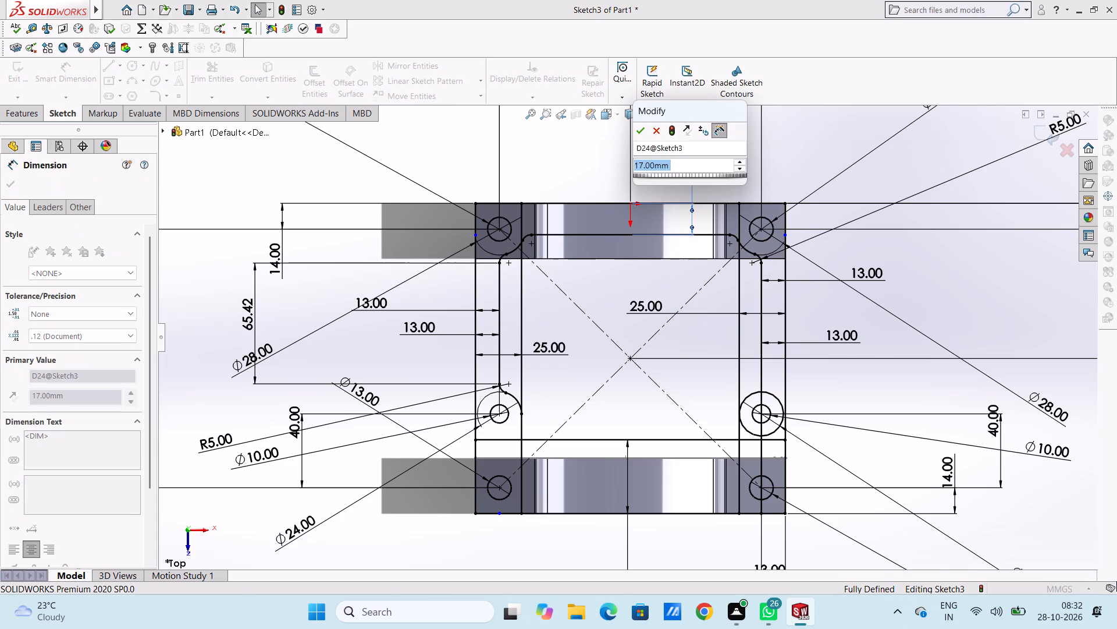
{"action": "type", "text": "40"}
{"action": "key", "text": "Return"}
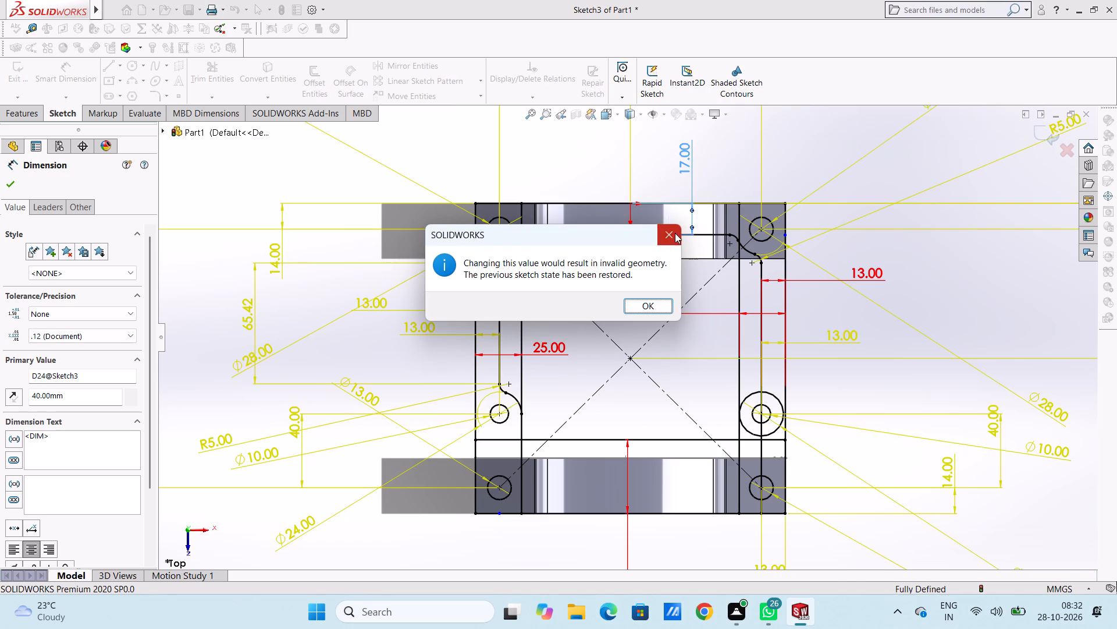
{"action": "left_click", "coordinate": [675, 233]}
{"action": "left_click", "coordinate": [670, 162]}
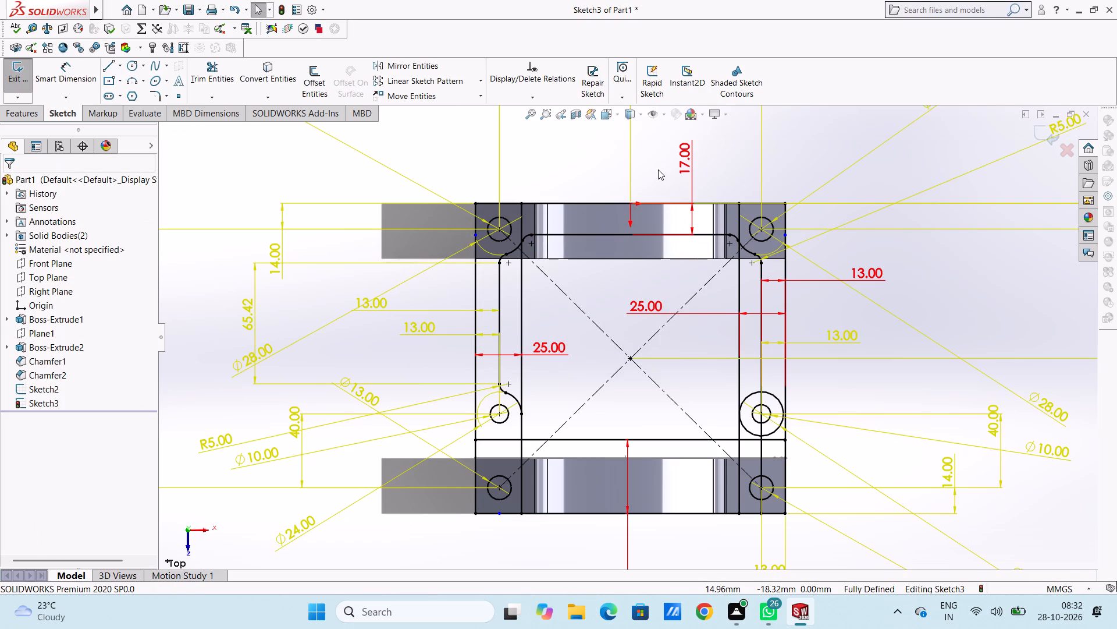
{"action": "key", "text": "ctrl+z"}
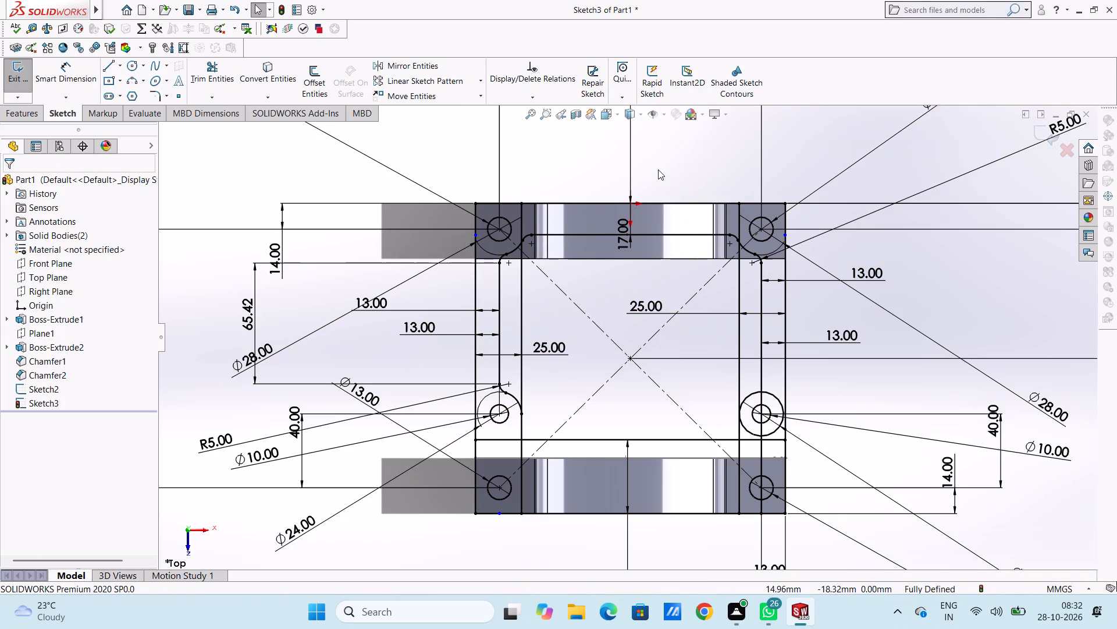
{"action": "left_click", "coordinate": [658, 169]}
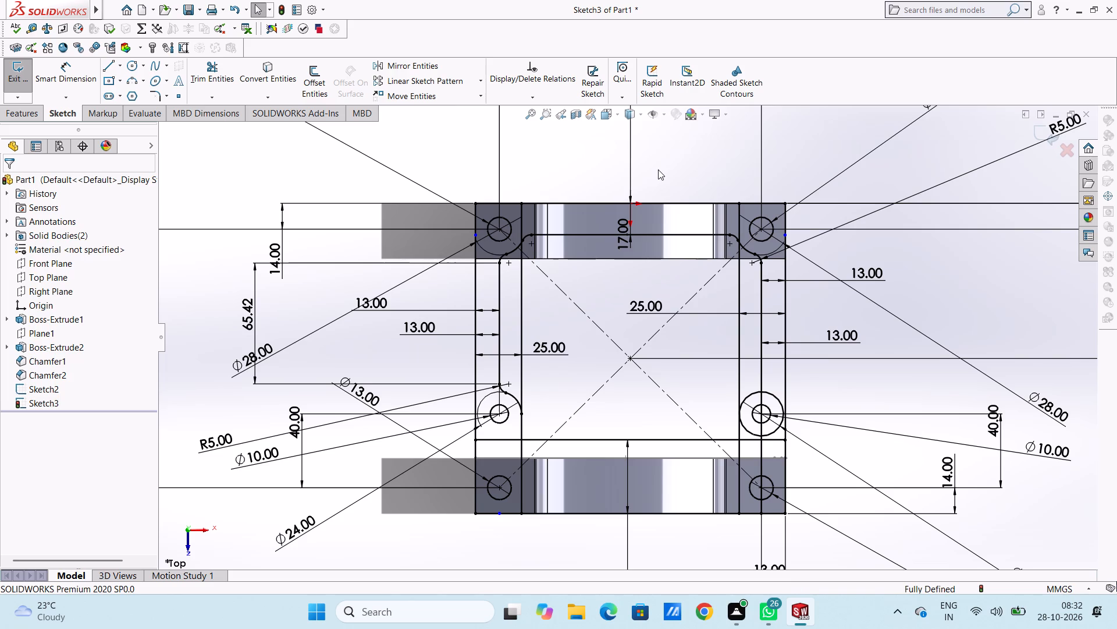
Offset the frame's top edge 40 mm inward, reversing the direction and adding the offset dimension.
{"action": "left_click", "coordinate": [308, 75]}
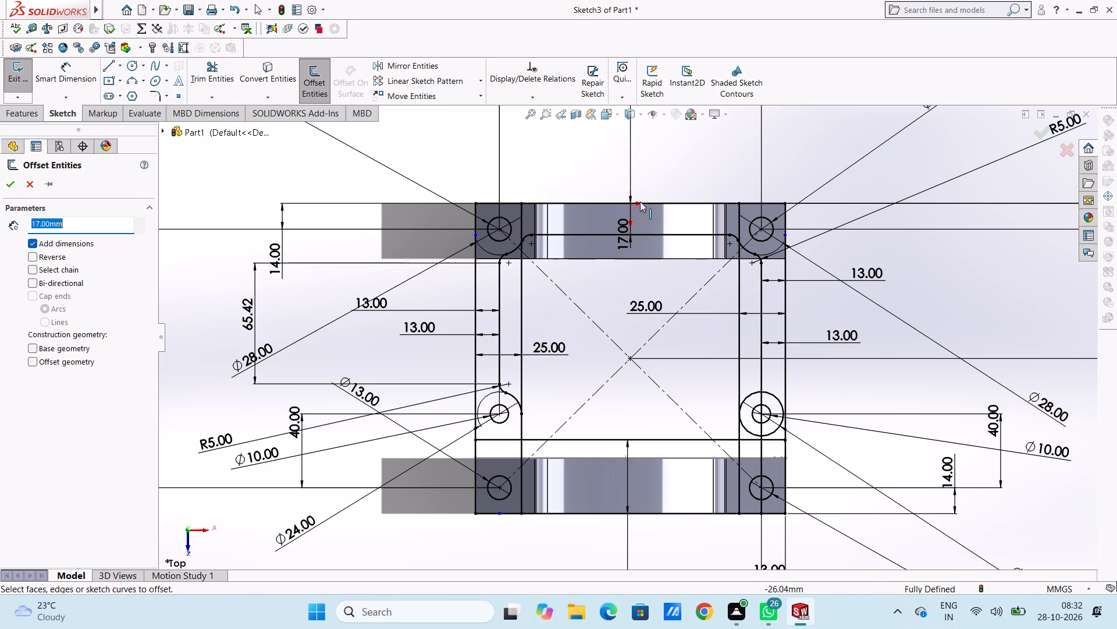
{"action": "left_click", "coordinate": [692, 204]}
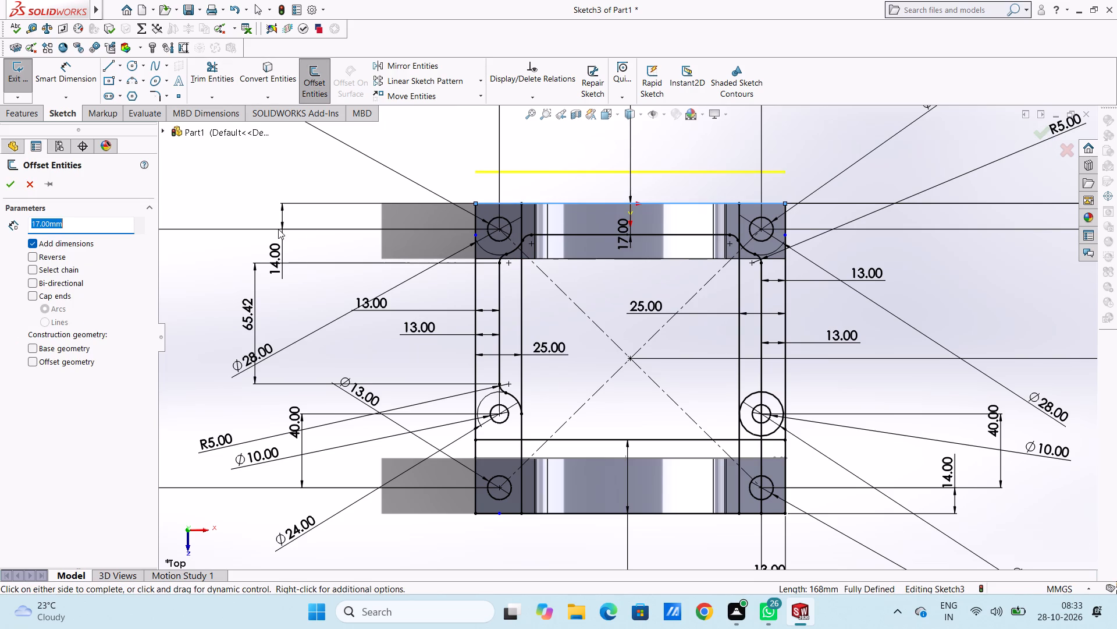
{"action": "type", "text": "40"}
{"action": "key", "text": "Return"}
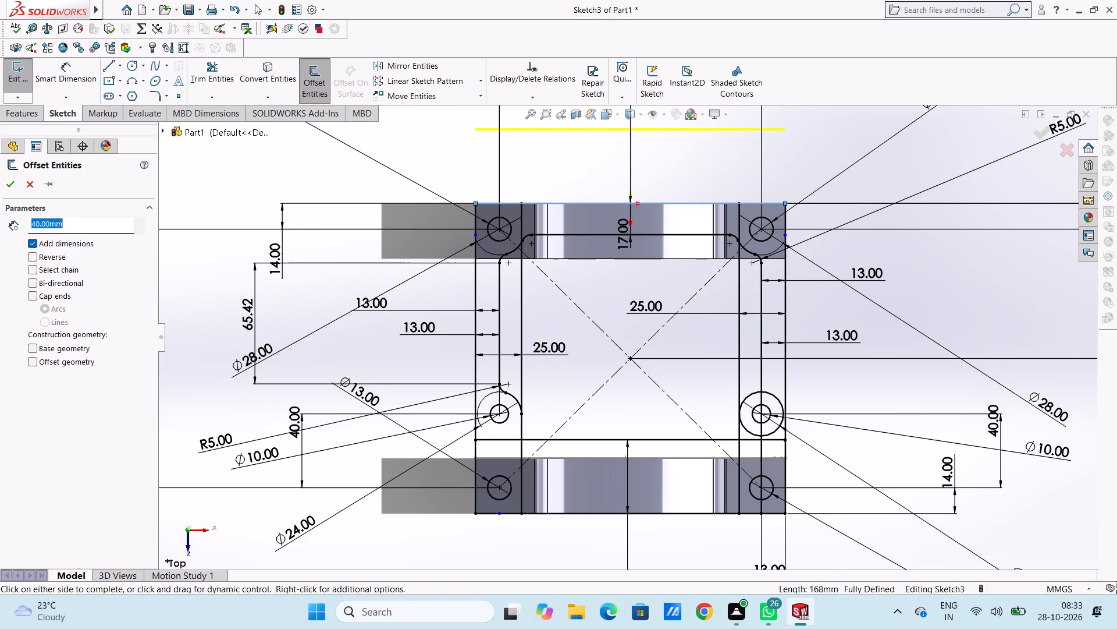
{"action": "left_click", "coordinate": [33, 258]}
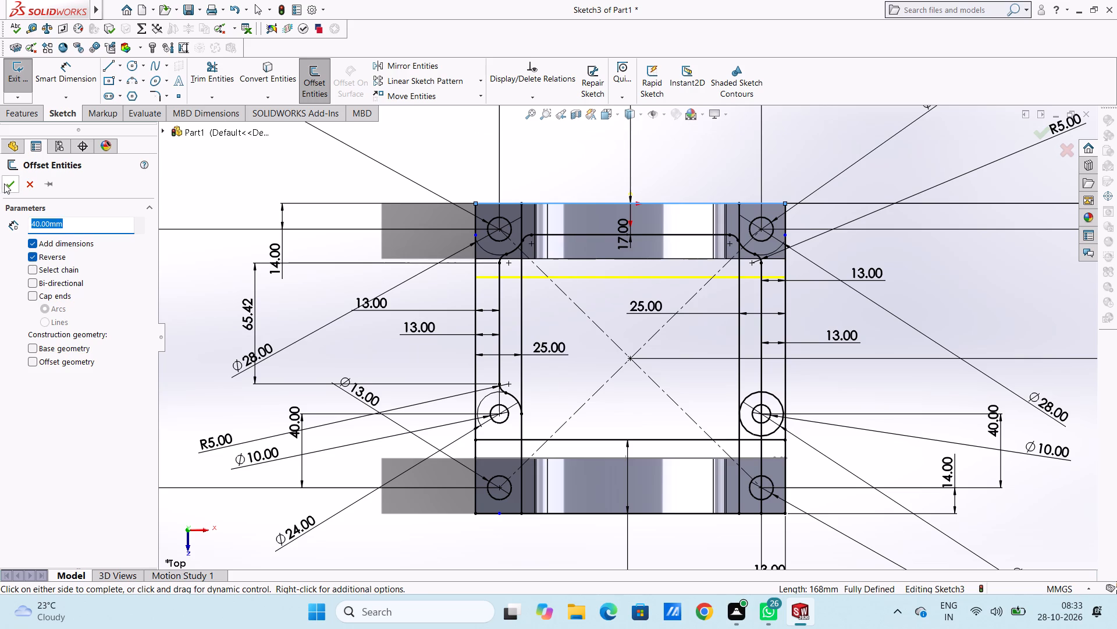
{"action": "left_click", "coordinate": [3, 183]}
{"action": "left_click", "coordinate": [209, 188]}
Trim both ends of the top and bottom 40 mm offset lines back to the inner vertical lines offset 25 mm.
{"action": "scroll", "coordinate": [596, 320], "scroll_direction": "down", "scroll_amount": 1}
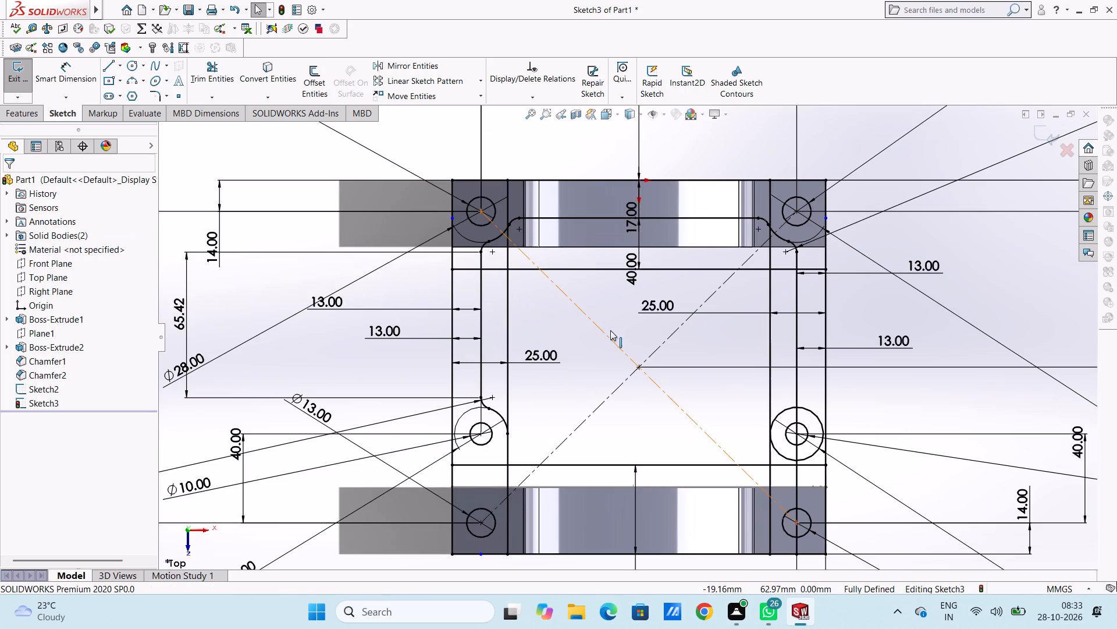
{"action": "left_click", "coordinate": [217, 71]}
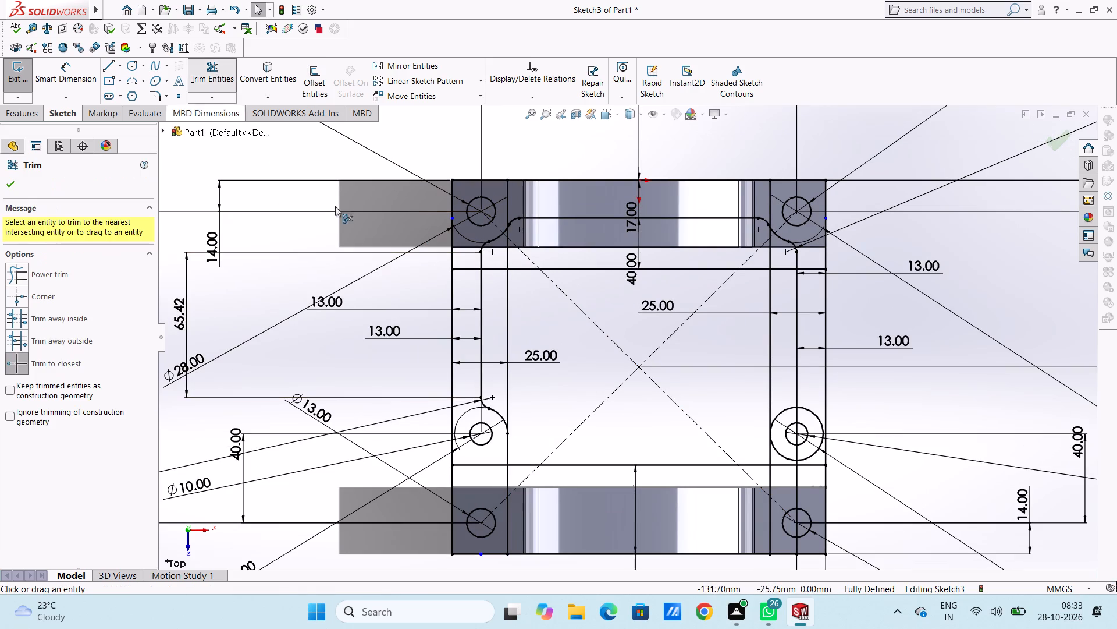
{"action": "left_click", "coordinate": [460, 270]}
{"action": "left_click", "coordinate": [487, 272]}
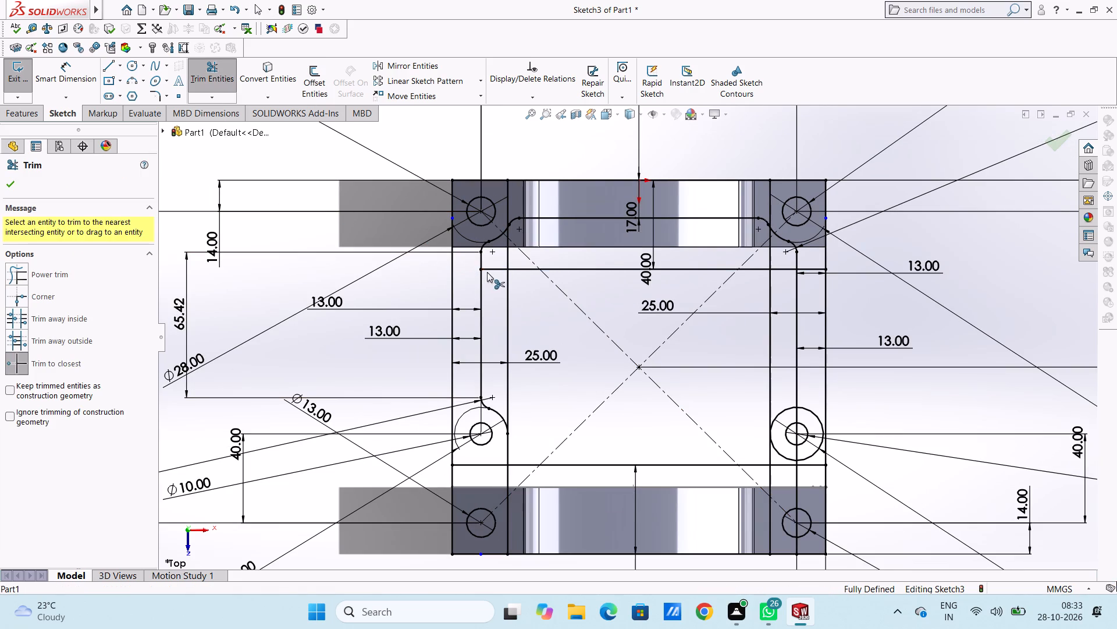
{"action": "left_click", "coordinate": [785, 270]}
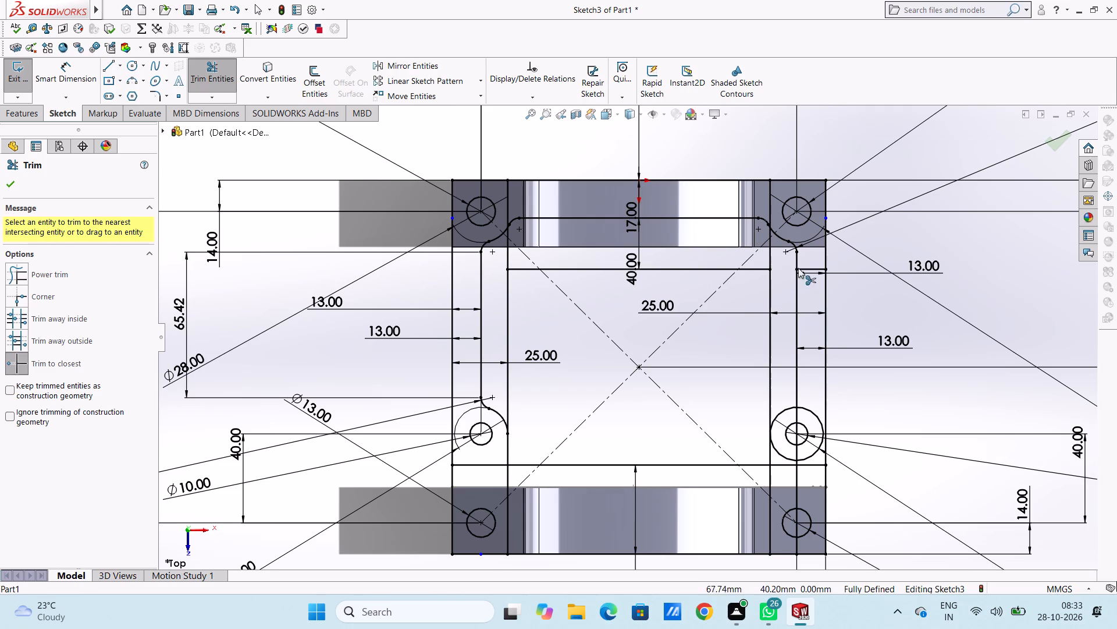
{"action": "left_click", "coordinate": [804, 268]}
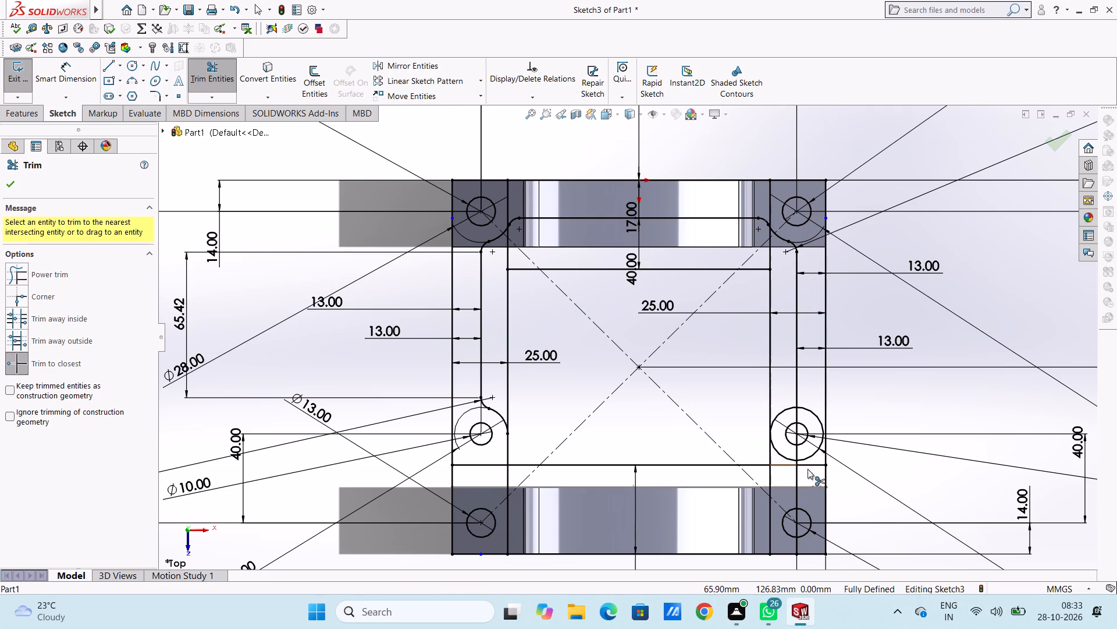
{"action": "left_click", "coordinate": [814, 466]}
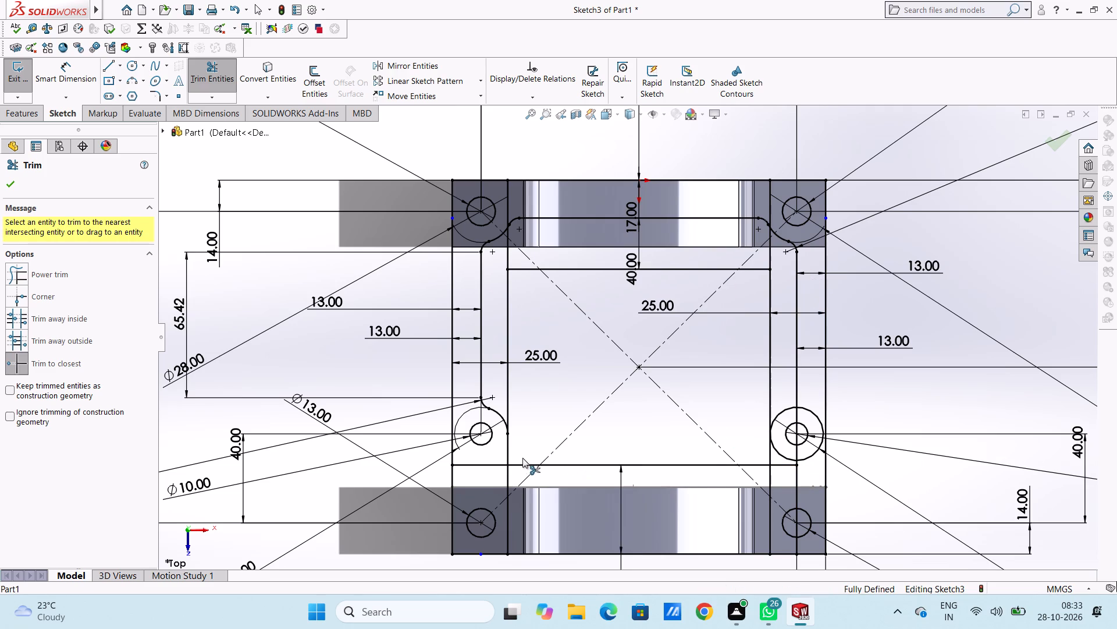
{"action": "left_click", "coordinate": [481, 467]}
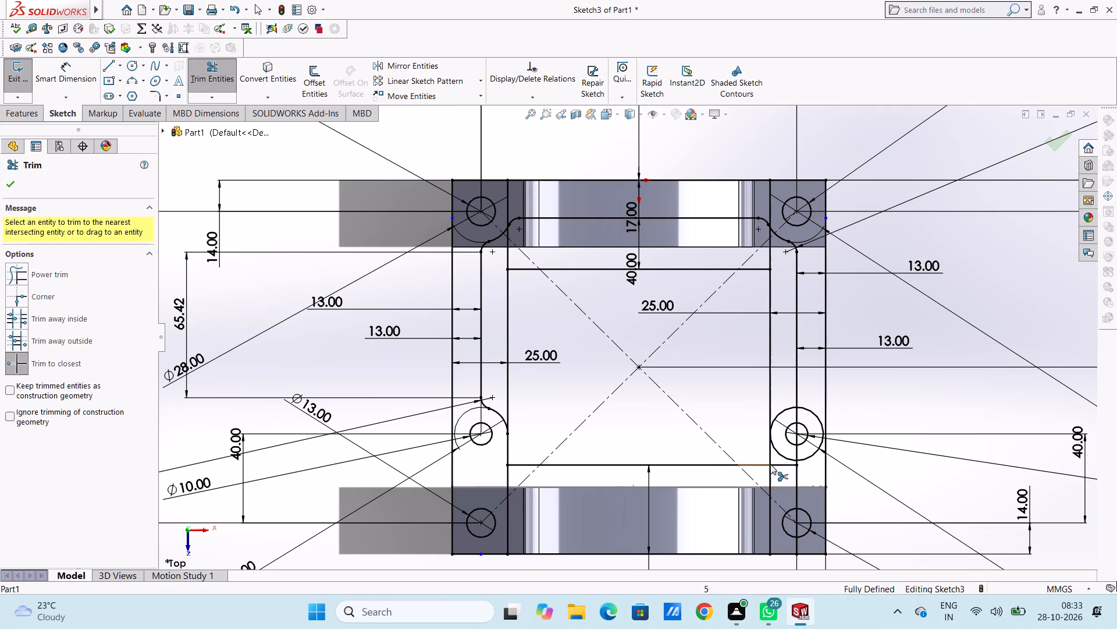
{"action": "left_click", "coordinate": [778, 465]}
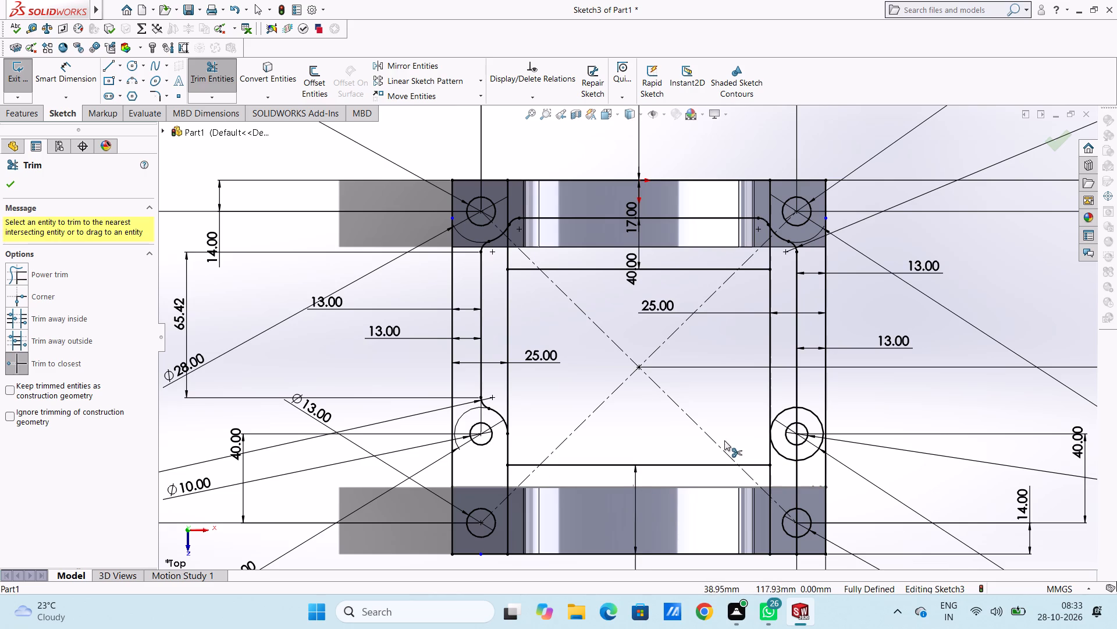
Trim away the two 25 mm offset vertical lines below the bottom 40 mm offset line.
{"action": "scroll", "coordinate": [724, 439], "scroll_direction": "up", "scroll_amount": 4}
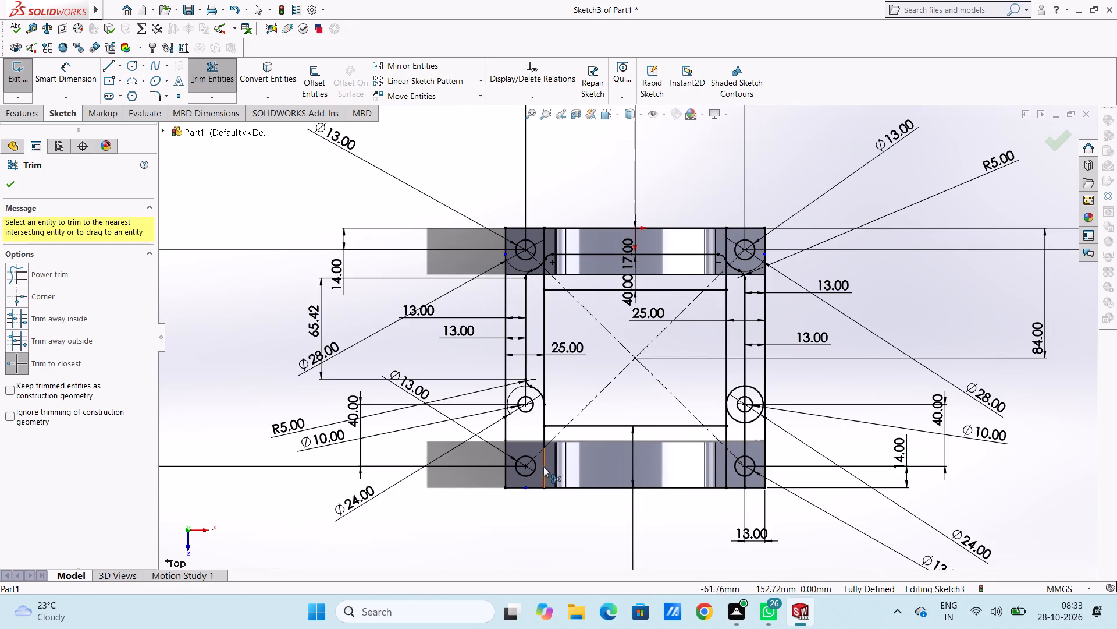
{"action": "left_click", "coordinate": [547, 469]}
{"action": "left_click", "coordinate": [547, 434]}
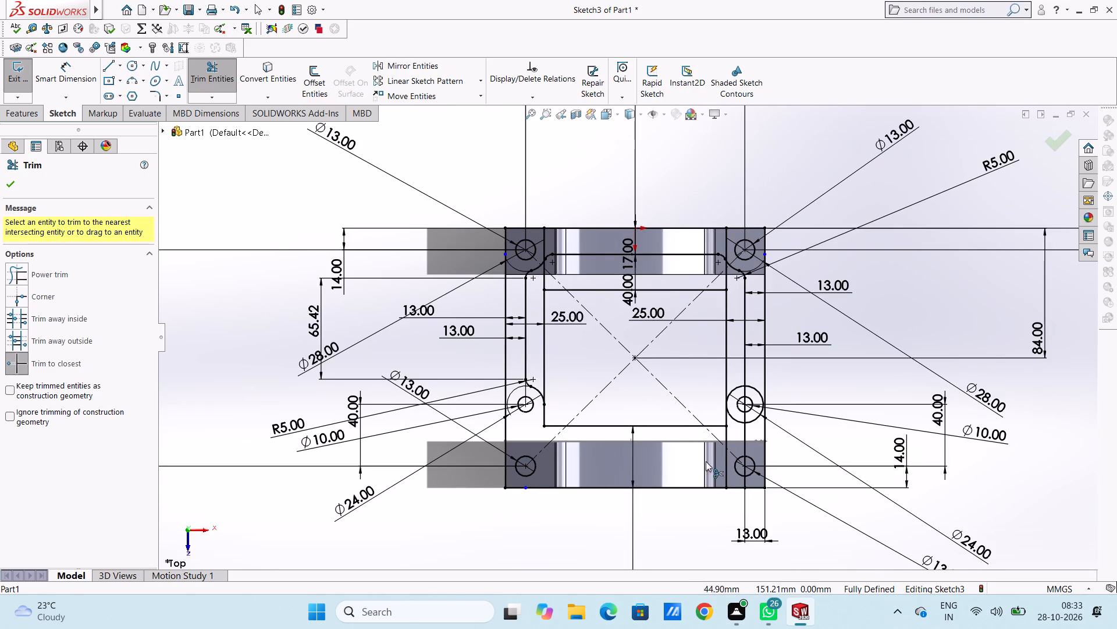
{"action": "left_click", "coordinate": [724, 434]}
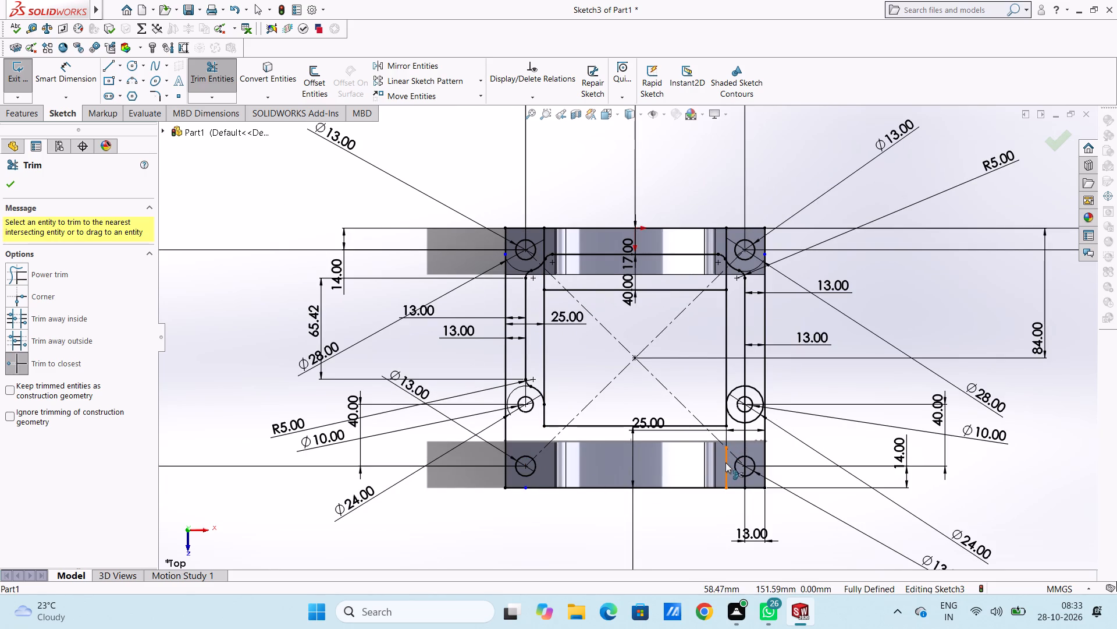
{"action": "left_click", "coordinate": [725, 462]}
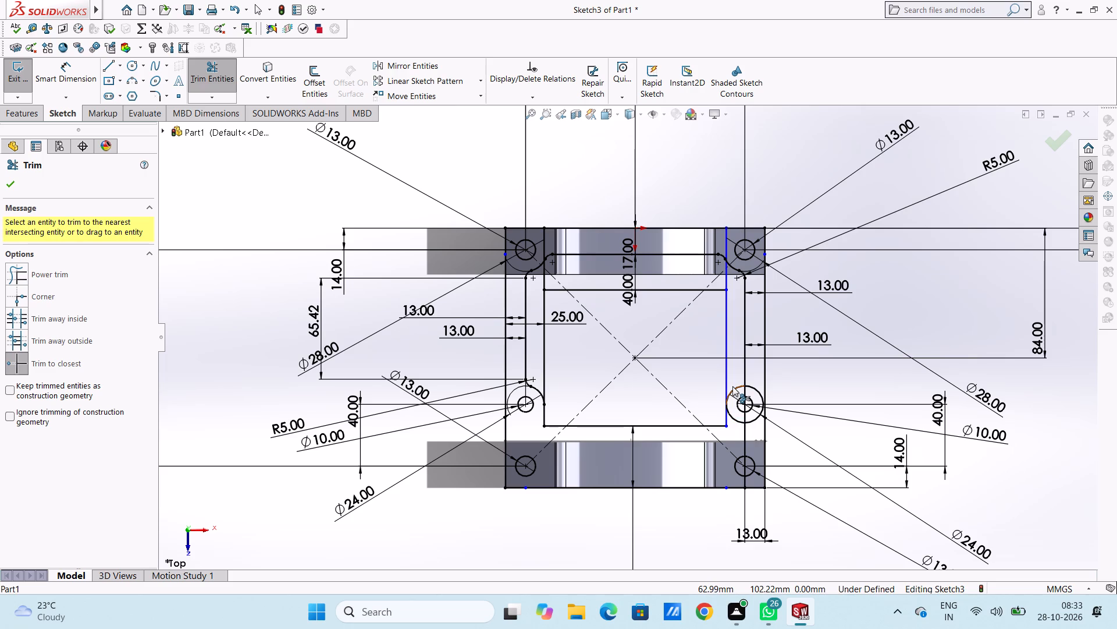
Trim away the lower arc of the 24 mm circle around the right side's 10 mm hole.
{"action": "left_click", "coordinate": [737, 422]}
{"action": "left_click", "coordinate": [745, 423]}
{"action": "left_click", "coordinate": [752, 420]}
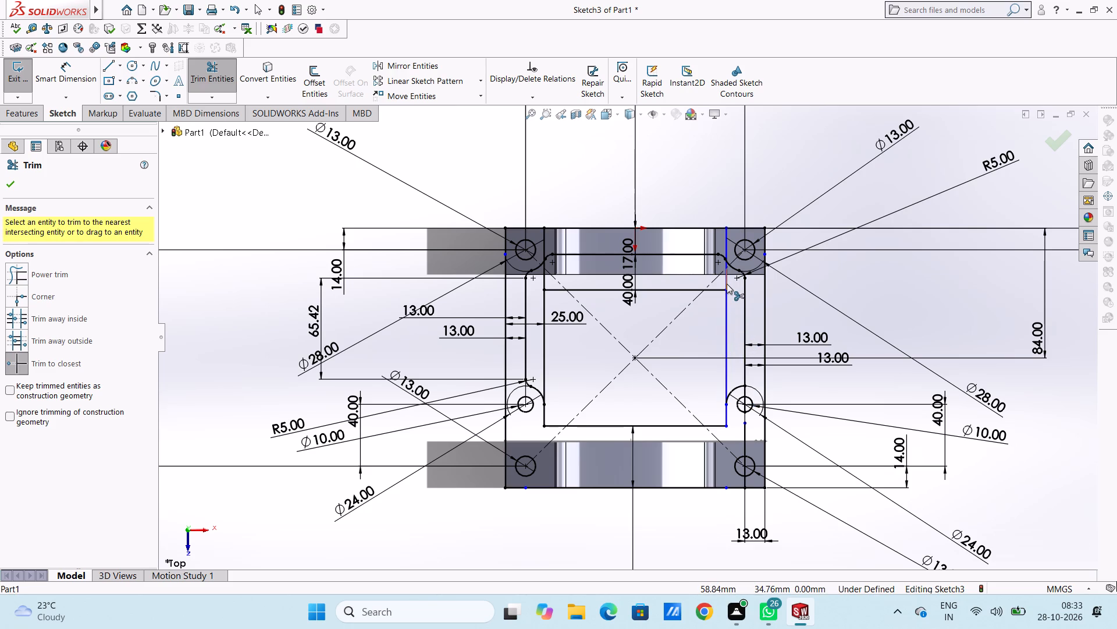
Trim away the right-hand 13 mm offset vertical line between the 10 mm side hole and the frame's bottom edge.
{"action": "left_click", "coordinate": [745, 436]}
{"action": "left_click", "coordinate": [745, 464]}
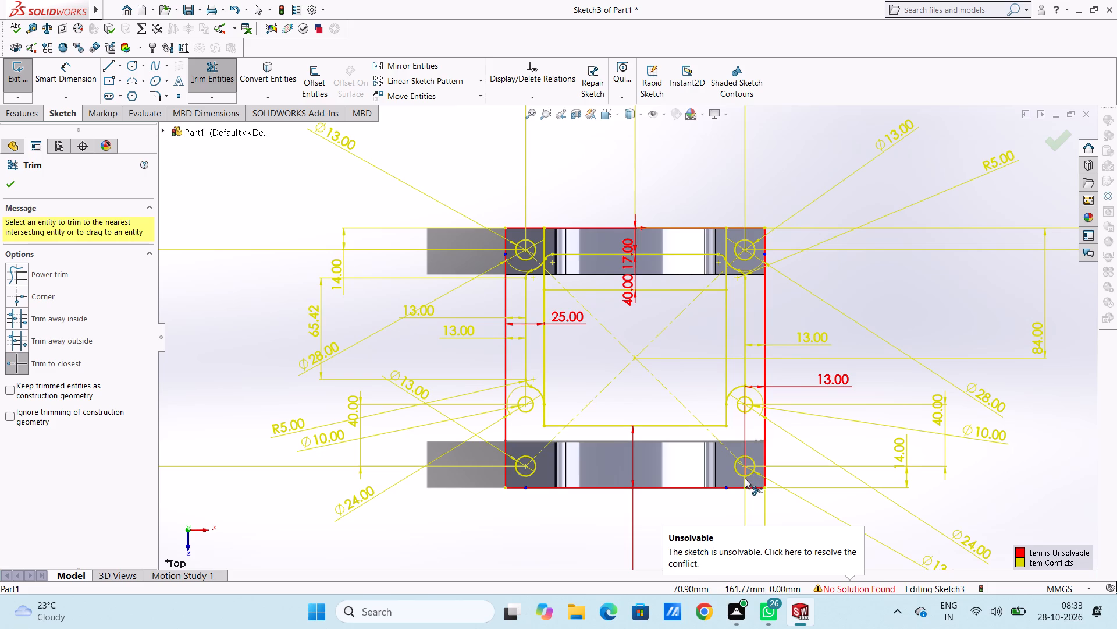
{"action": "left_click", "coordinate": [745, 478]}
{"action": "left_click", "coordinate": [745, 471]}
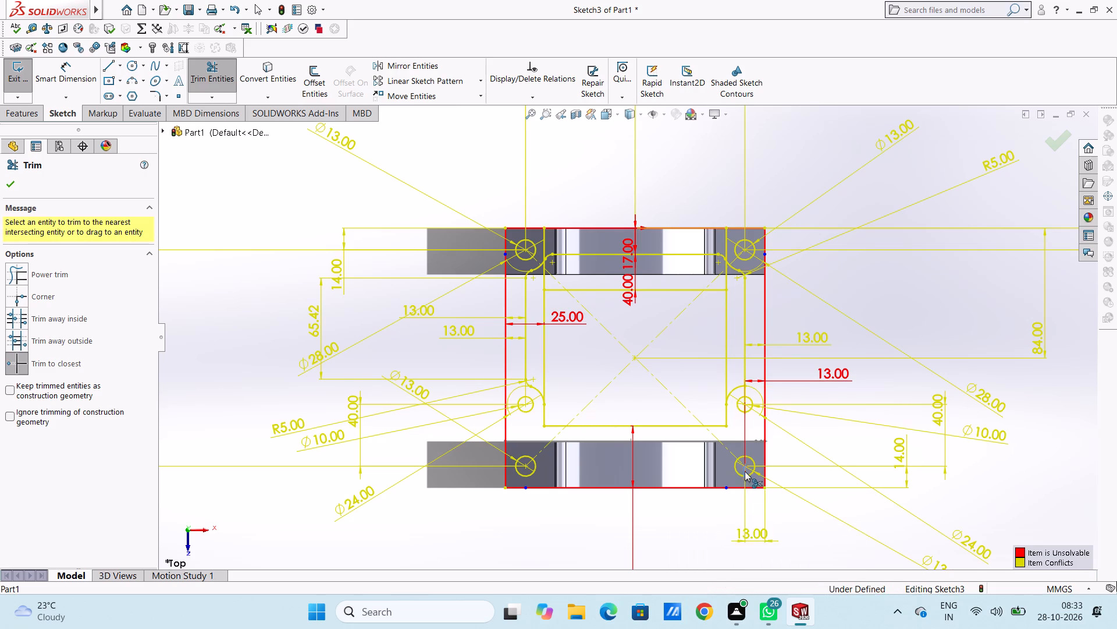
{"action": "left_click", "coordinate": [745, 479]}
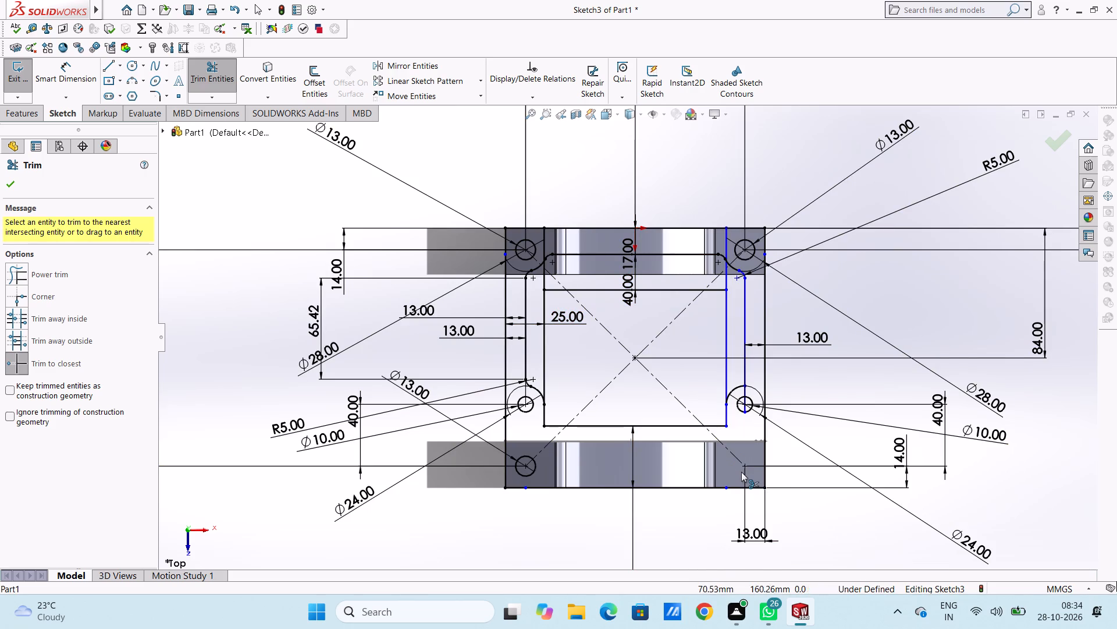
{"action": "key", "text": "ctrl+z"}
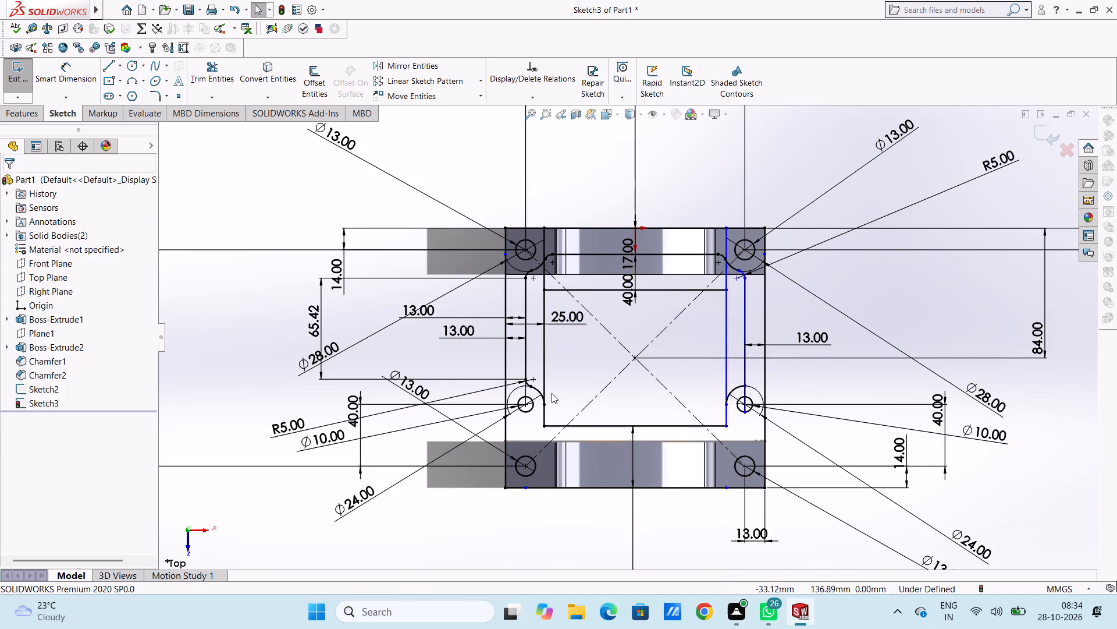
Trim away the left 25 mm offset vertical line above the top 40 mm offset line, including the short piece near the fillet.
{"action": "scroll", "coordinate": [576, 257], "scroll_direction": "down", "scroll_amount": 4}
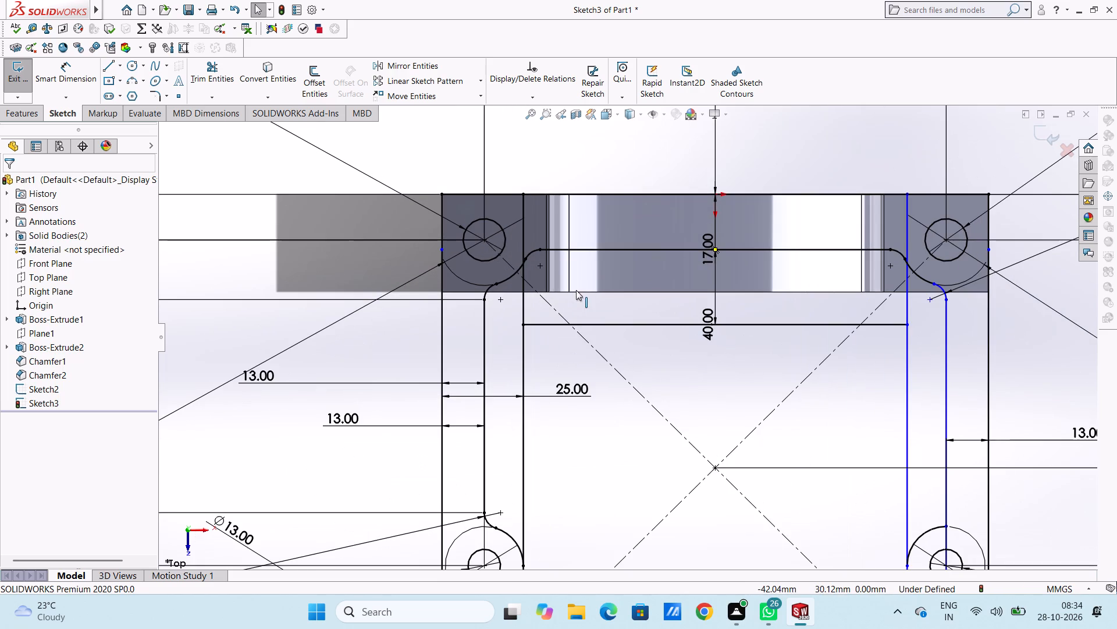
{"action": "scroll", "coordinate": [547, 231], "scroll_direction": "up", "scroll_amount": 6}
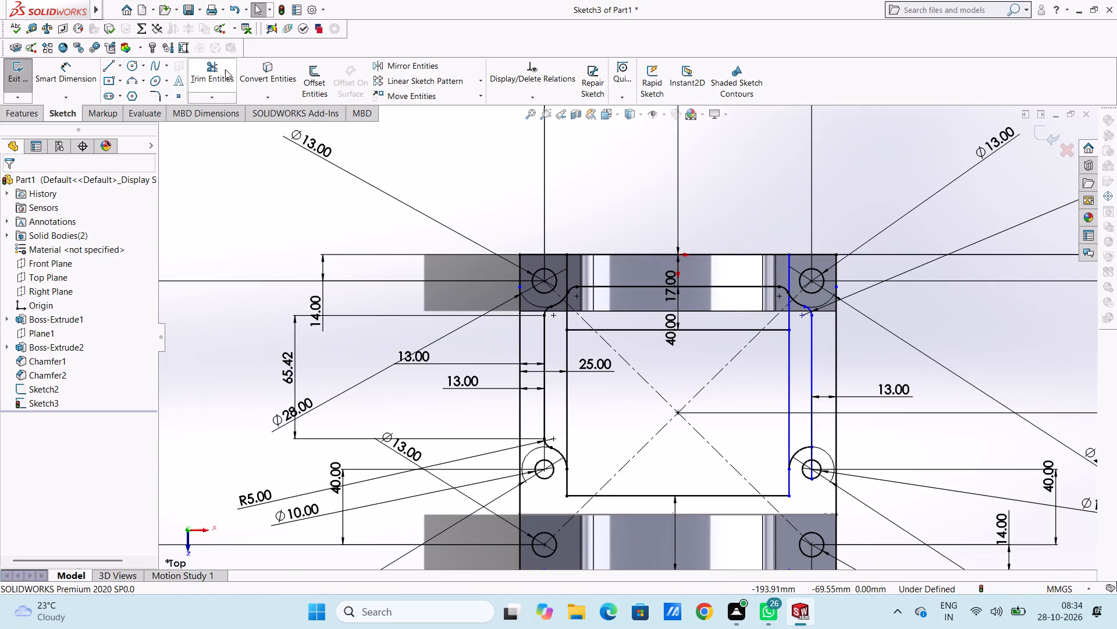
{"action": "left_click", "coordinate": [220, 80]}
{"action": "left_click", "coordinate": [563, 268]}
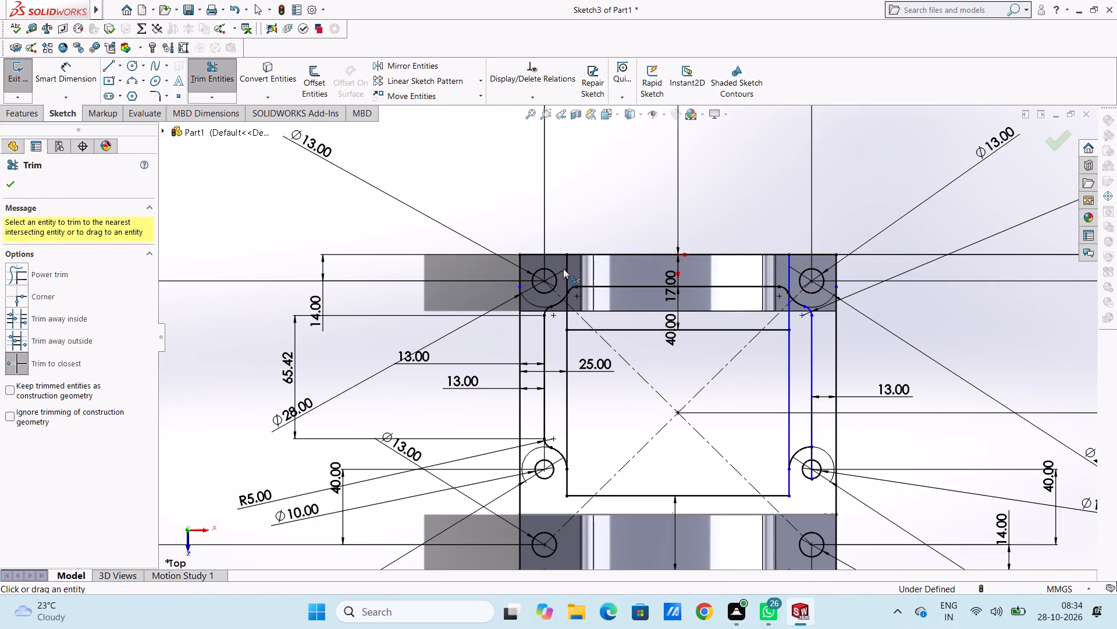
{"action": "left_click", "coordinate": [570, 269]}
{"action": "left_click", "coordinate": [570, 306]}
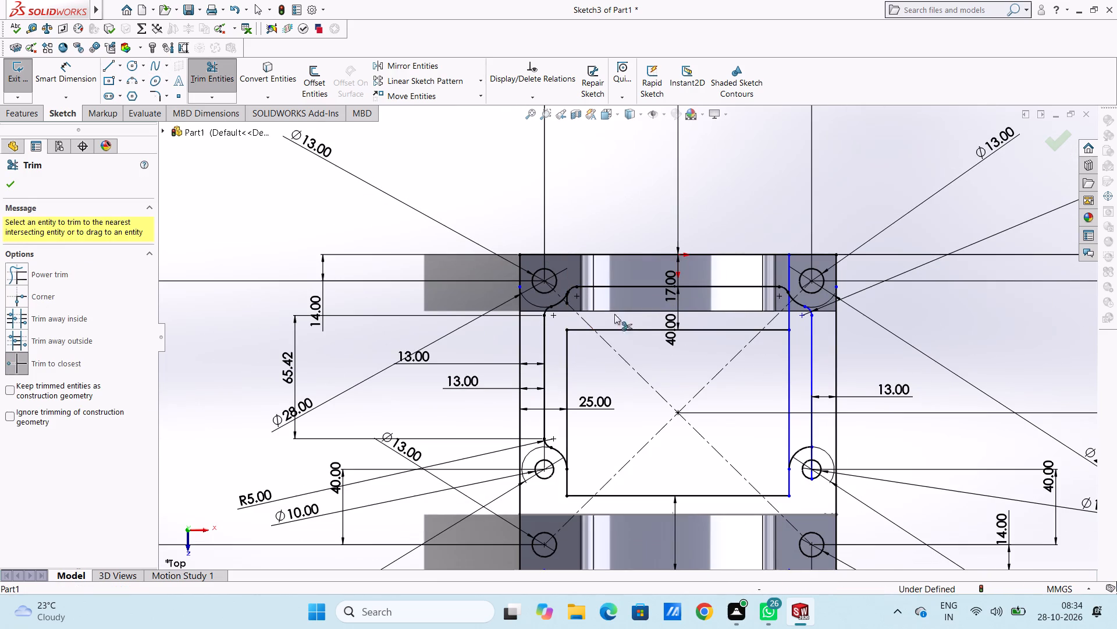
{"action": "scroll", "coordinate": [600, 314], "scroll_direction": "down", "scroll_amount": 6}
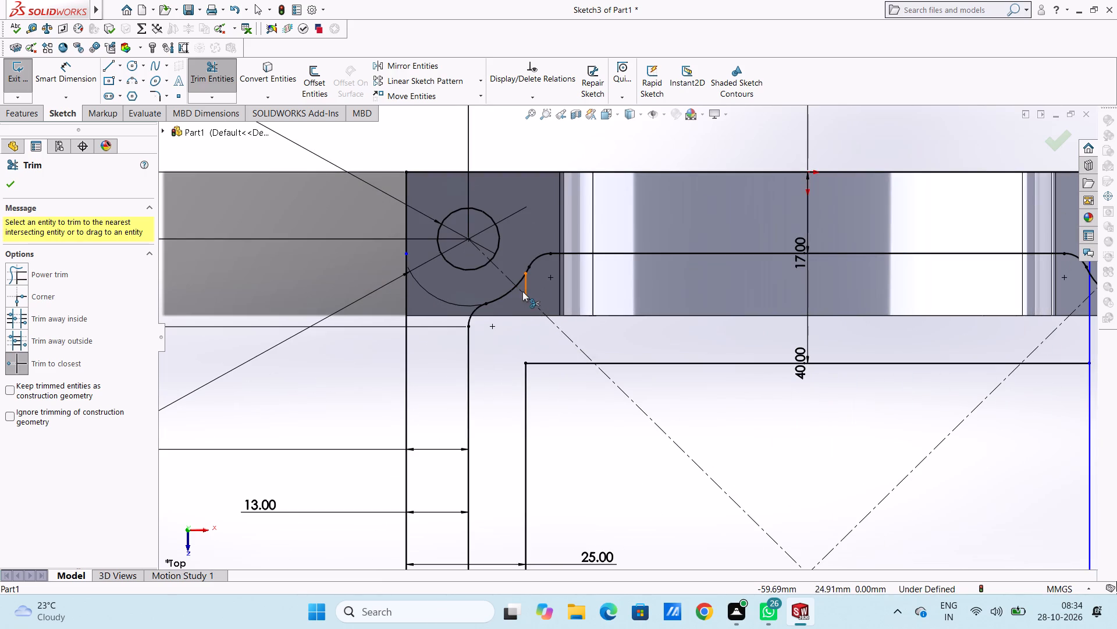
{"action": "left_click", "coordinate": [525, 291]}
Trim away the right 25 mm offset vertical line above the top 40 mm offset line and finish trimming.
{"action": "scroll", "coordinate": [630, 292], "scroll_direction": "up", "scroll_amount": 9}
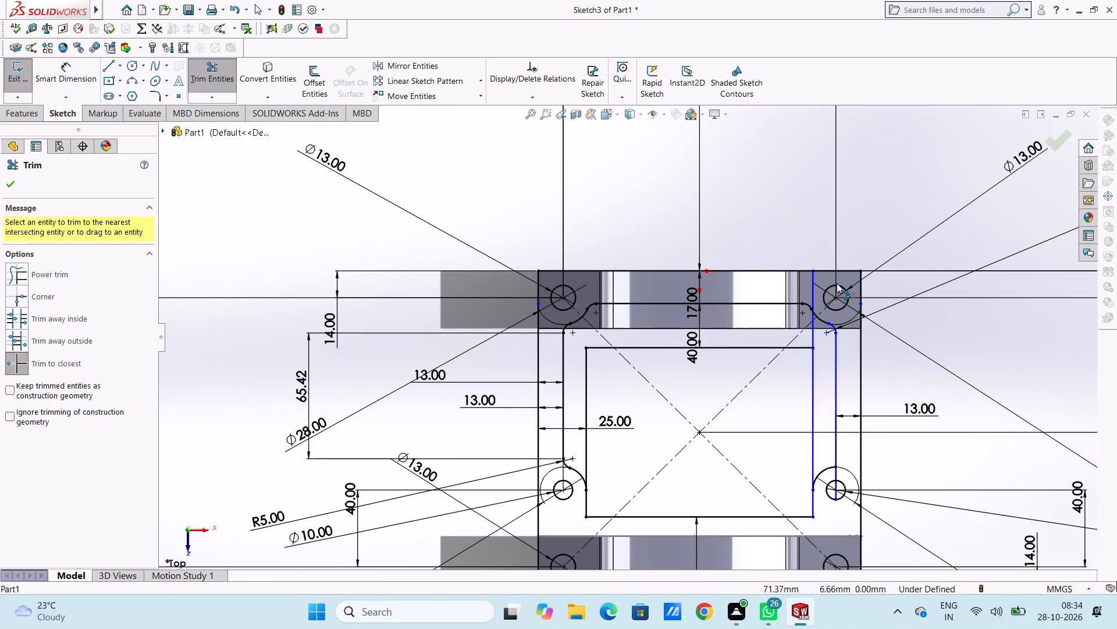
{"action": "scroll", "coordinate": [837, 283], "scroll_direction": "down", "scroll_amount": 5}
{"action": "left_click", "coordinate": [698, 309]}
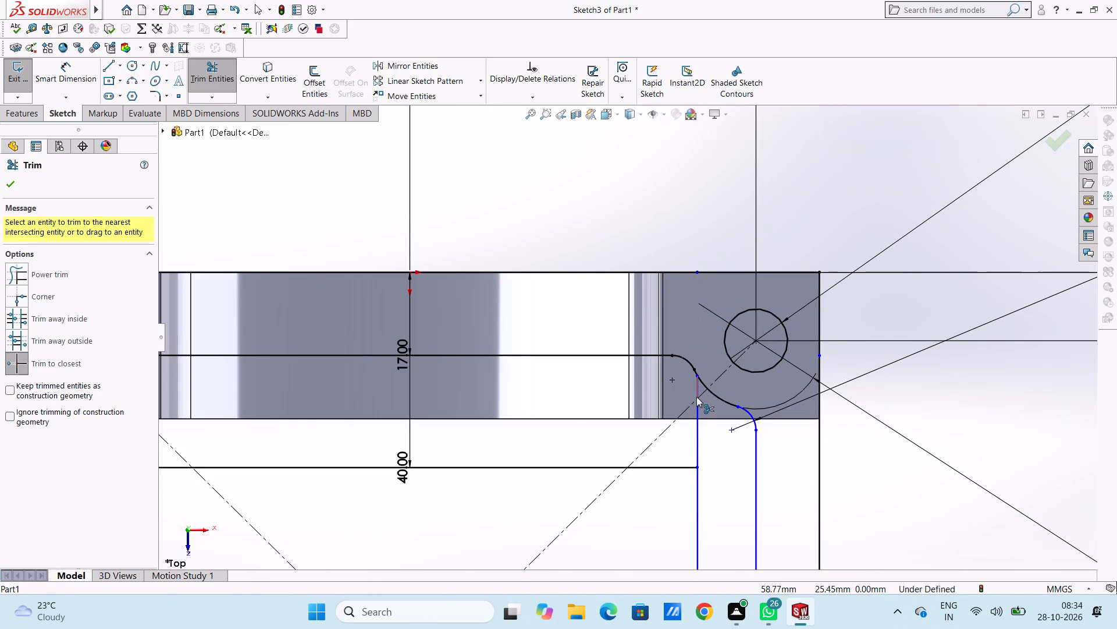
{"action": "left_click", "coordinate": [696, 397]}
{"action": "left_click", "coordinate": [694, 424]}
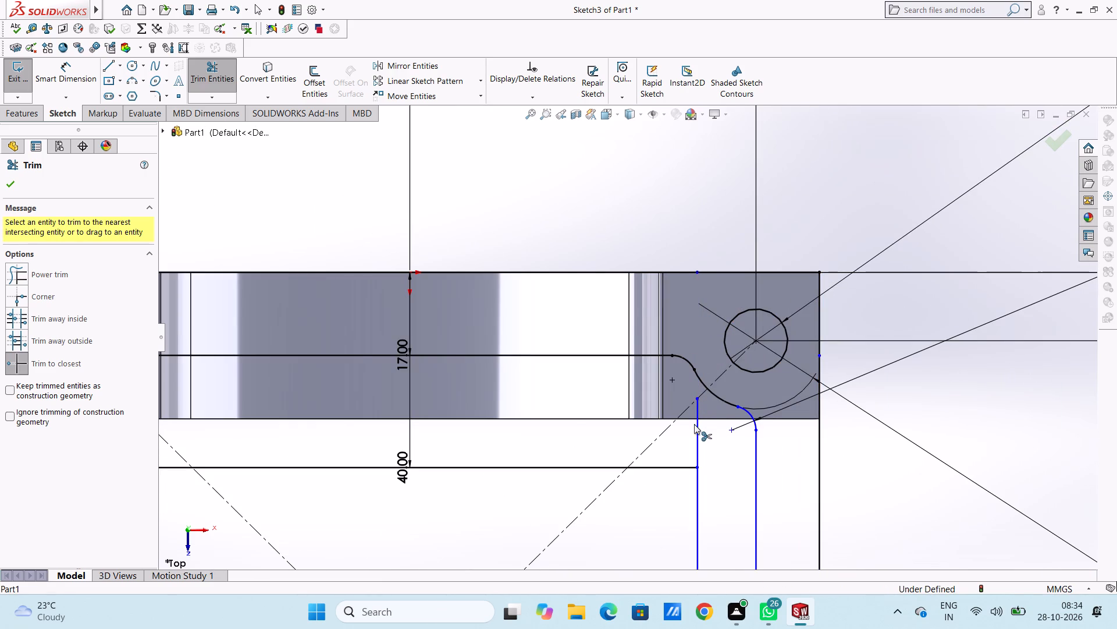
{"action": "scroll", "coordinate": [721, 439], "scroll_direction": "up", "scroll_amount": 13}
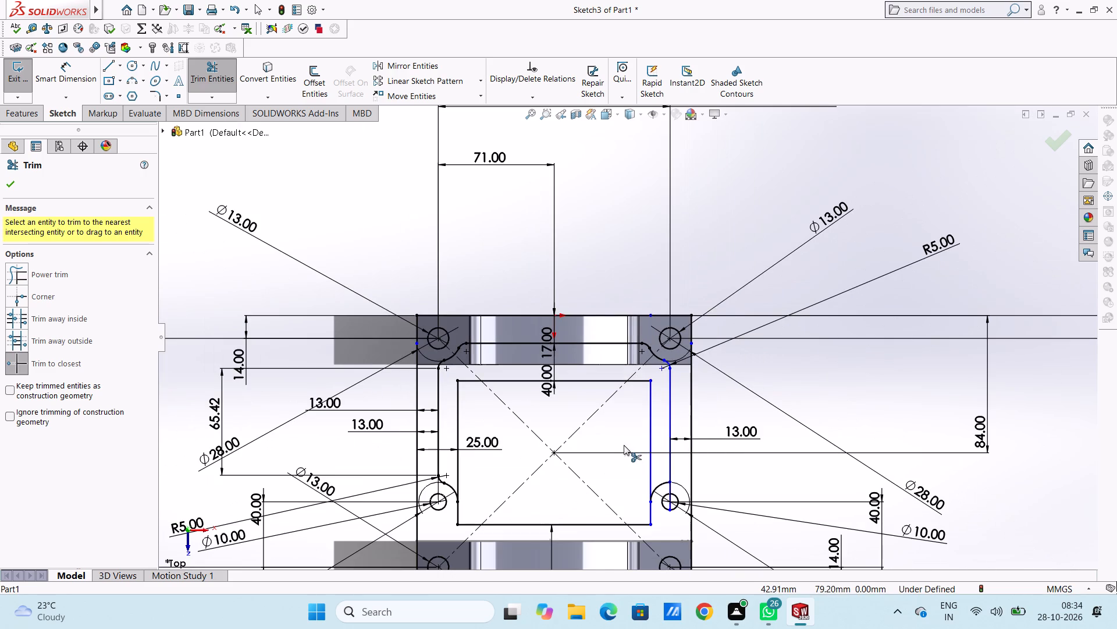
{"action": "scroll", "coordinate": [613, 450], "scroll_direction": "up", "scroll_amount": 3}
{"action": "scroll", "coordinate": [570, 442], "scroll_direction": "down", "scroll_amount": 3}
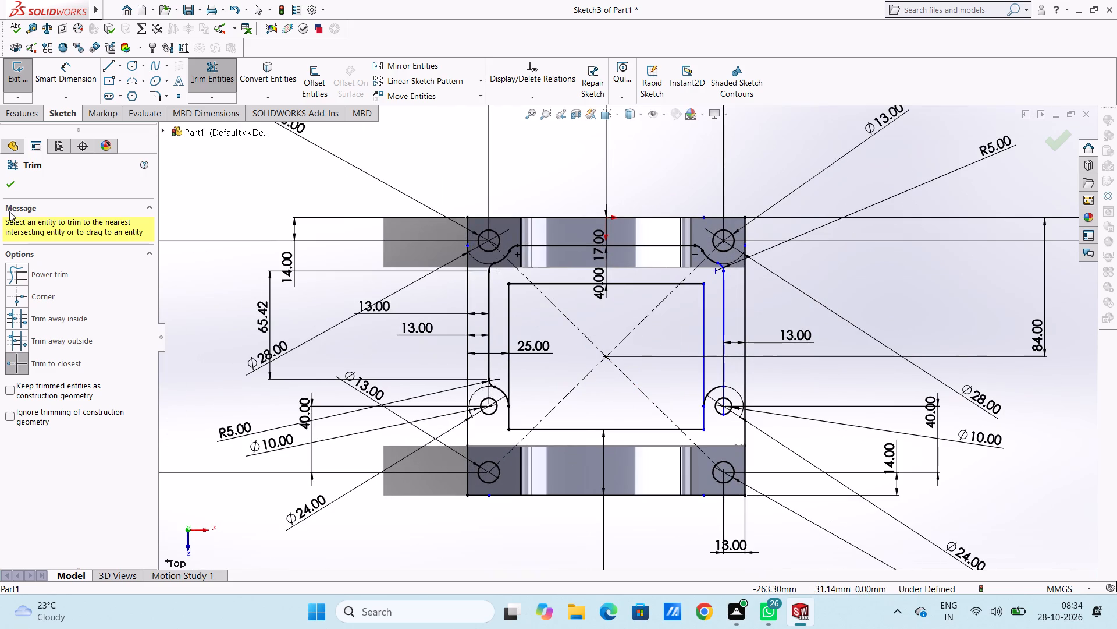
{"action": "left_click", "coordinate": [13, 180]}
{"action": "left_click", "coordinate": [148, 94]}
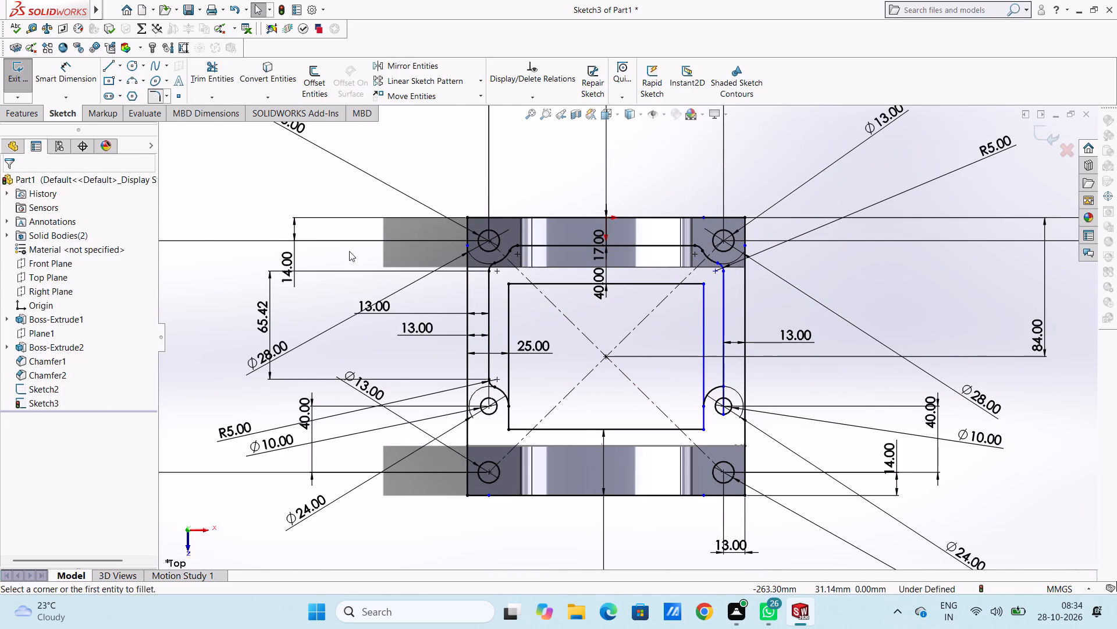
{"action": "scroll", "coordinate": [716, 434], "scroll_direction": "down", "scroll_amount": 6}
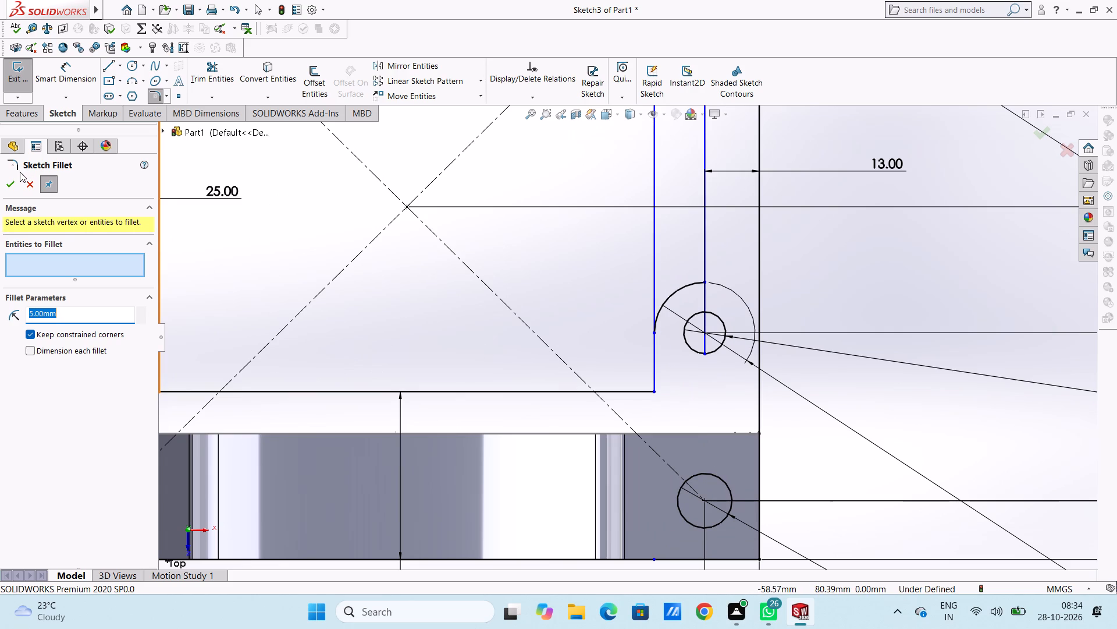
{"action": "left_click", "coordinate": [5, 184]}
Trim the right 13 mm offset vertical line inside the 10 mm side hole and up to the 24 mm boss arc.
{"action": "scroll", "coordinate": [474, 253], "scroll_direction": "up", "scroll_amount": 6}
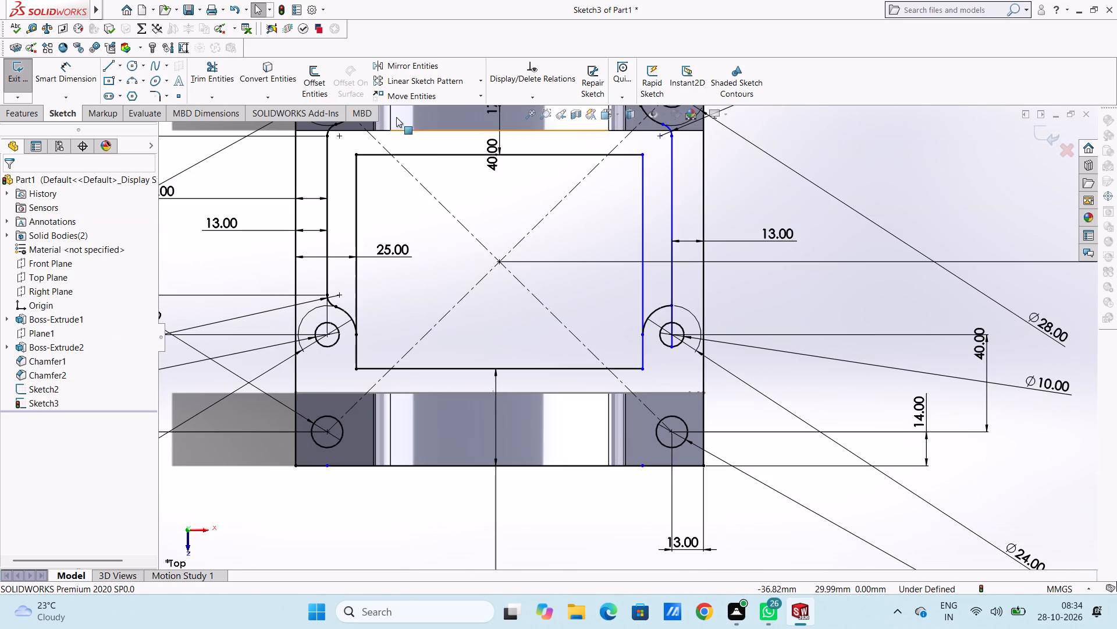
{"action": "left_click", "coordinate": [226, 71]}
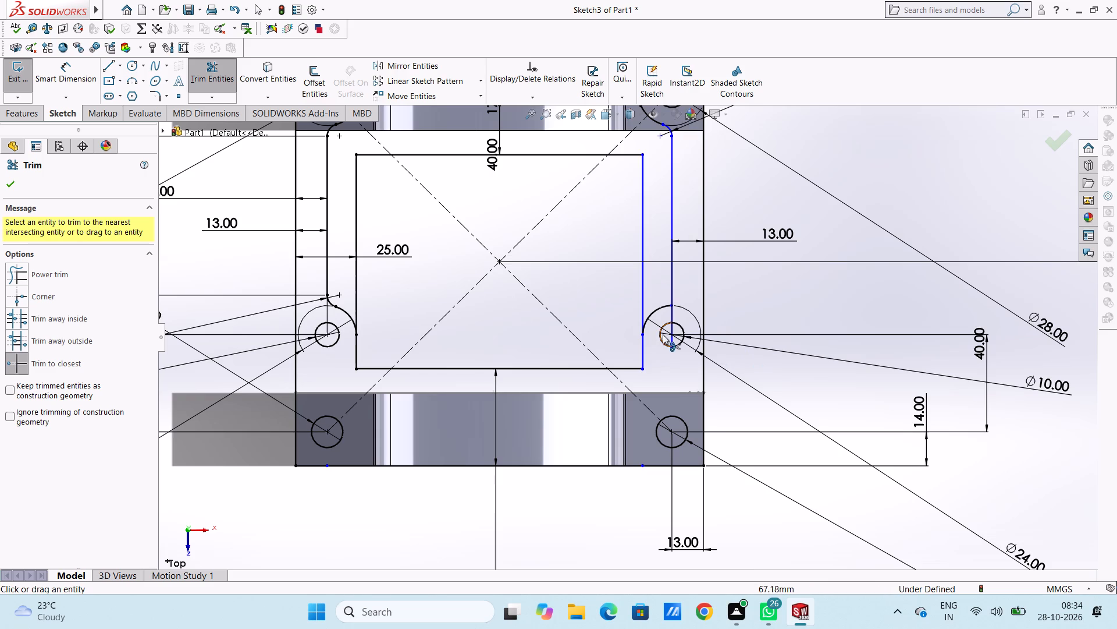
{"action": "left_click", "coordinate": [672, 336]}
{"action": "left_click", "coordinate": [670, 316]}
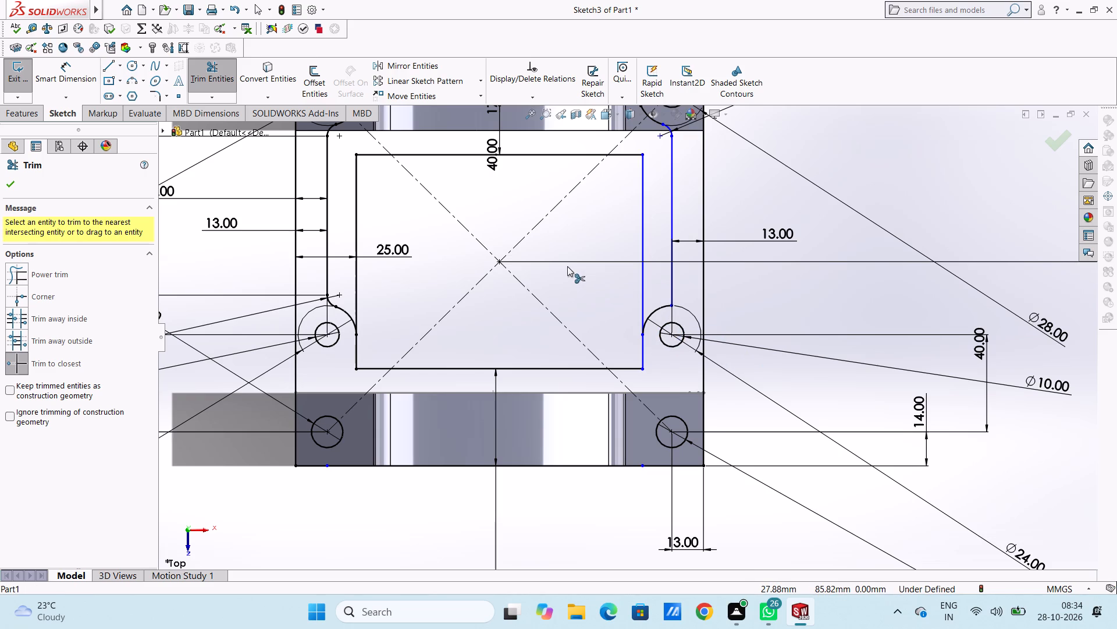
{"action": "left_click", "coordinate": [9, 182]}
Fillet the corner between the right vertical line and the 24 mm boss arc at 5 mm, placing its radius dimension outside the frame.
{"action": "left_click", "coordinate": [158, 91]}
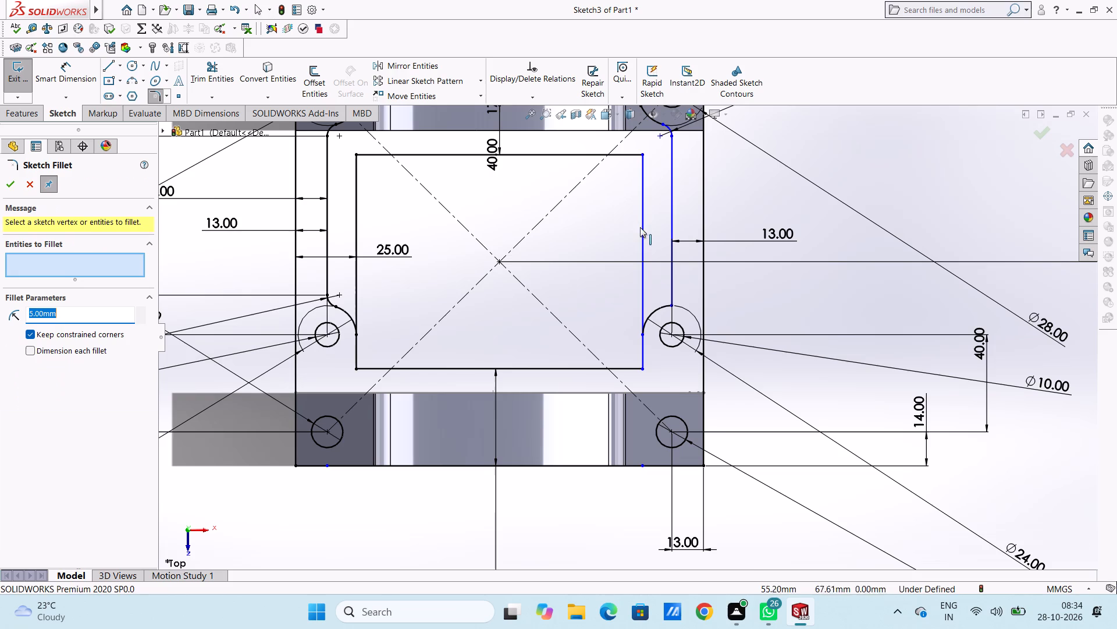
{"action": "left_click", "coordinate": [671, 305]}
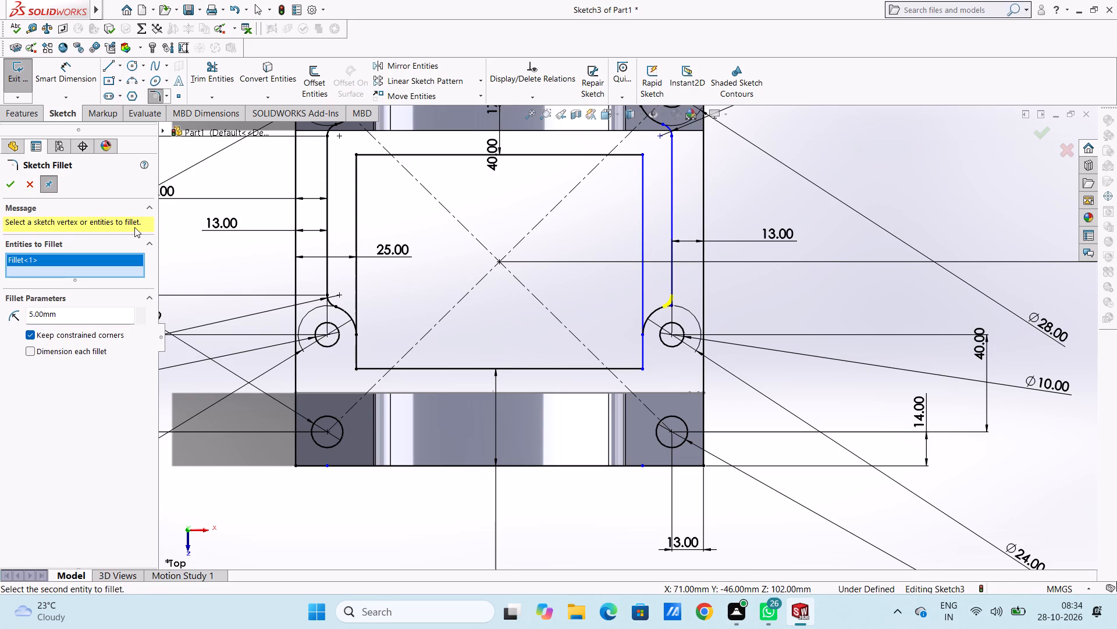
{"action": "left_click", "coordinate": [12, 179]}
{"action": "left_click", "coordinate": [12, 189]}
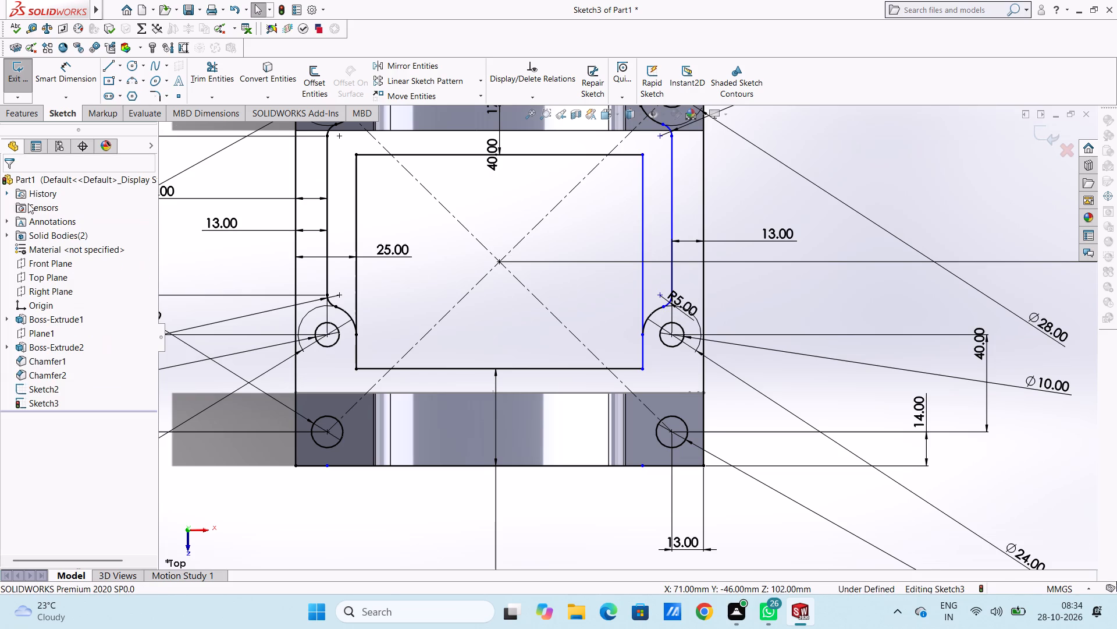
{"action": "left_click_drag", "start_coordinate": [677, 305], "coordinate": [1050, 490]}
{"action": "left_click", "coordinate": [801, 296]}
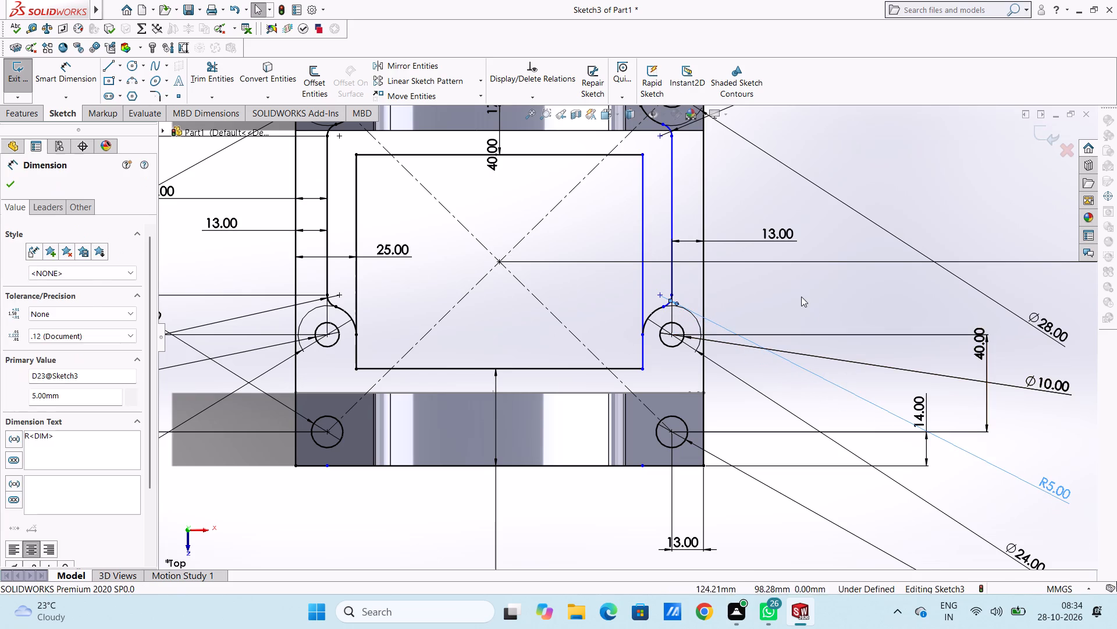
Fillet both lower corners of the inner rectangle with a 5 mm radius and place the radius dimension outside the frame.
{"action": "scroll", "coordinate": [493, 321], "scroll_direction": "up", "scroll_amount": 1}
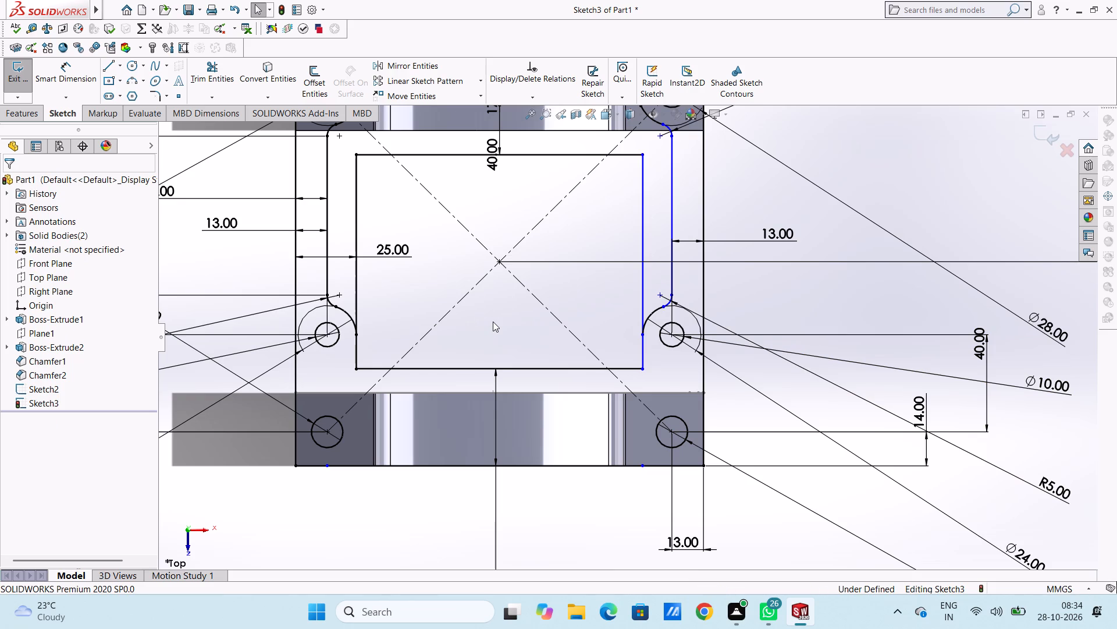
{"action": "scroll", "coordinate": [493, 321], "scroll_direction": "up", "scroll_amount": 2}
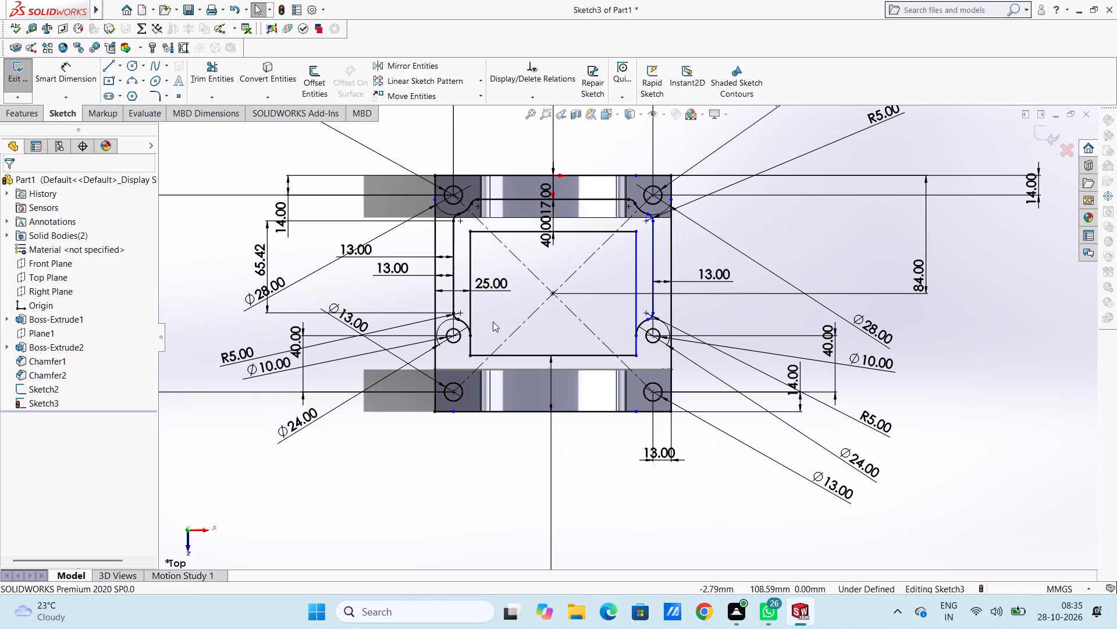
{"action": "left_click", "coordinate": [156, 93]}
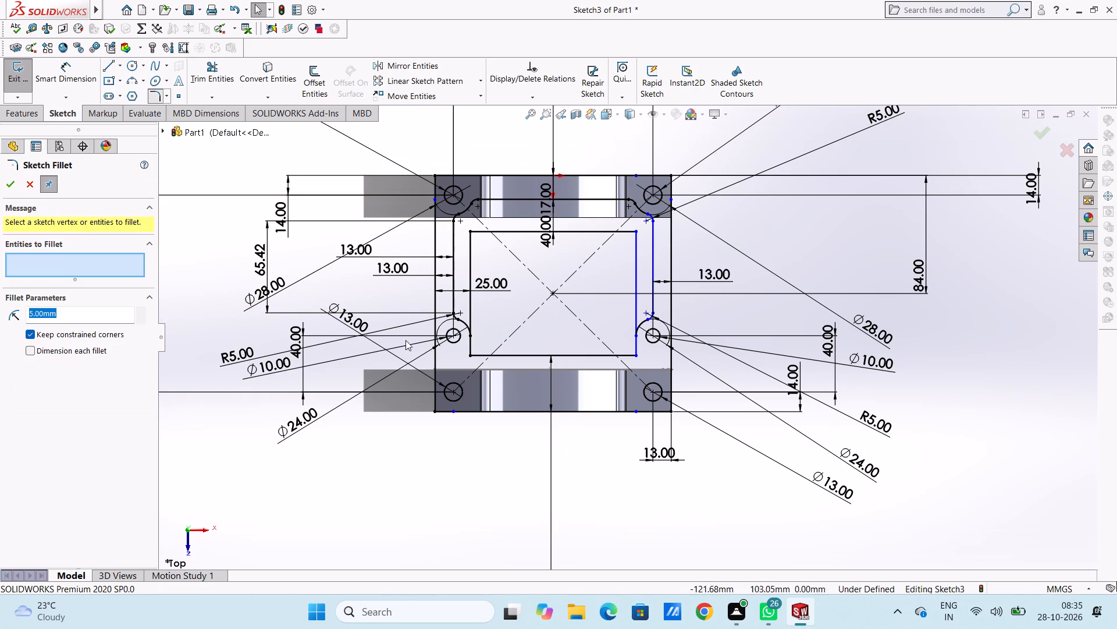
{"action": "left_click", "coordinate": [470, 357]}
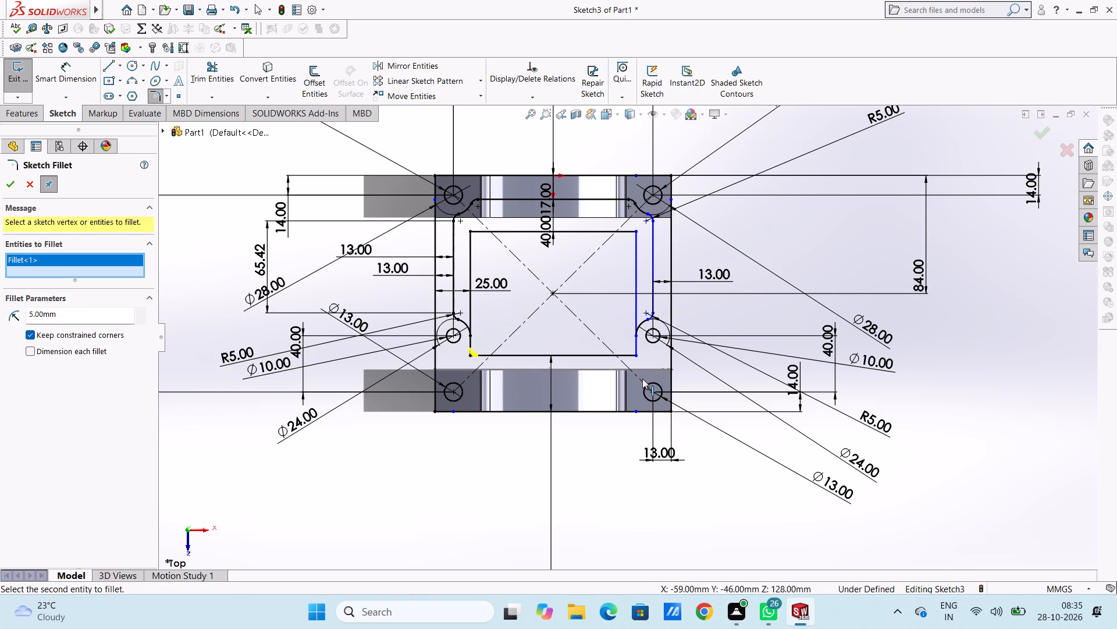
{"action": "left_click", "coordinate": [638, 357]}
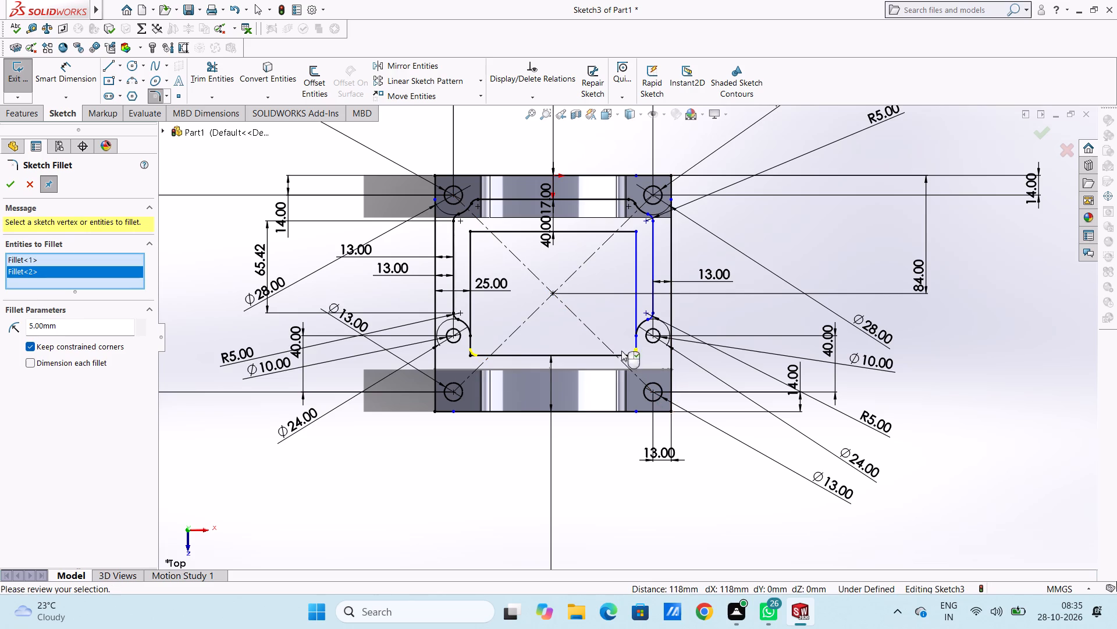
{"action": "left_click", "coordinate": [5, 186]}
{"action": "left_click", "coordinate": [5, 185]}
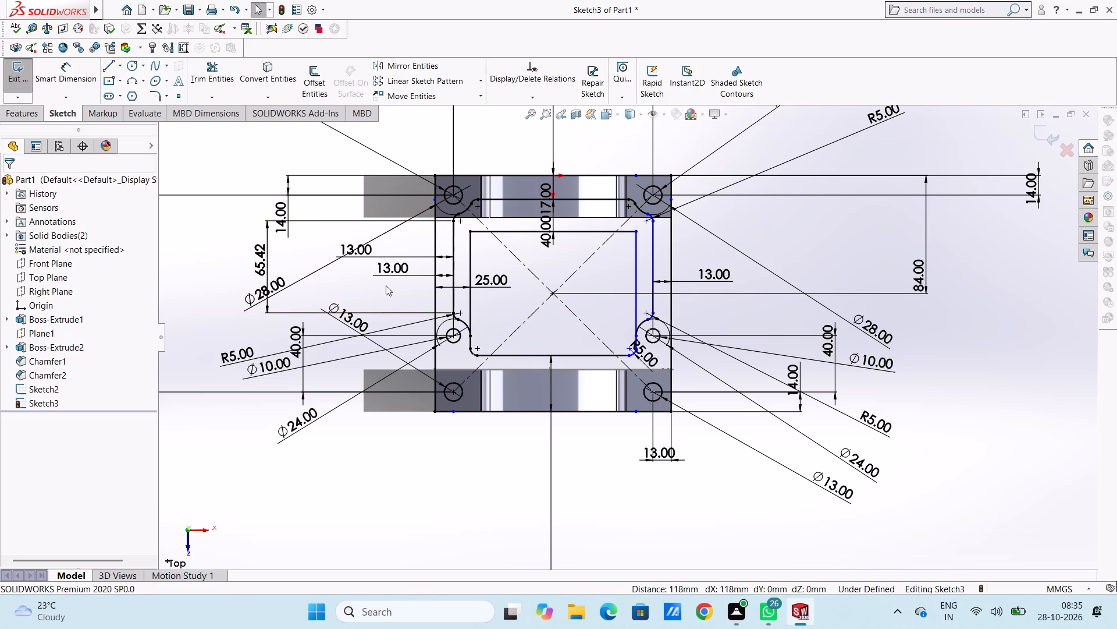
{"action": "scroll", "coordinate": [577, 302], "scroll_direction": "down", "scroll_amount": 1}
{"action": "left_click_drag", "start_coordinate": [670, 369], "coordinate": [718, 424]}
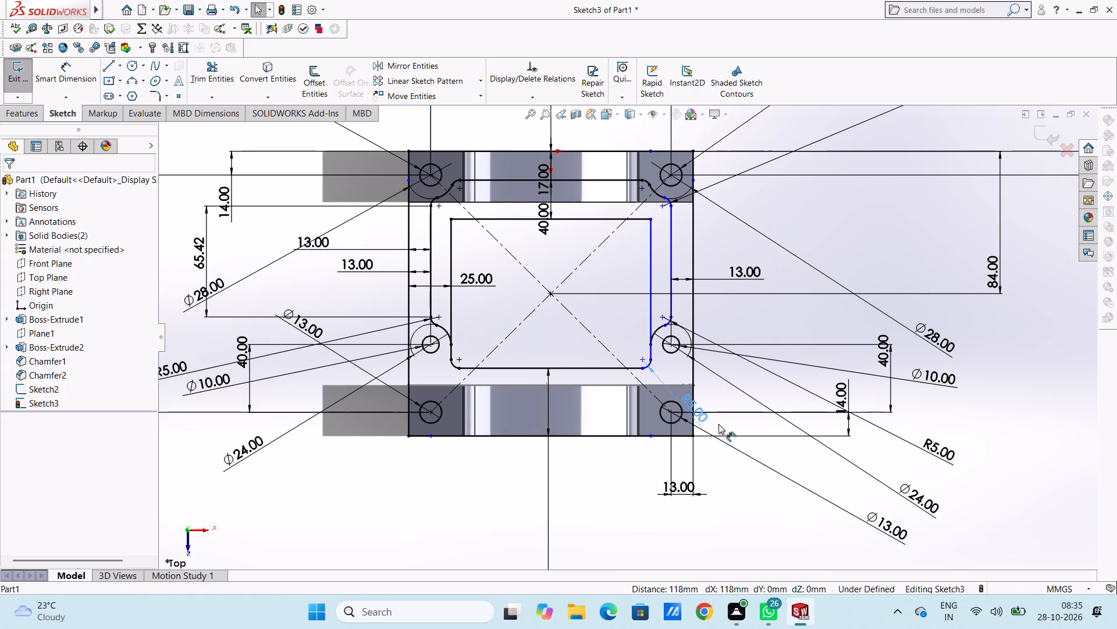
{"action": "left_click_drag", "start_coordinate": [718, 424], "coordinate": [844, 549]}
{"action": "left_click", "coordinate": [606, 323]}
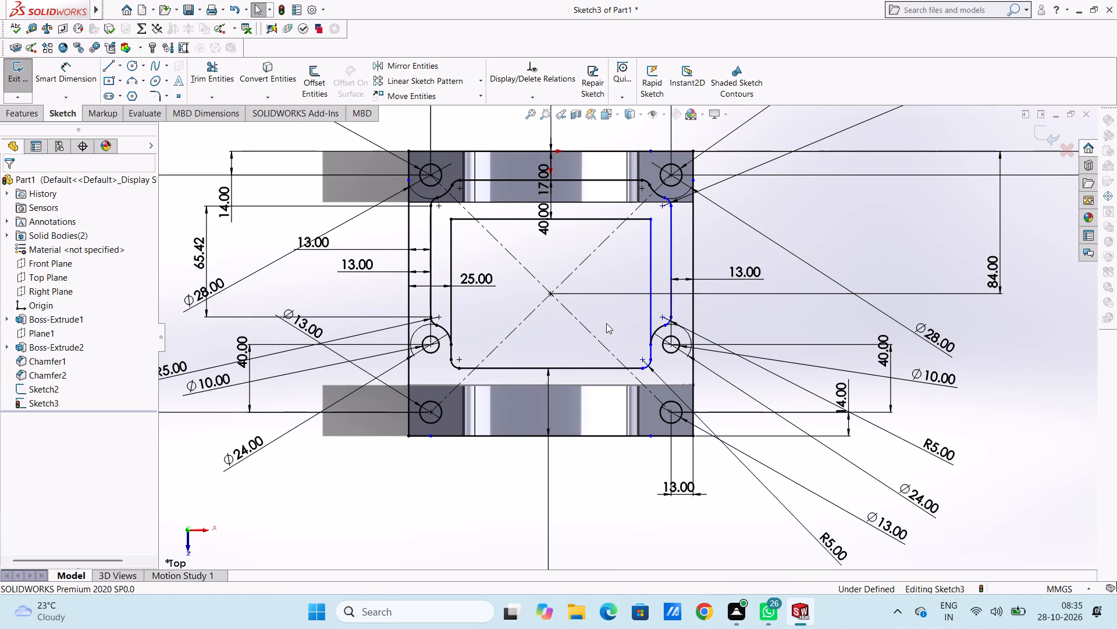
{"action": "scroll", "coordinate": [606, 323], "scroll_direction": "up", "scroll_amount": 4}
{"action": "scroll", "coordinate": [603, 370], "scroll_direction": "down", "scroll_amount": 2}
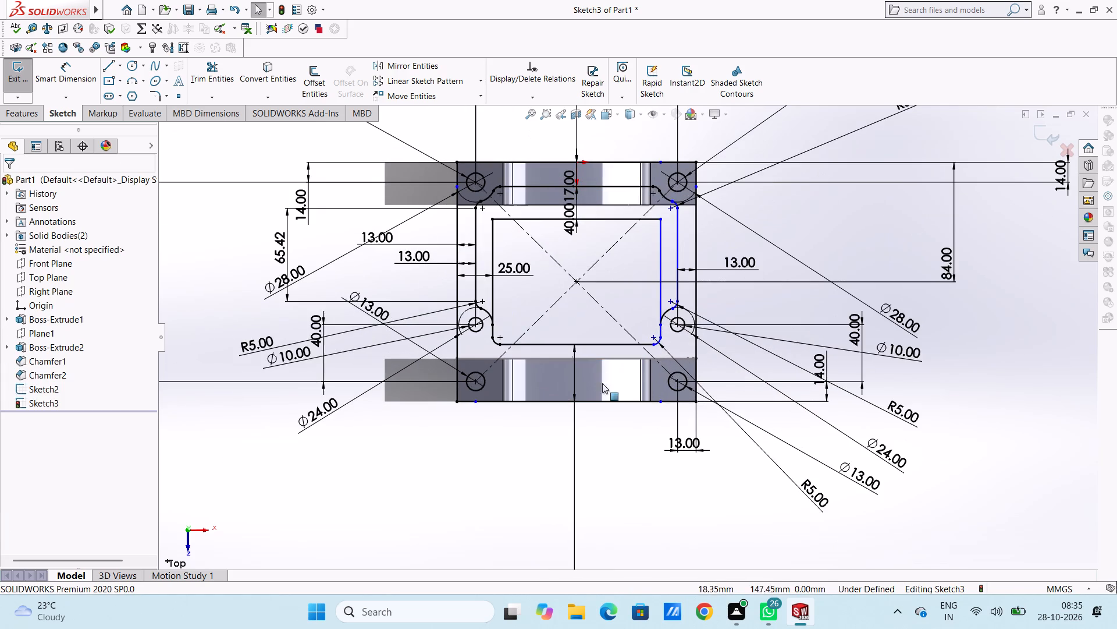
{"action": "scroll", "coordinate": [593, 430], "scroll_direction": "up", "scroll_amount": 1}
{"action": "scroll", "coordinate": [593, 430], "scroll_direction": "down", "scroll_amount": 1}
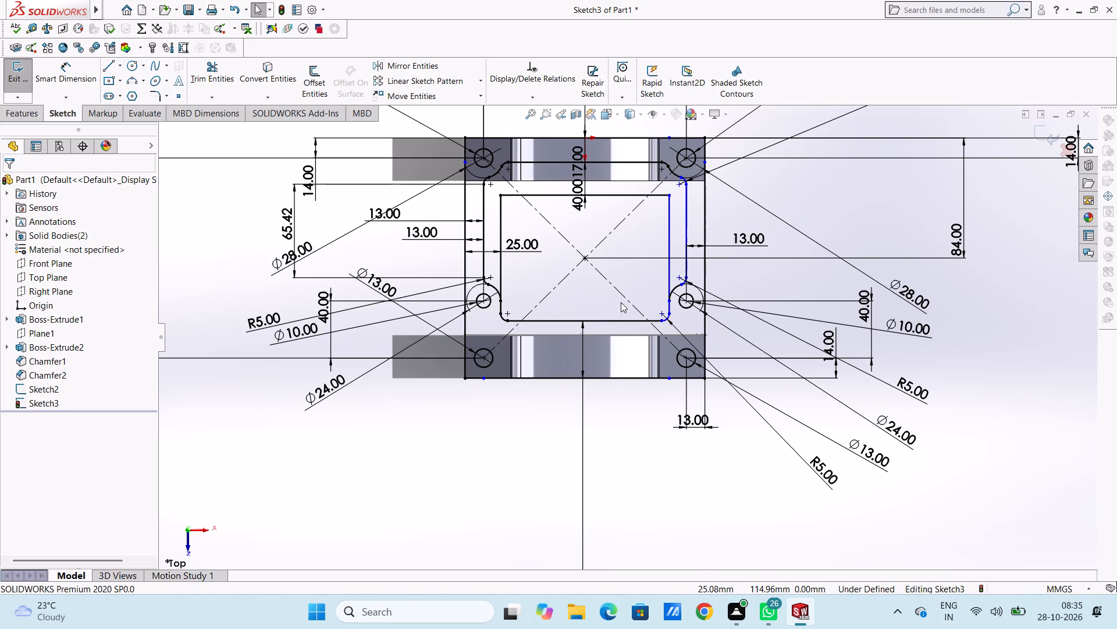
Draw a 40 mm vertical line from the midpoint of the frame's bottom edge up to the inner rectangle's lower edge.
{"action": "left_click", "coordinate": [111, 67]}
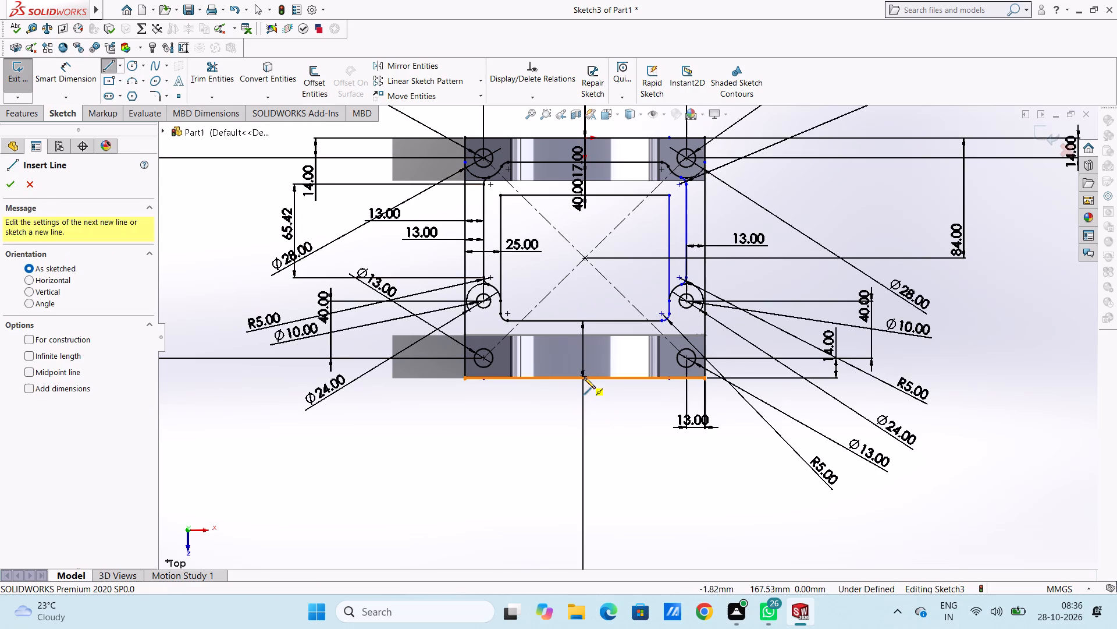
{"action": "left_click", "coordinate": [585, 380]}
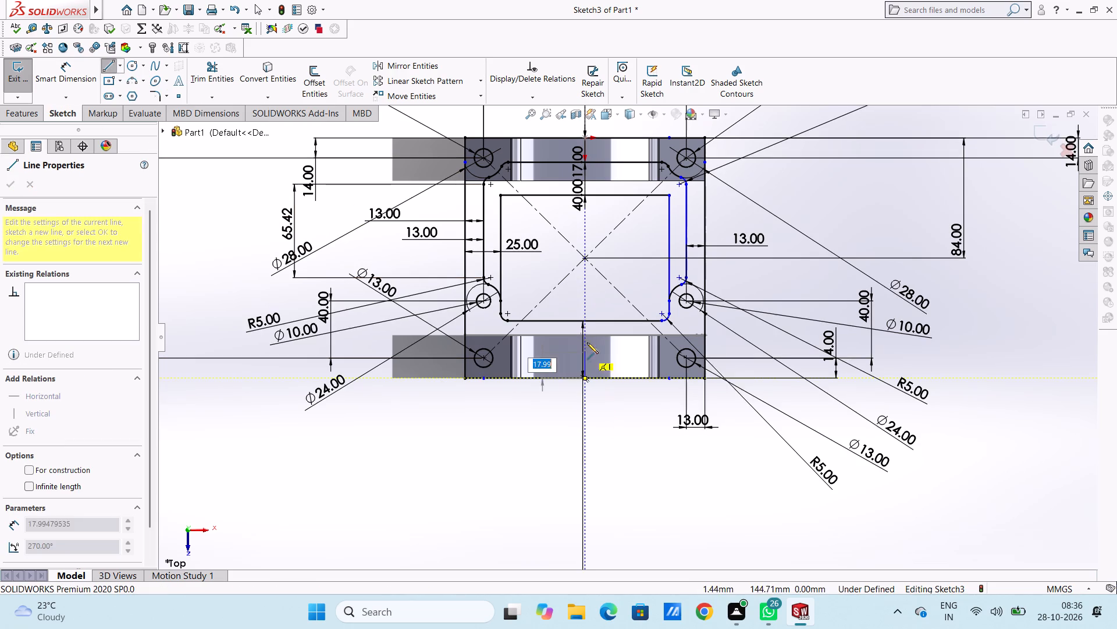
{"action": "left_click", "coordinate": [585, 320]}
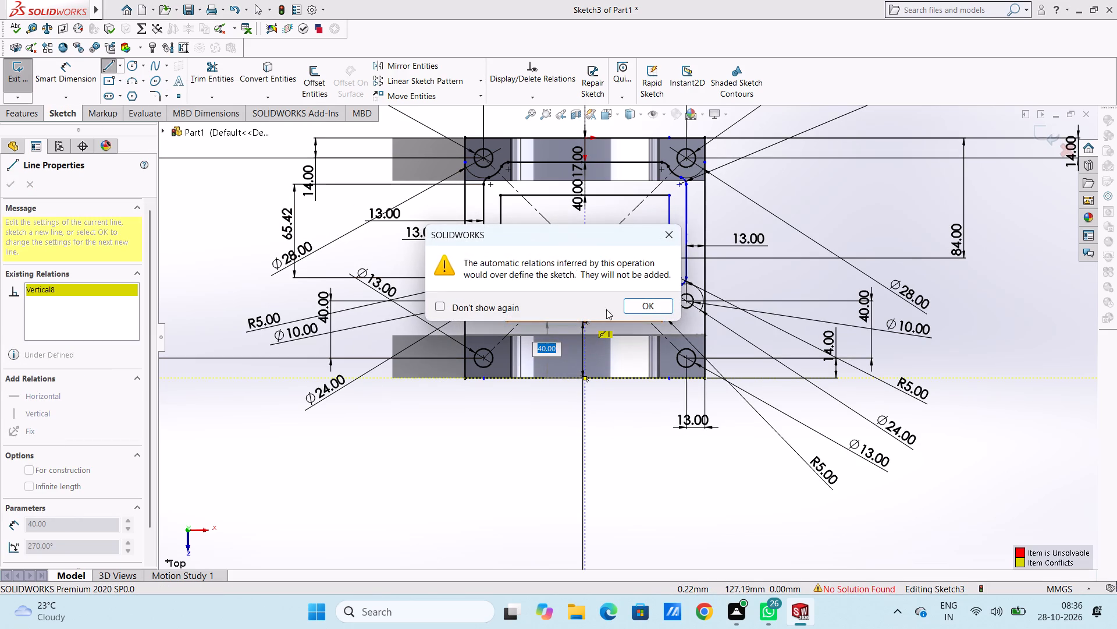
{"action": "left_click", "coordinate": [671, 237]}
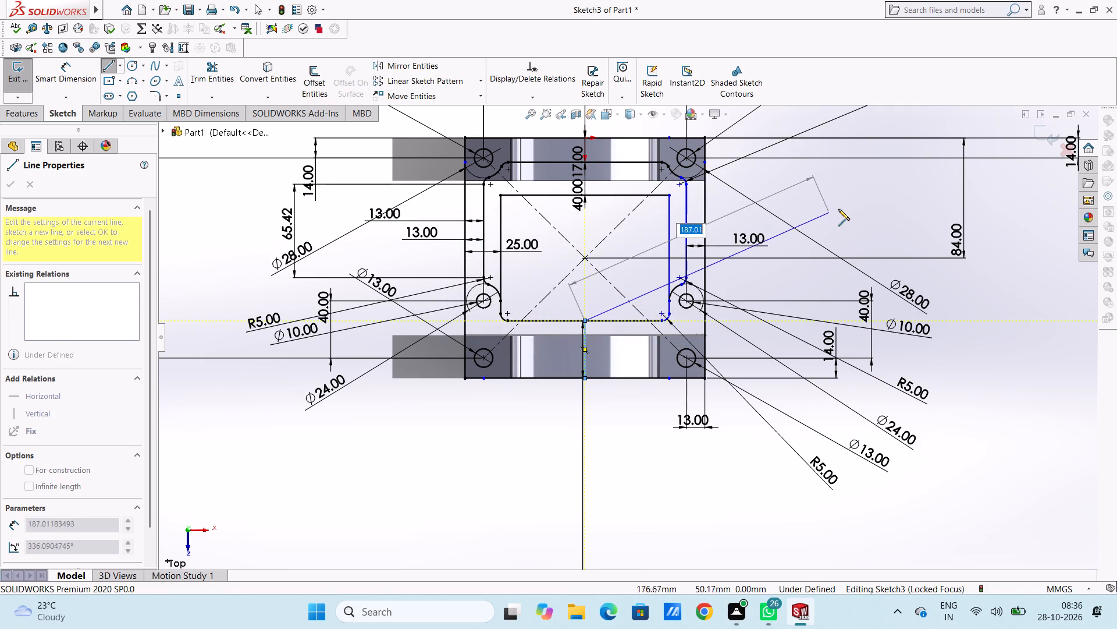
{"action": "right_click", "coordinate": [838, 209]}
{"action": "left_click", "coordinate": [853, 214]}
{"action": "left_click", "coordinate": [826, 199]}
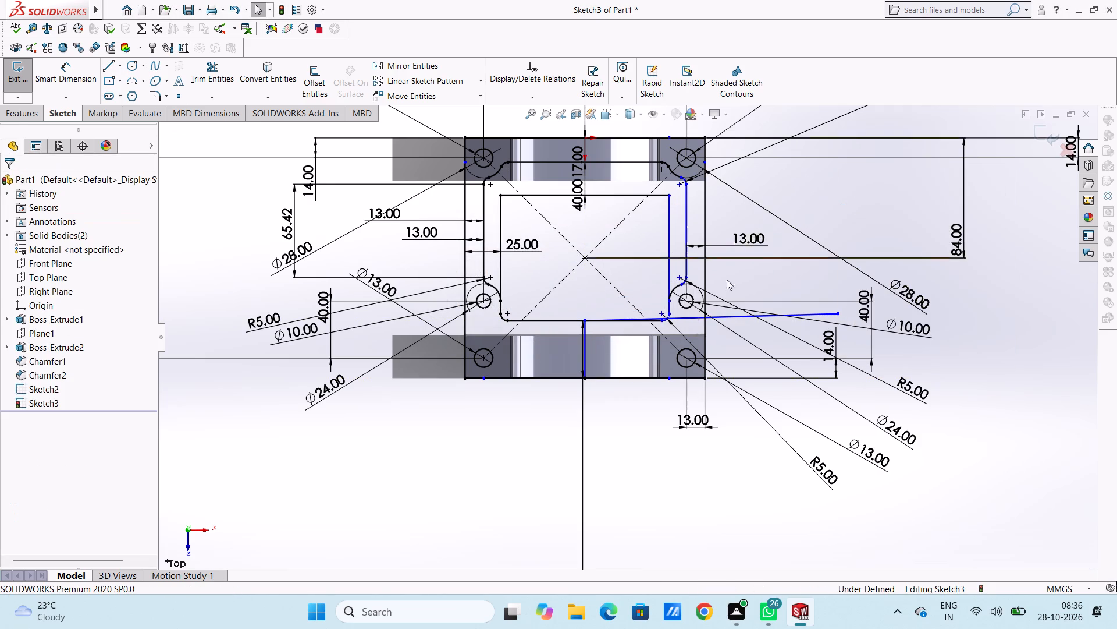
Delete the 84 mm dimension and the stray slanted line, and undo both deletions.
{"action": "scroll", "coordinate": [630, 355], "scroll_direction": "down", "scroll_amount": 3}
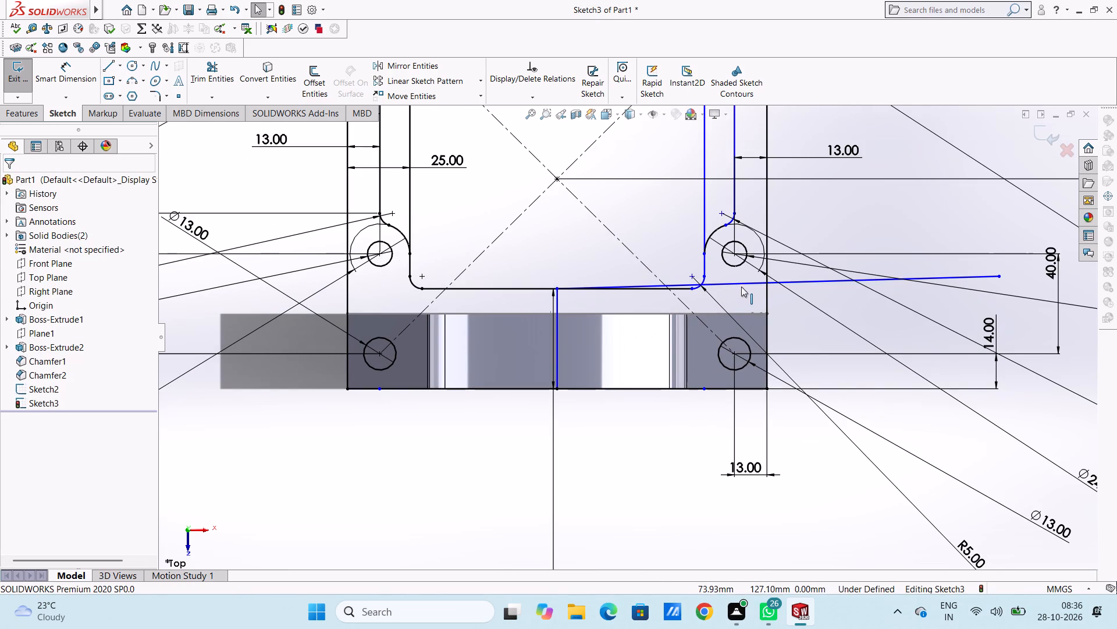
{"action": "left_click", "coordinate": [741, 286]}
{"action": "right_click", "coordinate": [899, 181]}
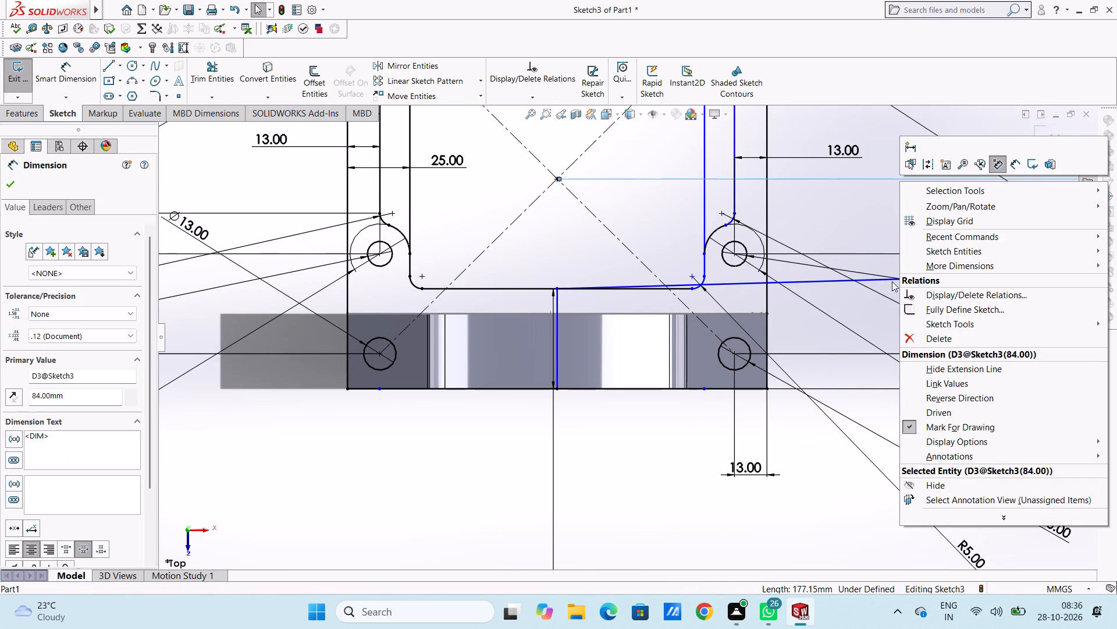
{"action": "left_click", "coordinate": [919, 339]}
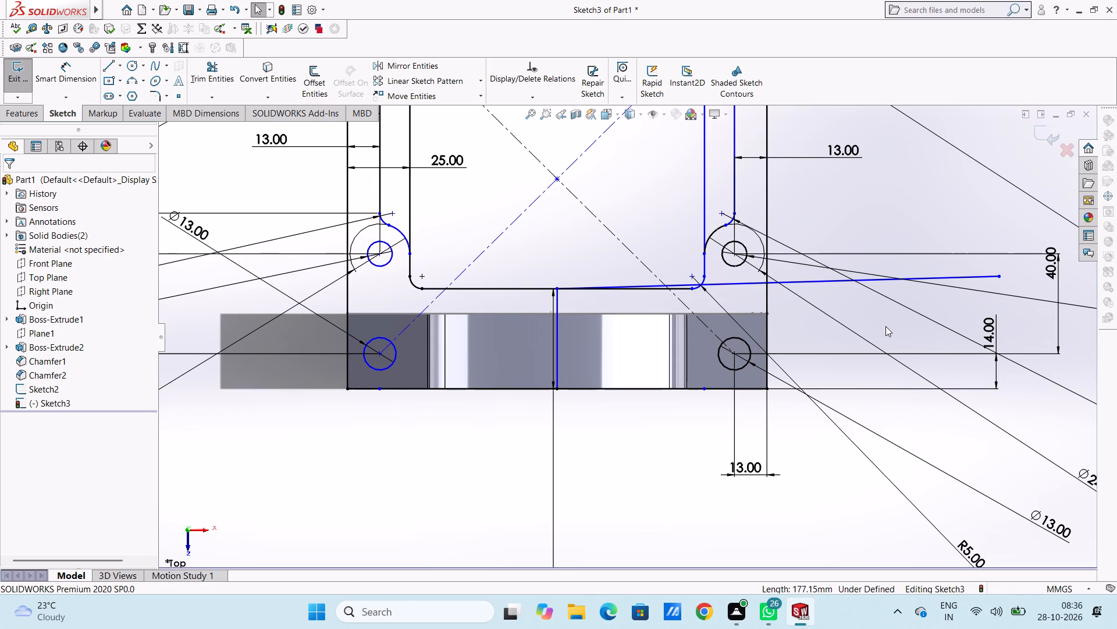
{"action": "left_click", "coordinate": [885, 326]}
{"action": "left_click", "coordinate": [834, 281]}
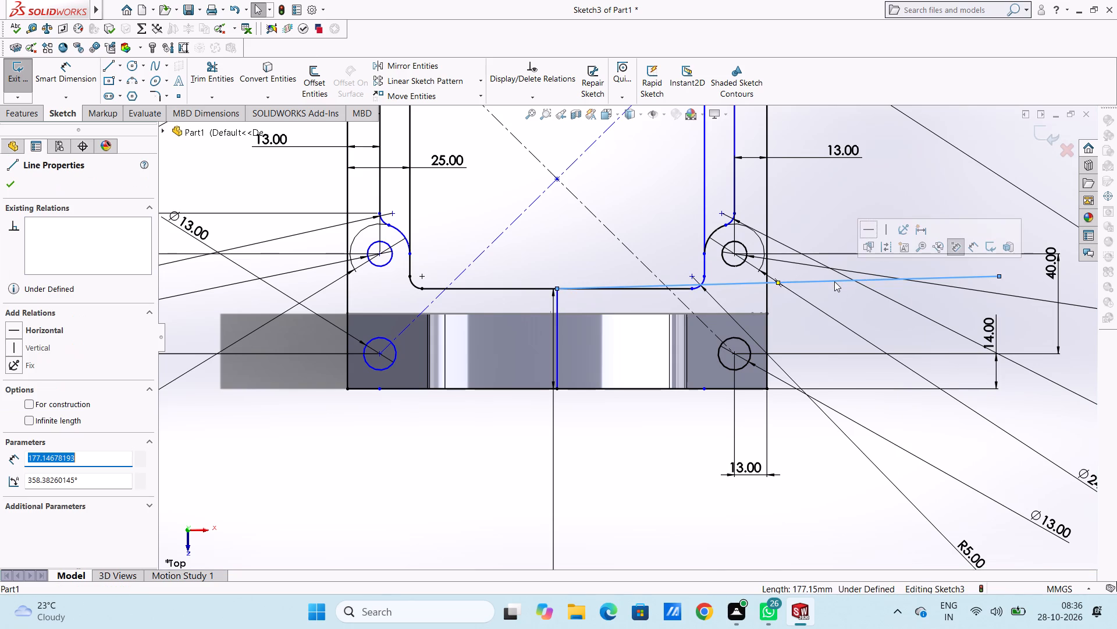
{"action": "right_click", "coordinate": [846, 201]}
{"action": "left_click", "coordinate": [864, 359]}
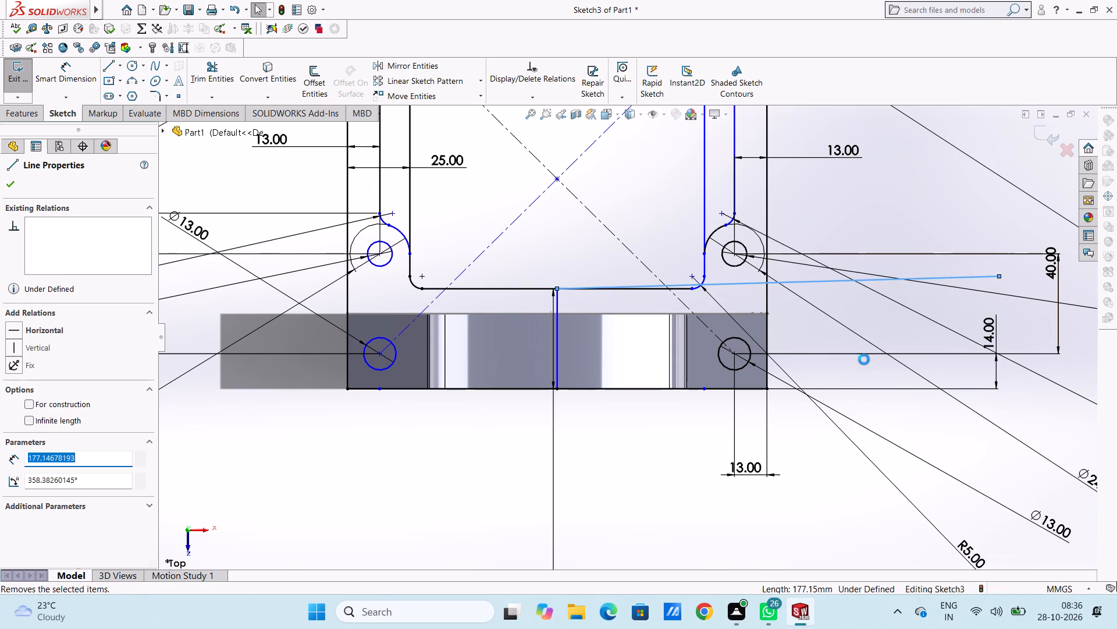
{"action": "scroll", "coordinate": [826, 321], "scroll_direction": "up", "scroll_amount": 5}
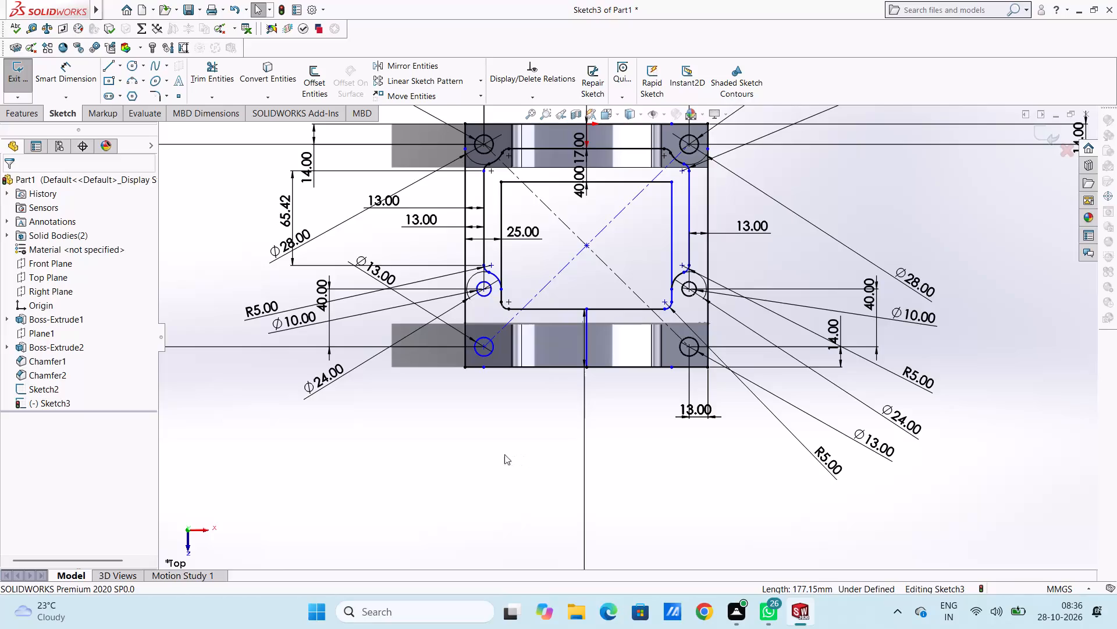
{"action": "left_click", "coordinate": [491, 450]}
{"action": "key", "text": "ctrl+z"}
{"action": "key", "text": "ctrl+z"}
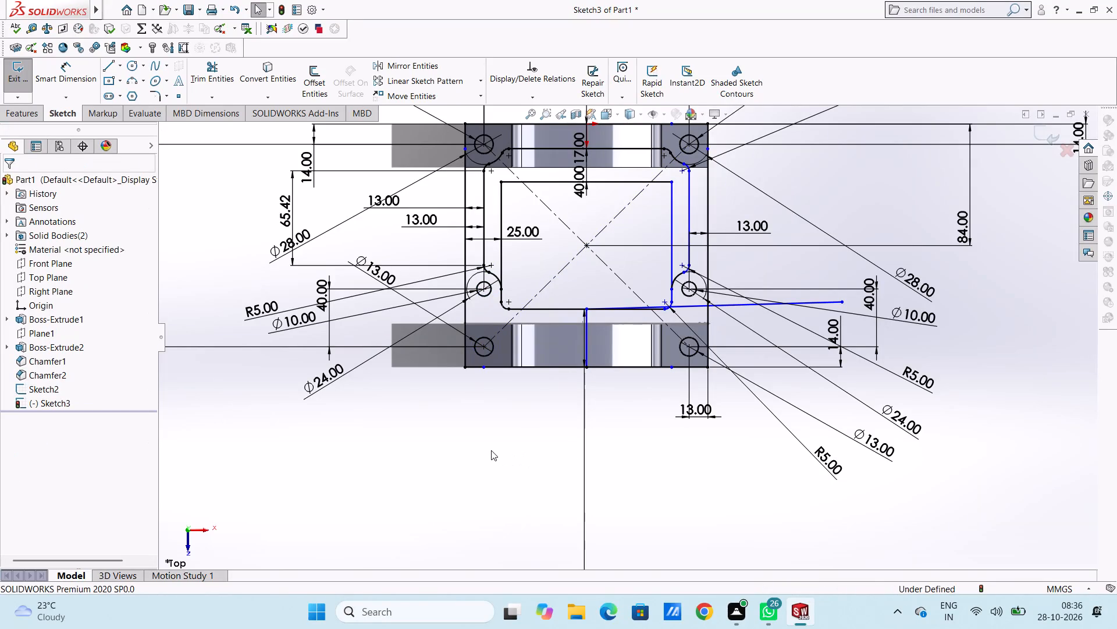
Delete the stray slanted line that starts at the upper end of the 40 mm vertical centre line.
{"action": "left_click", "coordinate": [686, 301]}
{"action": "left_click", "coordinate": [686, 306]}
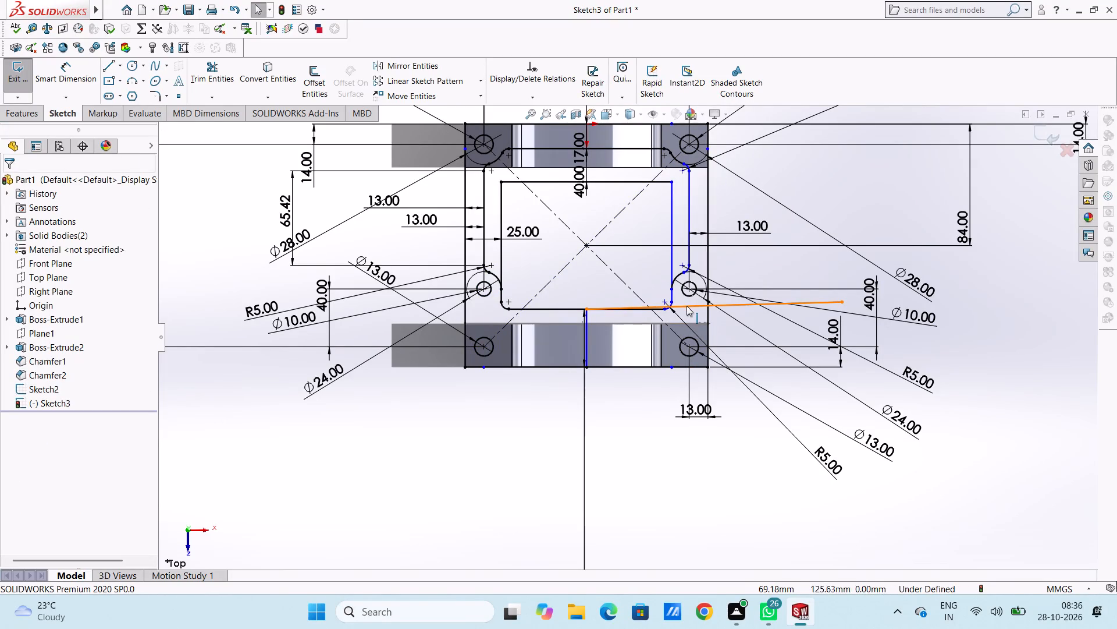
{"action": "right_click", "coordinate": [621, 482]}
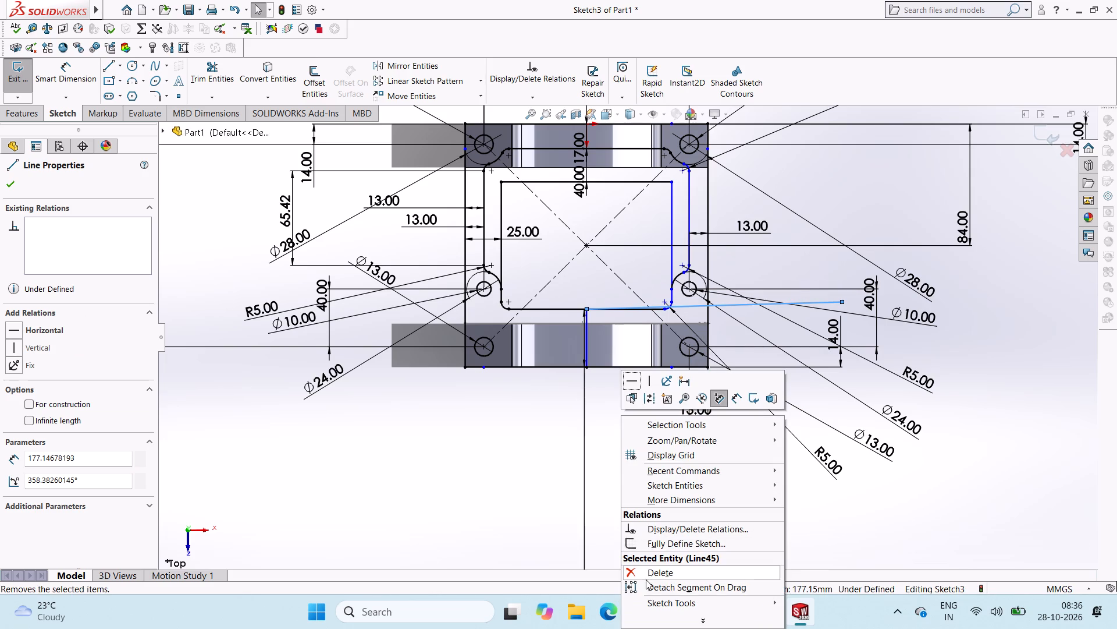
{"action": "left_click", "coordinate": [642, 570]}
{"action": "left_click", "coordinate": [665, 482]}
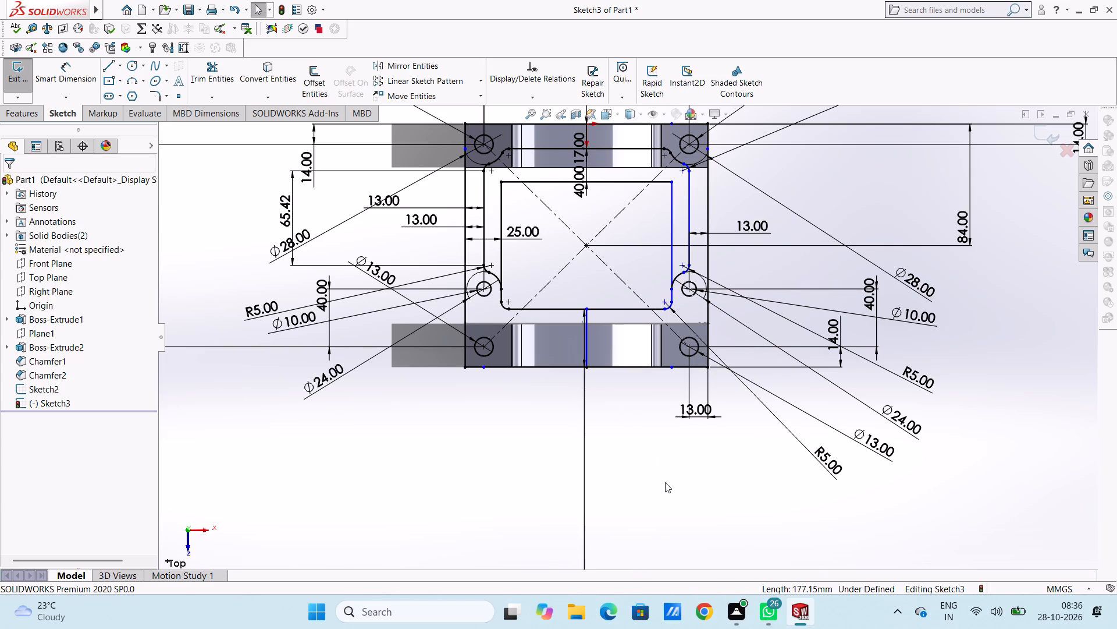
Examine the whole frame profile and the geometry around its upper-left corner hole.
{"action": "scroll", "coordinate": [631, 326], "scroll_direction": "down", "scroll_amount": 5}
{"action": "scroll", "coordinate": [564, 309], "scroll_direction": "down", "scroll_amount": 2}
{"action": "scroll", "coordinate": [564, 309], "scroll_direction": "up", "scroll_amount": 6}
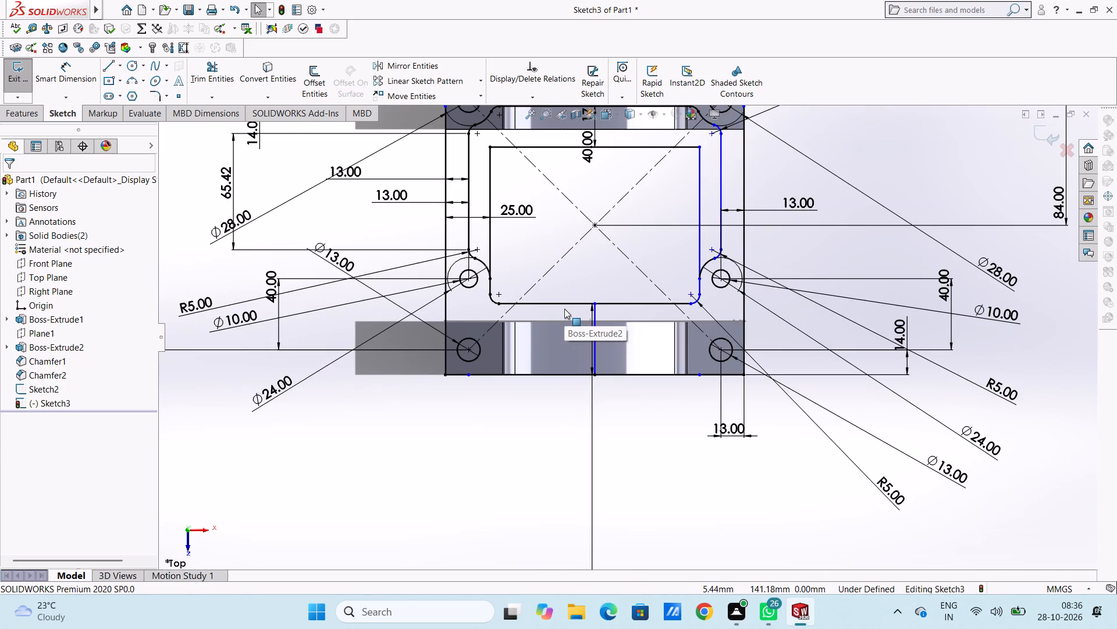
{"action": "scroll", "coordinate": [564, 309], "scroll_direction": "up", "scroll_amount": 2}
{"action": "scroll", "coordinate": [631, 199], "scroll_direction": "down", "scroll_amount": 1}
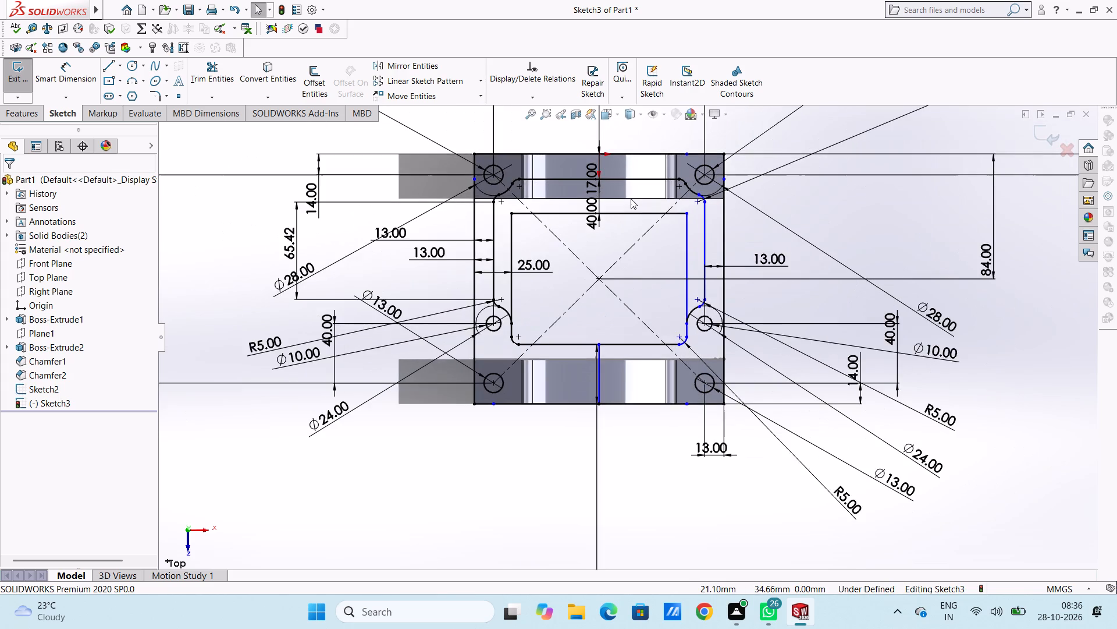
{"action": "scroll", "coordinate": [631, 199], "scroll_direction": "up", "scroll_amount": 3}
{"action": "scroll", "coordinate": [606, 196], "scroll_direction": "down", "scroll_amount": 3}
{"action": "scroll", "coordinate": [584, 461], "scroll_direction": "up", "scroll_amount": 3}
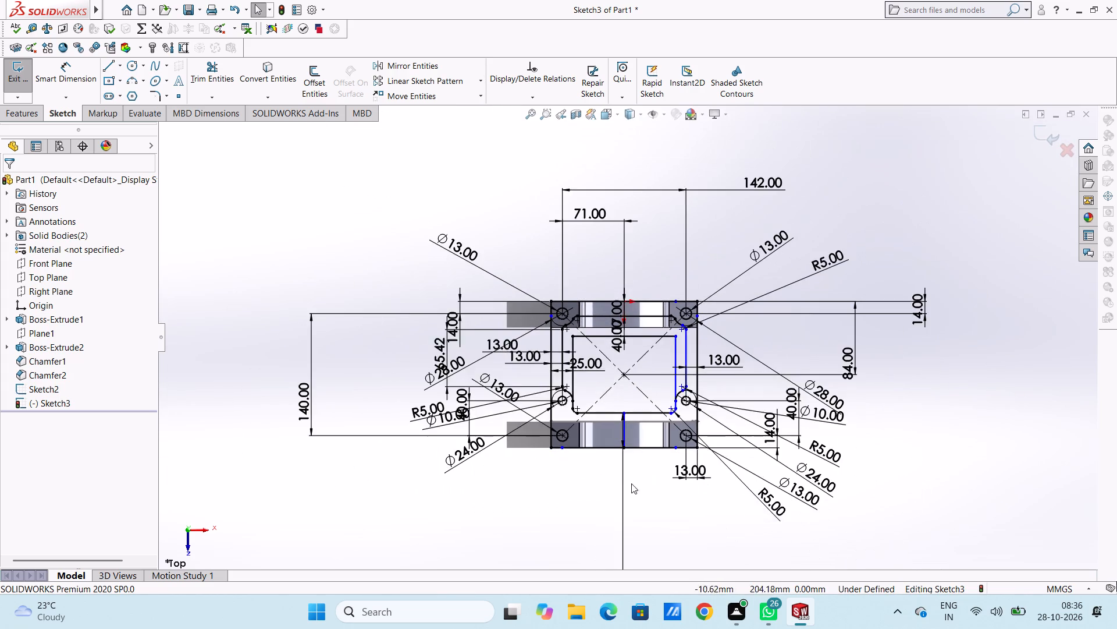
{"action": "scroll", "coordinate": [640, 487], "scroll_direction": "down", "scroll_amount": 2}
{"action": "scroll", "coordinate": [511, 202], "scroll_direction": "down", "scroll_amount": 10}
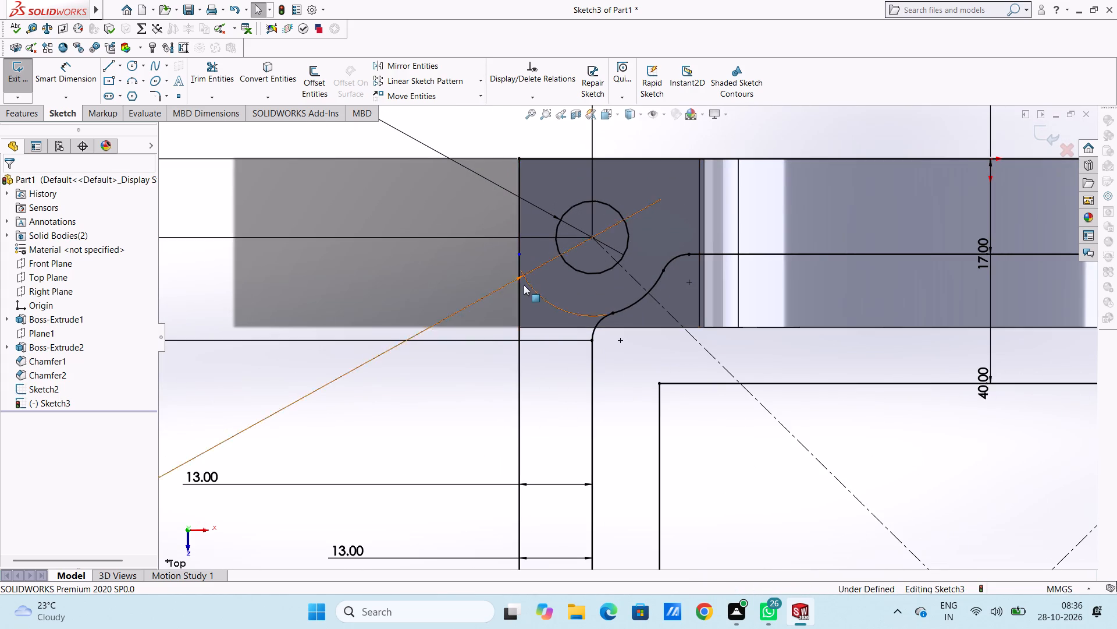
{"action": "scroll", "coordinate": [628, 399], "scroll_direction": "up", "scroll_amount": 4}
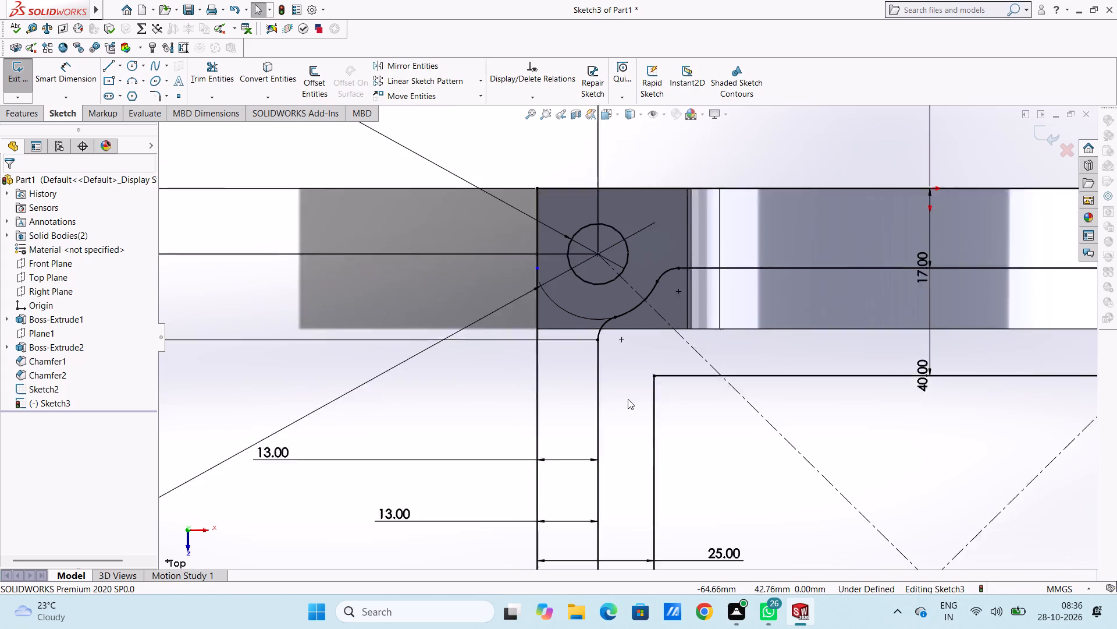
Offset the lower vertical centre line 20 mm in both directions, adding dimensions.
{"action": "scroll", "coordinate": [628, 399], "scroll_direction": "up", "scroll_amount": 11}
{"action": "scroll", "coordinate": [711, 526], "scroll_direction": "down", "scroll_amount": 4}
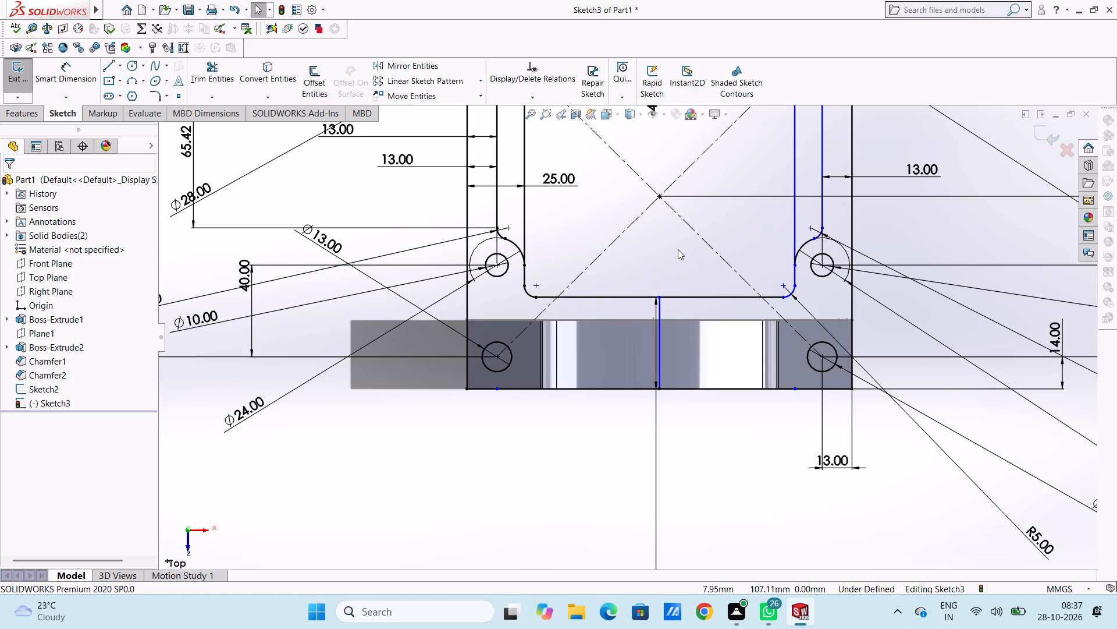
{"action": "left_click", "coordinate": [311, 80]}
{"action": "left_click", "coordinate": [661, 309]}
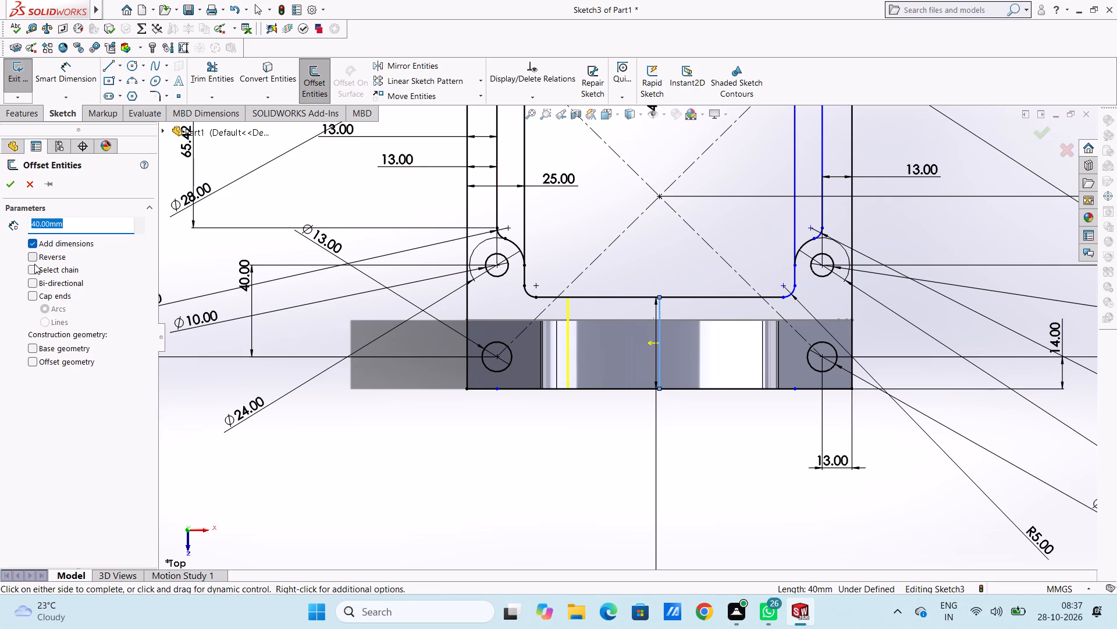
{"action": "left_click", "coordinate": [32, 281]}
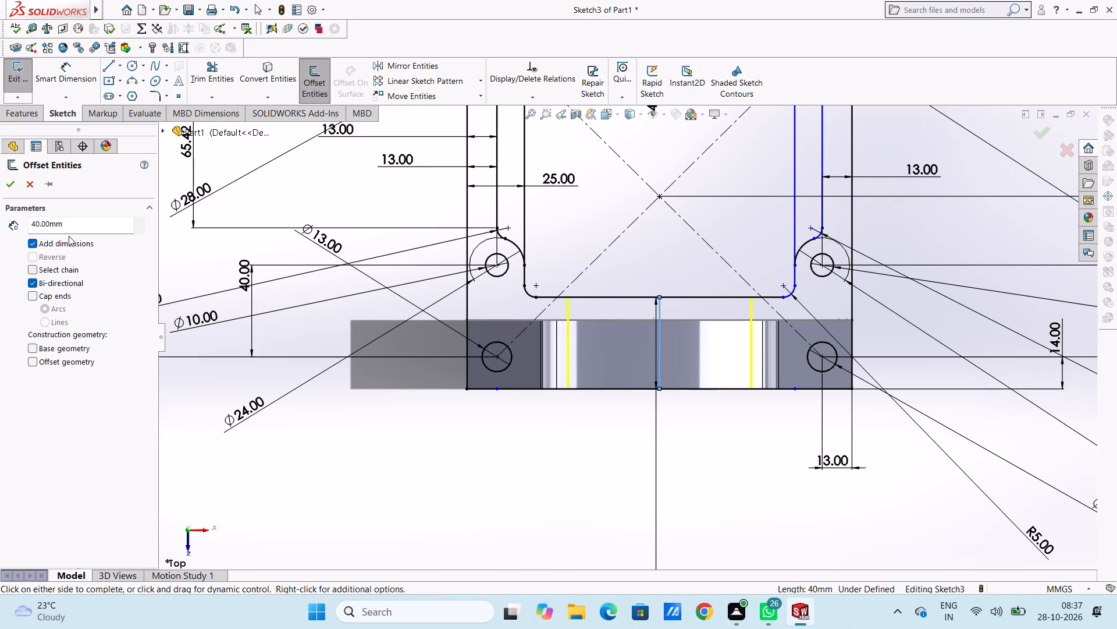
{"action": "double_click", "coordinate": [82, 221]}
{"action": "type", "text": "20"}
{"action": "key", "text": "Return"}
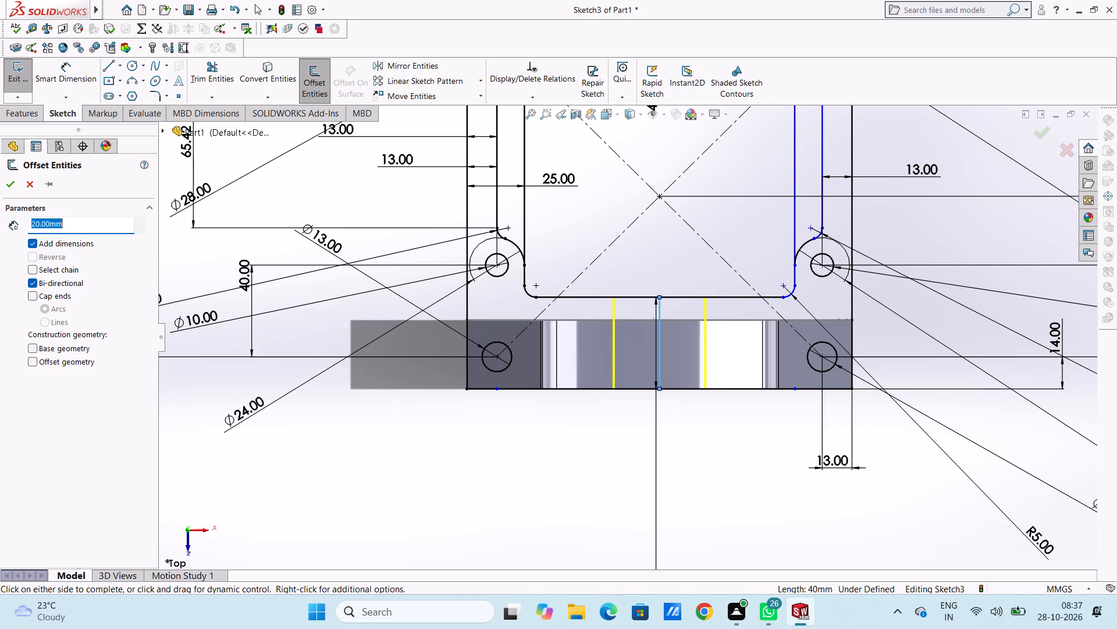
{"action": "left_click", "coordinate": [10, 181]}
{"action": "left_click", "coordinate": [319, 507]}
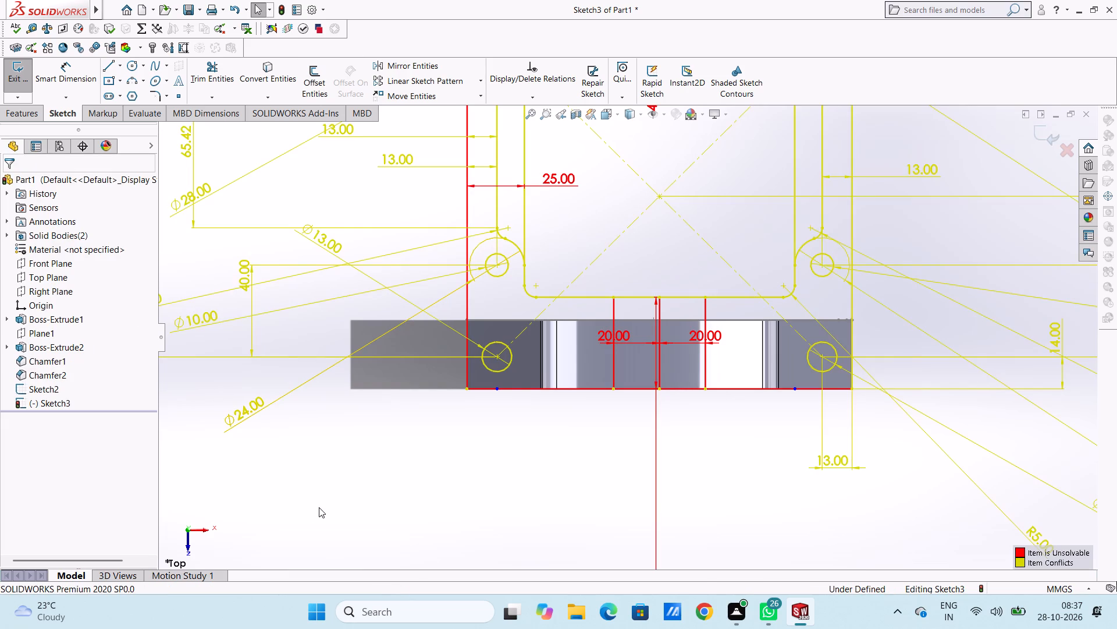
Trim away the vertical centre line and the inner rectangle's lower edge between the two 20 mm offset lines.
{"action": "left_click", "coordinate": [217, 67]}
{"action": "left_click", "coordinate": [630, 297]}
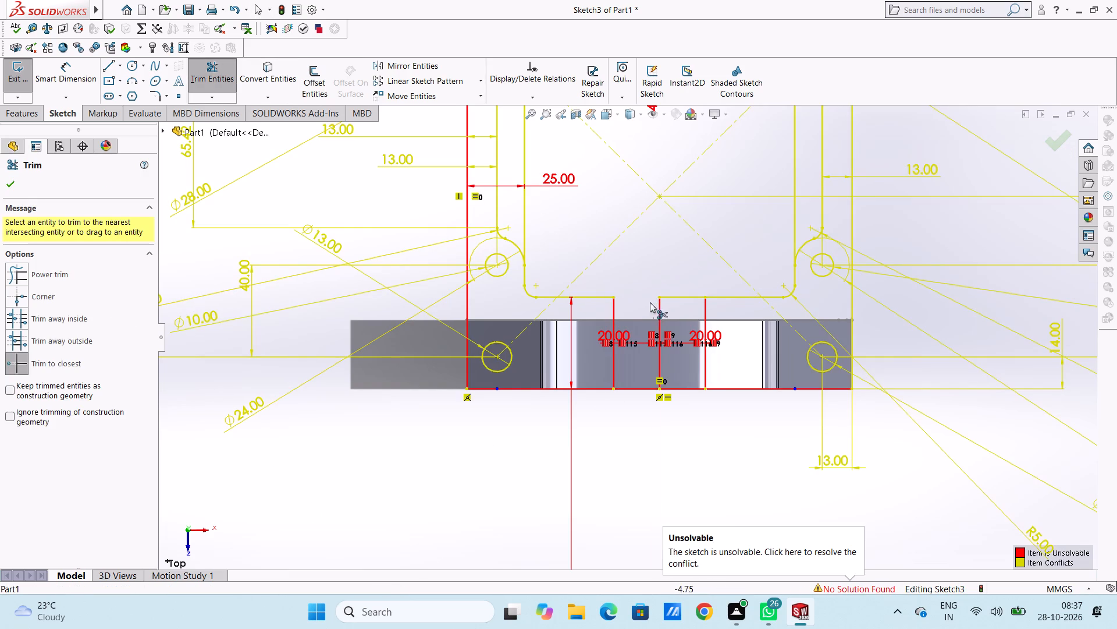
{"action": "left_click", "coordinate": [661, 305]}
{"action": "left_click", "coordinate": [671, 298]}
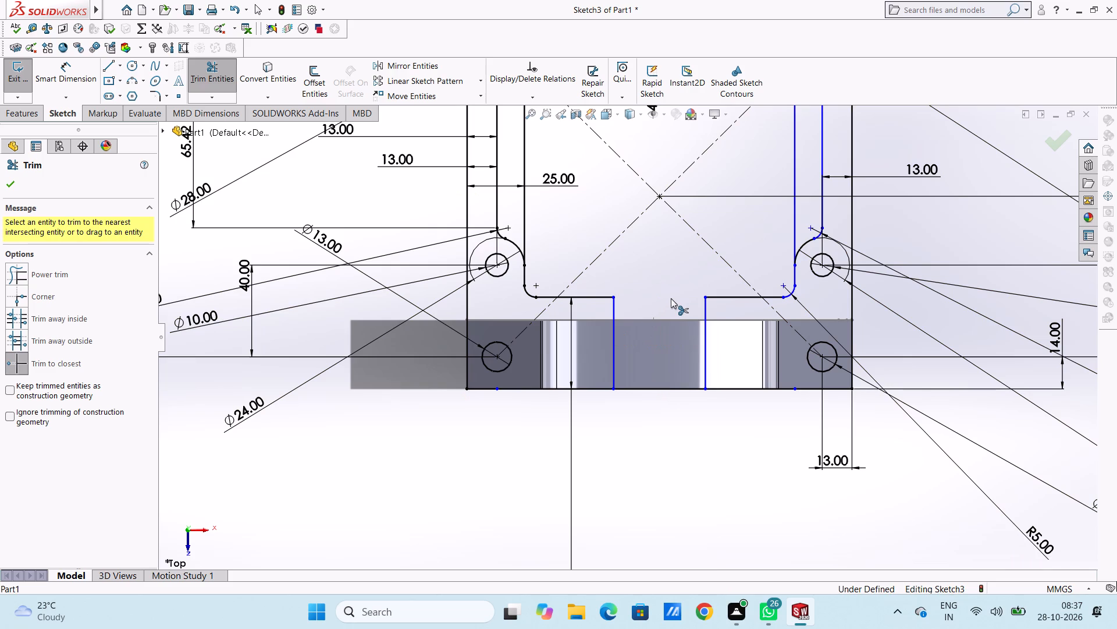
{"action": "scroll", "coordinate": [671, 298], "scroll_direction": "up", "scroll_amount": 5}
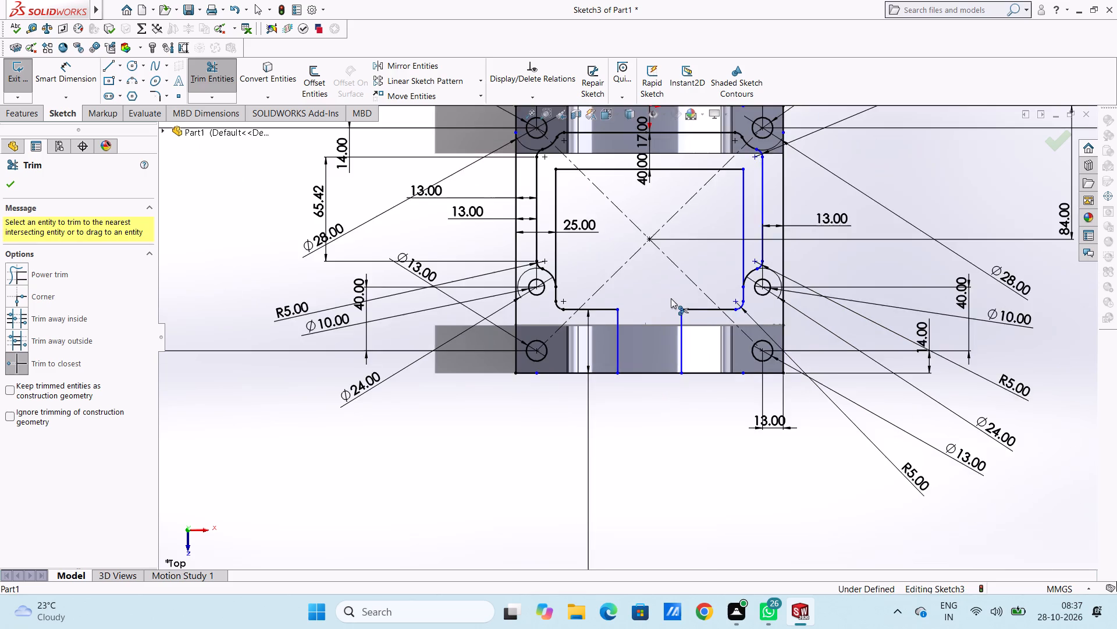
{"action": "scroll", "coordinate": [671, 298], "scroll_direction": "up", "scroll_amount": 4}
{"action": "scroll", "coordinate": [661, 234], "scroll_direction": "down", "scroll_amount": 5}
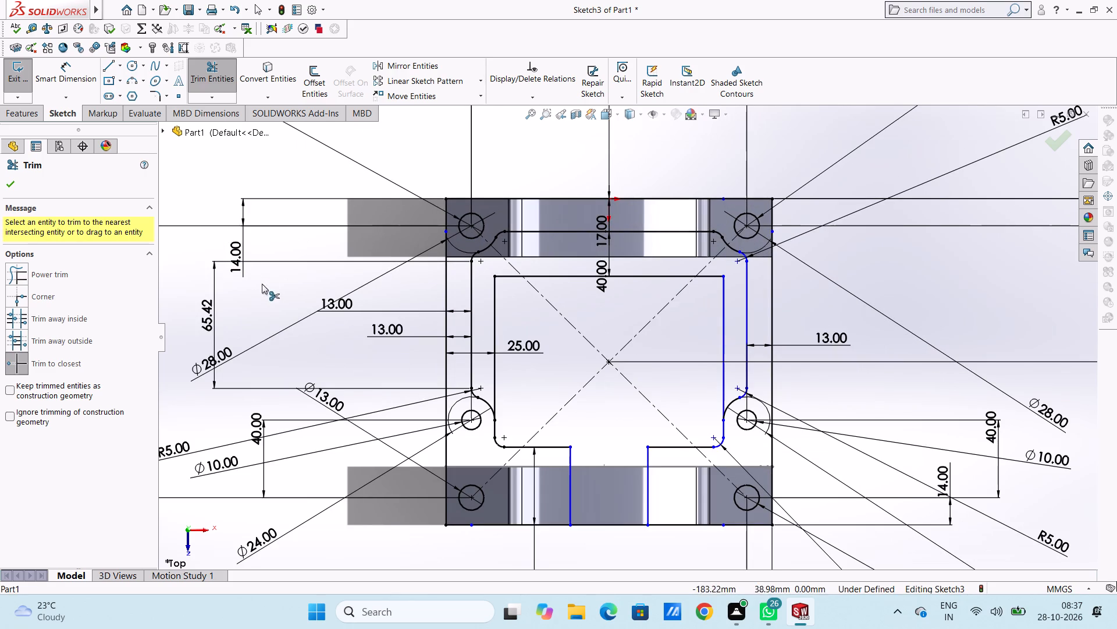
{"action": "left_click", "coordinate": [9, 182]}
{"action": "left_click", "coordinate": [197, 180]}
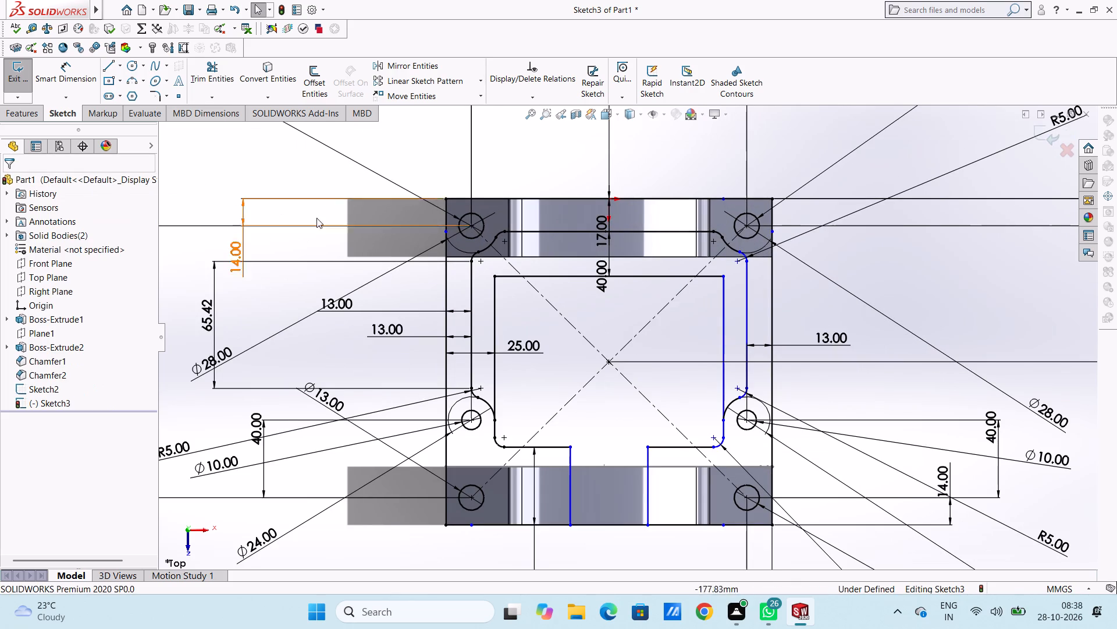
Fillet both corners where the 20 mm offset lines meet the inner rectangle's lower edge with a 5 mm radius.
{"action": "scroll", "coordinate": [372, 235], "scroll_direction": "up", "scroll_amount": 5}
{"action": "left_click", "coordinate": [153, 97]}
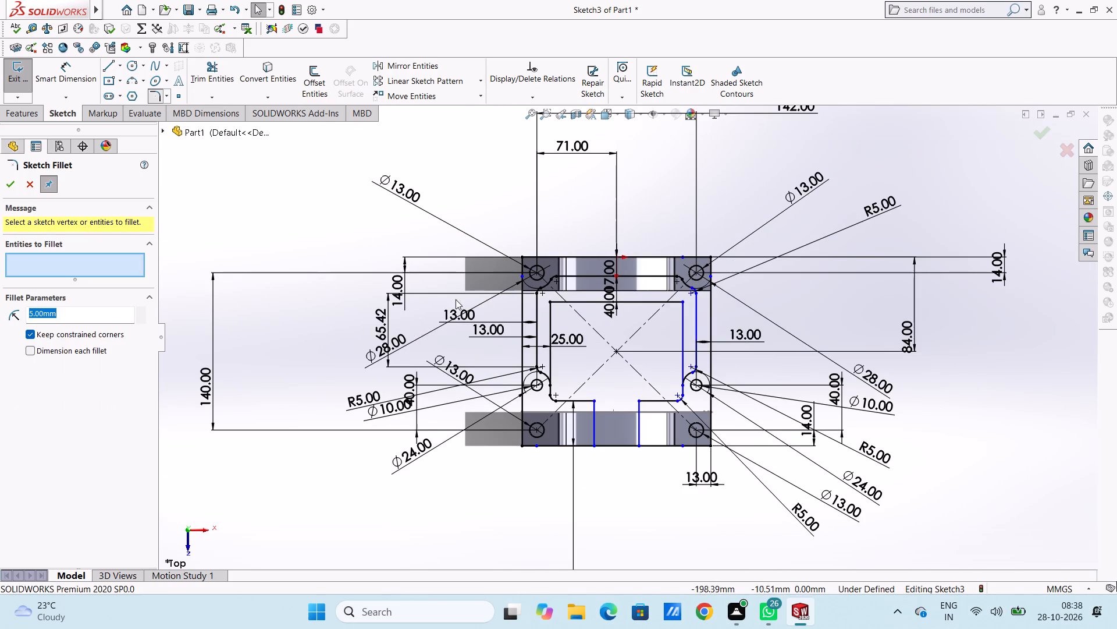
{"action": "scroll", "coordinate": [618, 433], "scroll_direction": "down", "scroll_amount": 5}
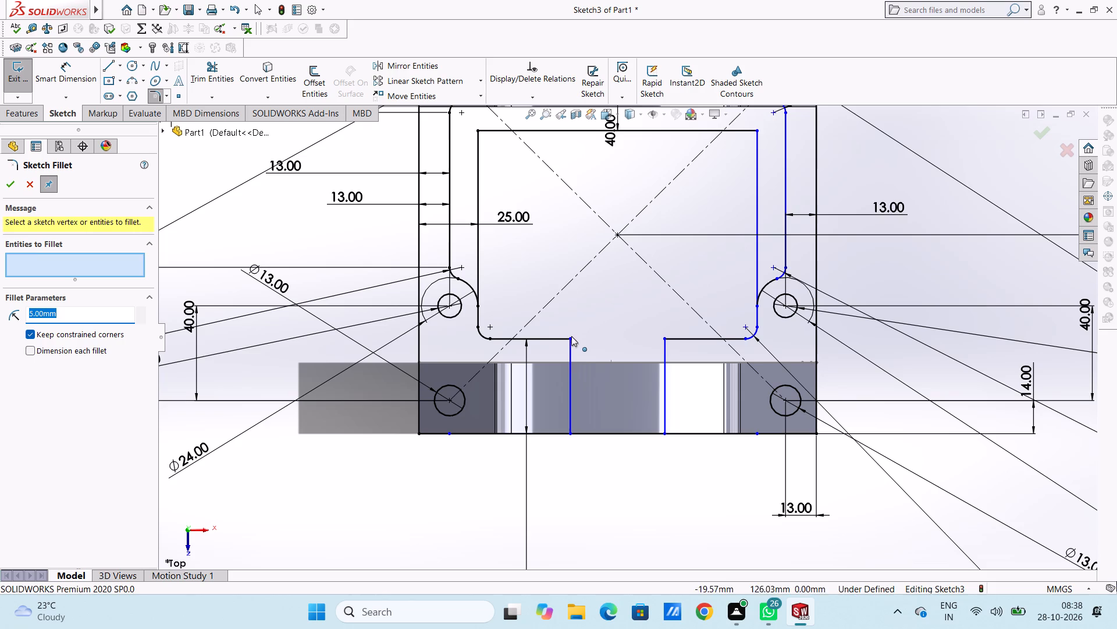
{"action": "left_click", "coordinate": [571, 339]}
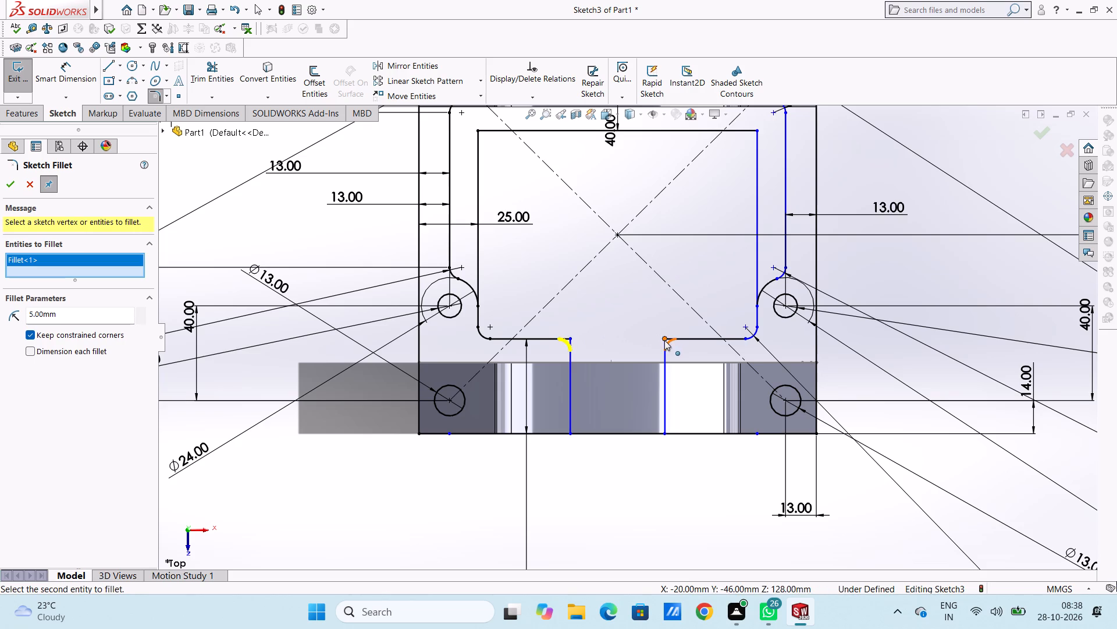
{"action": "left_click", "coordinate": [664, 340]}
{"action": "double_click", "coordinate": [11, 187]}
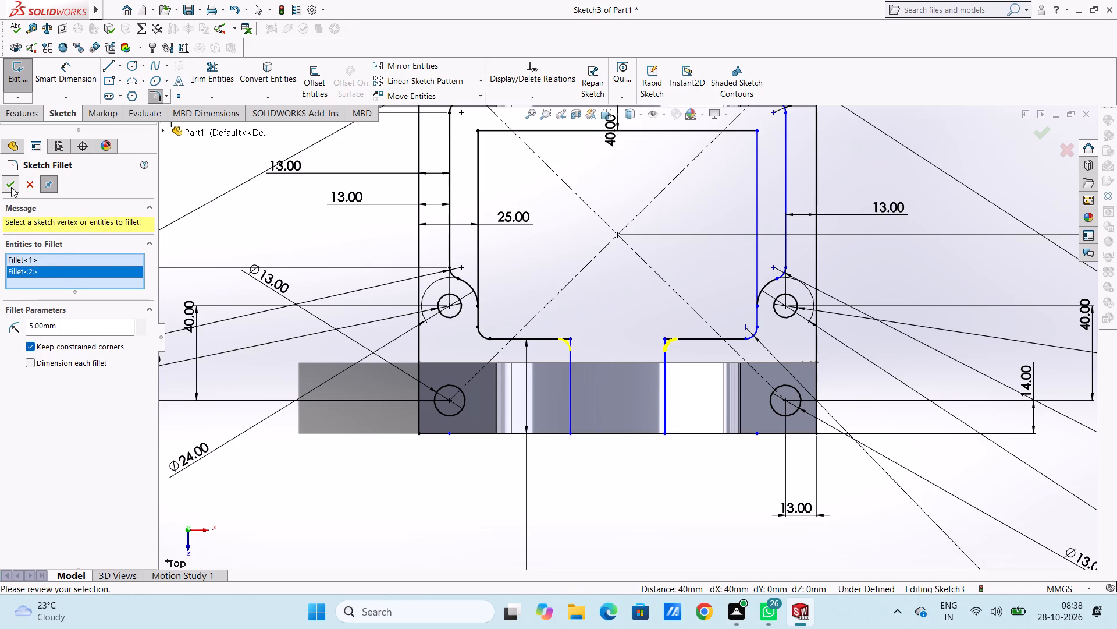
Finish the sketch fillets and move the R5 dimension text of the opening's right corner up into the inner rectangle.
{"action": "left_click", "coordinate": [11, 187]}
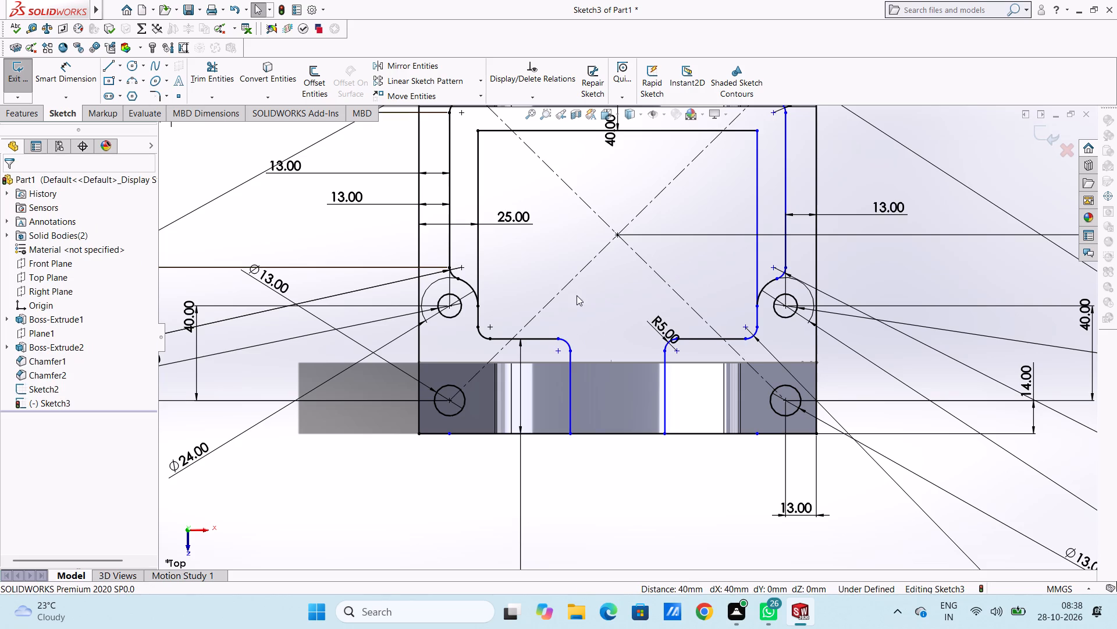
{"action": "left_click_drag", "start_coordinate": [659, 328], "coordinate": [630, 292]}
{"action": "left_click", "coordinate": [607, 317]}
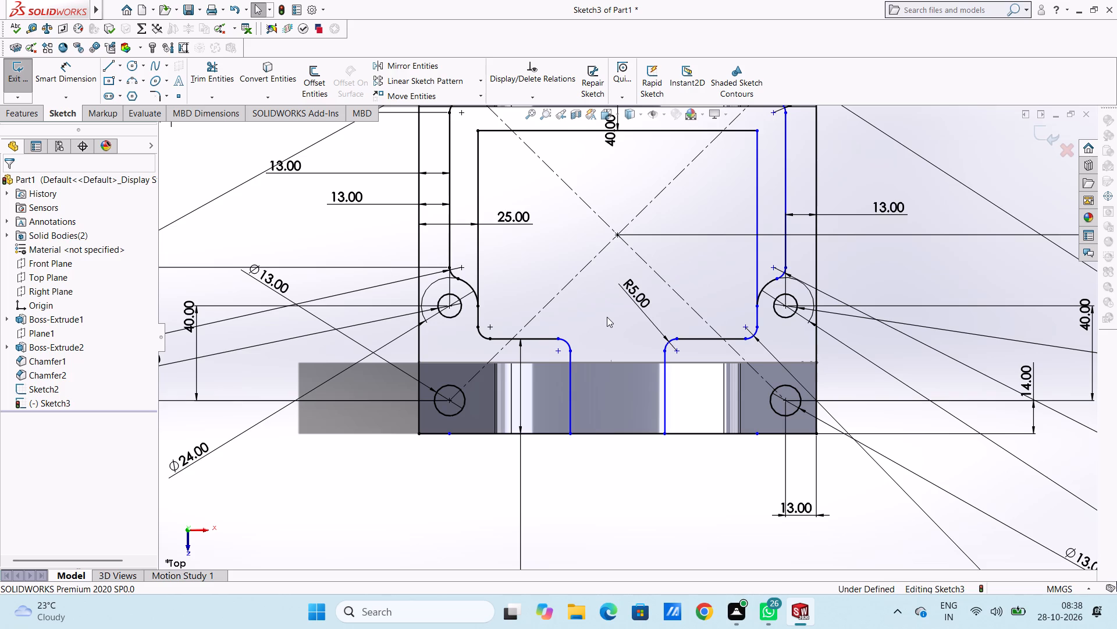
Dimension the vertical distance between the ends of the lower opening's left edge, placing it outside the frame's left side.
{"action": "scroll", "coordinate": [607, 369], "scroll_direction": "up", "scroll_amount": 3}
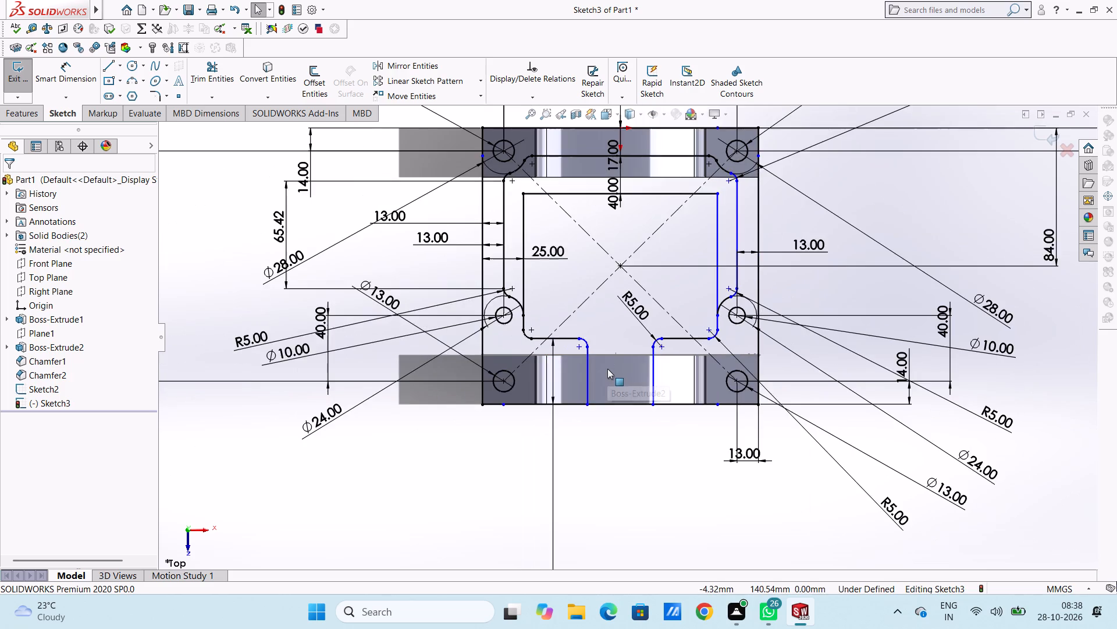
{"action": "scroll", "coordinate": [607, 369], "scroll_direction": "up", "scroll_amount": 4}
{"action": "scroll", "coordinate": [606, 402], "scroll_direction": "down", "scroll_amount": 3}
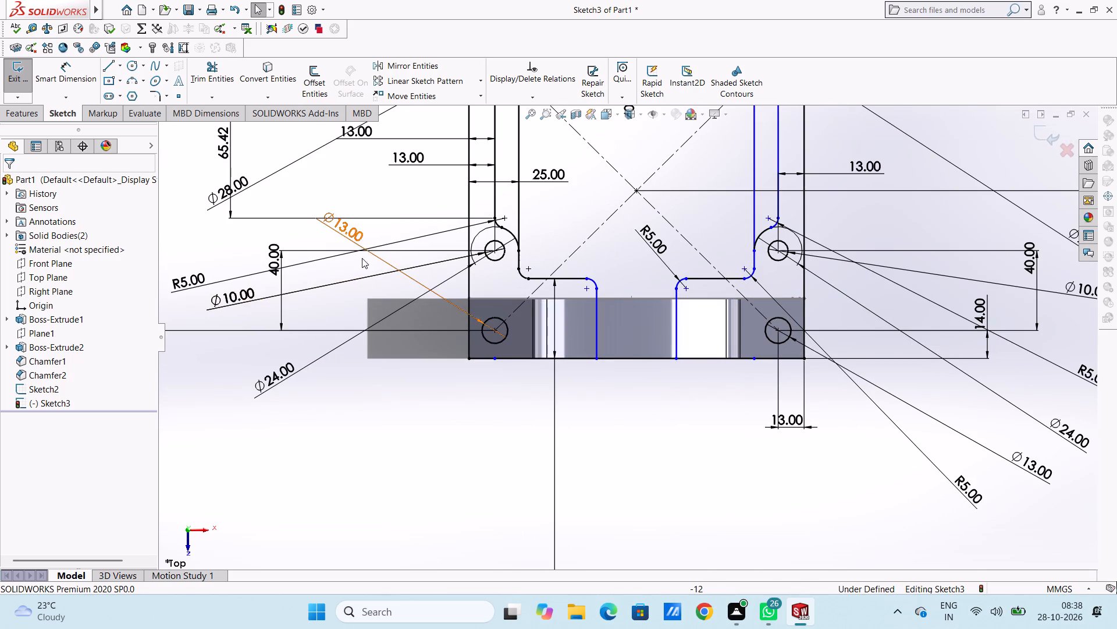
{"action": "left_click", "coordinate": [76, 75]}
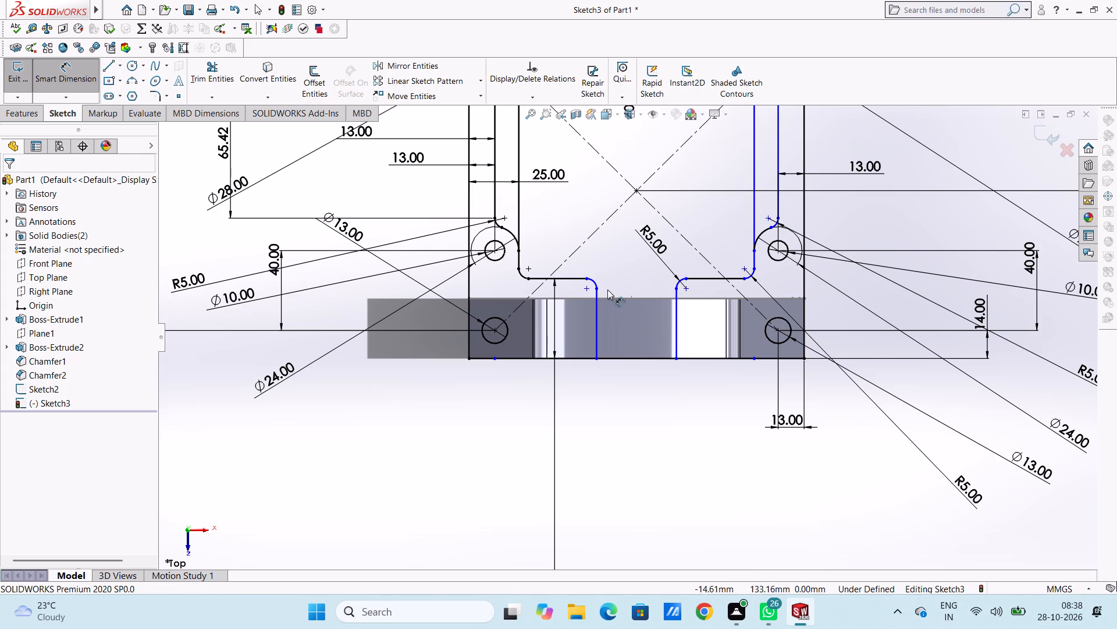
{"action": "left_click", "coordinate": [595, 287]}
{"action": "left_click", "coordinate": [598, 356]}
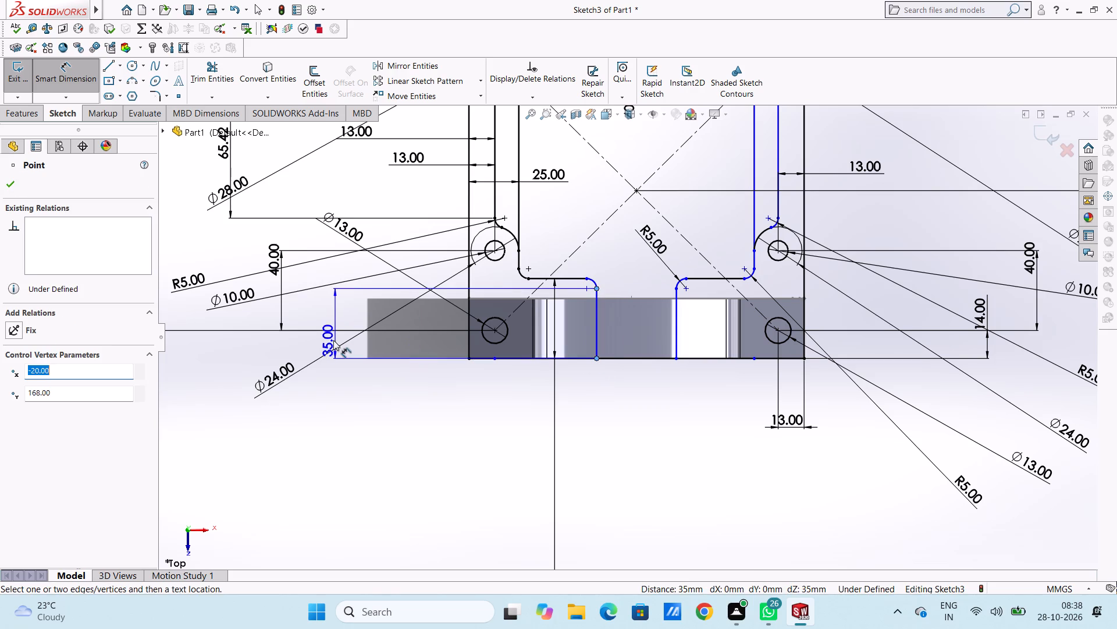
{"action": "left_click", "coordinate": [333, 340]}
{"action": "left_click", "coordinate": [282, 321]}
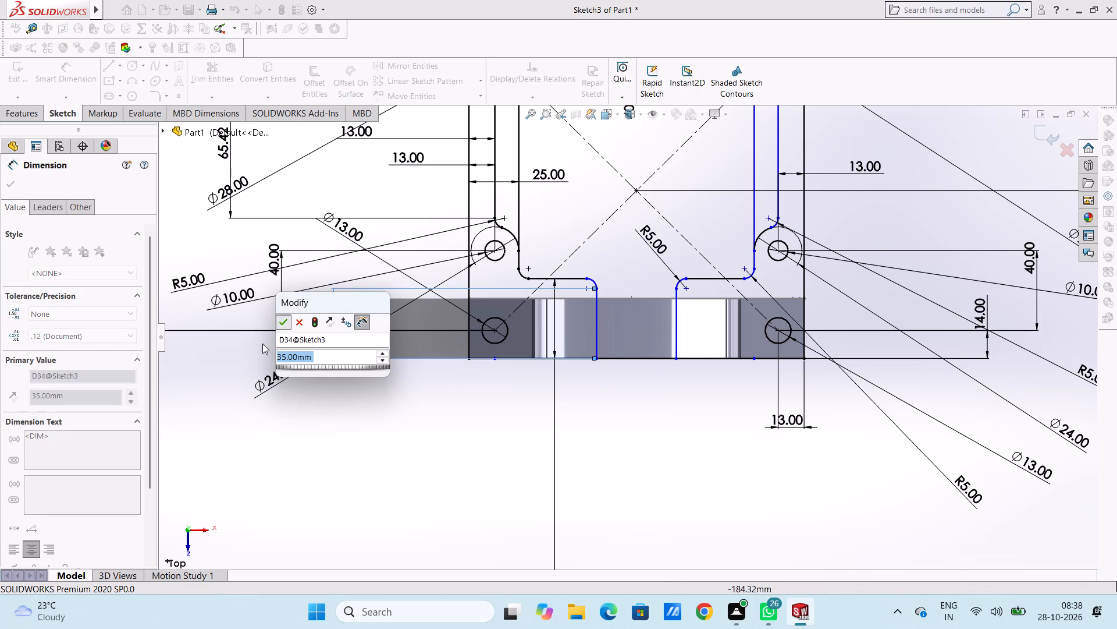
{"action": "left_click", "coordinate": [262, 348]}
Dimension the horizontal distance from each outer side edge of the frame to the nearest edge of the lower opening, placing both below the frame.
{"action": "left_click", "coordinate": [464, 285]}
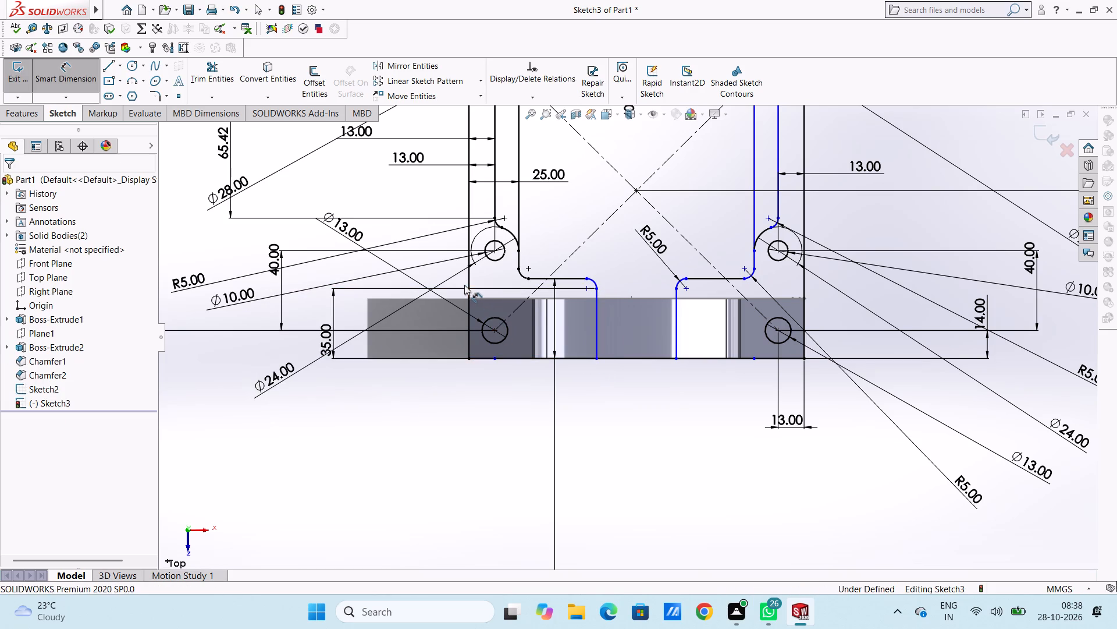
{"action": "left_click", "coordinate": [468, 275]}
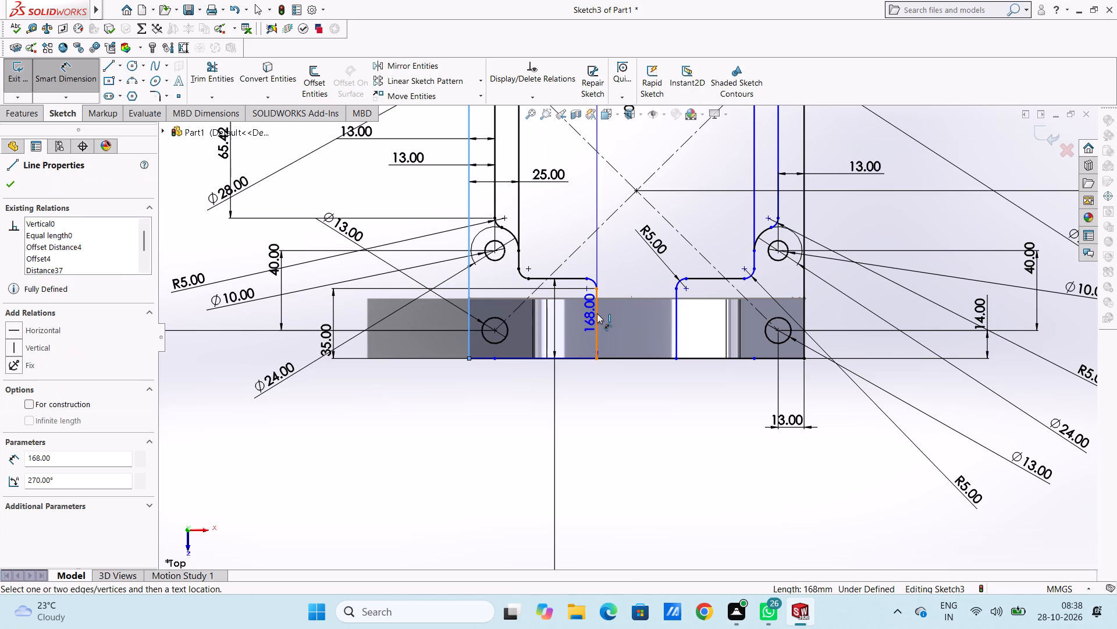
{"action": "left_click", "coordinate": [597, 313]}
{"action": "left_click", "coordinate": [386, 455]}
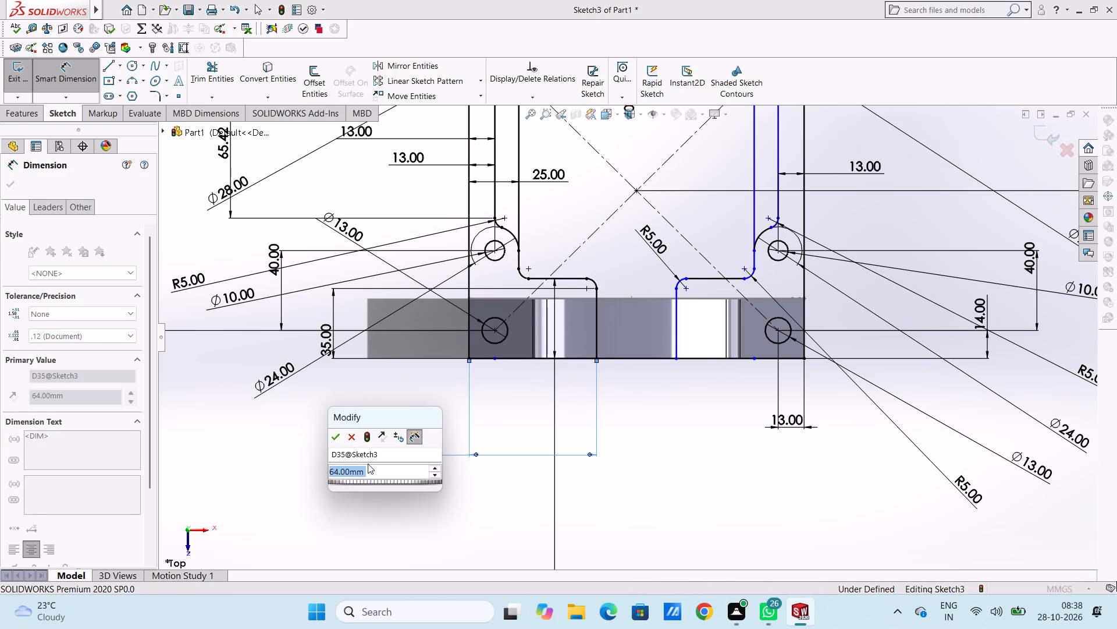
{"action": "left_click", "coordinate": [335, 441]}
{"action": "left_click", "coordinate": [318, 432]}
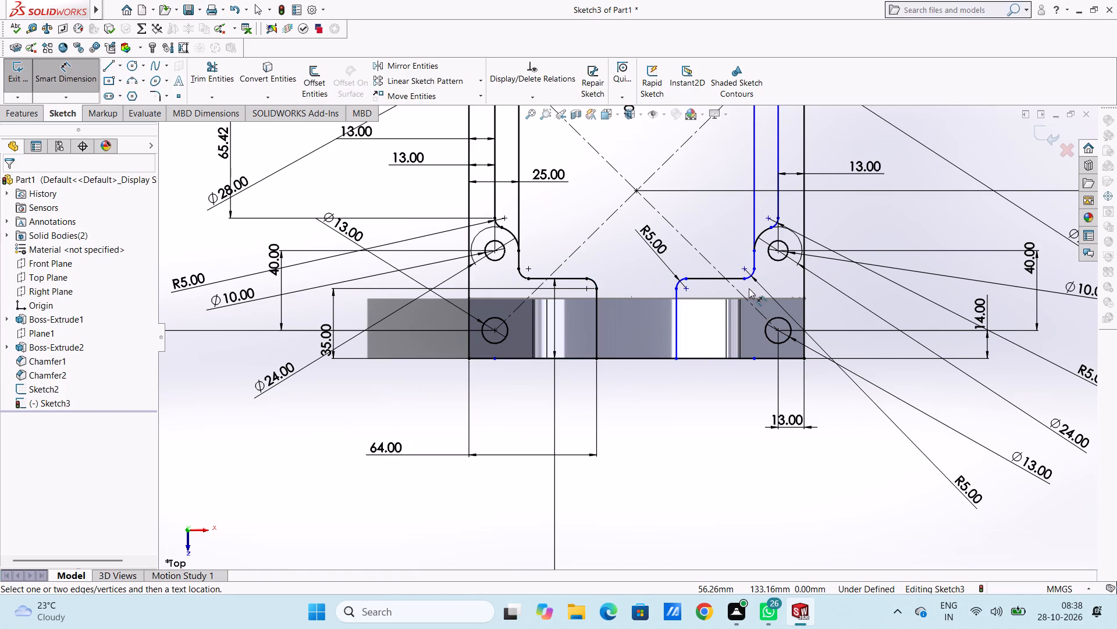
{"action": "left_click", "coordinate": [675, 312]}
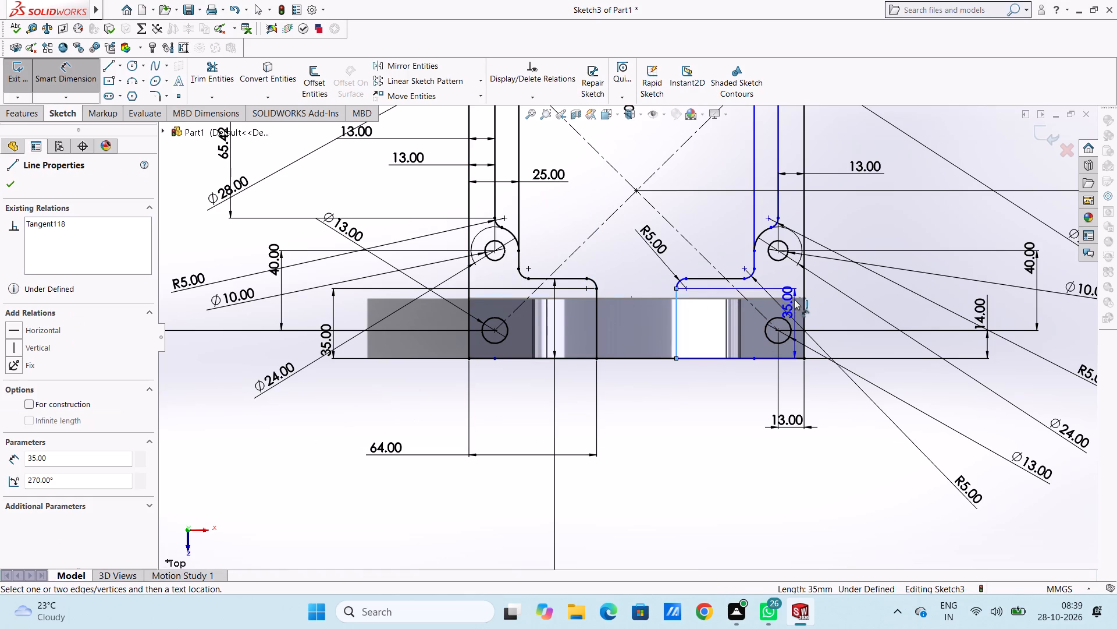
{"action": "left_click", "coordinate": [806, 281]}
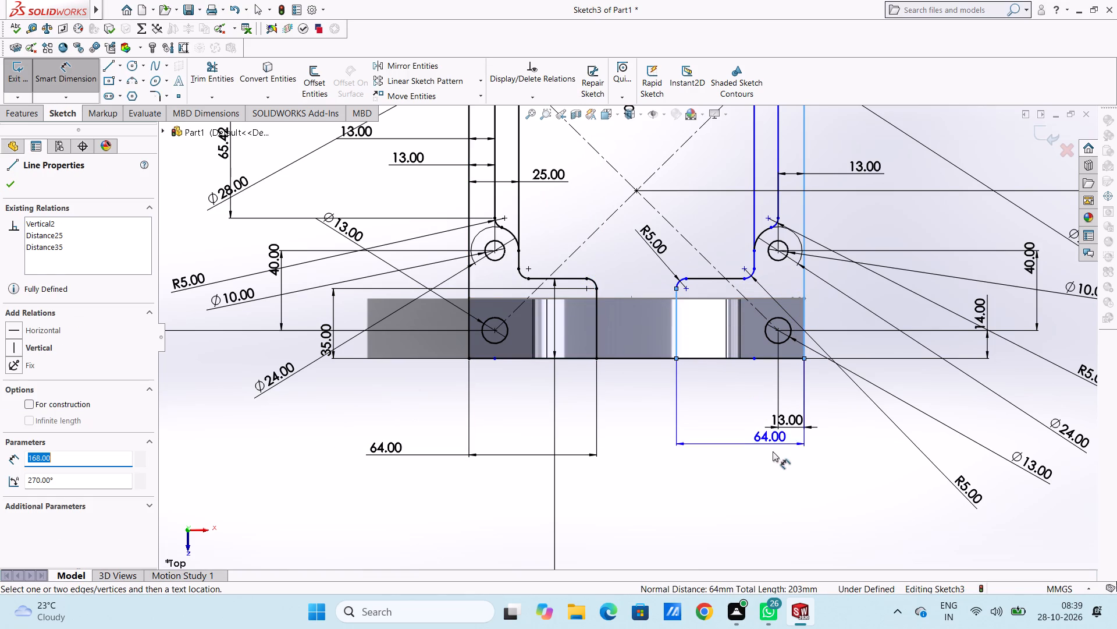
{"action": "left_click", "coordinate": [855, 462]}
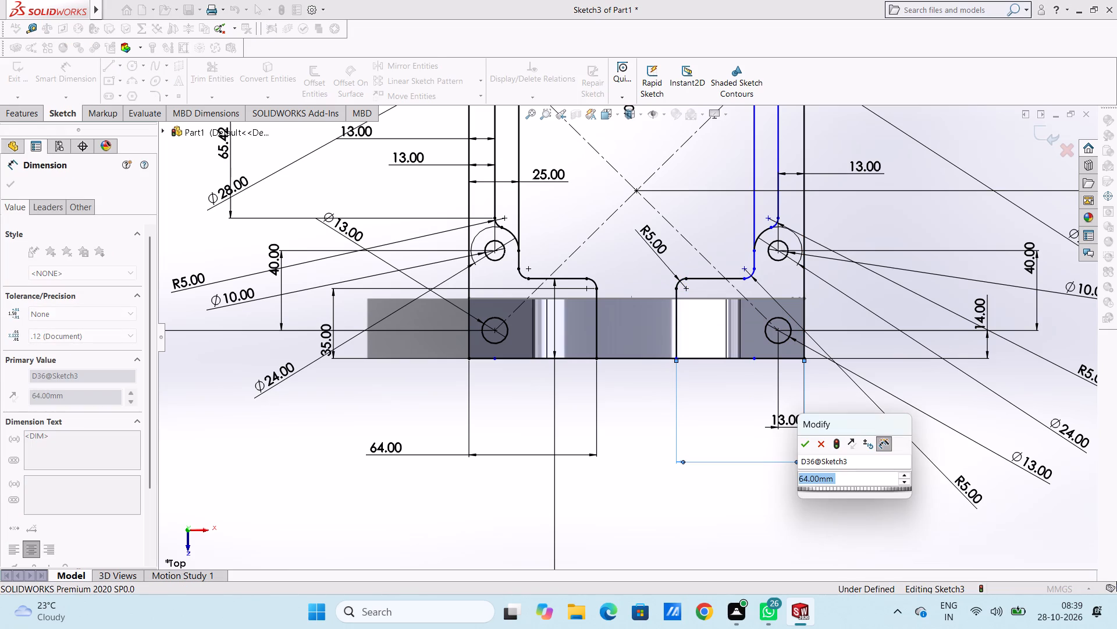
{"action": "left_click", "coordinate": [804, 444]}
{"action": "left_click", "coordinate": [710, 415]}
Draw a 168 mm vertical line from the midpoint of the frame's upper outer edge to the lower outer edge, deleting the stray slanted segment.
{"action": "scroll", "coordinate": [706, 221], "scroll_direction": "up", "scroll_amount": 6}
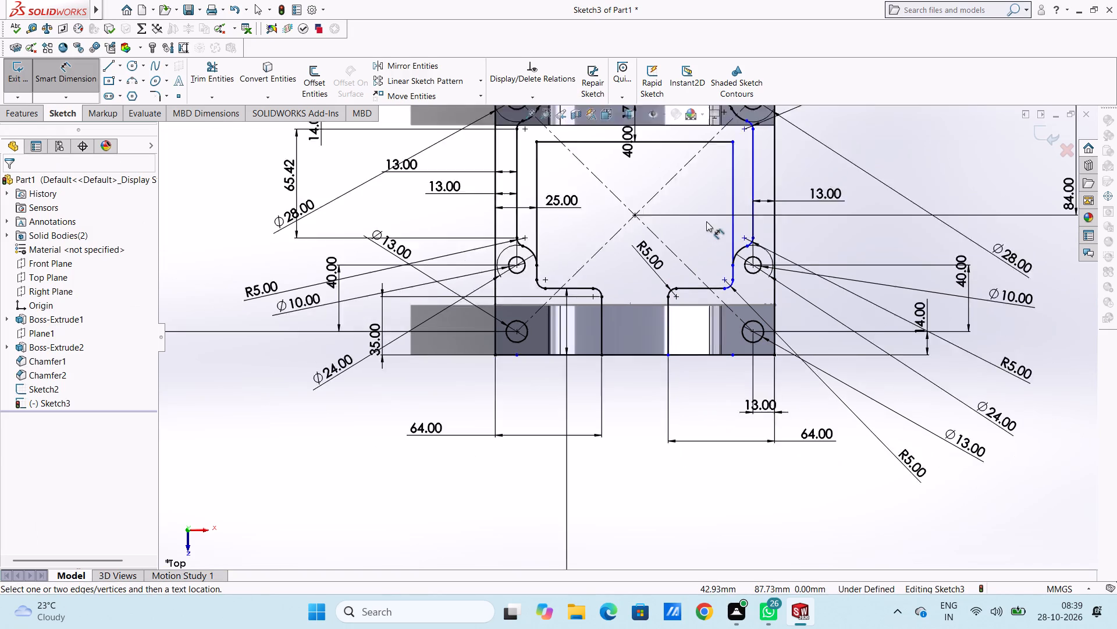
{"action": "scroll", "coordinate": [682, 220], "scroll_direction": "down", "scroll_amount": 2}
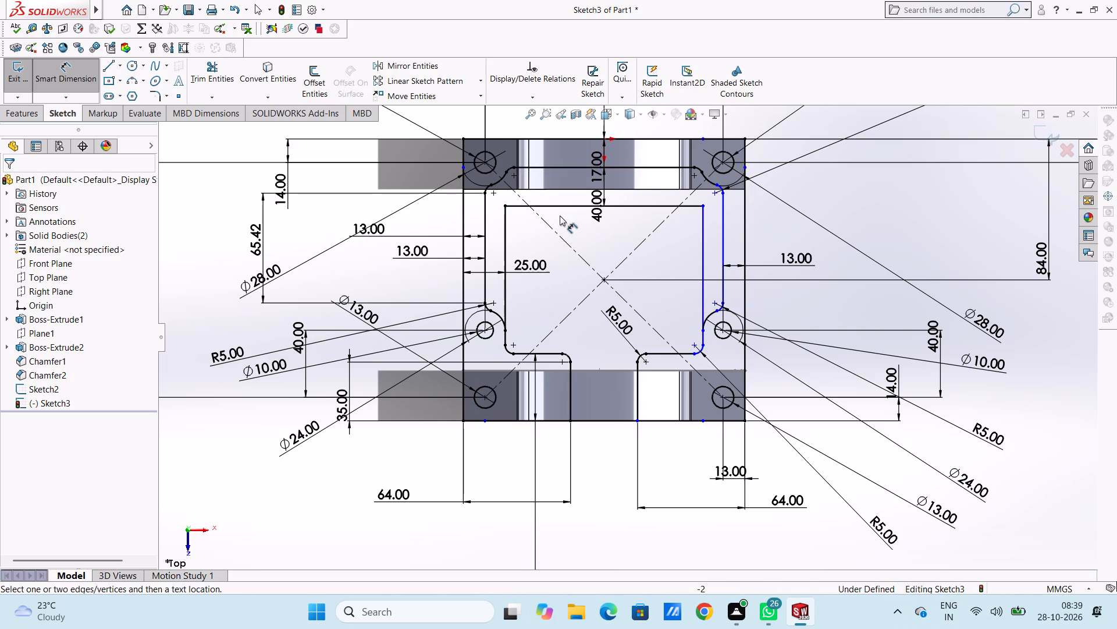
{"action": "left_click", "coordinate": [106, 70]}
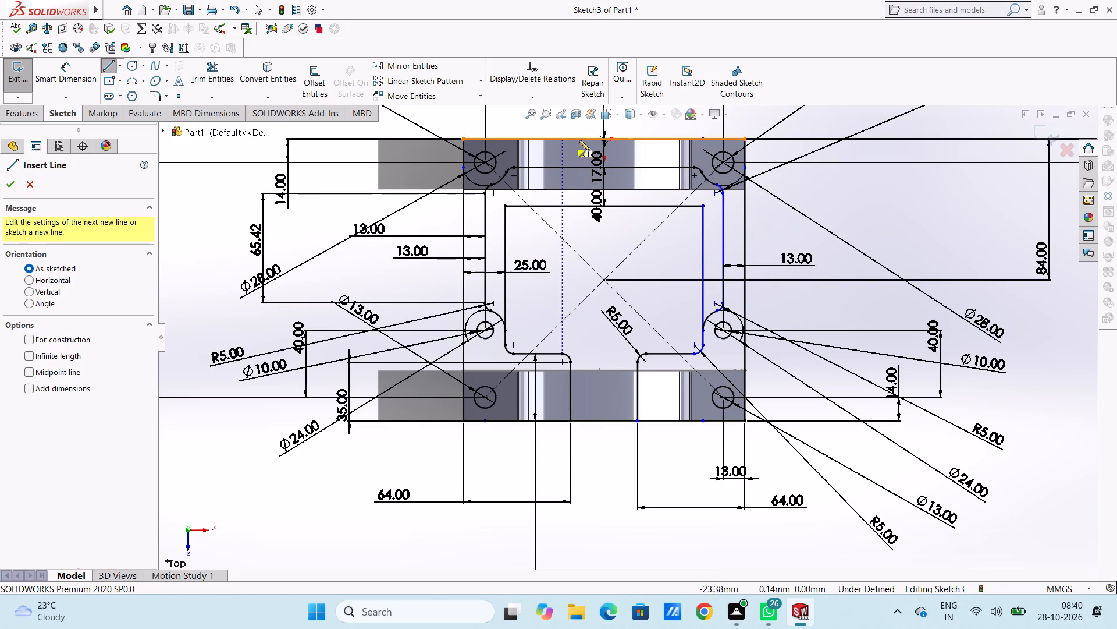
{"action": "left_click", "coordinate": [604, 136]}
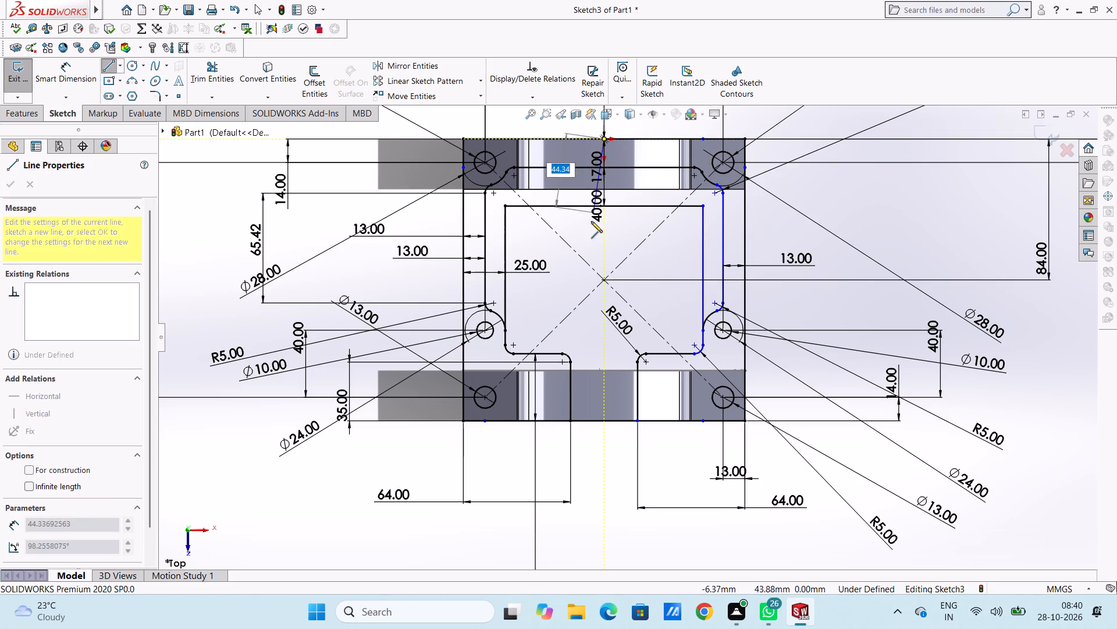
{"action": "left_click", "coordinate": [603, 422]}
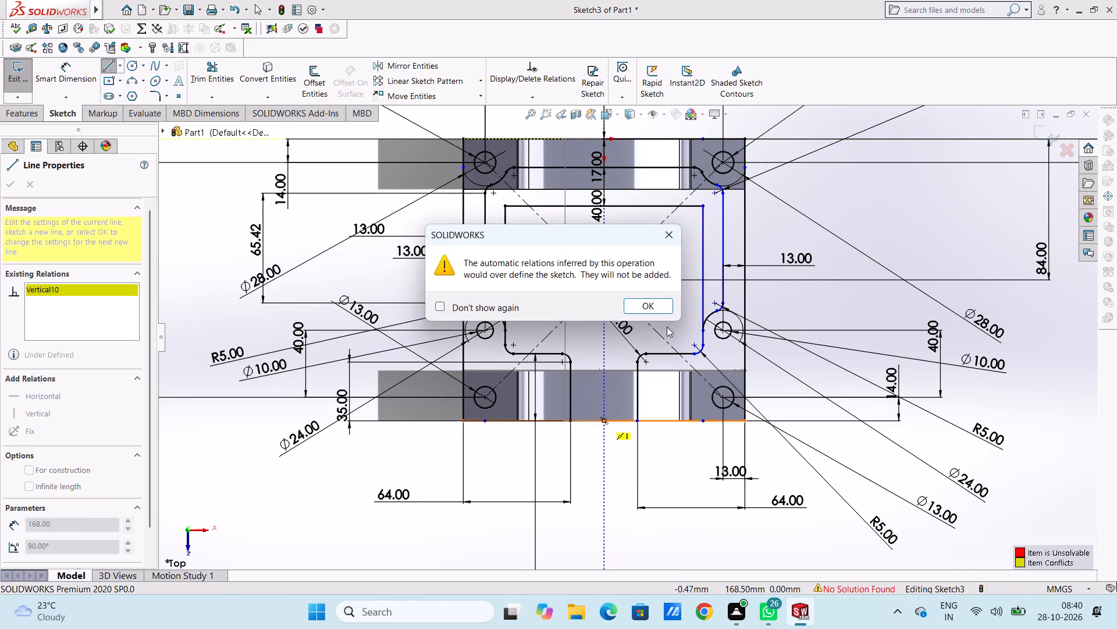
{"action": "left_click", "coordinate": [669, 238]}
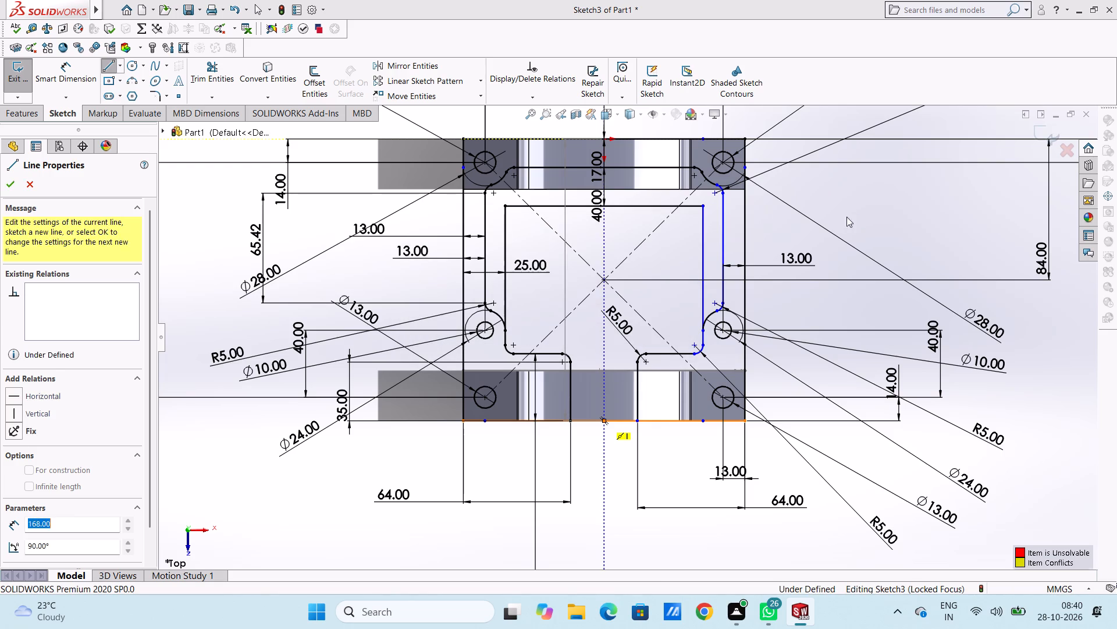
{"action": "right_click", "coordinate": [937, 196]}
{"action": "left_click", "coordinate": [947, 205]}
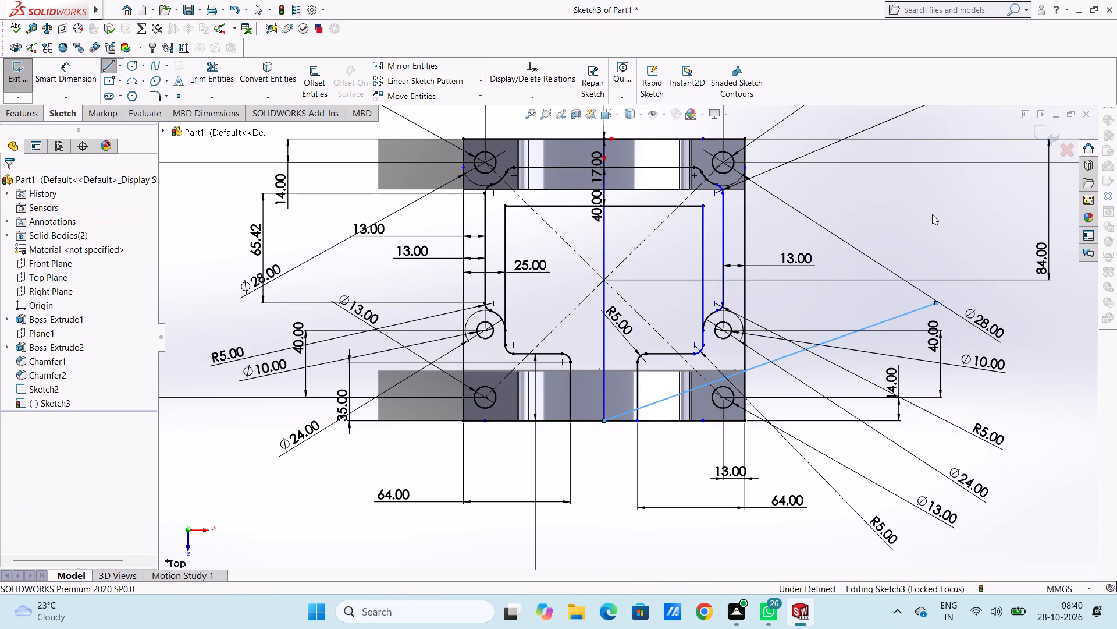
{"action": "left_click", "coordinate": [903, 312]}
{"action": "right_click", "coordinate": [933, 192]}
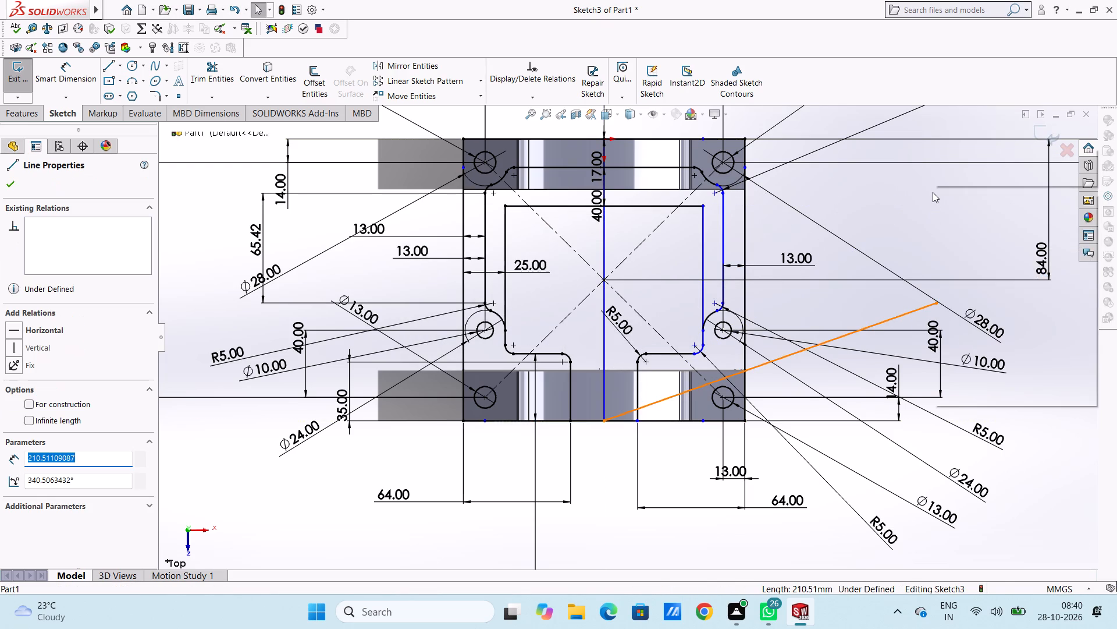
{"action": "left_click", "coordinate": [965, 348]}
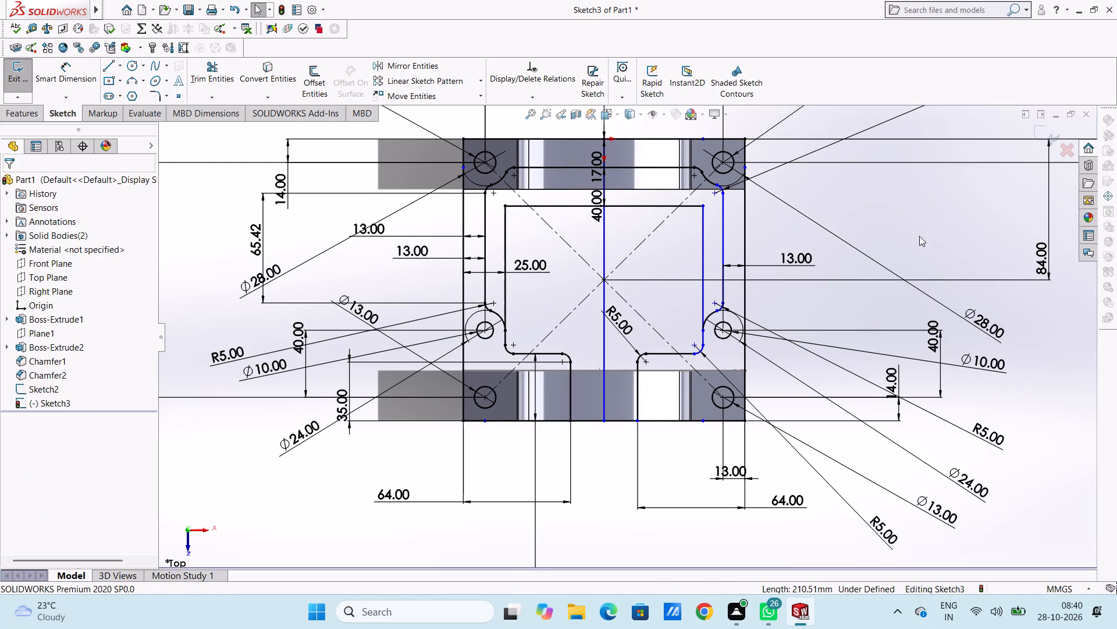
Offset the full-height vertical centre line 20 mm in both directions, adding dimensions.
{"action": "left_click", "coordinate": [316, 74]}
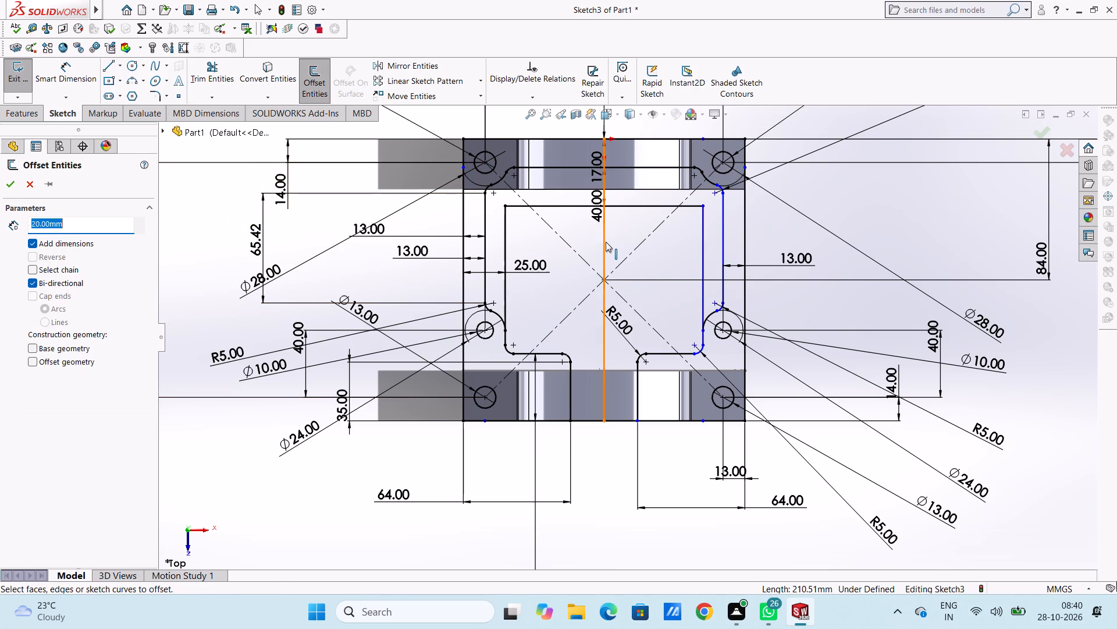
{"action": "left_click", "coordinate": [605, 242]}
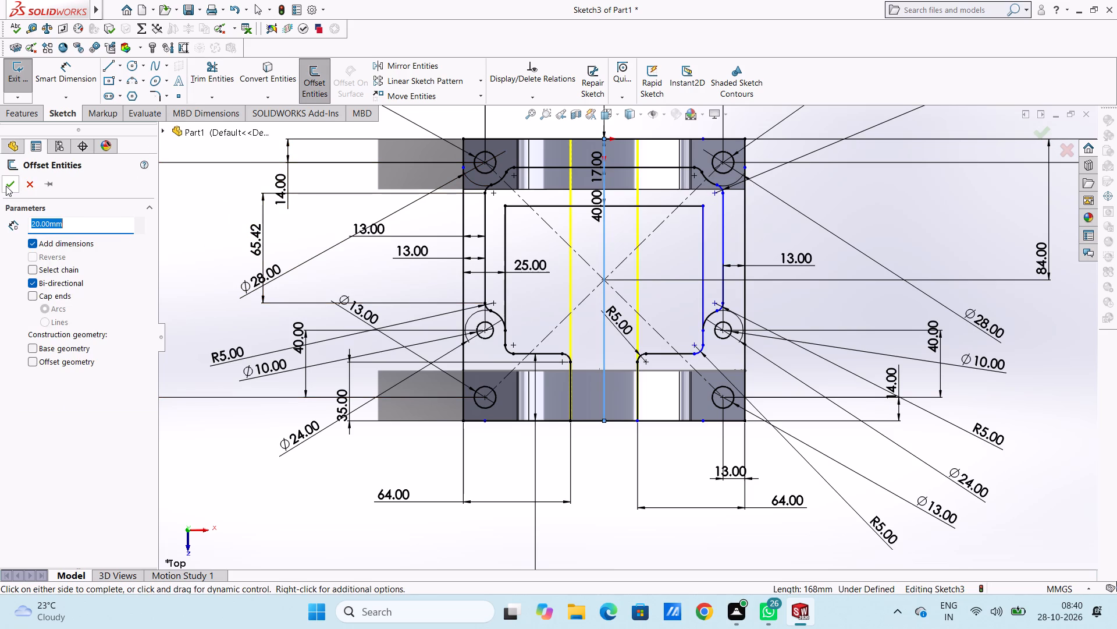
{"action": "left_click", "coordinate": [6, 186]}
{"action": "left_click", "coordinate": [202, 221]}
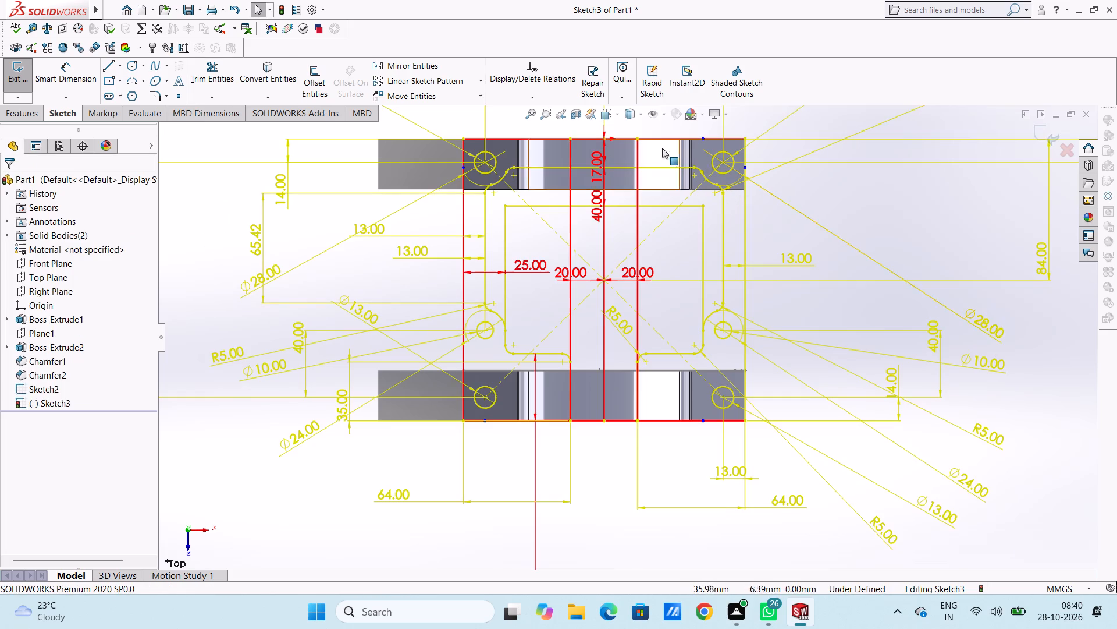
Trim away the left 20 mm offset line inside the inner rectangle and the entire vertical centre line.
{"action": "scroll", "coordinate": [655, 140], "scroll_direction": "down", "scroll_amount": 2}
{"action": "left_click", "coordinate": [212, 70]}
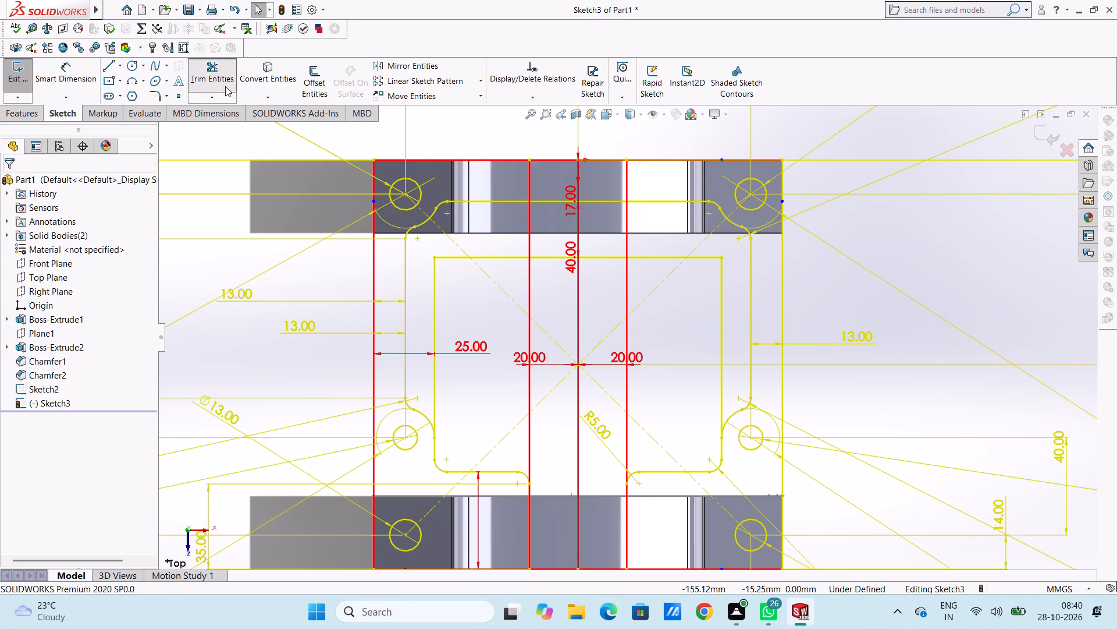
{"action": "left_click", "coordinate": [528, 276]}
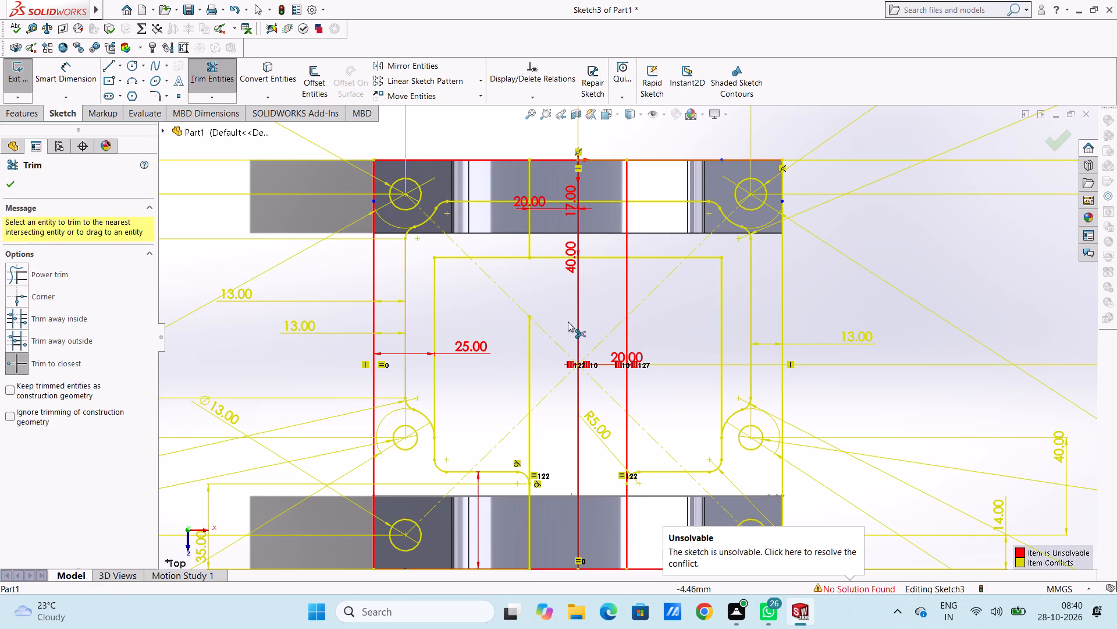
{"action": "left_click", "coordinate": [528, 359]}
{"action": "left_click", "coordinate": [528, 437]}
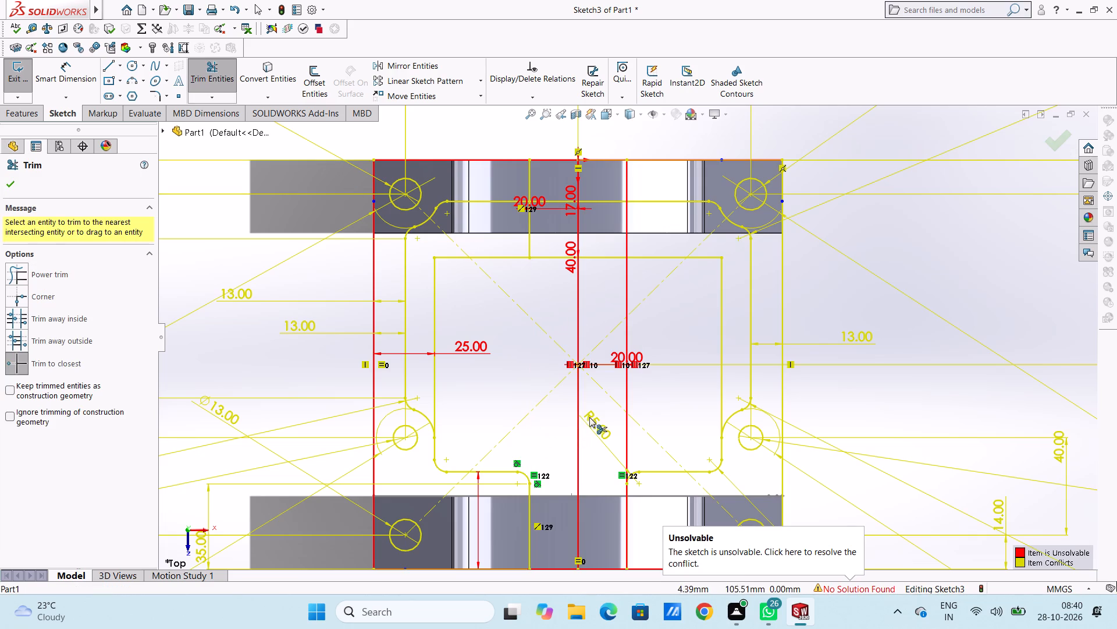
{"action": "left_click", "coordinate": [578, 388]}
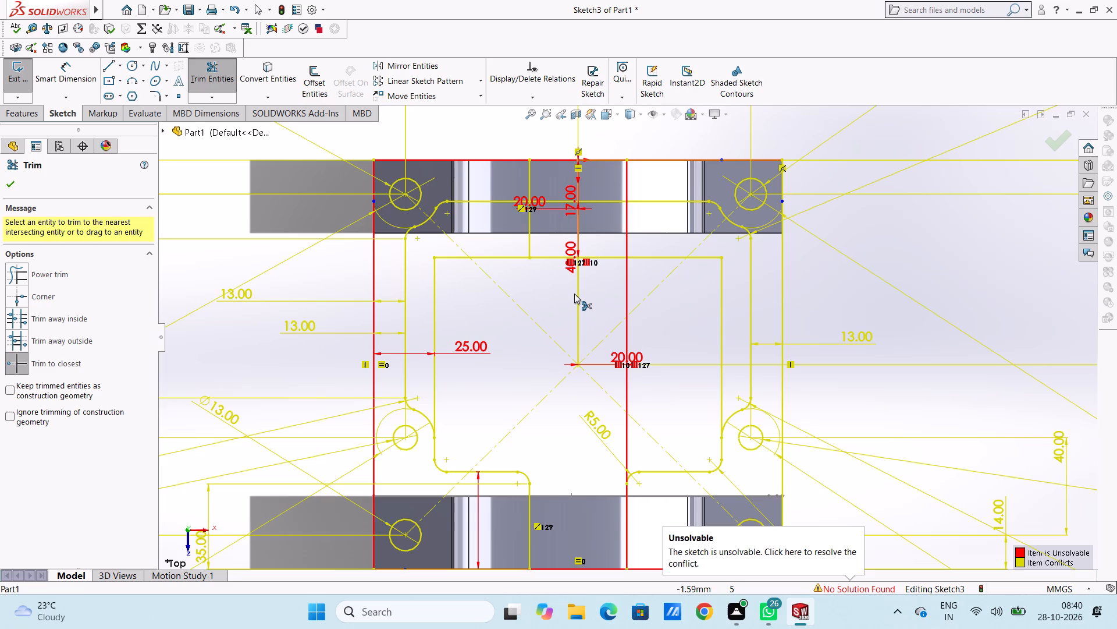
{"action": "left_click", "coordinate": [574, 294]}
{"action": "left_click", "coordinate": [575, 294]}
{"action": "left_click", "coordinate": [575, 294]}
{"action": "left_click", "coordinate": [576, 239]}
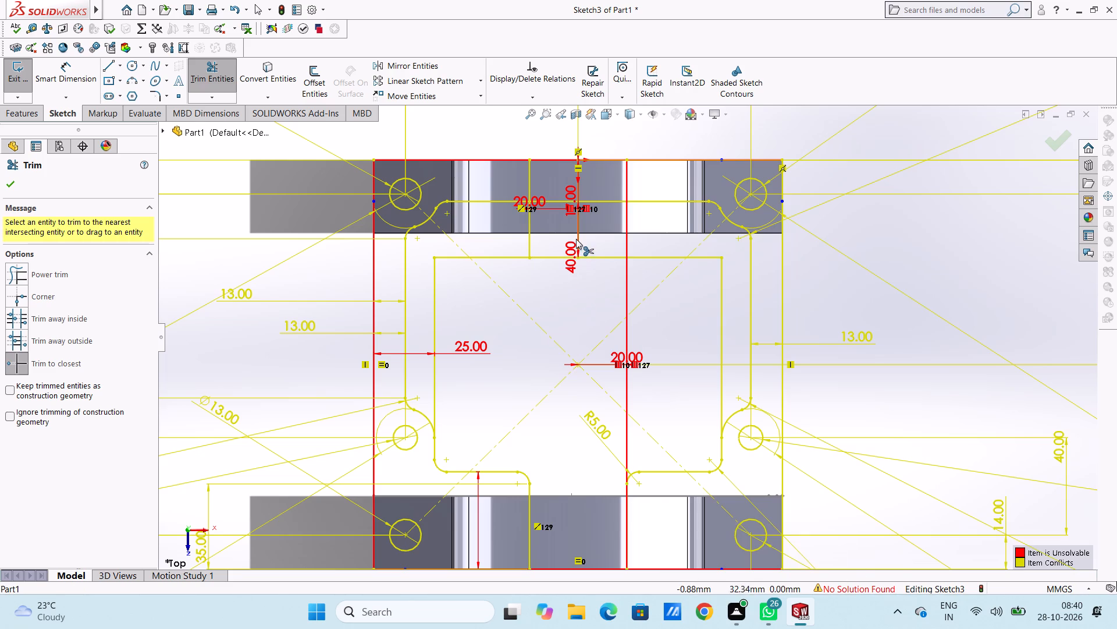
{"action": "left_click", "coordinate": [576, 225]}
{"action": "left_click", "coordinate": [579, 180]}
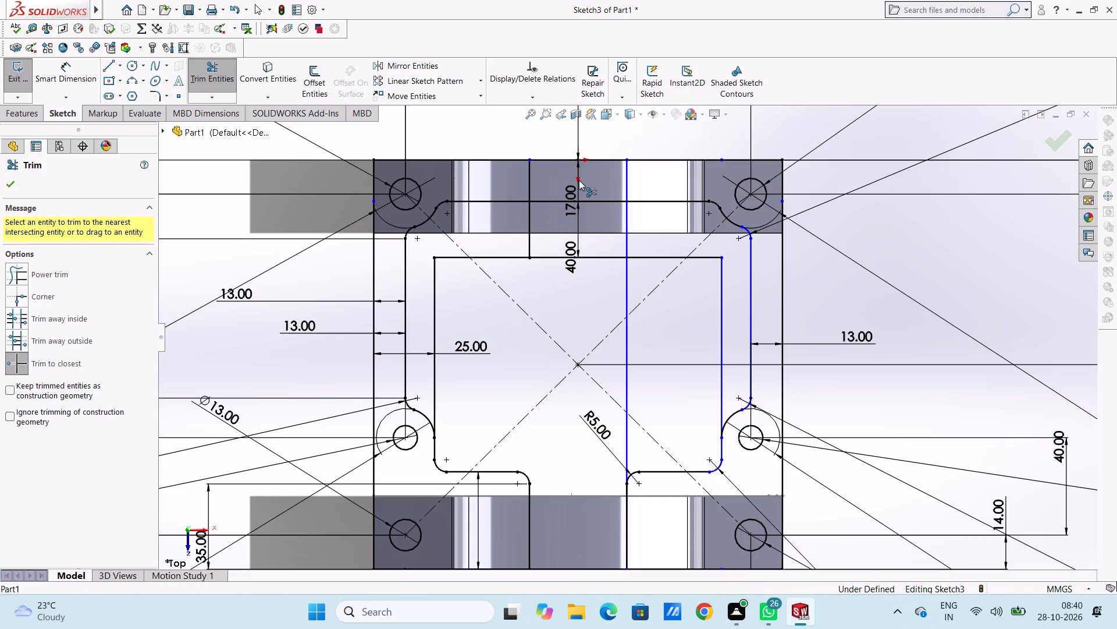
Trim away the right 20 mm offset line inside the inner rectangle and the rectangle's upper edge between the two offset lines.
{"action": "left_click", "coordinate": [624, 271]}
{"action": "left_click", "coordinate": [607, 257]}
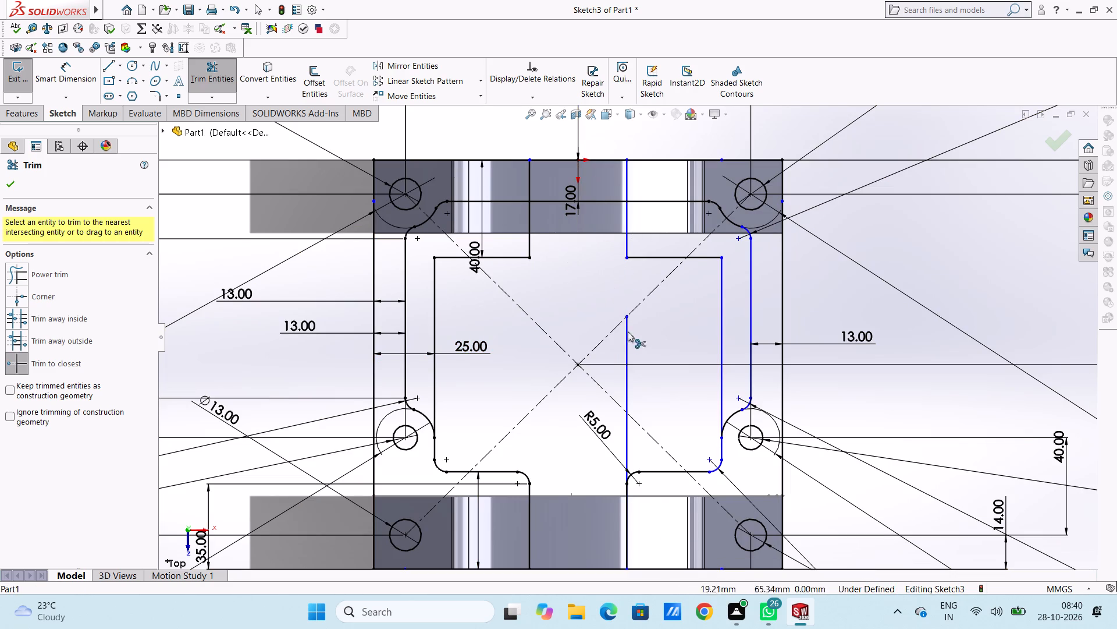
{"action": "left_click", "coordinate": [628, 342]}
{"action": "left_click", "coordinate": [630, 430]}
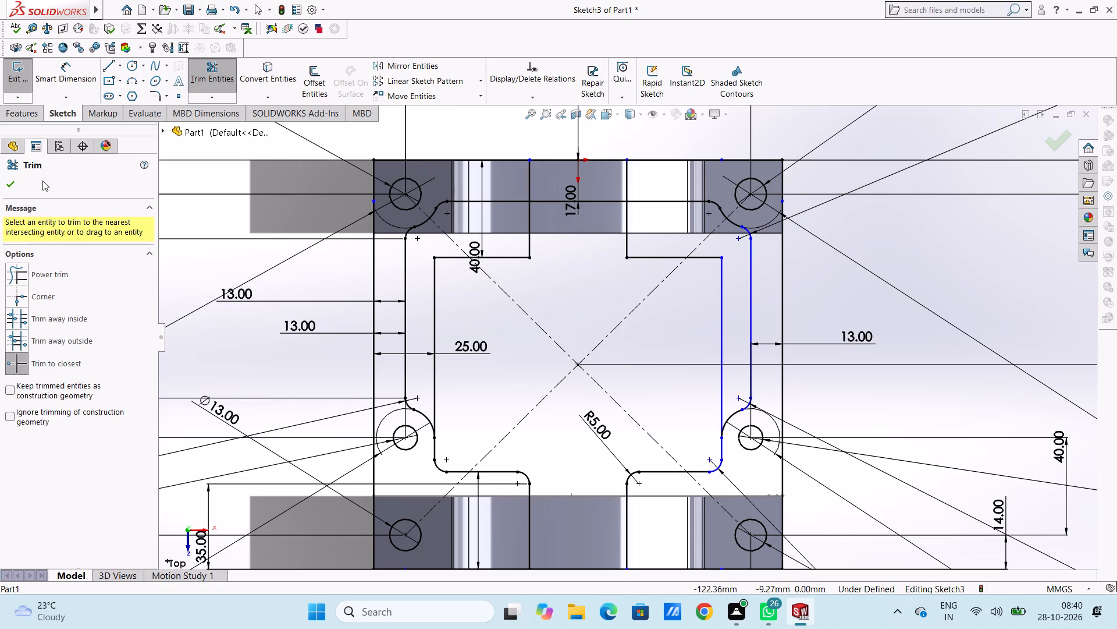
{"action": "left_click", "coordinate": [17, 182]}
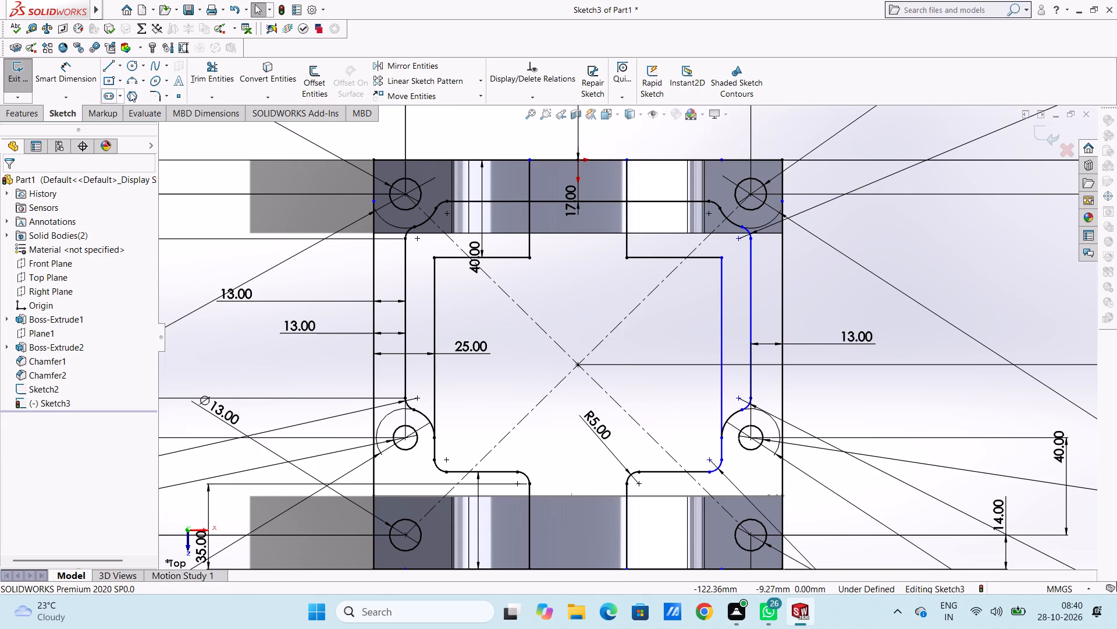
Add 5 mm sketch fillets to the two lower corners of the upper opening and the inner profile's two upper corners.
{"action": "left_click", "coordinate": [151, 90]}
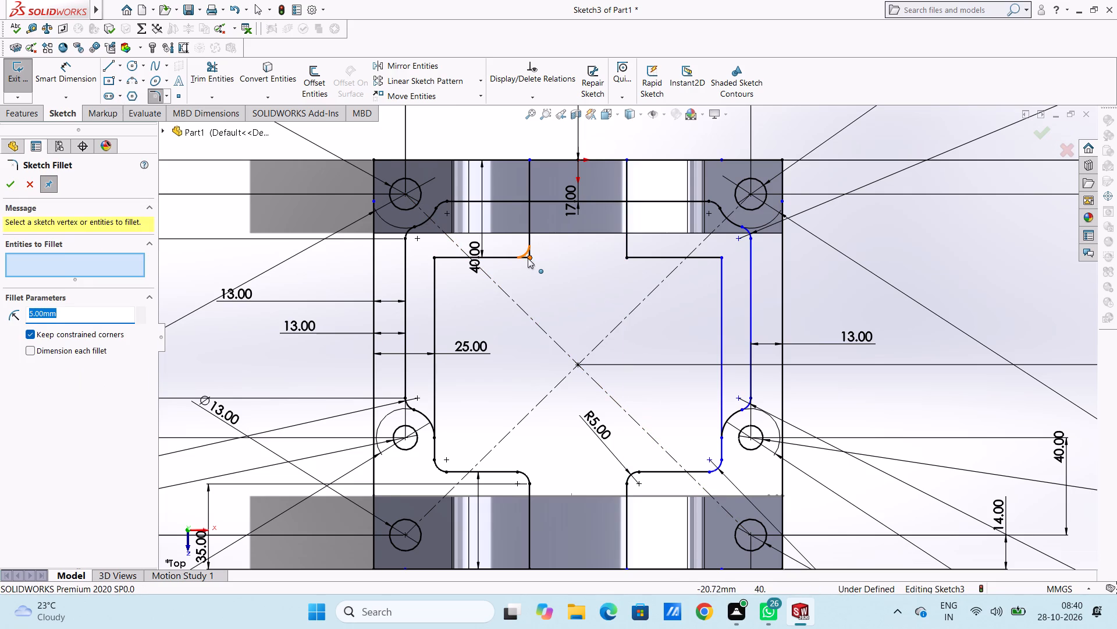
{"action": "left_click", "coordinate": [528, 258]}
{"action": "left_click", "coordinate": [625, 260]}
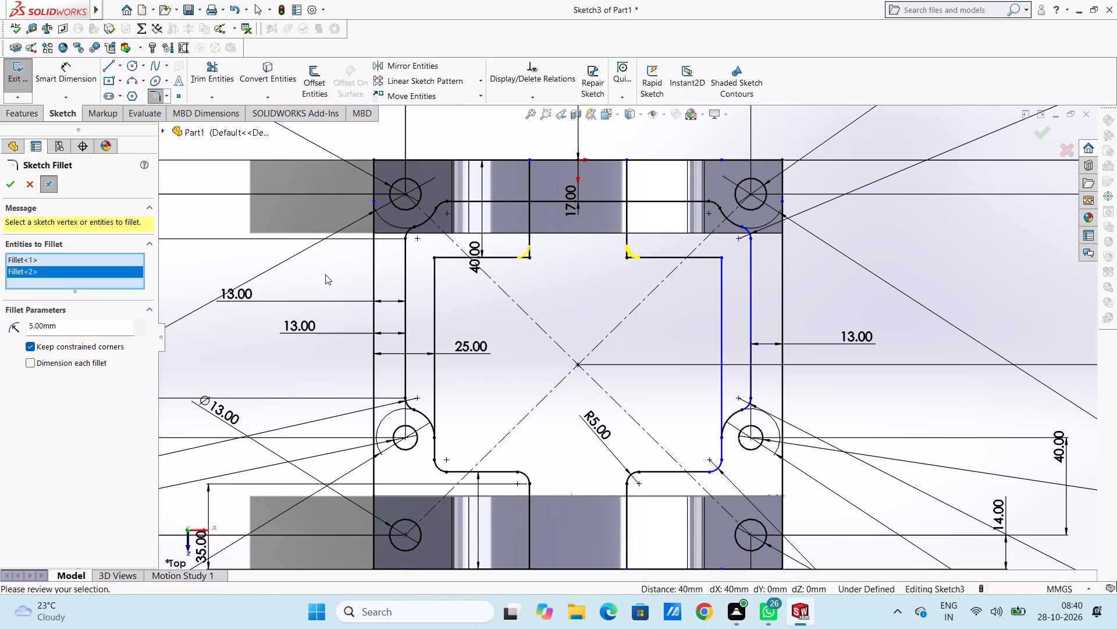
{"action": "left_click", "coordinate": [432, 260]}
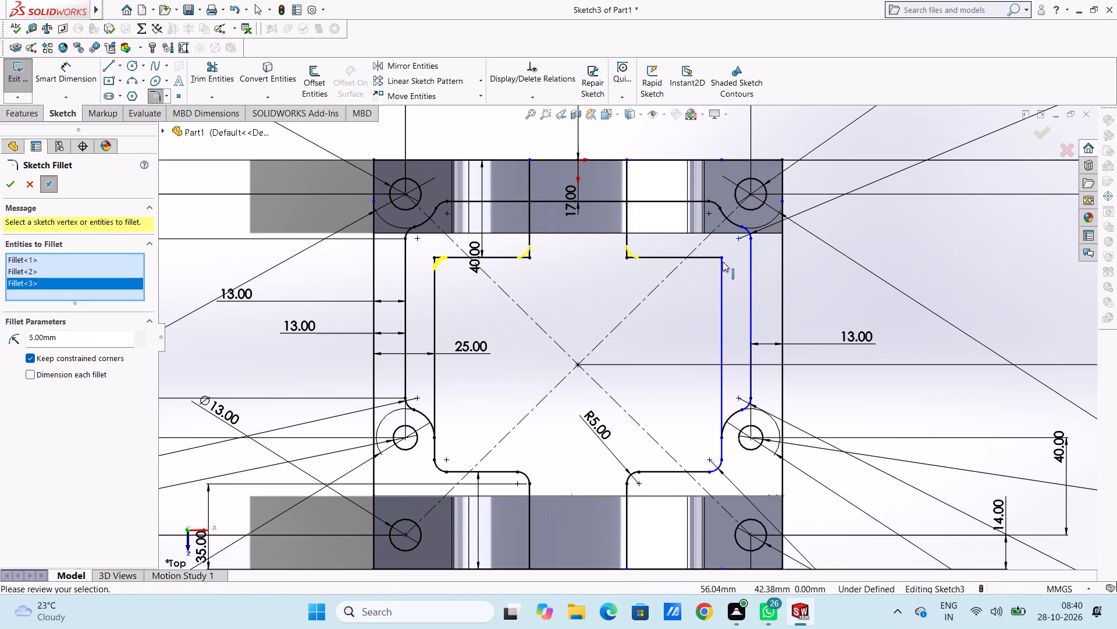
{"action": "left_click", "coordinate": [723, 260]}
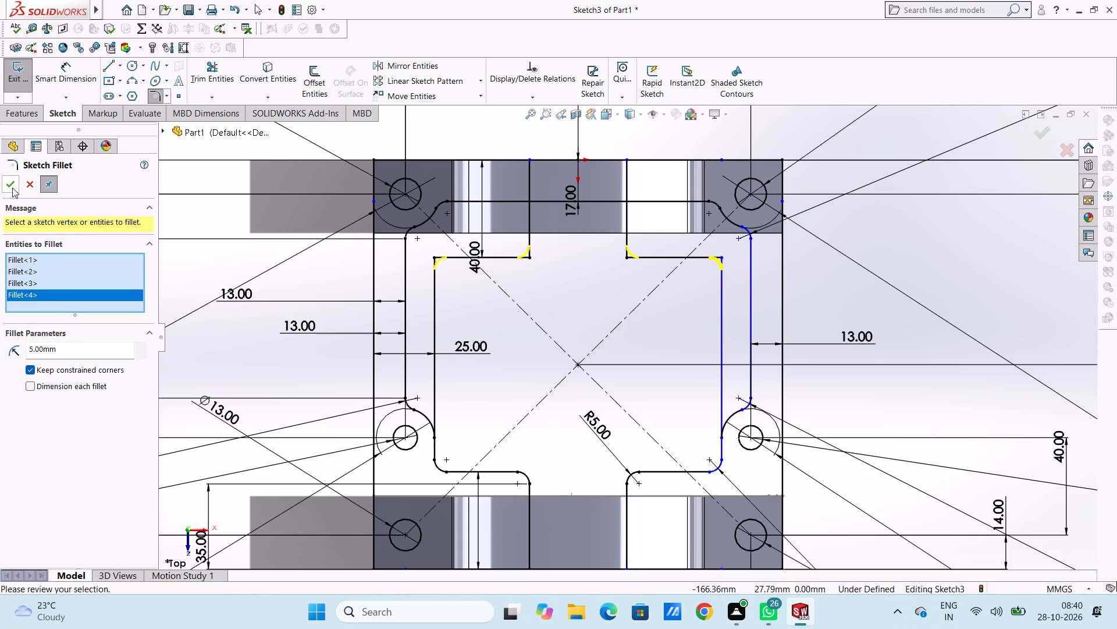
{"action": "double_click", "coordinate": [12, 187]}
{"action": "left_click", "coordinate": [12, 187]}
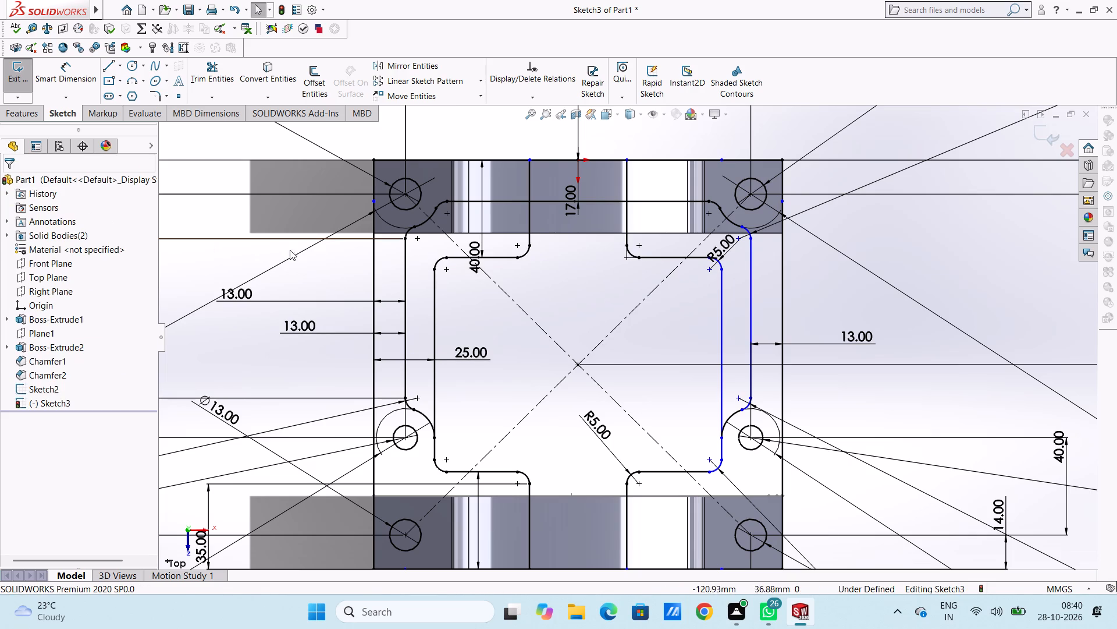
Reposition the new R5.00 fillet dimension outside the frame, beyond its upper right corner.
{"action": "scroll", "coordinate": [508, 295], "scroll_direction": "up", "scroll_amount": 5}
{"action": "scroll", "coordinate": [674, 396], "scroll_direction": "down", "scroll_amount": 2}
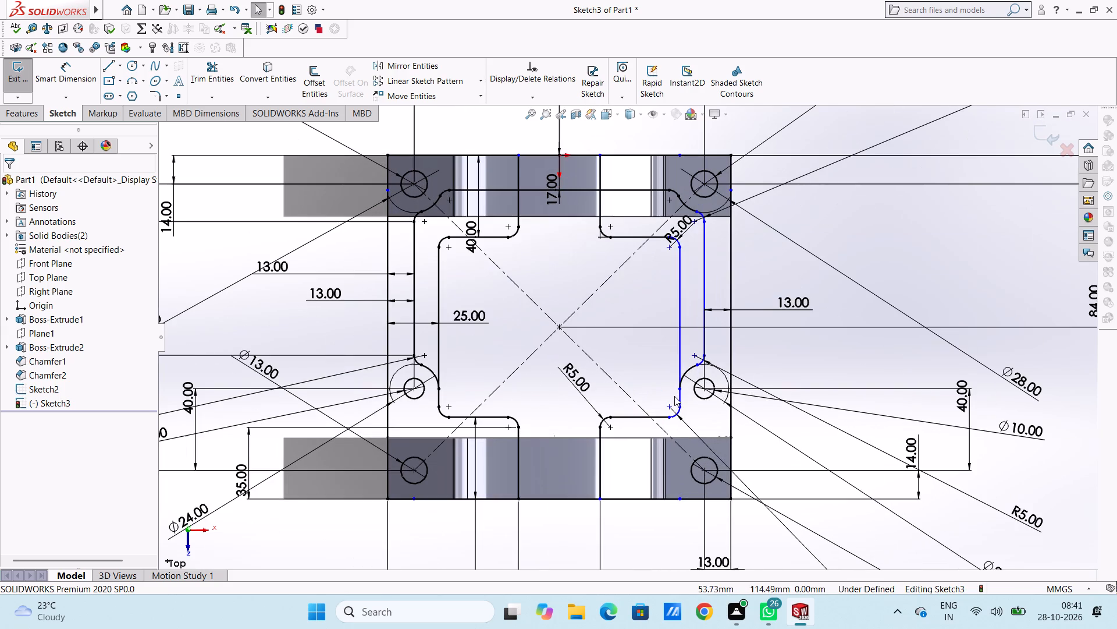
{"action": "left_click_drag", "start_coordinate": [681, 229], "coordinate": [906, 133]}
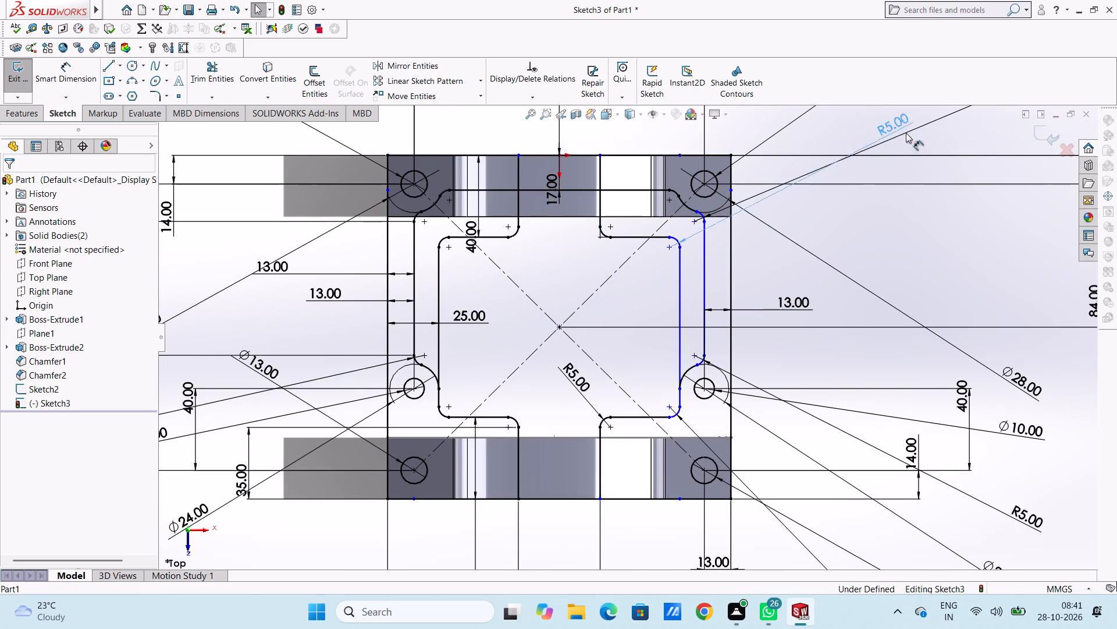
{"action": "left_click_drag", "start_coordinate": [906, 133], "coordinate": [942, 161]}
{"action": "left_click", "coordinate": [935, 252]}
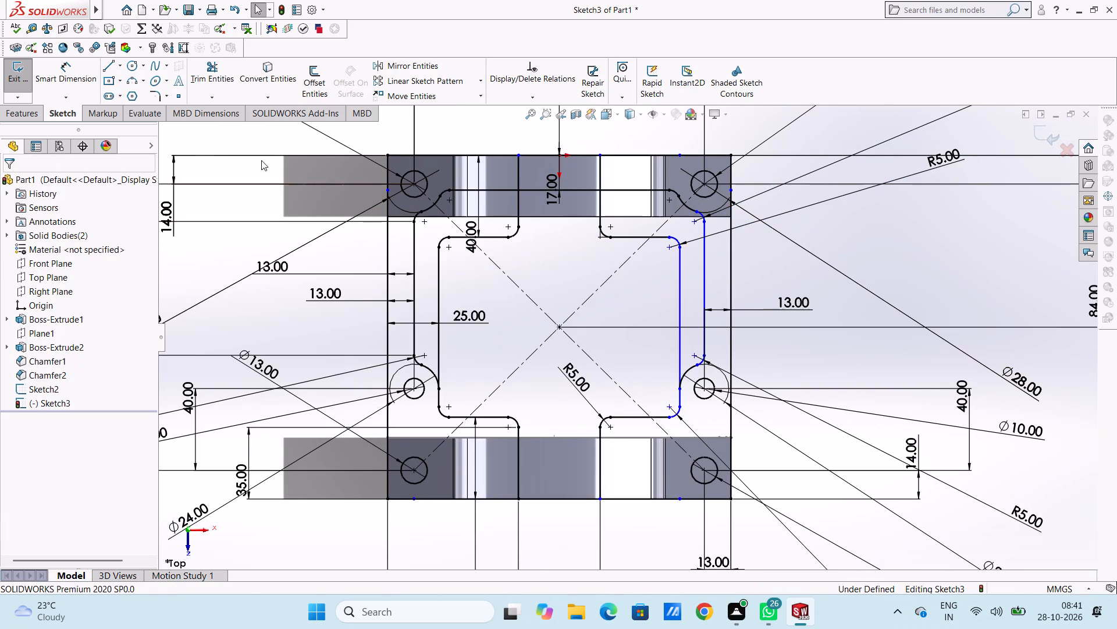
Dimension the distance between the inner opening's right vertical line and the frame's right outer edge.
{"action": "left_click", "coordinate": [80, 79]}
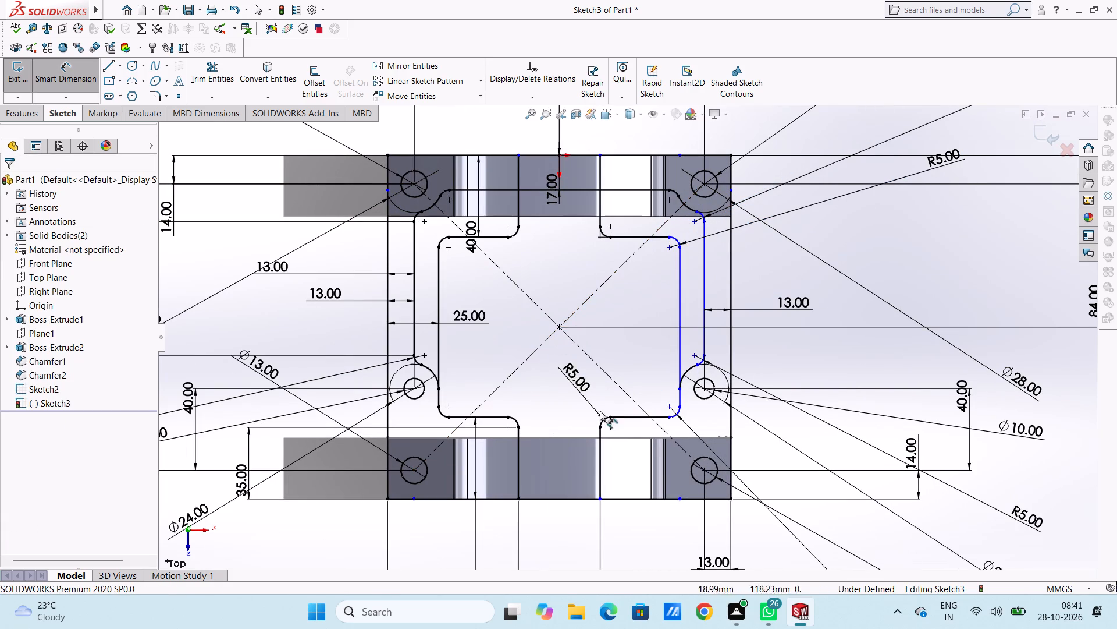
{"action": "left_click", "coordinate": [680, 292]}
{"action": "left_click", "coordinate": [732, 271]}
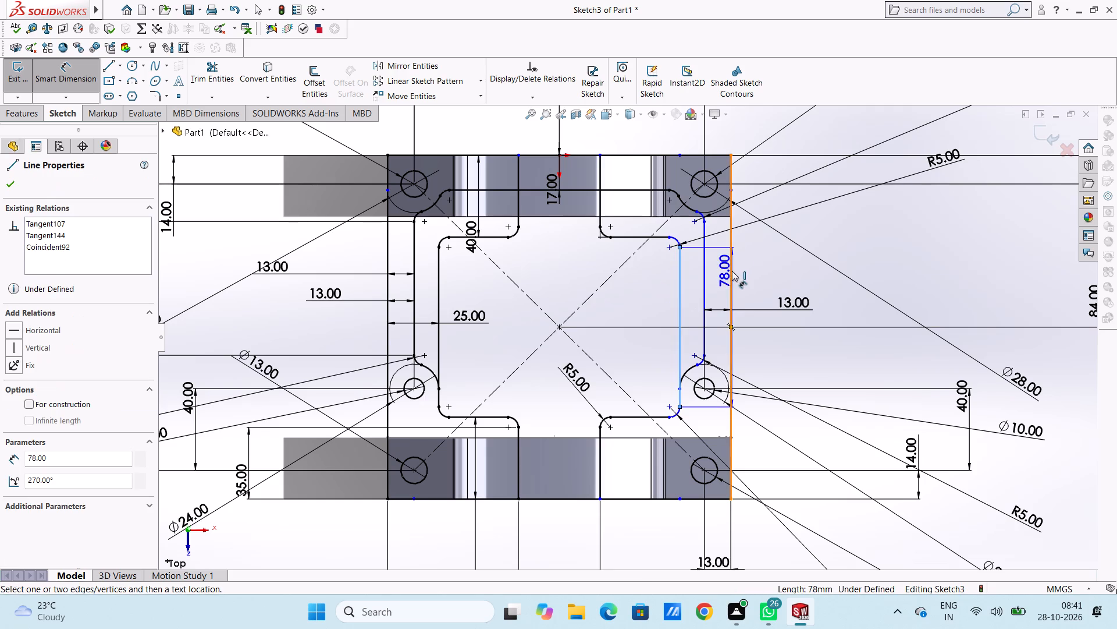
{"action": "left_click", "coordinate": [811, 274]}
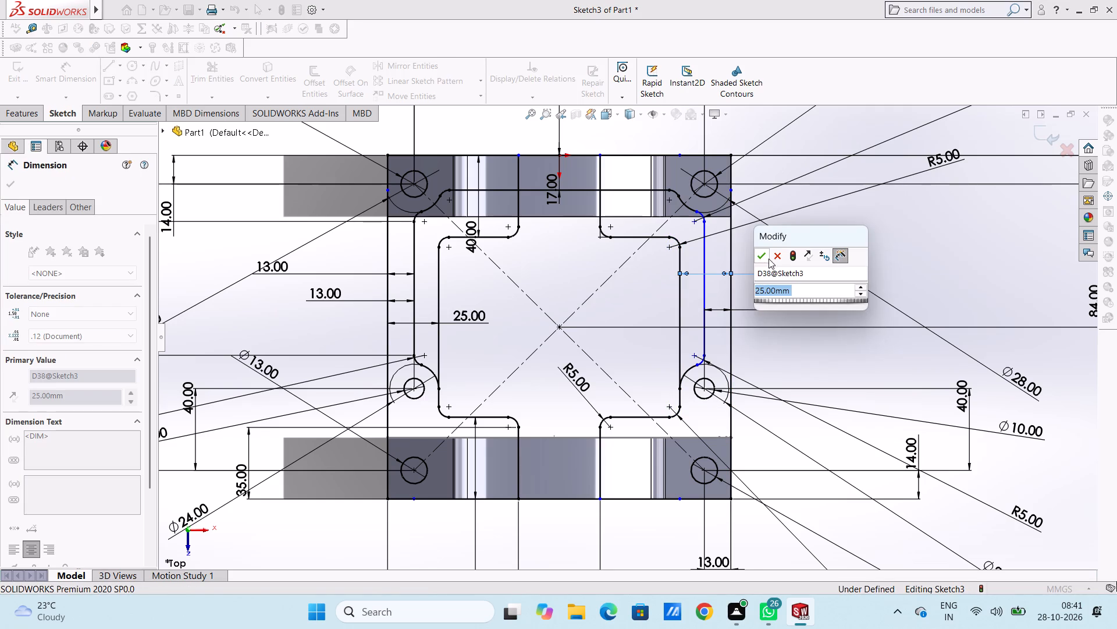
{"action": "left_click", "coordinate": [766, 257]}
{"action": "left_click", "coordinate": [642, 295]}
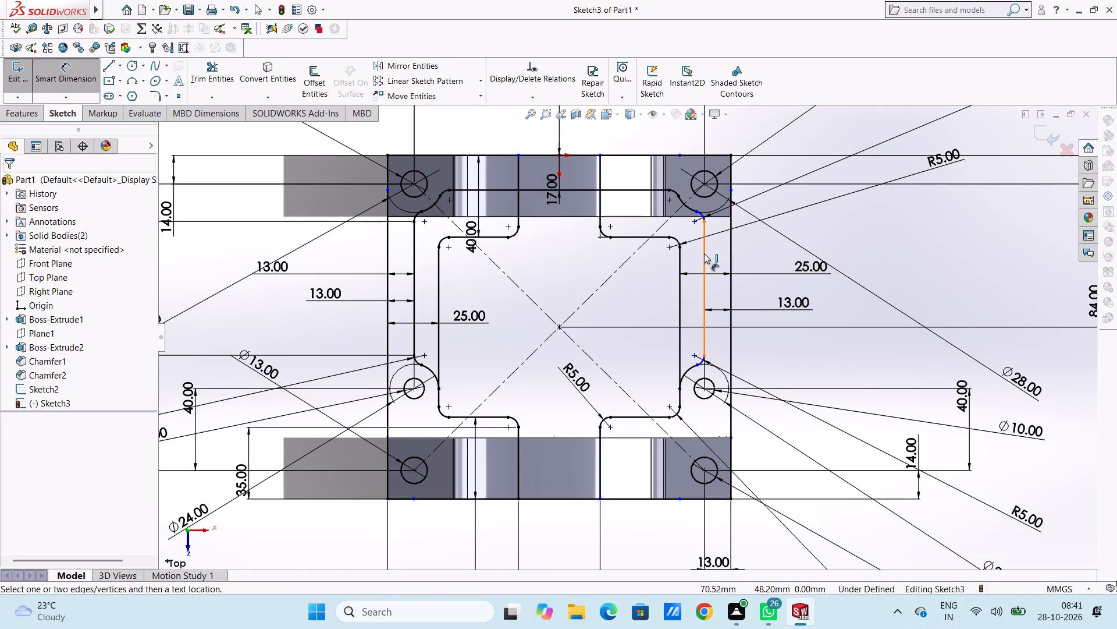
Dimension the distance between the right boss profile's vertical line and the frame's right outer edge.
{"action": "left_click", "coordinate": [704, 253]}
{"action": "left_click", "coordinate": [732, 249]}
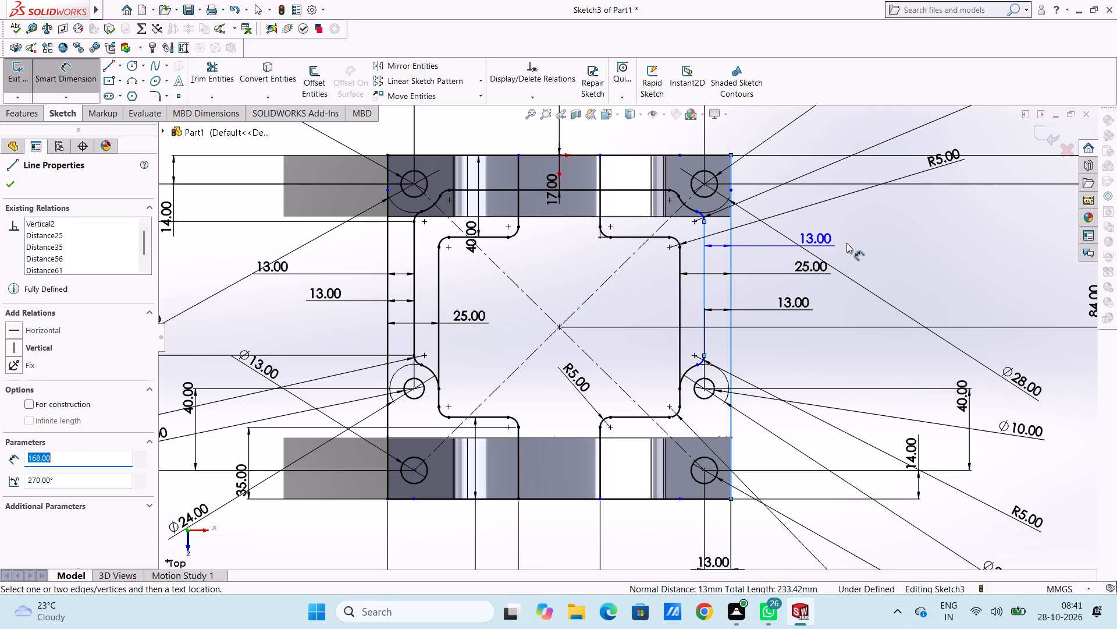
{"action": "left_click", "coordinate": [899, 242]}
{"action": "left_click", "coordinate": [848, 228]}
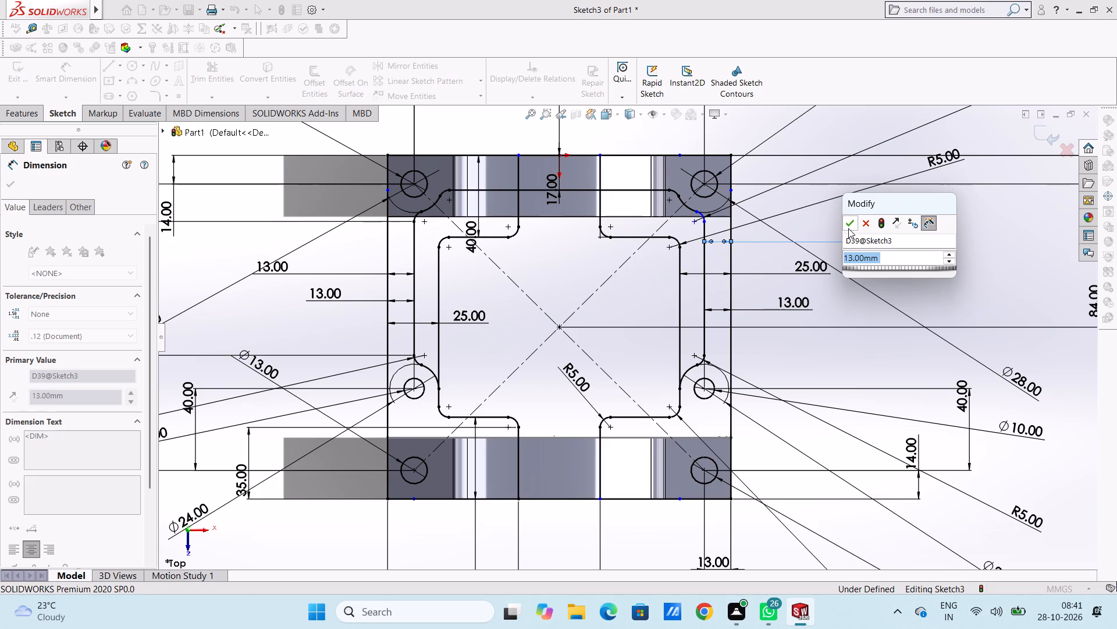
{"action": "left_click", "coordinate": [825, 219]}
Dimension the vertical distance between the endpoints of the small fillet arc below the upper right corner hole.
{"action": "scroll", "coordinate": [717, 242], "scroll_direction": "down", "scroll_amount": 5}
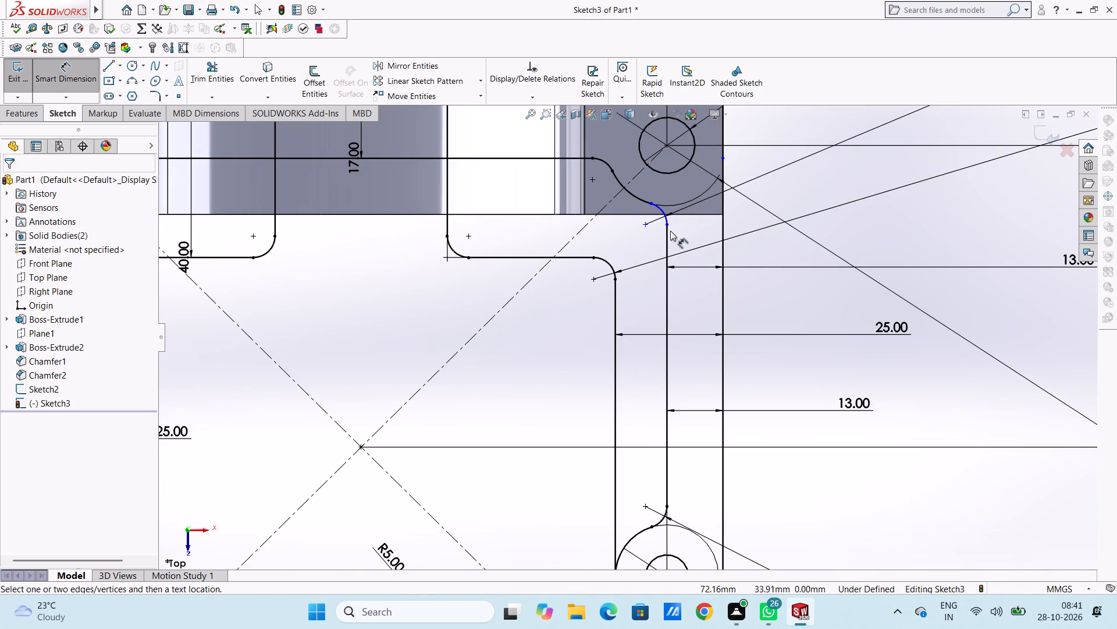
{"action": "left_click", "coordinate": [652, 206]}
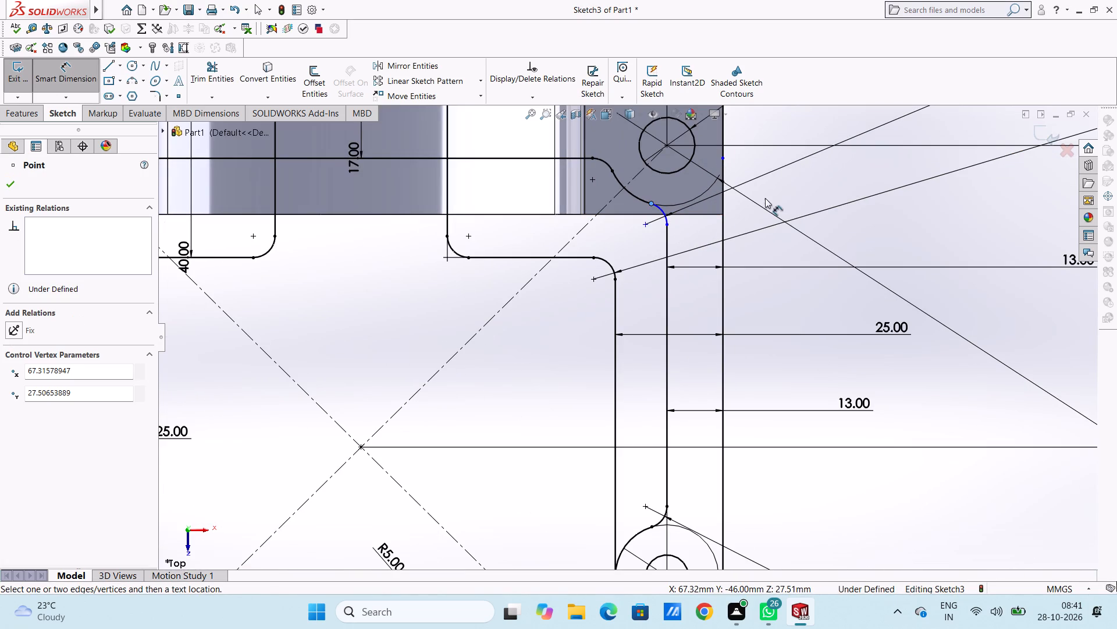
{"action": "left_click", "coordinate": [668, 225]}
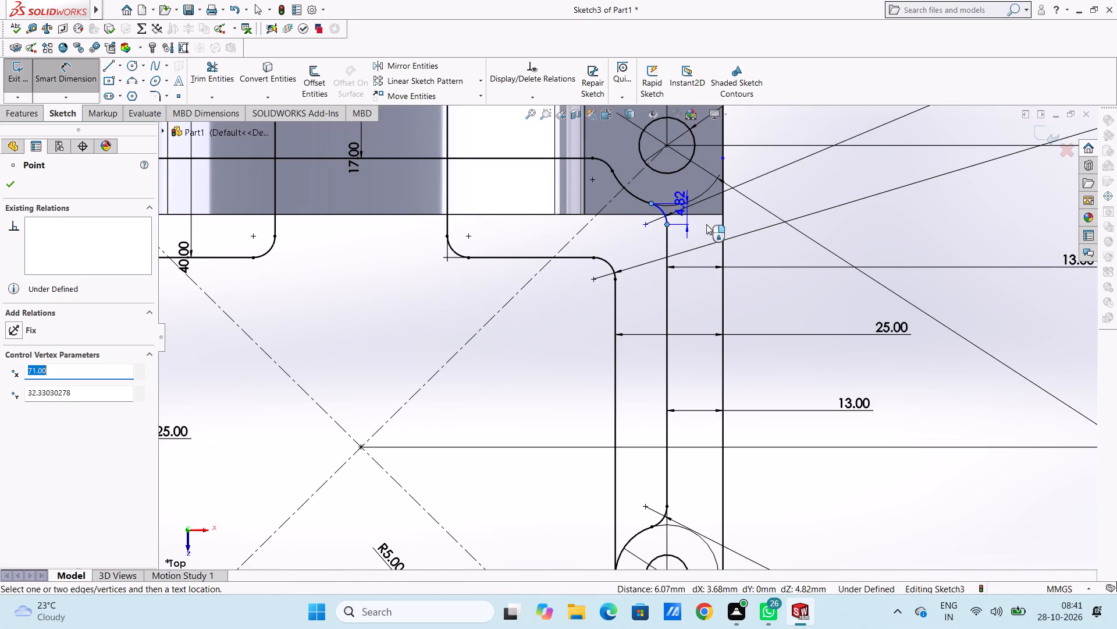
{"action": "left_click", "coordinate": [934, 211]}
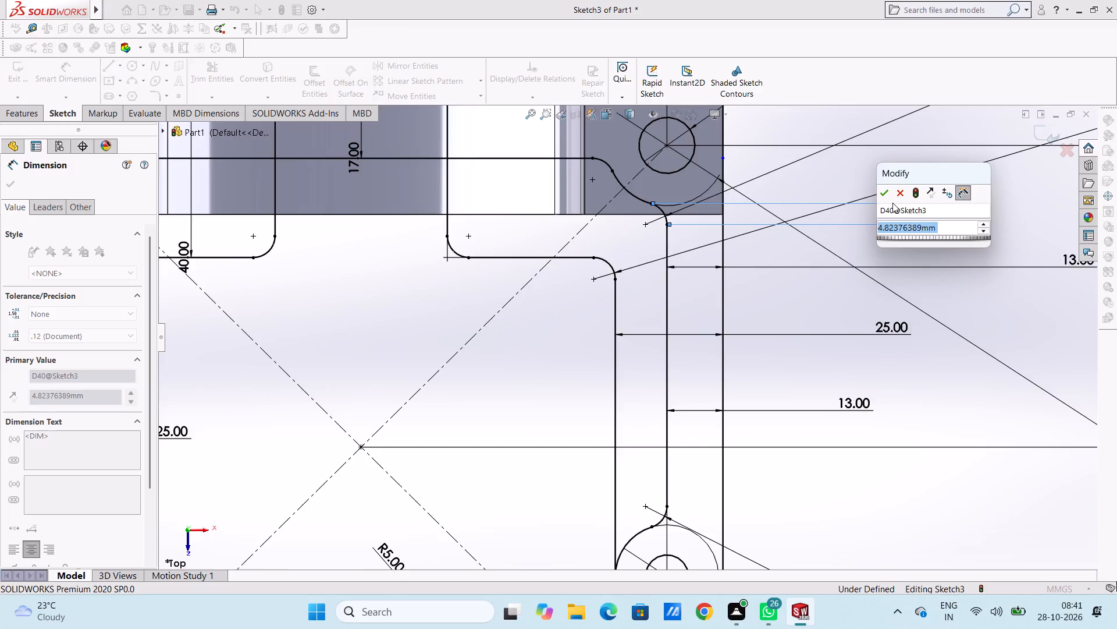
{"action": "left_click", "coordinate": [878, 193]}
{"action": "left_click", "coordinate": [845, 186]}
{"action": "scroll", "coordinate": [520, 335], "scroll_direction": "up", "scroll_amount": 6}
{"action": "scroll", "coordinate": [444, 374], "scroll_direction": "up", "scroll_amount": 5}
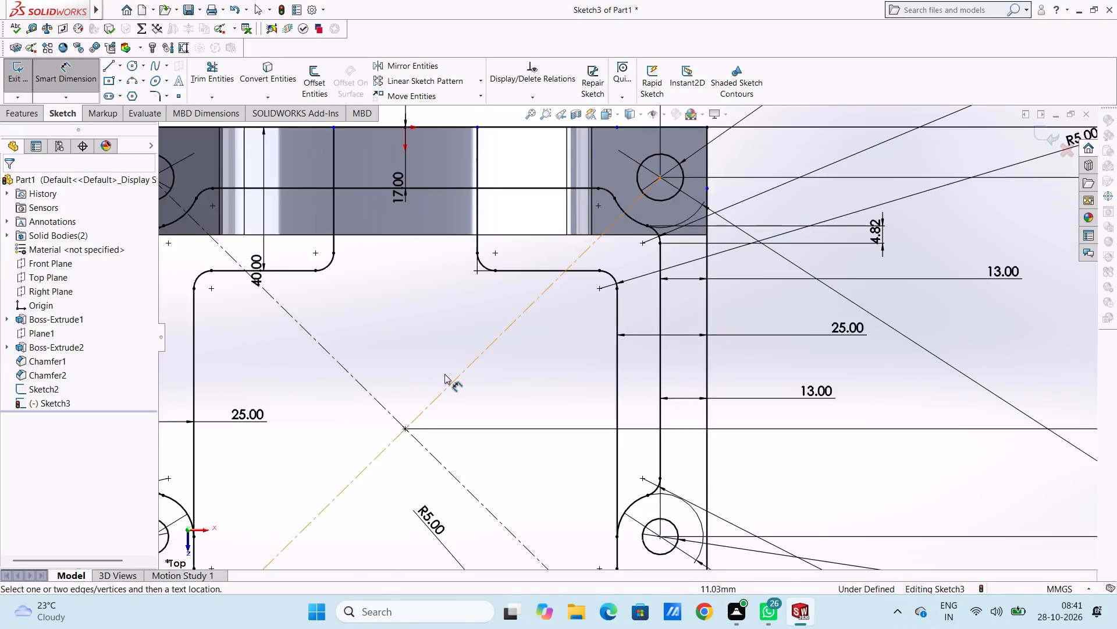
{"action": "scroll", "coordinate": [444, 374], "scroll_direction": "up", "scroll_amount": 4}
{"action": "scroll", "coordinate": [578, 458], "scroll_direction": "down", "scroll_amount": 2}
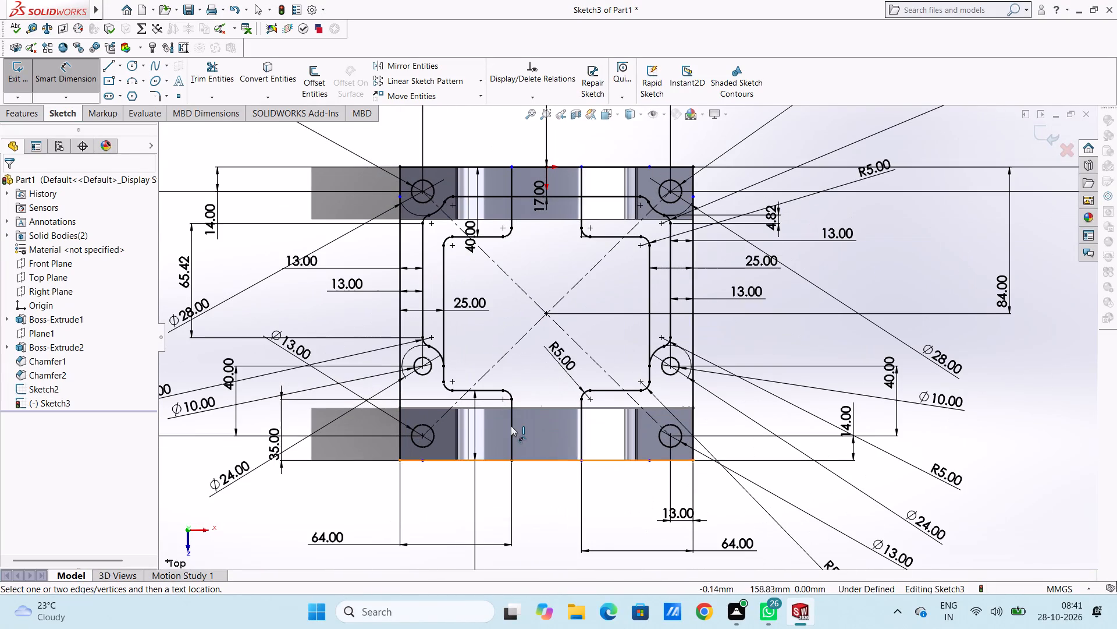
{"action": "left_click", "coordinate": [58, 84]}
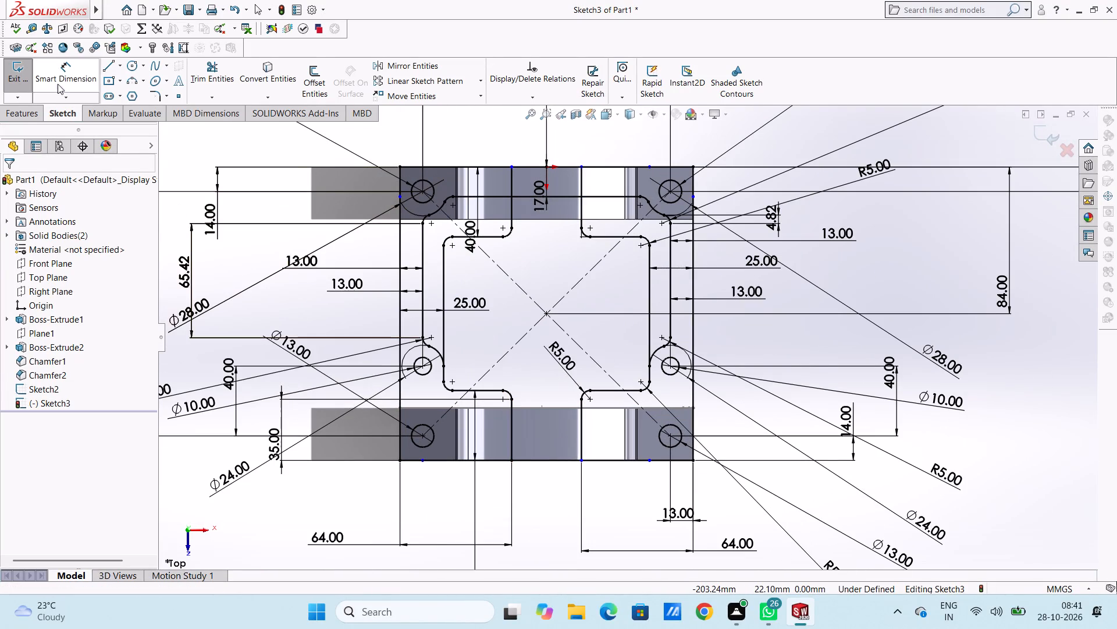
Start a Boss-Extrude of Sketch3 and select the left inner, right inner and right outer frame regions as contours.
{"action": "left_click", "coordinate": [30, 111]}
{"action": "left_click", "coordinate": [26, 86]}
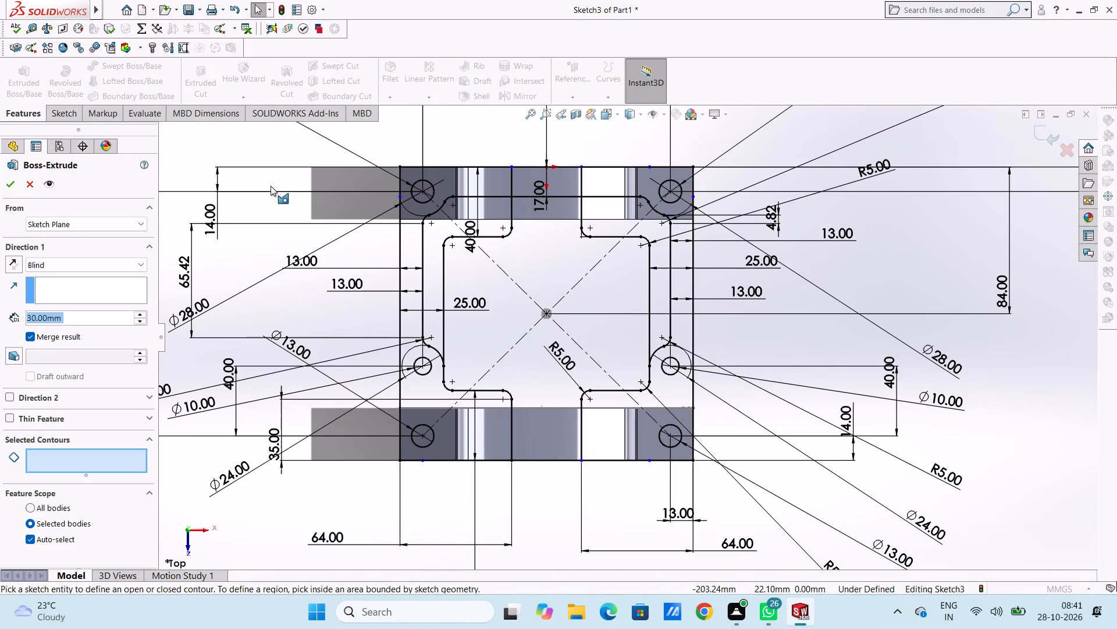
{"action": "left_click", "coordinate": [412, 253]}
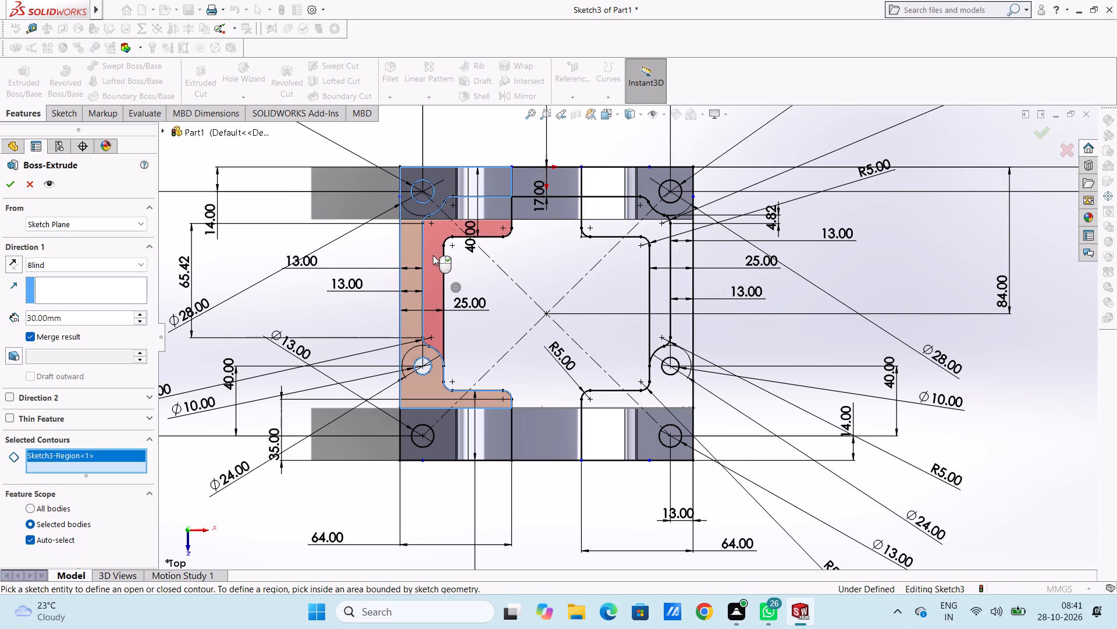
{"action": "left_click", "coordinate": [433, 255]}
{"action": "left_click", "coordinate": [493, 208]}
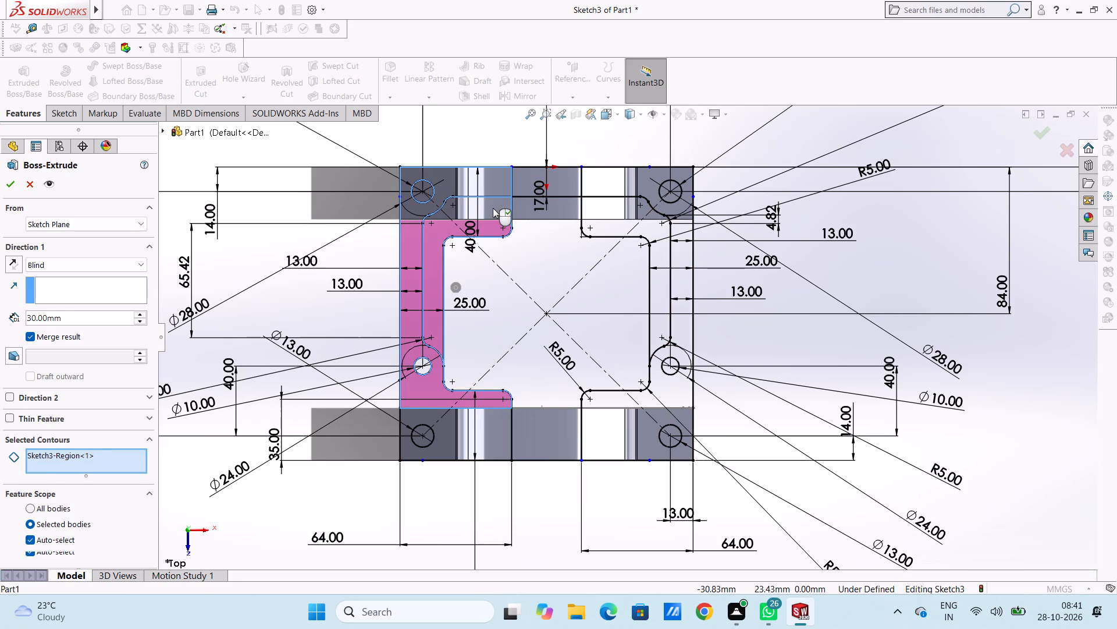
{"action": "left_click", "coordinate": [488, 181]}
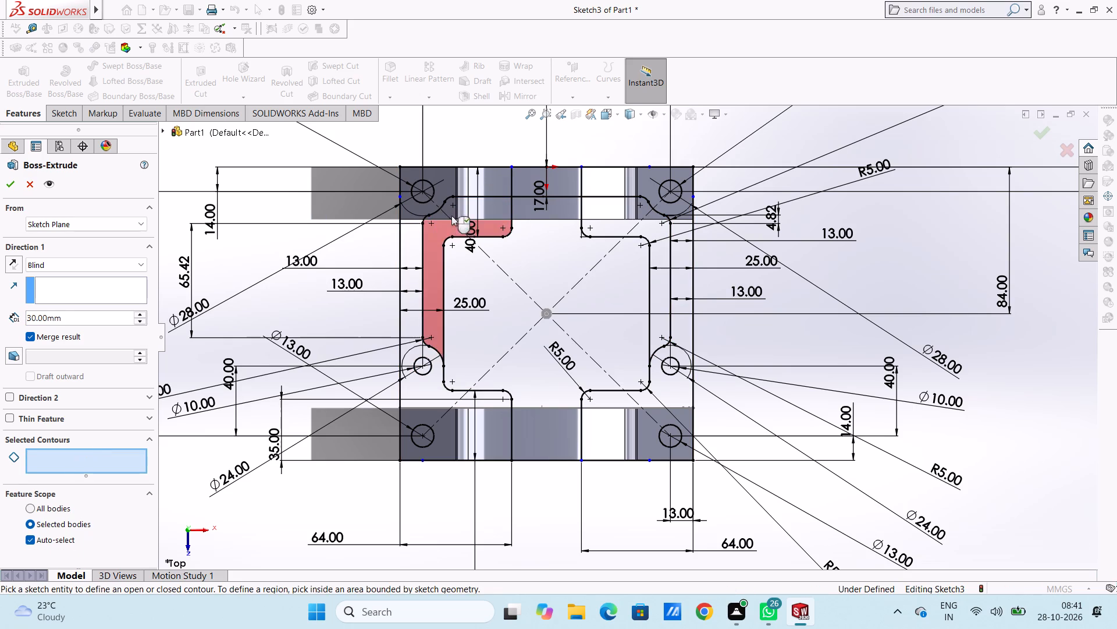
{"action": "left_click", "coordinate": [443, 229]}
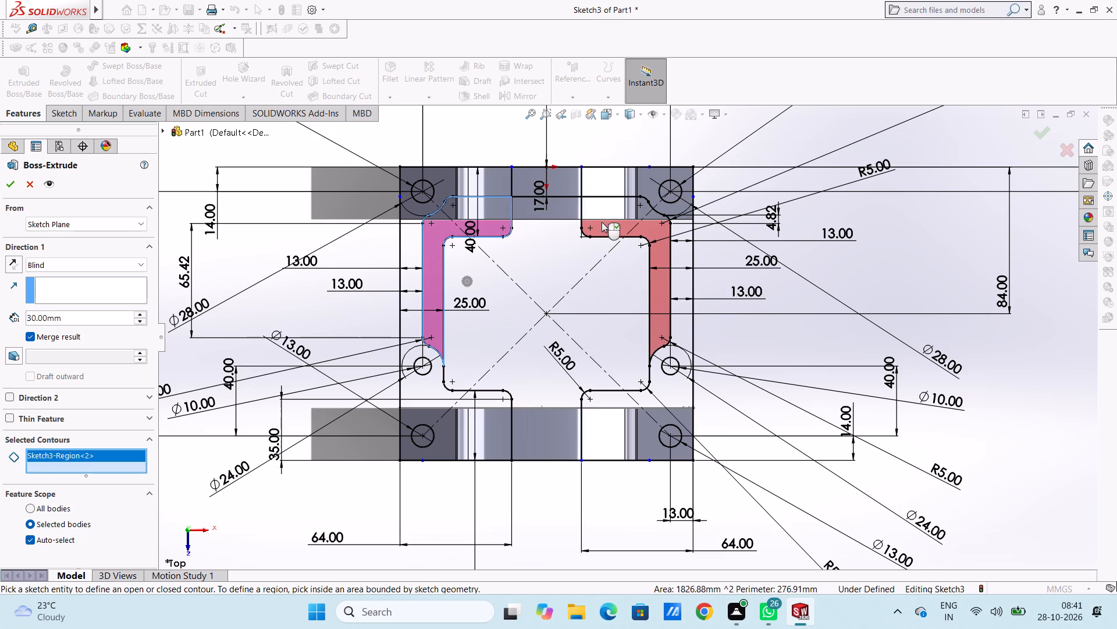
{"action": "left_click", "coordinate": [602, 222]}
{"action": "left_click", "coordinate": [681, 252]}
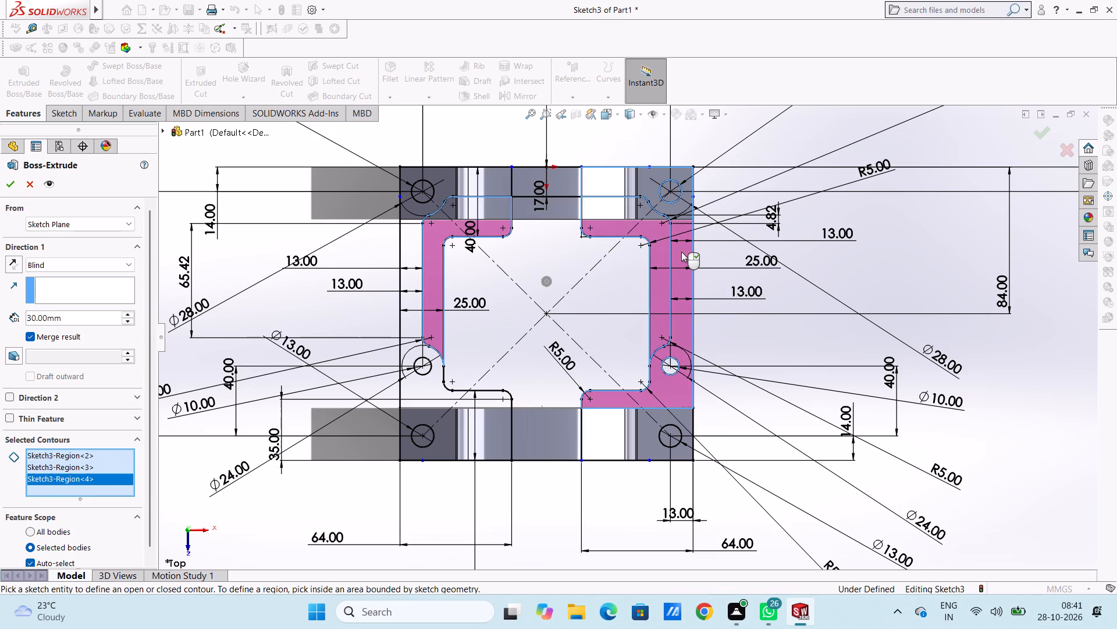
Add the remaining Sketch3 corner regions beneath the two ring brackets' feet to the Boss-Extrude contours.
{"action": "middle_click_drag", "start_coordinate": [905, 223], "coordinate": [774, 274]}
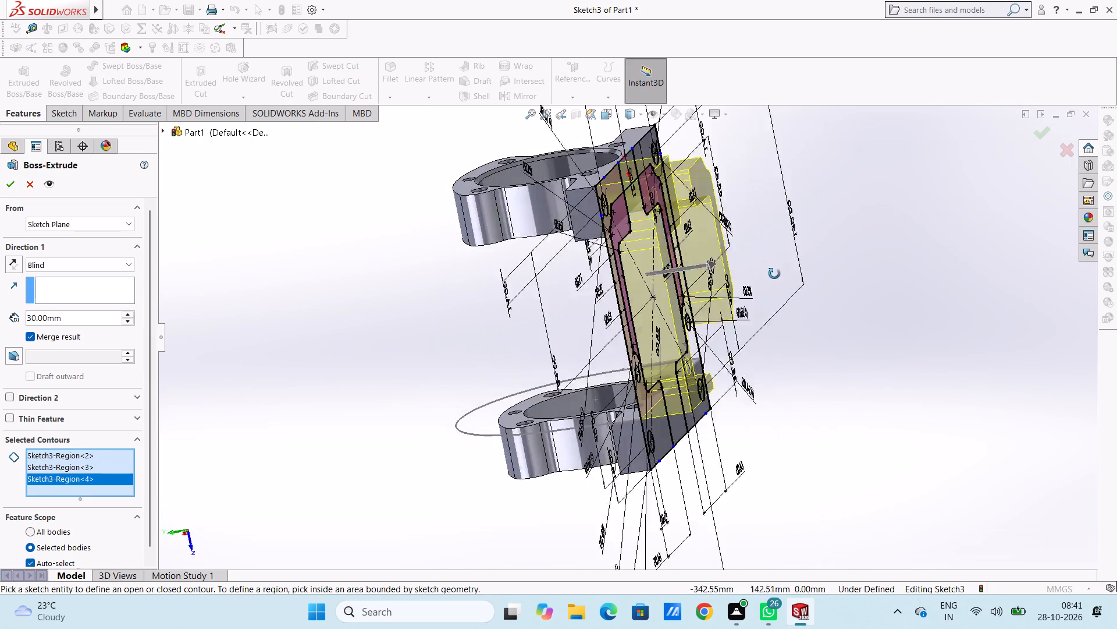
{"action": "middle_click_drag", "start_coordinate": [774, 274], "coordinate": [690, 320]}
{"action": "left_click", "coordinate": [566, 168]}
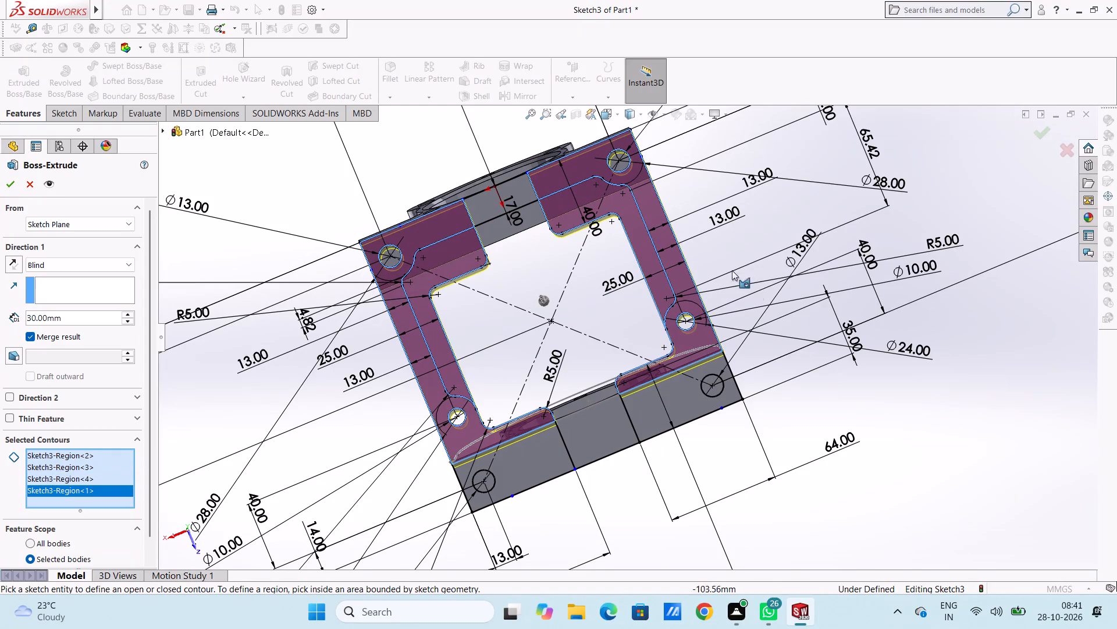
{"action": "left_click", "coordinate": [664, 408]}
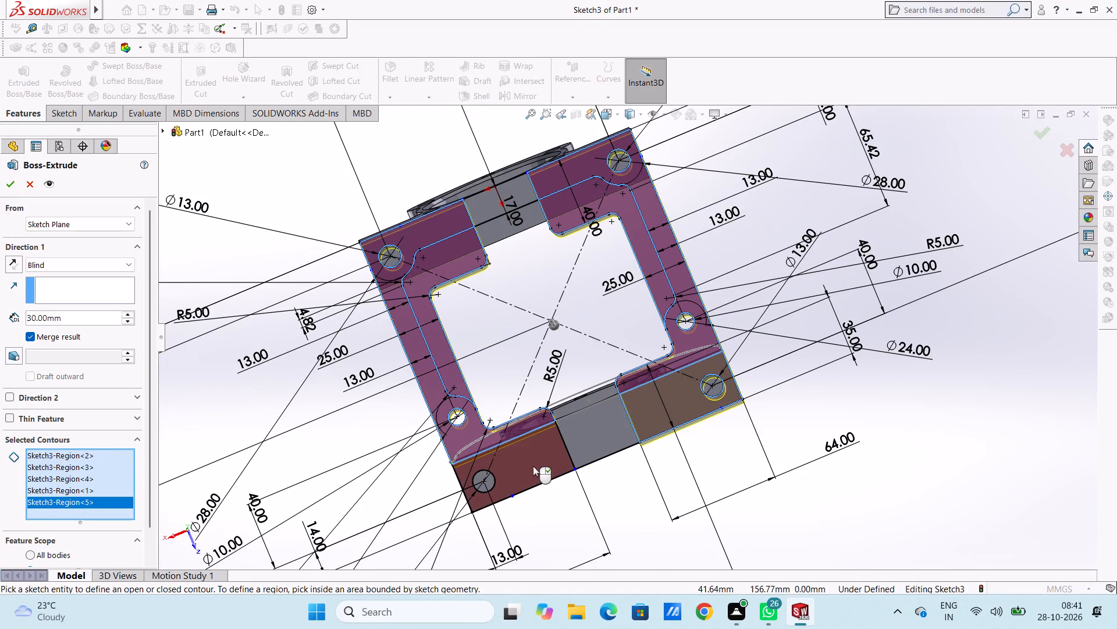
{"action": "left_click", "coordinate": [533, 466]}
Reverse the extrusion towards the ring brackets, set its blind depth to 18 mm and finish the Boss-Extrude.
{"action": "middle_click_drag", "start_coordinate": [770, 200], "coordinate": [791, 281]}
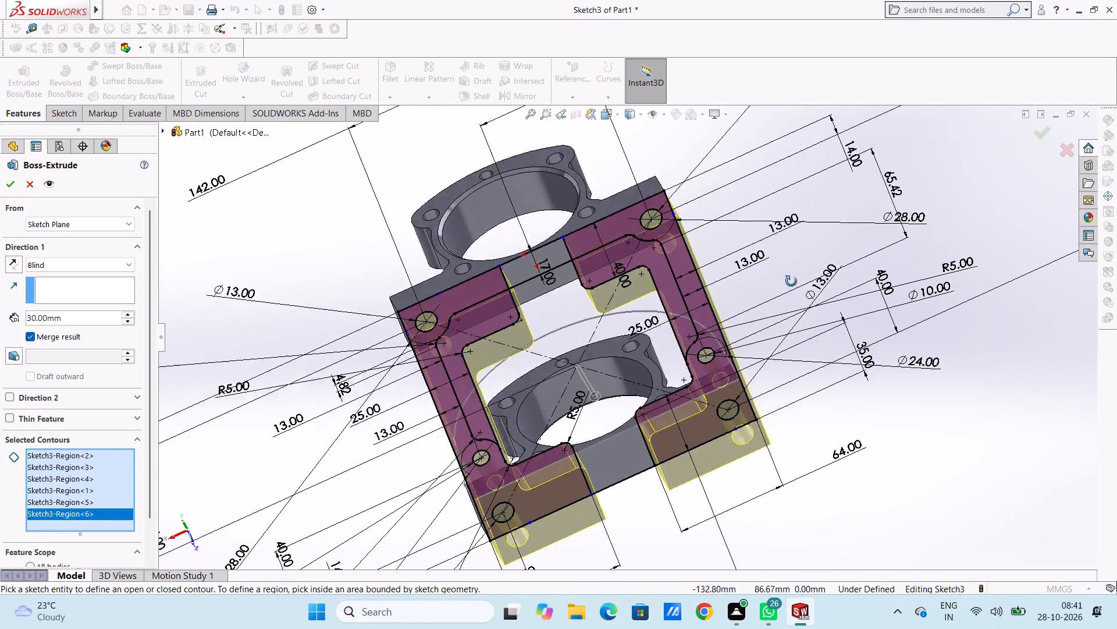
{"action": "middle_click_drag", "start_coordinate": [791, 281], "coordinate": [955, 242]}
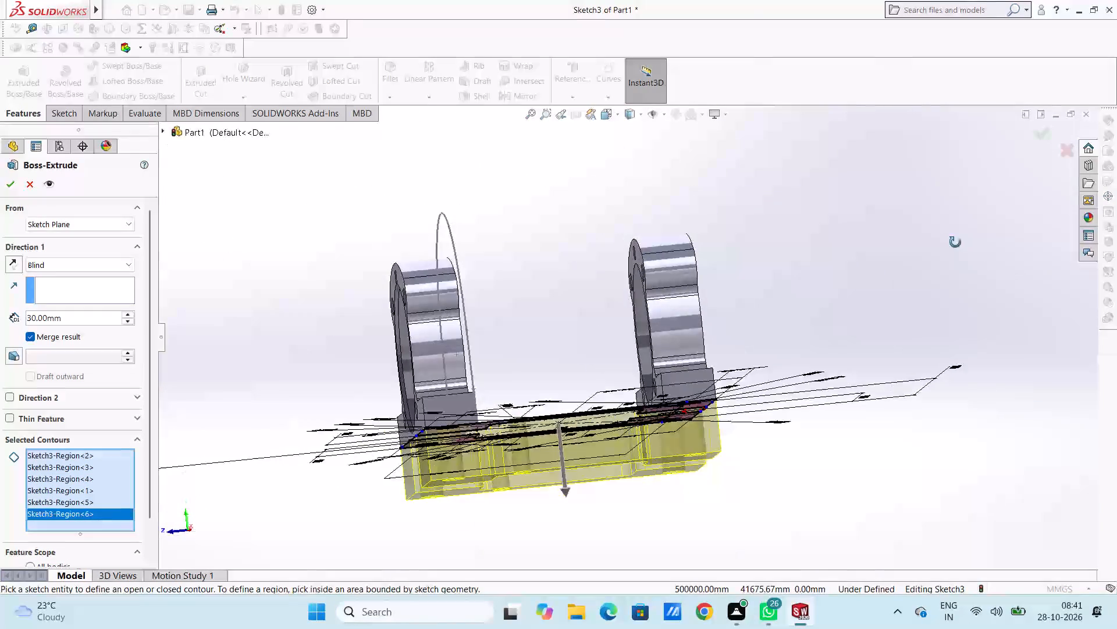
{"action": "middle_click_drag", "start_coordinate": [955, 242], "coordinate": [938, 331]}
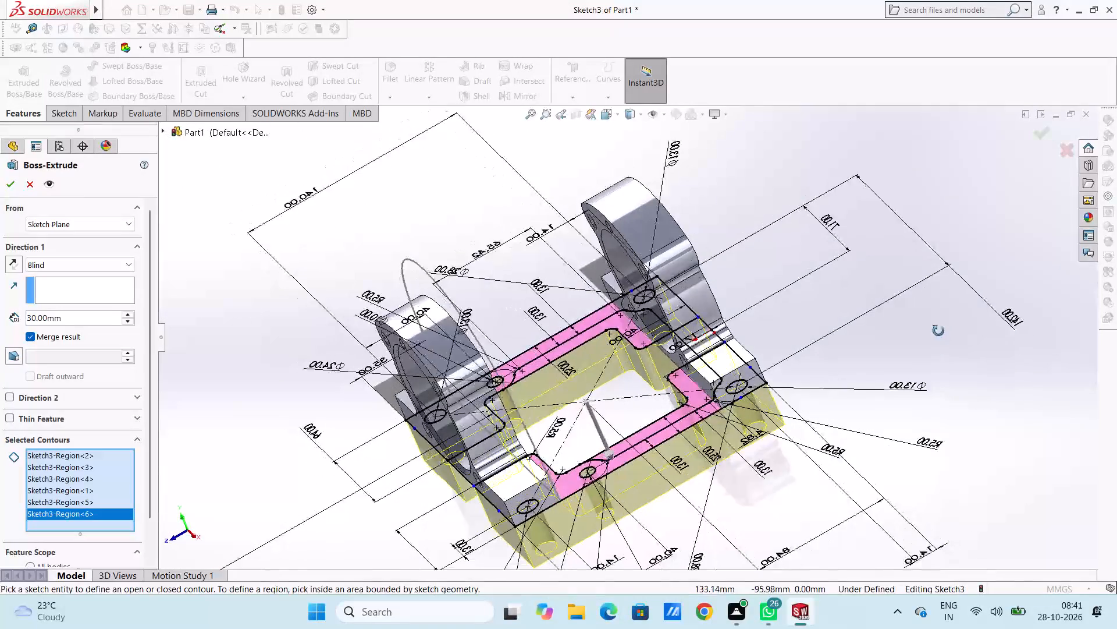
{"action": "middle_click_drag", "start_coordinate": [938, 331], "coordinate": [823, 198]}
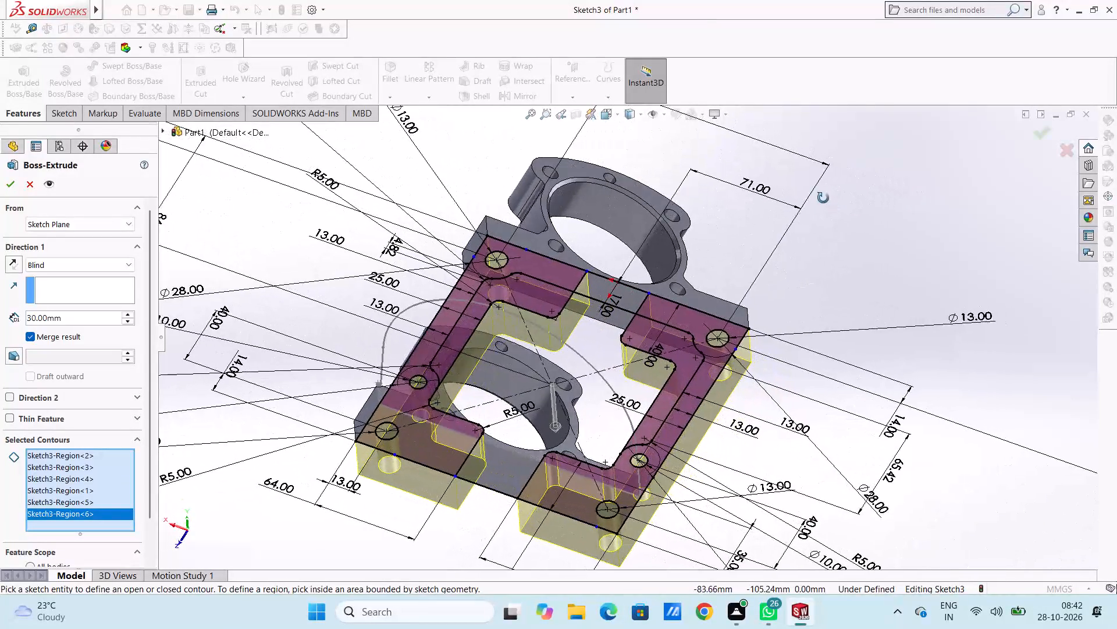
{"action": "middle_click_drag", "start_coordinate": [823, 198], "coordinate": [855, 218]}
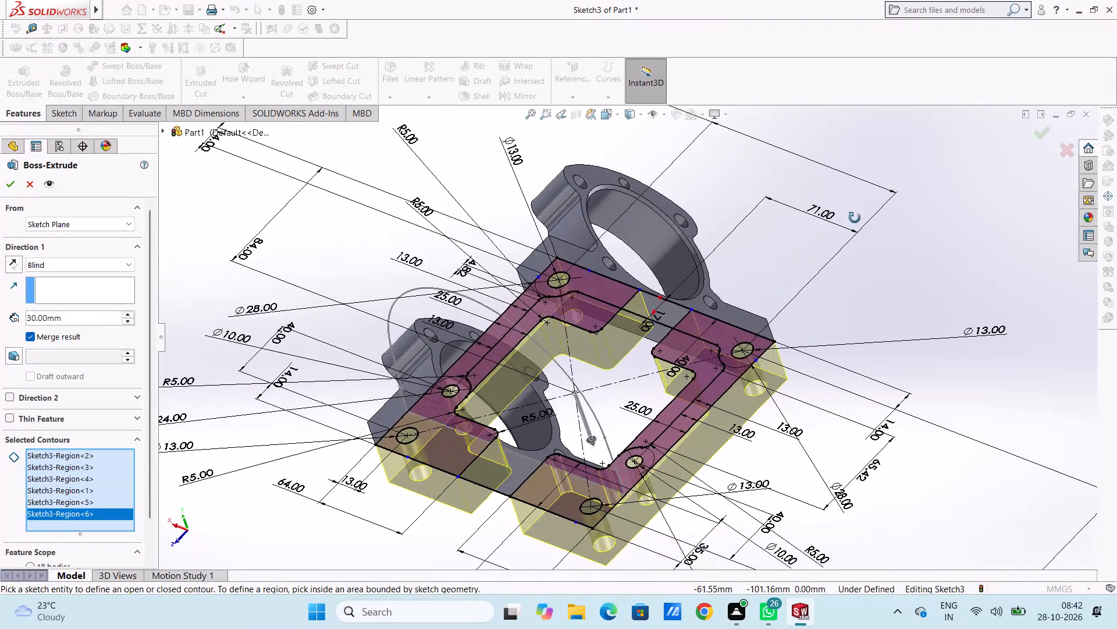
{"action": "middle_click_drag", "start_coordinate": [855, 218], "coordinate": [903, 267]}
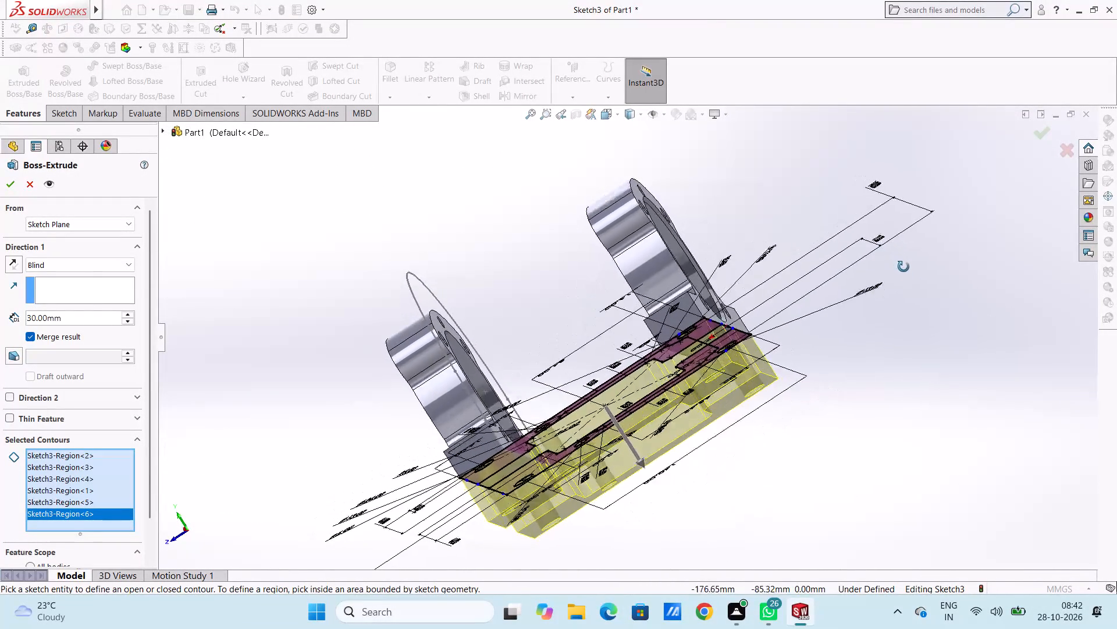
{"action": "middle_click_drag", "start_coordinate": [903, 267], "coordinate": [980, 359]}
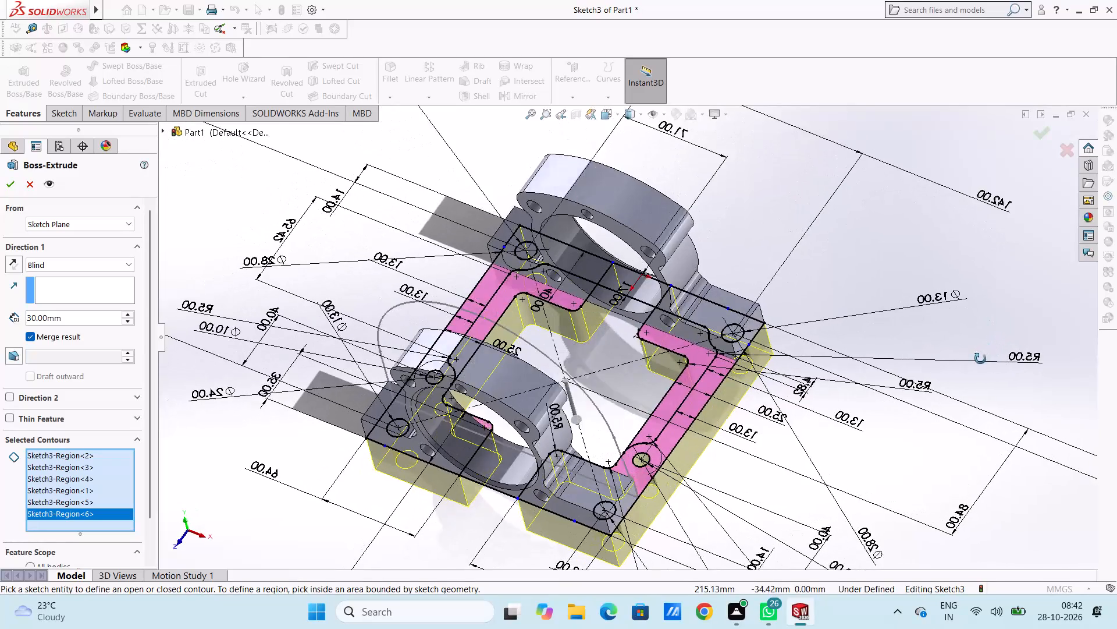
{"action": "middle_click_drag", "start_coordinate": [980, 359], "coordinate": [1010, 384]}
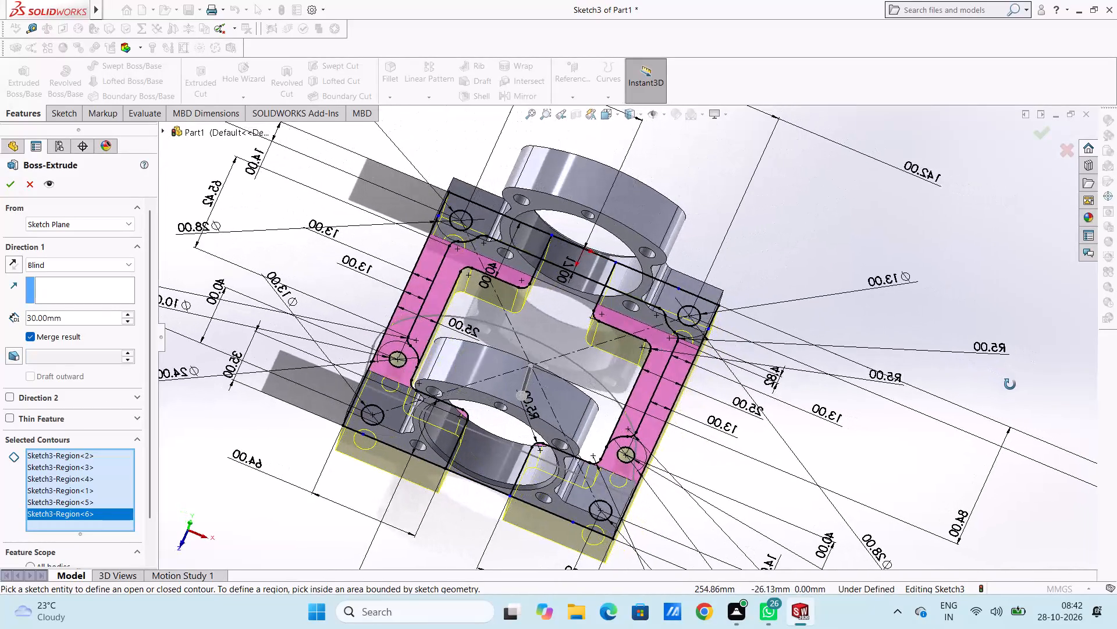
{"action": "middle_click_drag", "start_coordinate": [1010, 384], "coordinate": [997, 386]}
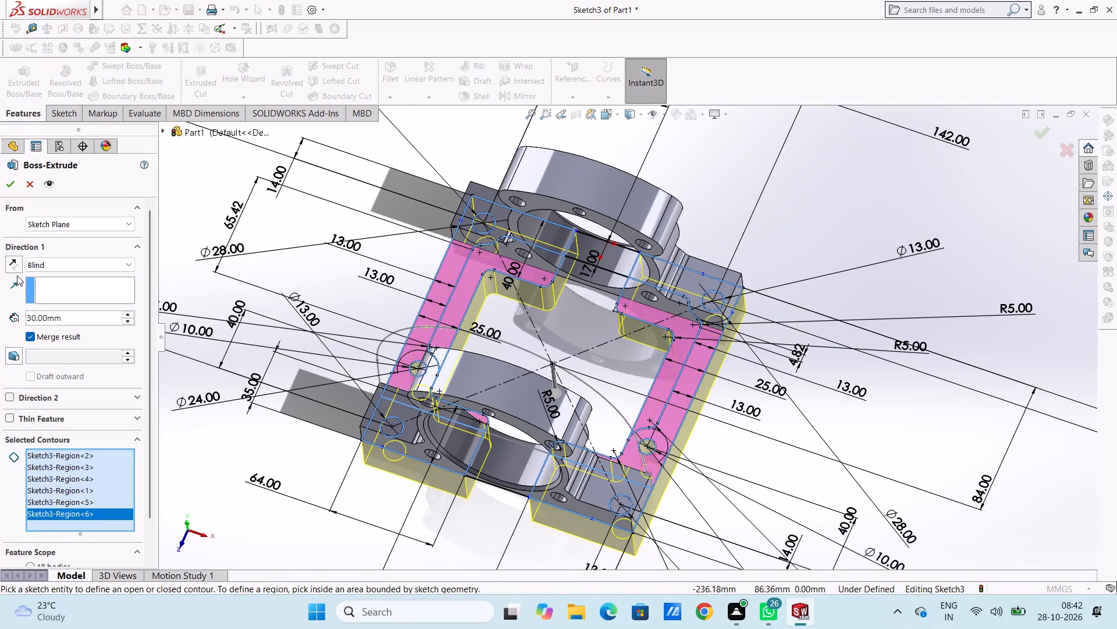
{"action": "left_click", "coordinate": [10, 260]}
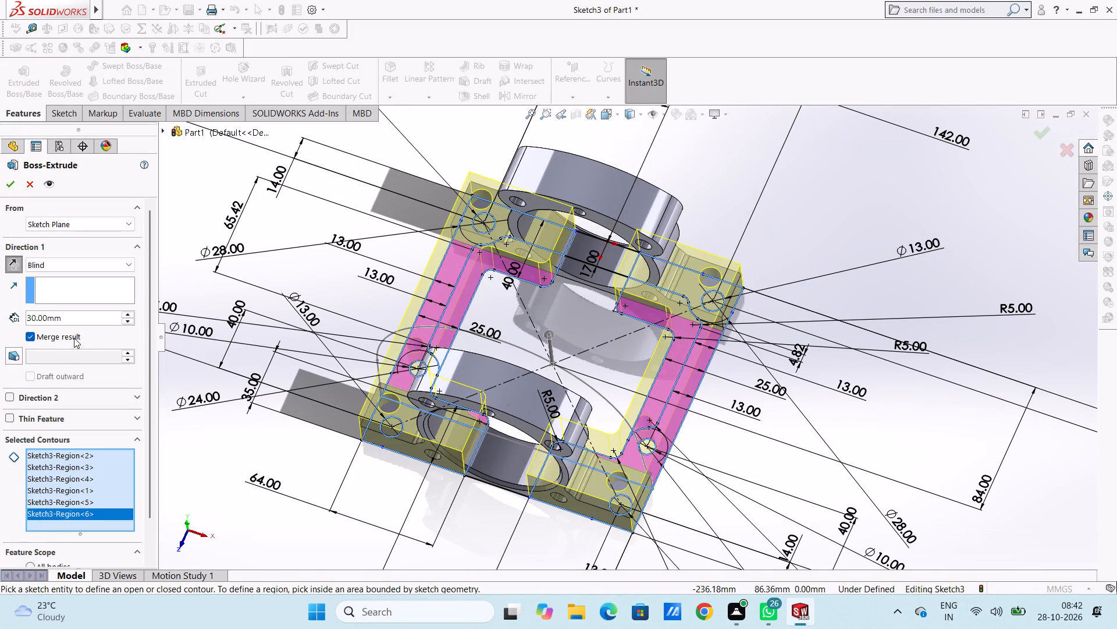
{"action": "double_click", "coordinate": [85, 317]}
{"action": "type", "text": "18"}
{"action": "key", "text": "Return"}
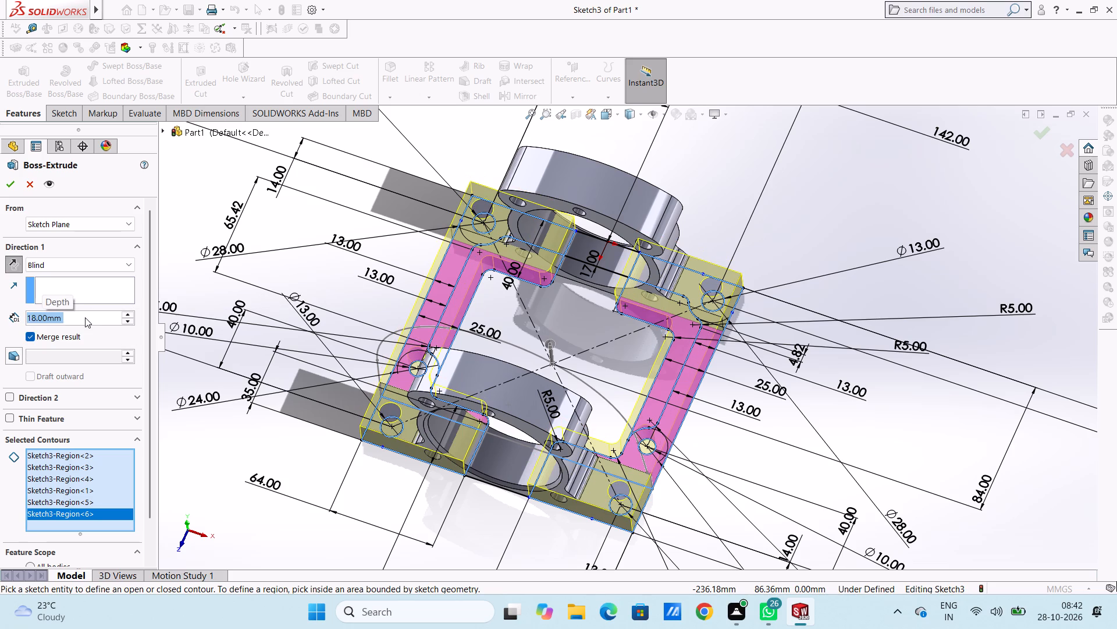
{"action": "left_click", "coordinate": [9, 186]}
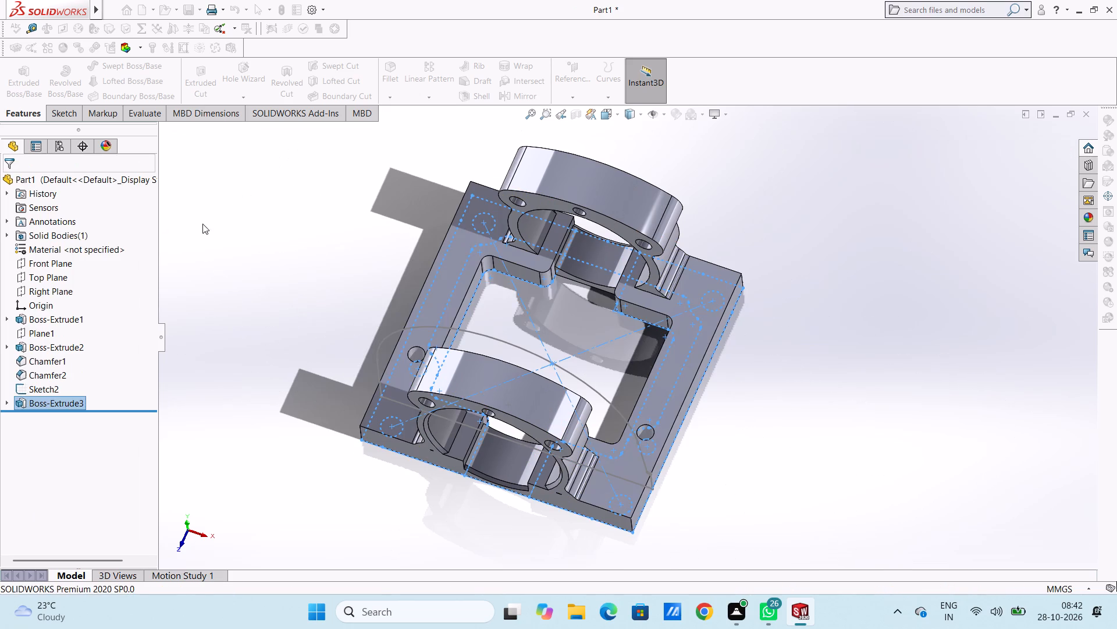
{"action": "left_click", "coordinate": [208, 221]}
Examine the extruded frame and its joins with the two ring brackets from several angles.
{"action": "middle_click_drag", "start_coordinate": [314, 280], "coordinate": [365, 224]}
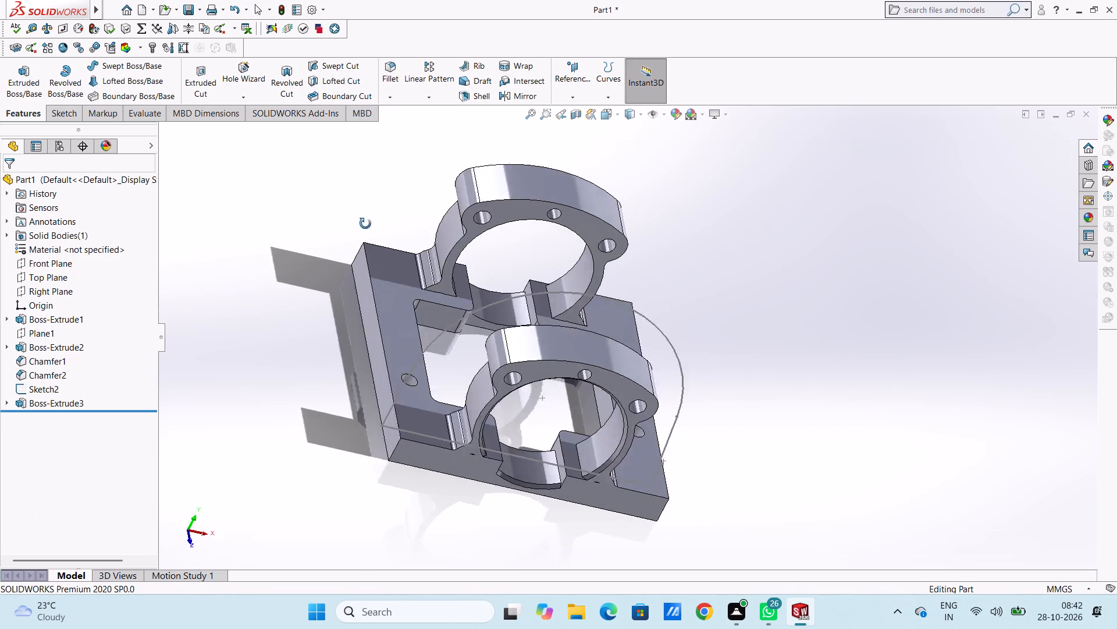
{"action": "middle_click_drag", "start_coordinate": [365, 224], "coordinate": [353, 318]}
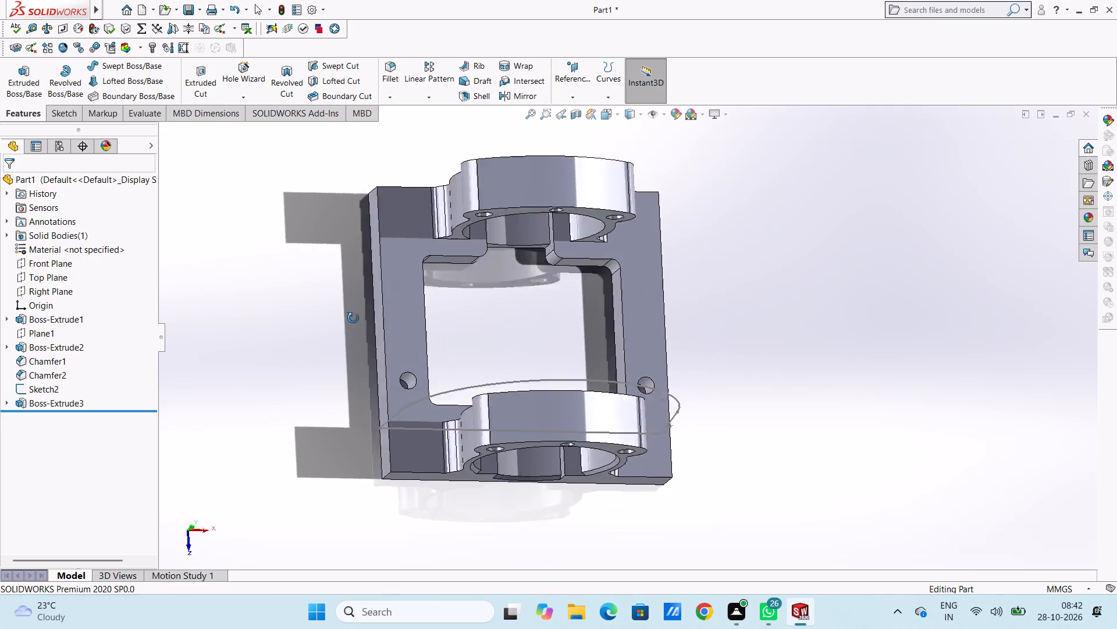
{"action": "middle_click_drag", "start_coordinate": [353, 318], "coordinate": [320, 228]}
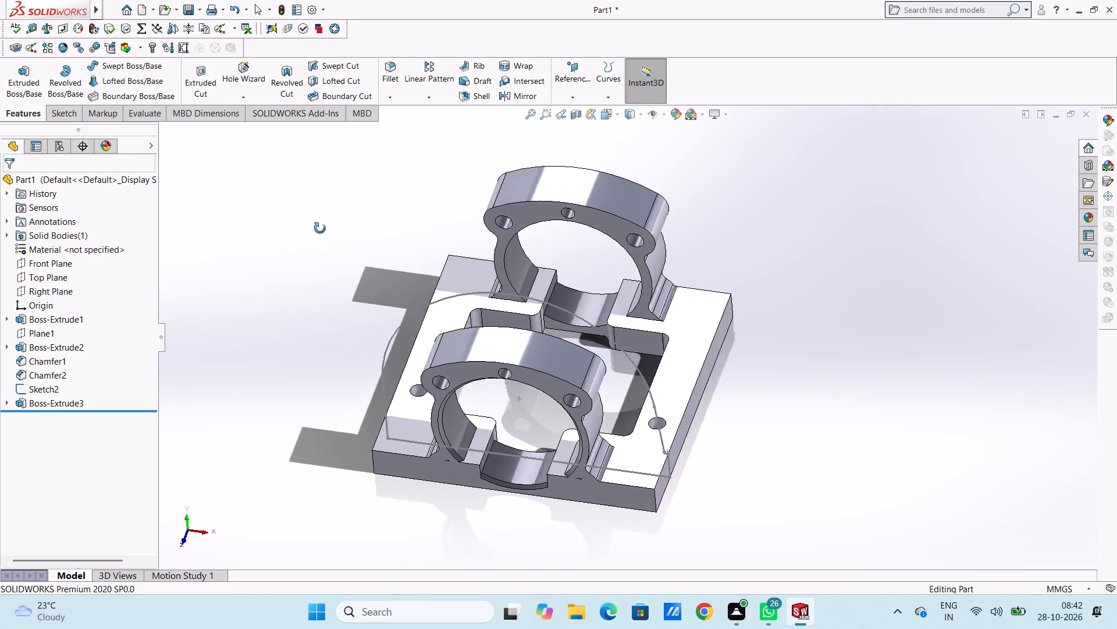
{"action": "middle_click_drag", "start_coordinate": [320, 228], "coordinate": [248, 183]}
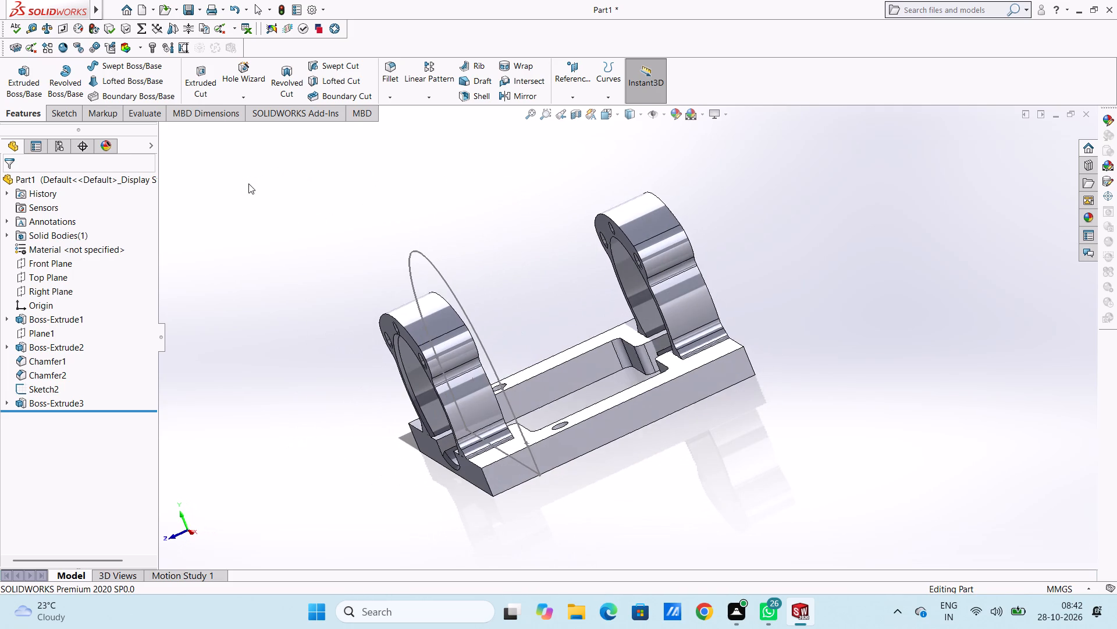
{"action": "middle_click_drag", "start_coordinate": [342, 267], "coordinate": [275, 320]}
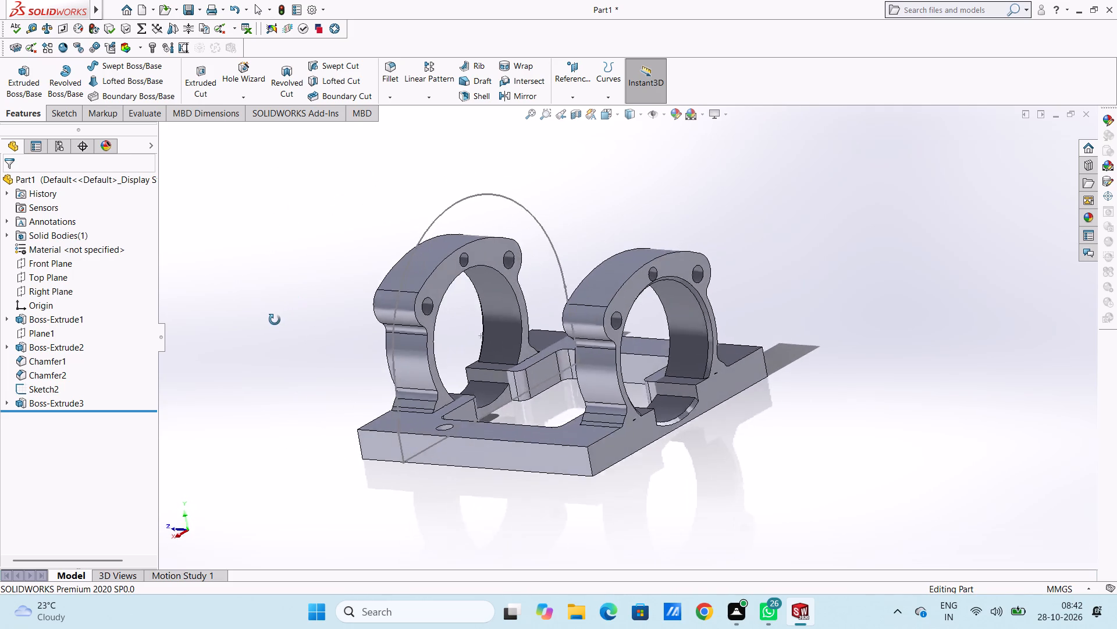
{"action": "middle_click_drag", "start_coordinate": [275, 320], "coordinate": [330, 342]}
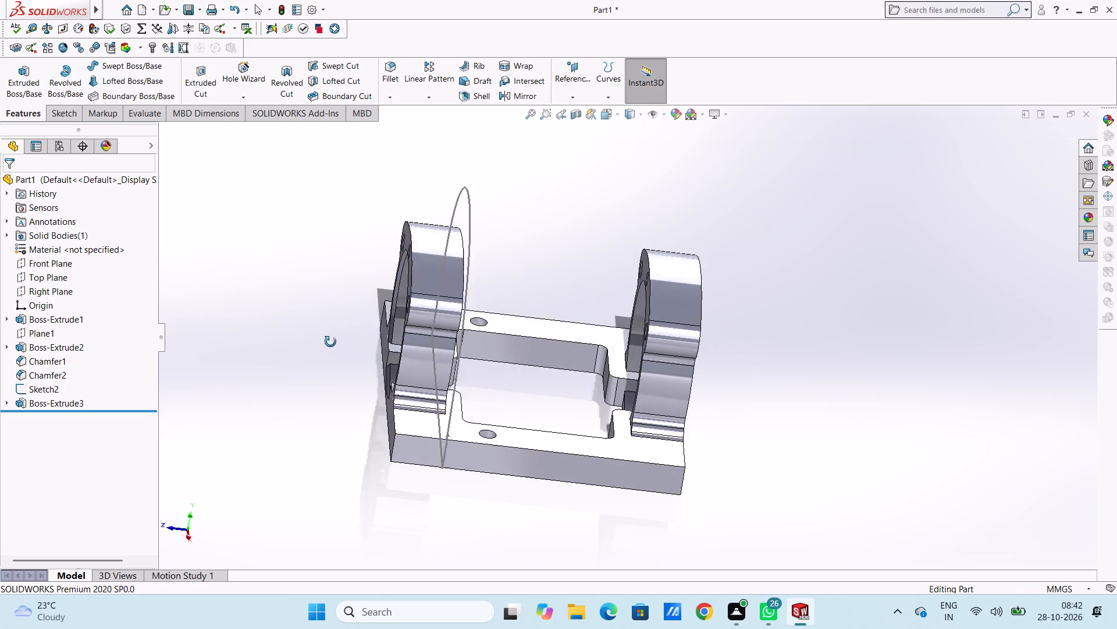
{"action": "middle_click_drag", "start_coordinate": [330, 342], "coordinate": [271, 351]}
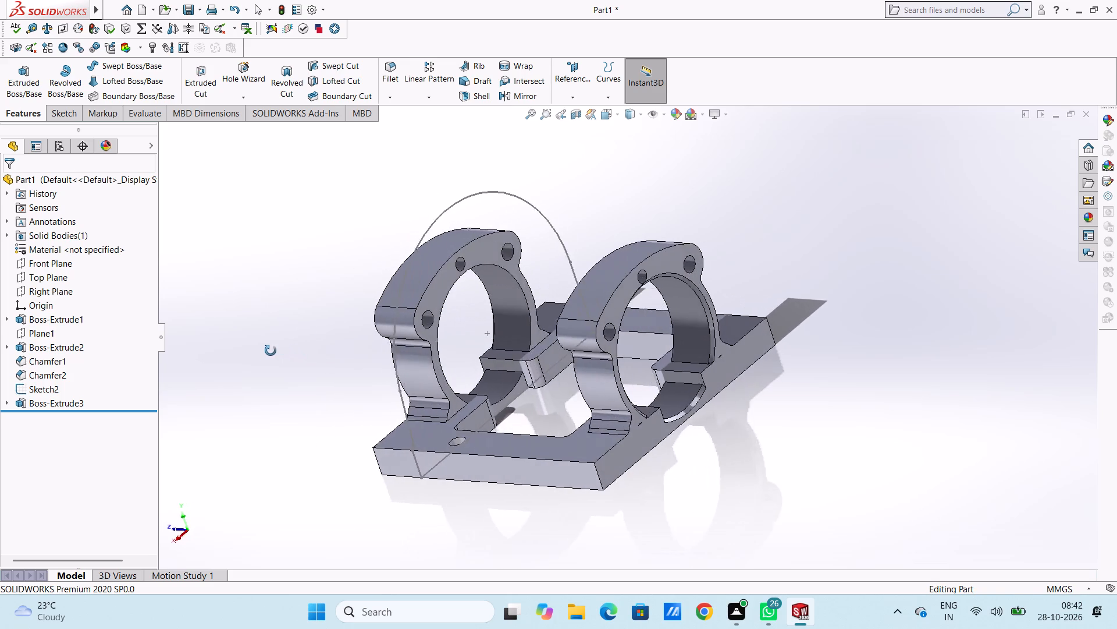
{"action": "middle_click_drag", "start_coordinate": [271, 351], "coordinate": [329, 376]}
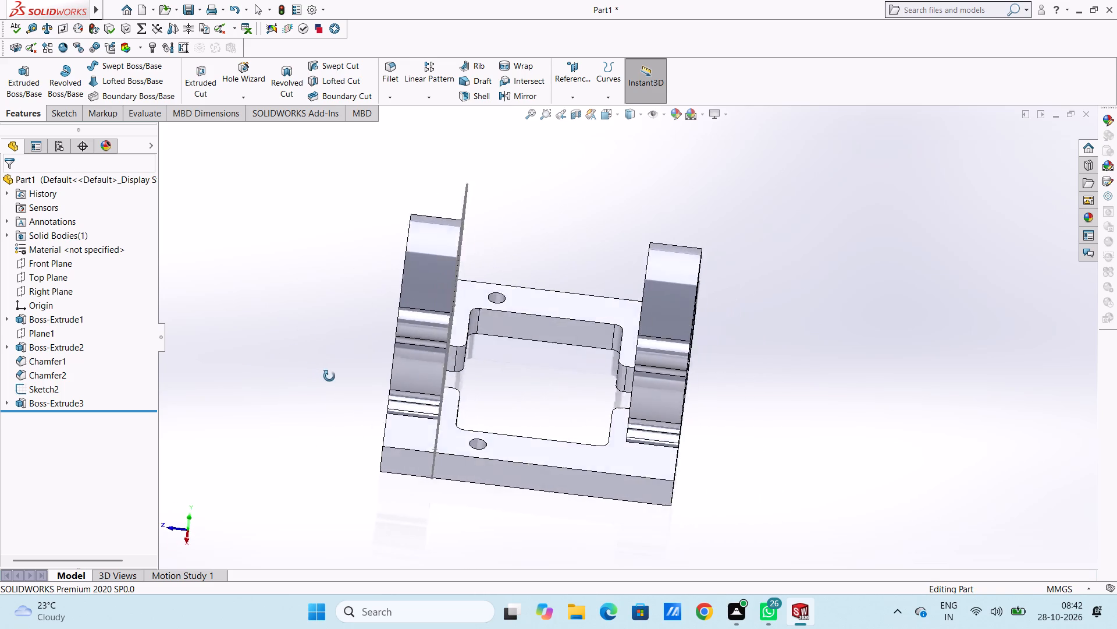
{"action": "middle_click_drag", "start_coordinate": [329, 376], "coordinate": [289, 350]}
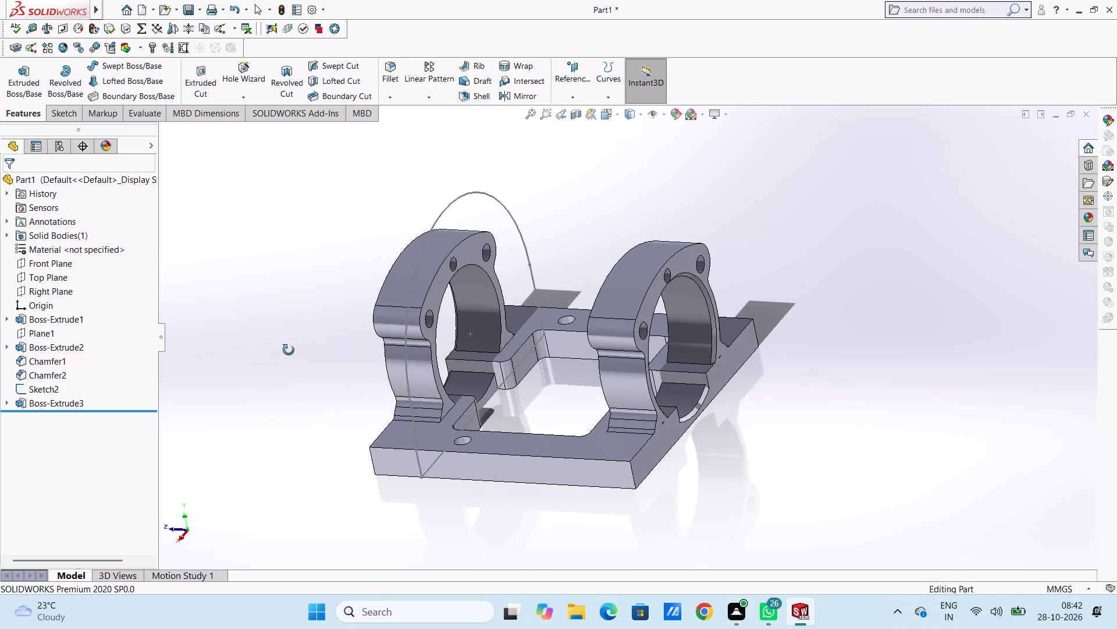
{"action": "middle_click_drag", "start_coordinate": [289, 350], "coordinate": [284, 351]}
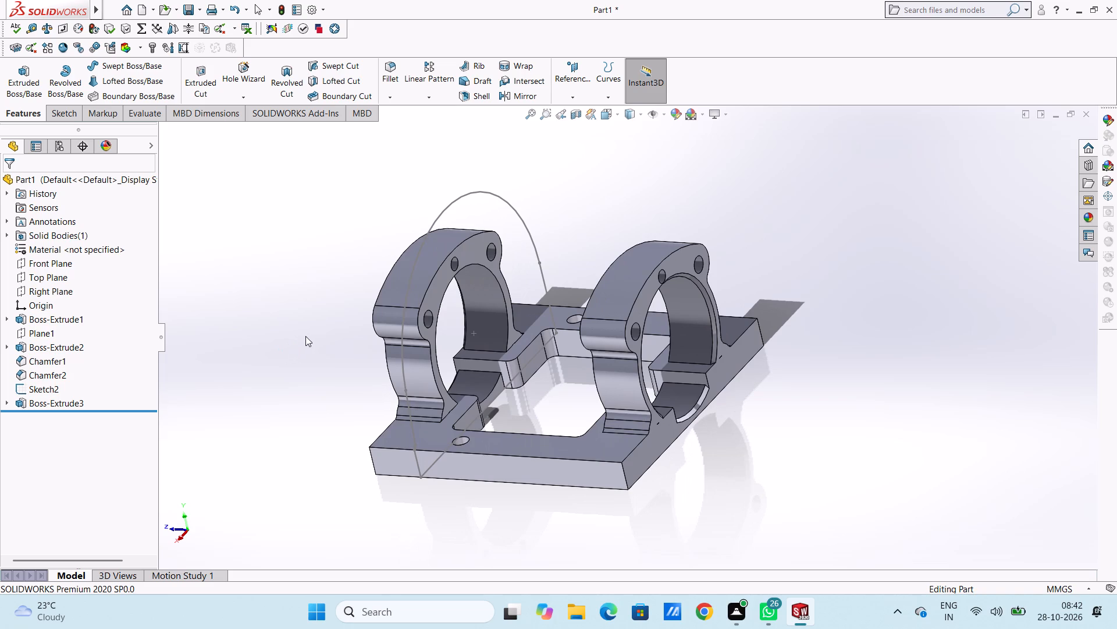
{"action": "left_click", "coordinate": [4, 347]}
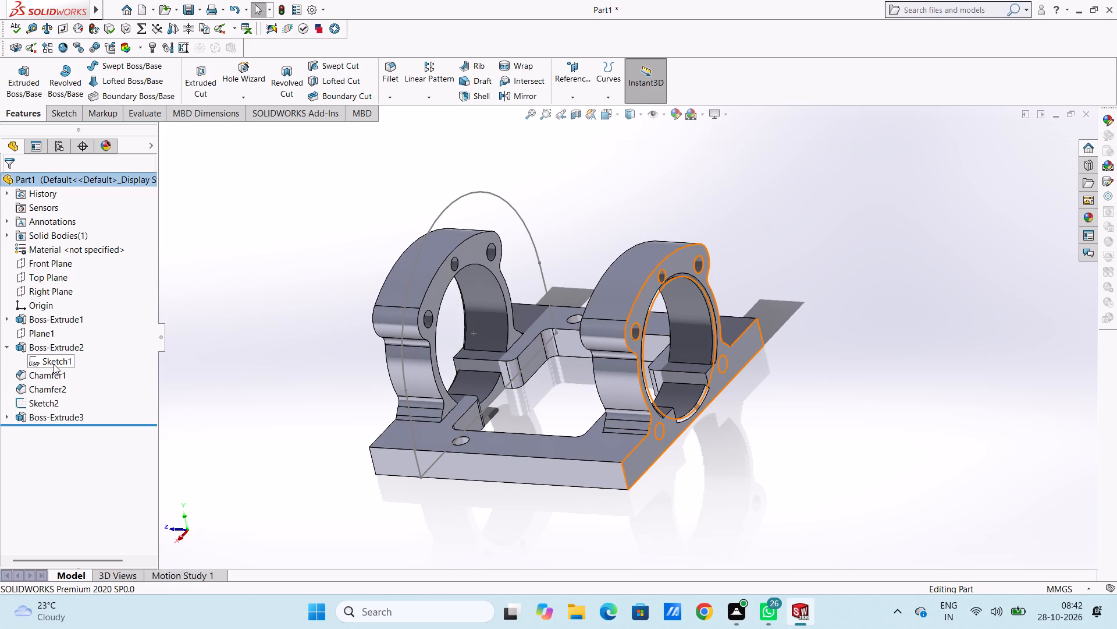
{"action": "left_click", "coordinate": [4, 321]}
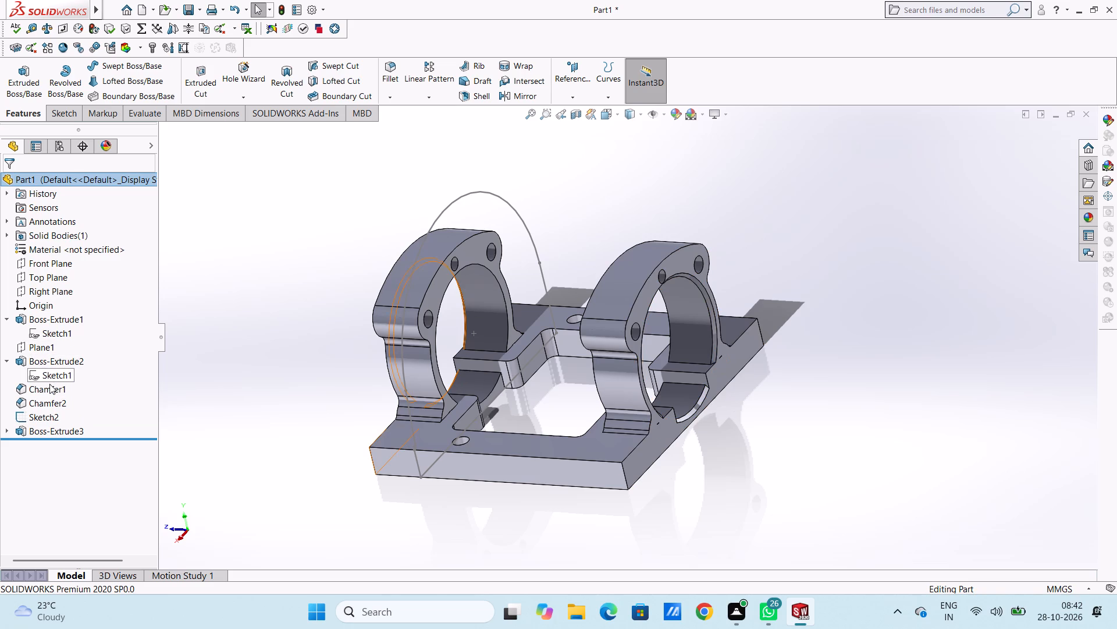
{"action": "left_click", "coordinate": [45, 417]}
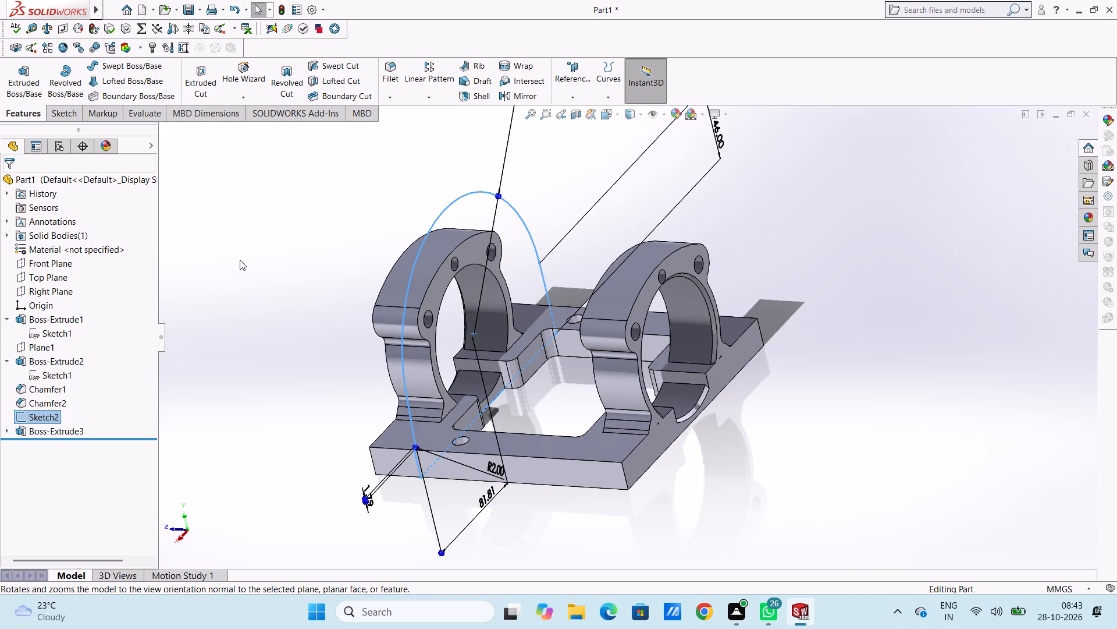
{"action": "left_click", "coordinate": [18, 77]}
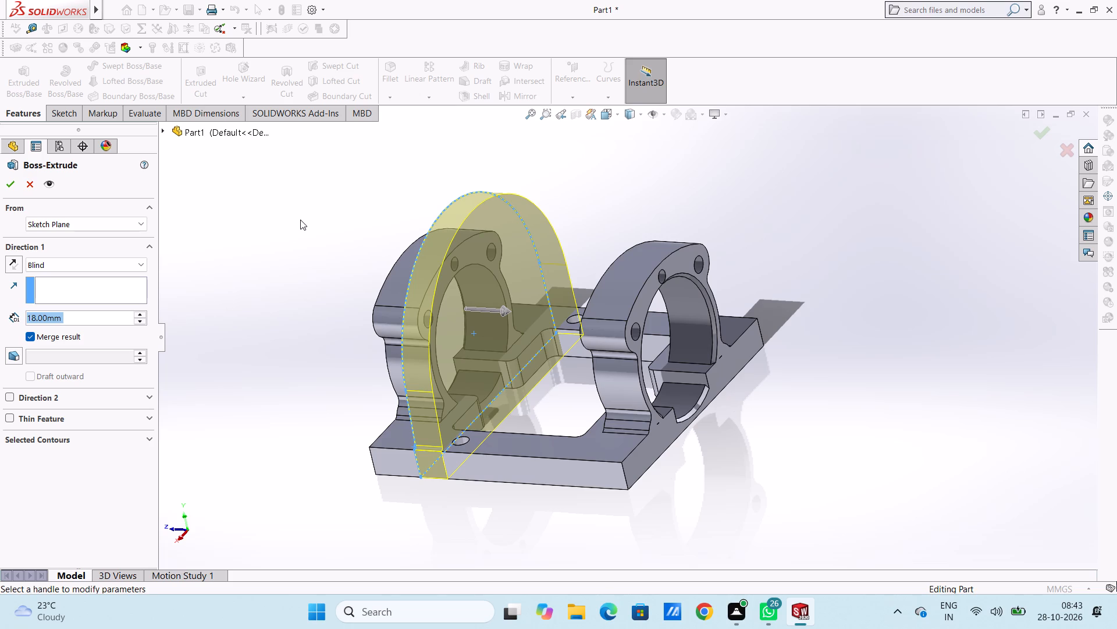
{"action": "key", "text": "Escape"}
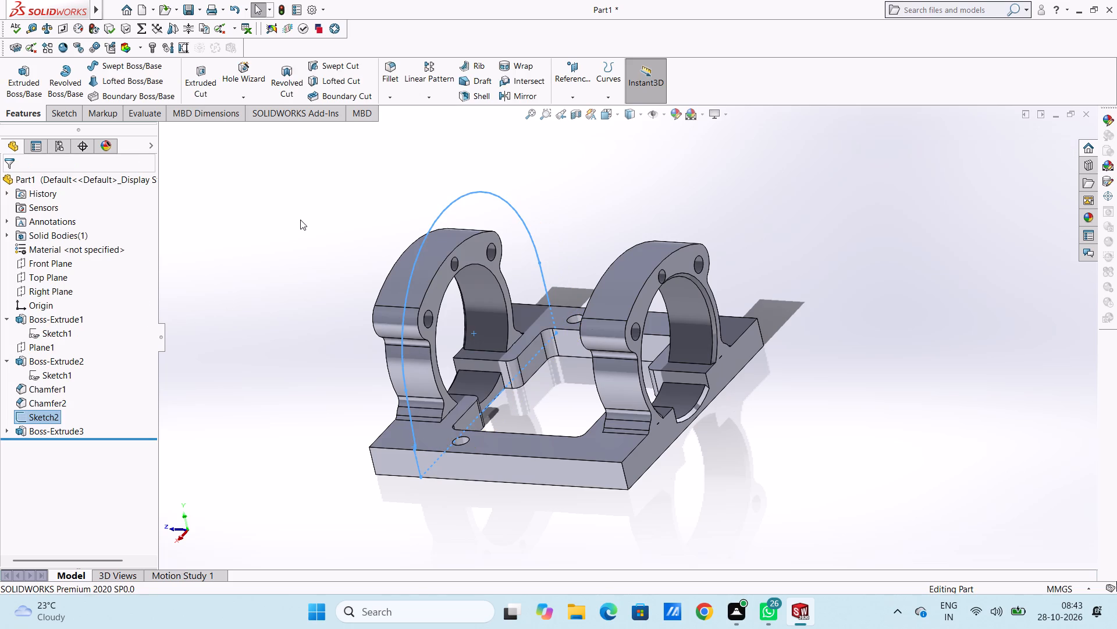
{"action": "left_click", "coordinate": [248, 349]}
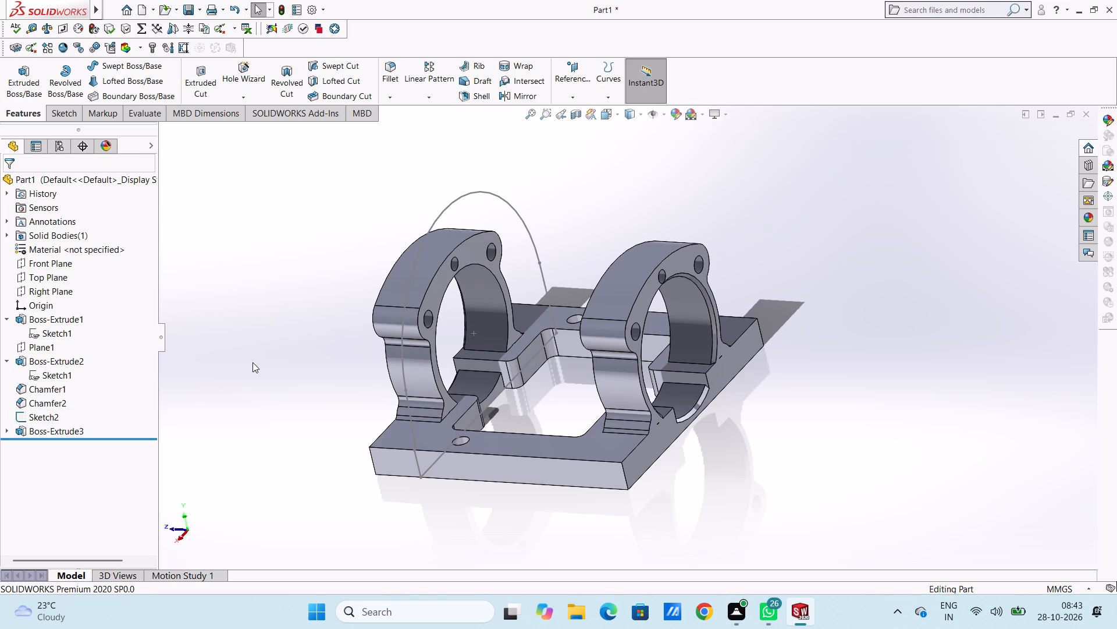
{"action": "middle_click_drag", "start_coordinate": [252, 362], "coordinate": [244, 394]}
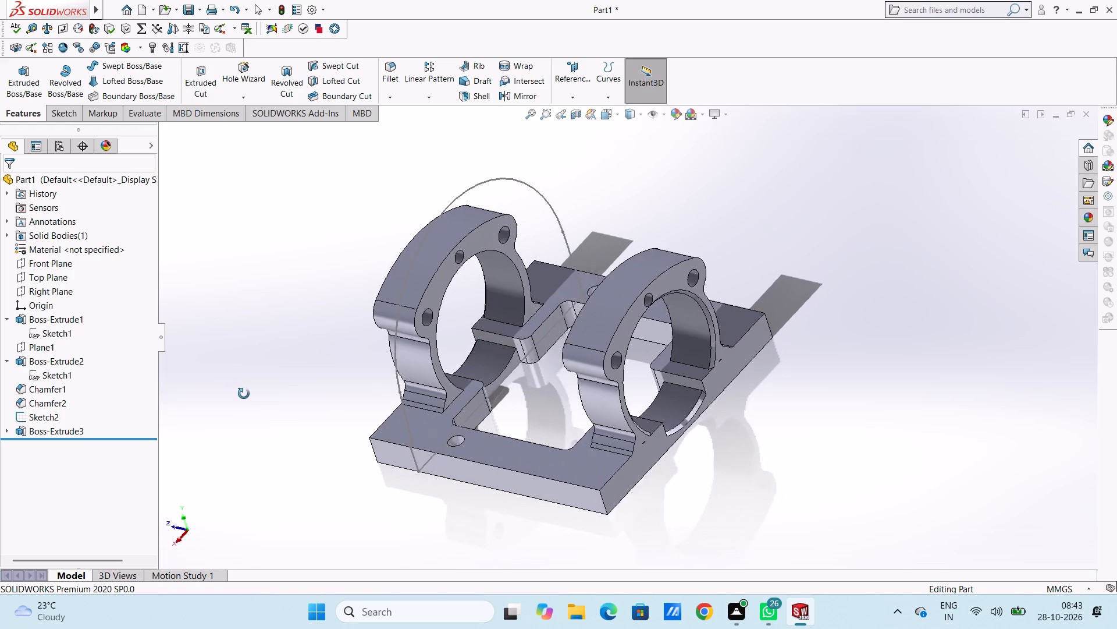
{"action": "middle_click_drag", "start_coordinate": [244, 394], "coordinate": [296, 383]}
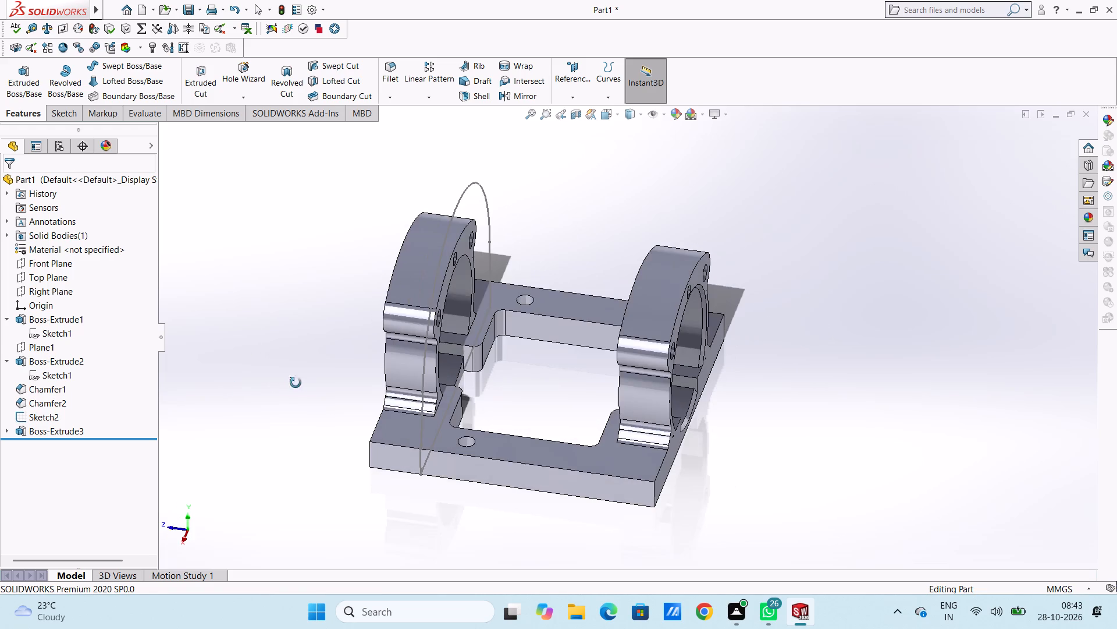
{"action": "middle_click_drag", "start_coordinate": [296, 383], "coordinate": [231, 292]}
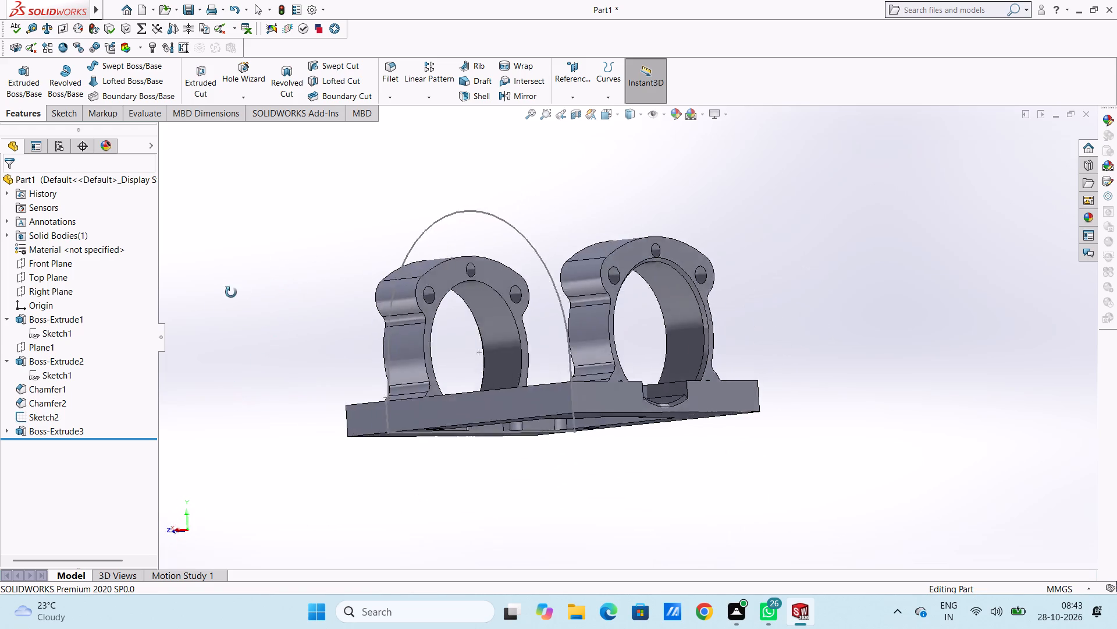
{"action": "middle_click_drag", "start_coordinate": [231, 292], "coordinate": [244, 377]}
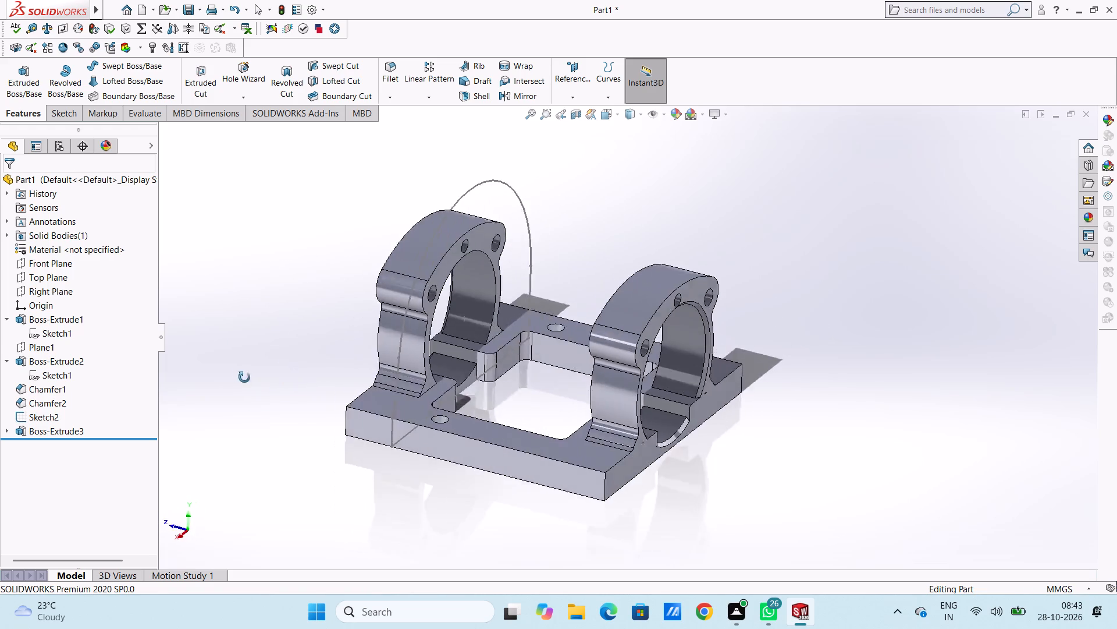
Examine the ring brackets, the frame base and its openings from several angles.
{"action": "middle_click_drag", "start_coordinate": [244, 377], "coordinate": [240, 377]}
{"action": "scroll", "coordinate": [229, 344], "scroll_direction": "down", "scroll_amount": 1}
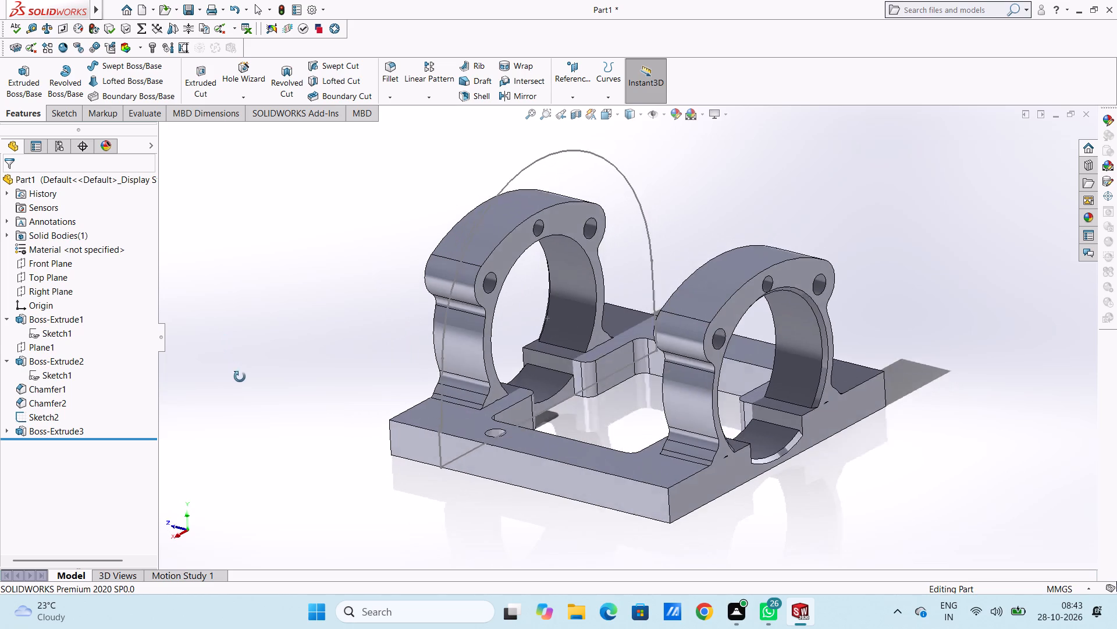
{"action": "middle_click_drag", "start_coordinate": [240, 377], "coordinate": [243, 396]}
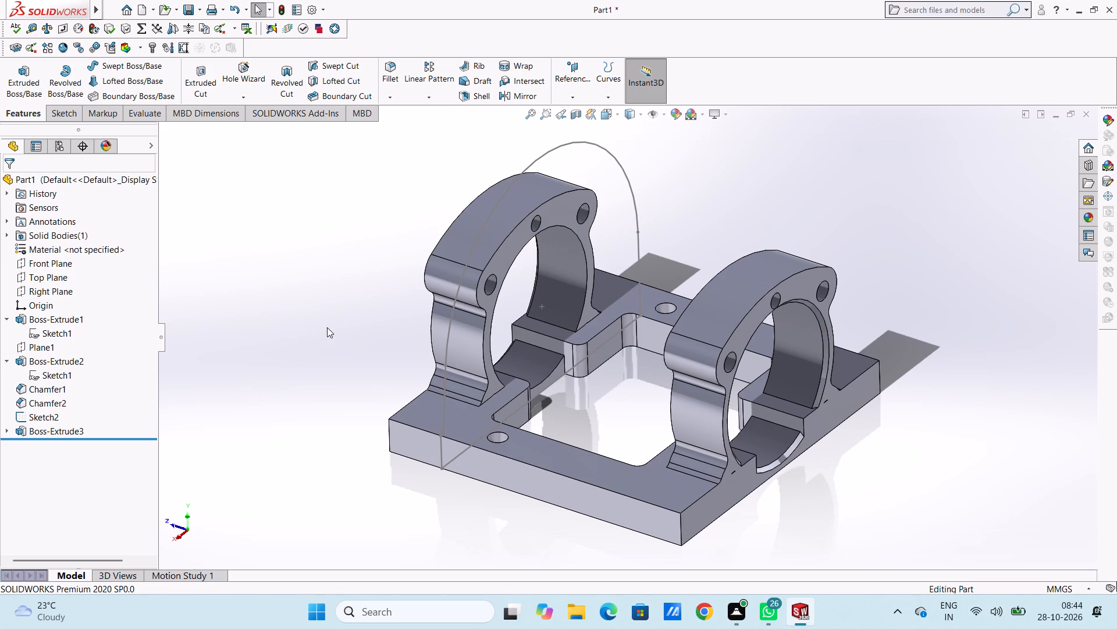
{"action": "middle_click_drag", "start_coordinate": [327, 327], "coordinate": [275, 289]}
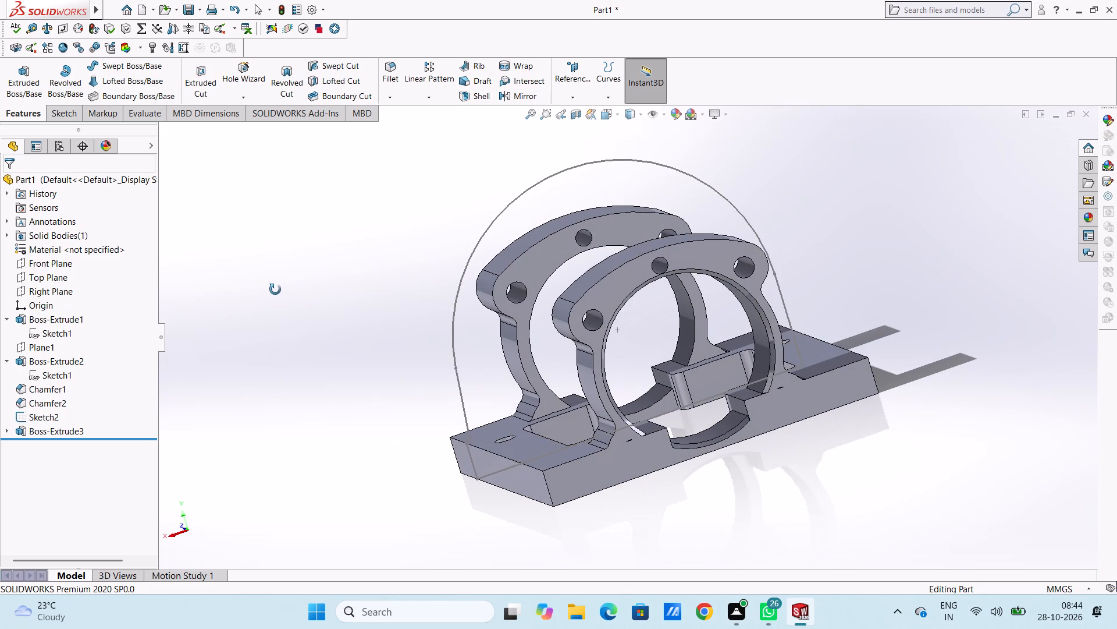
{"action": "middle_click_drag", "start_coordinate": [275, 289], "coordinate": [577, 358]}
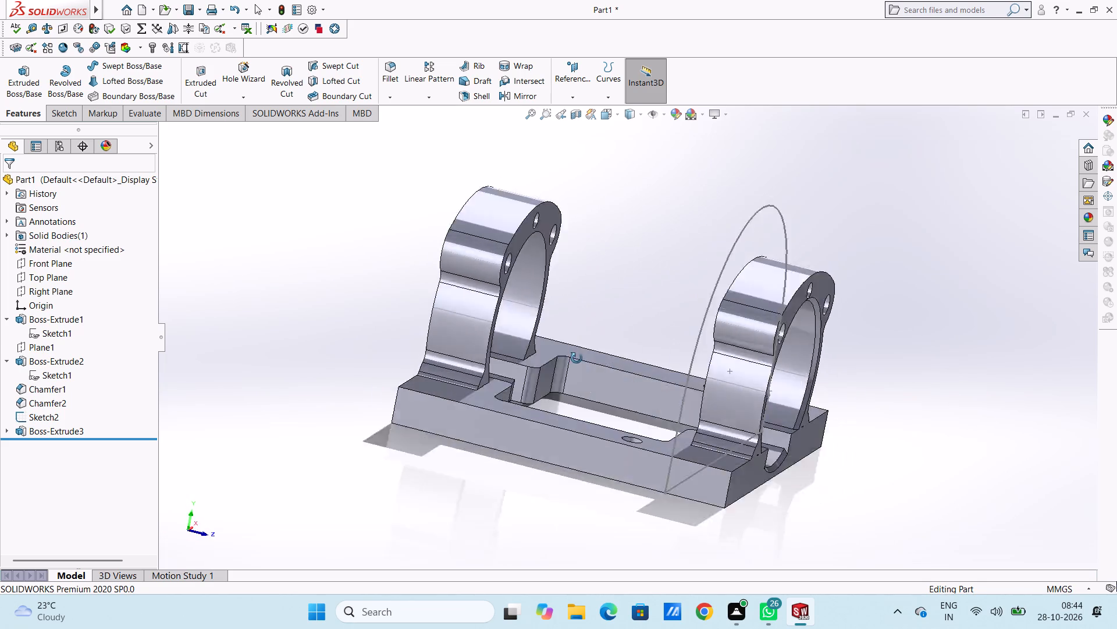
{"action": "middle_click_drag", "start_coordinate": [577, 358], "coordinate": [555, 347]}
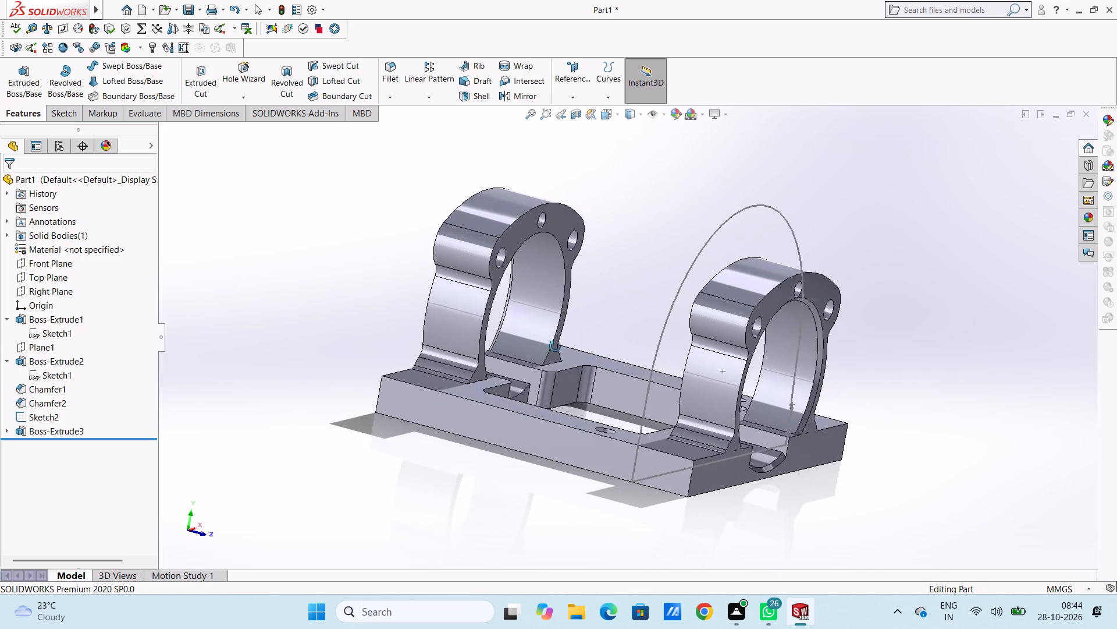
{"action": "middle_click_drag", "start_coordinate": [555, 347], "coordinate": [555, 347]}
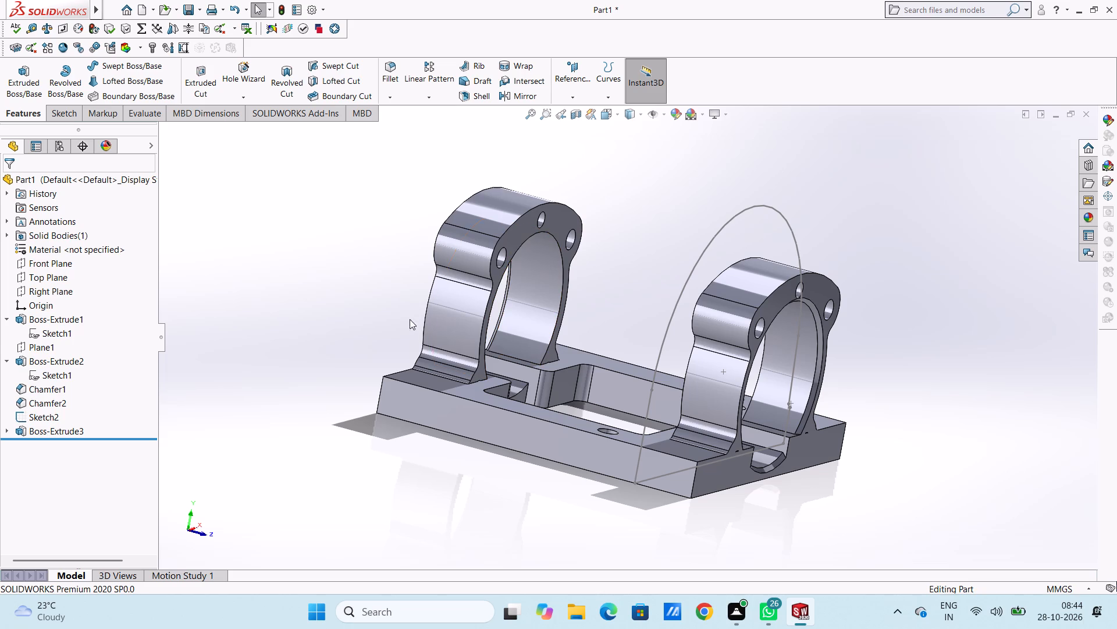
{"action": "middle_click_drag", "start_coordinate": [332, 232], "coordinate": [627, 302]}
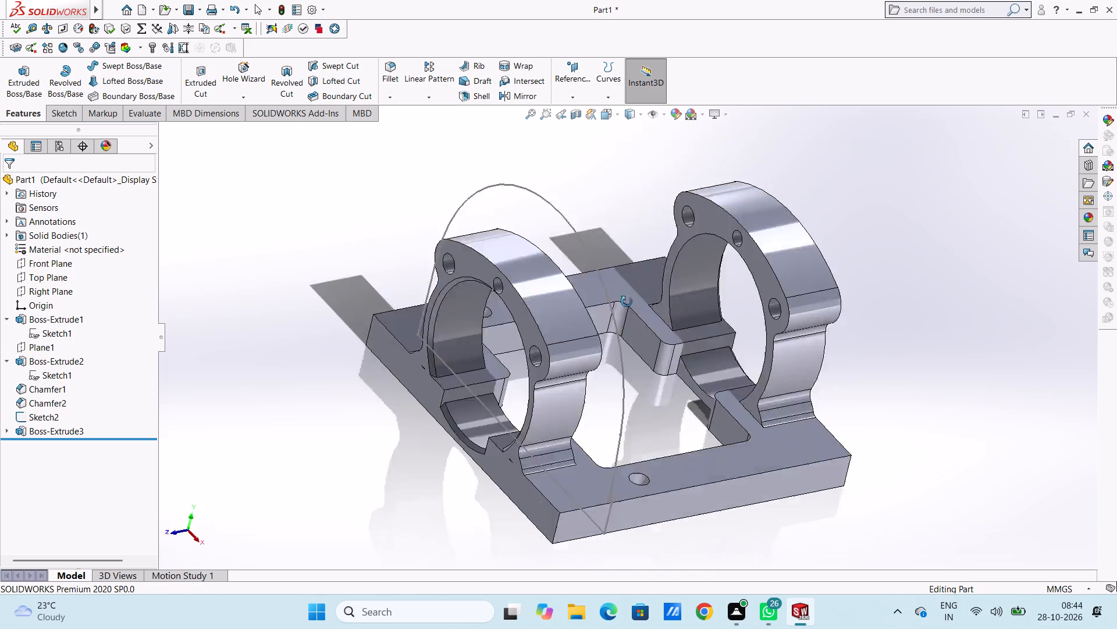
{"action": "middle_click_drag", "start_coordinate": [627, 302], "coordinate": [503, 358]}
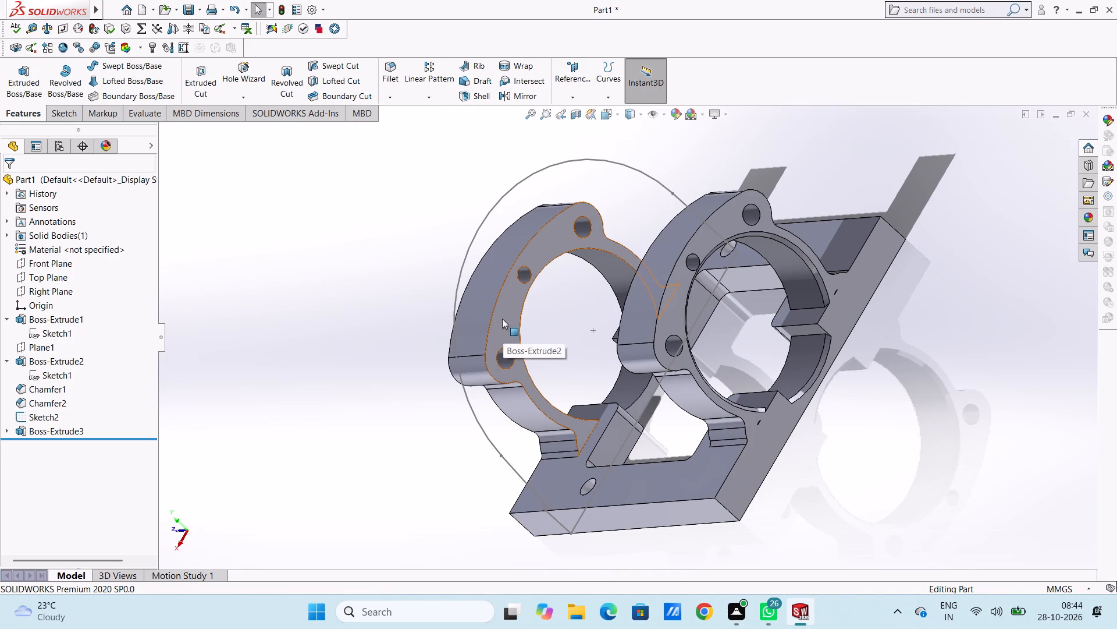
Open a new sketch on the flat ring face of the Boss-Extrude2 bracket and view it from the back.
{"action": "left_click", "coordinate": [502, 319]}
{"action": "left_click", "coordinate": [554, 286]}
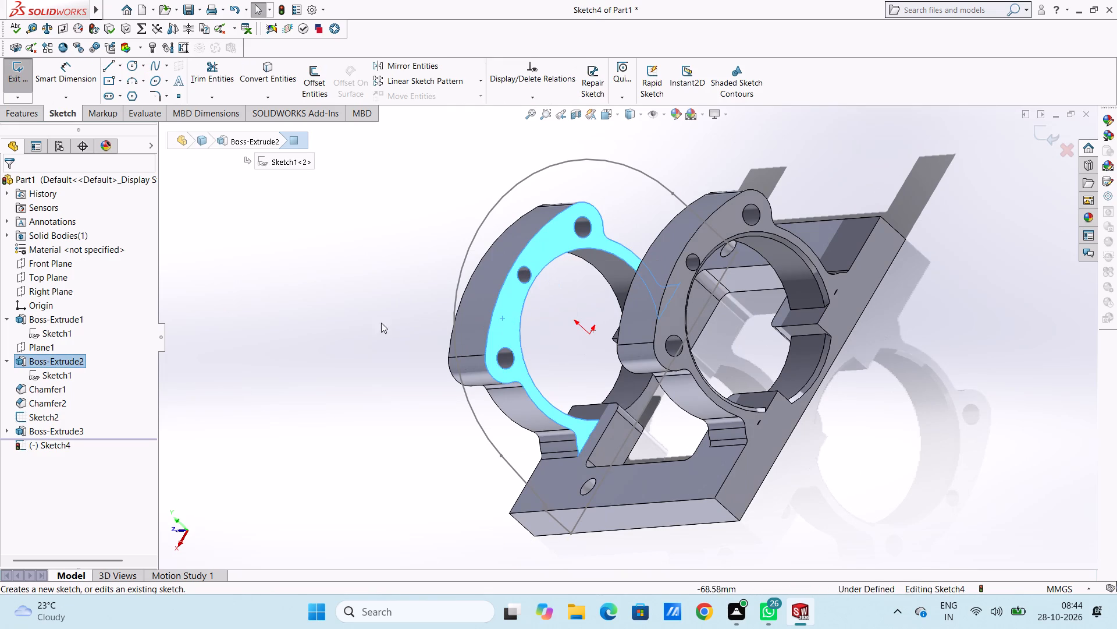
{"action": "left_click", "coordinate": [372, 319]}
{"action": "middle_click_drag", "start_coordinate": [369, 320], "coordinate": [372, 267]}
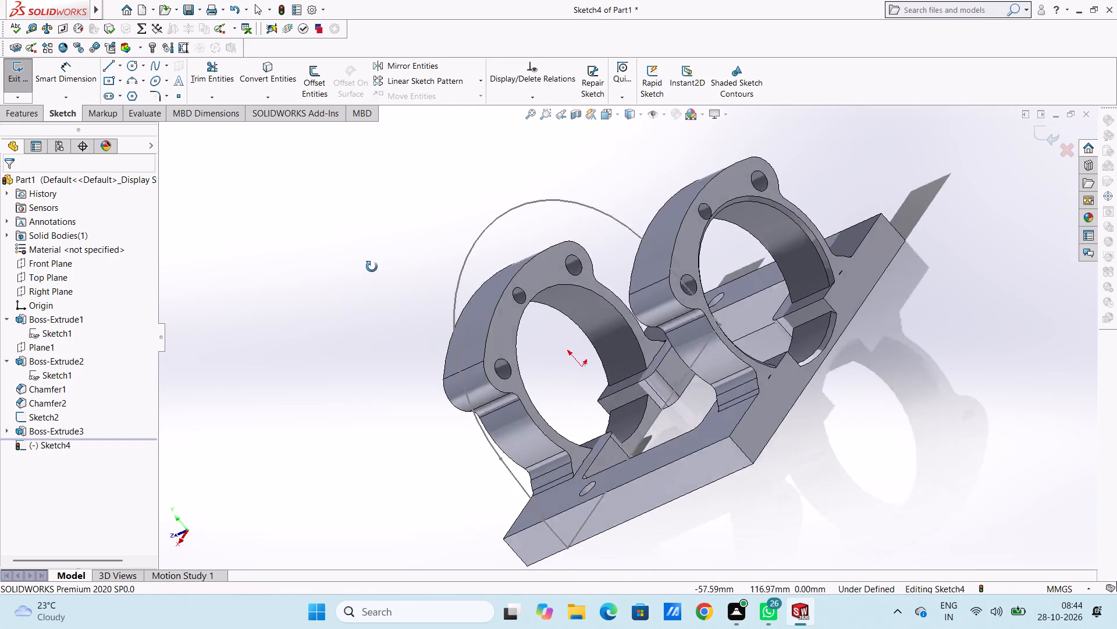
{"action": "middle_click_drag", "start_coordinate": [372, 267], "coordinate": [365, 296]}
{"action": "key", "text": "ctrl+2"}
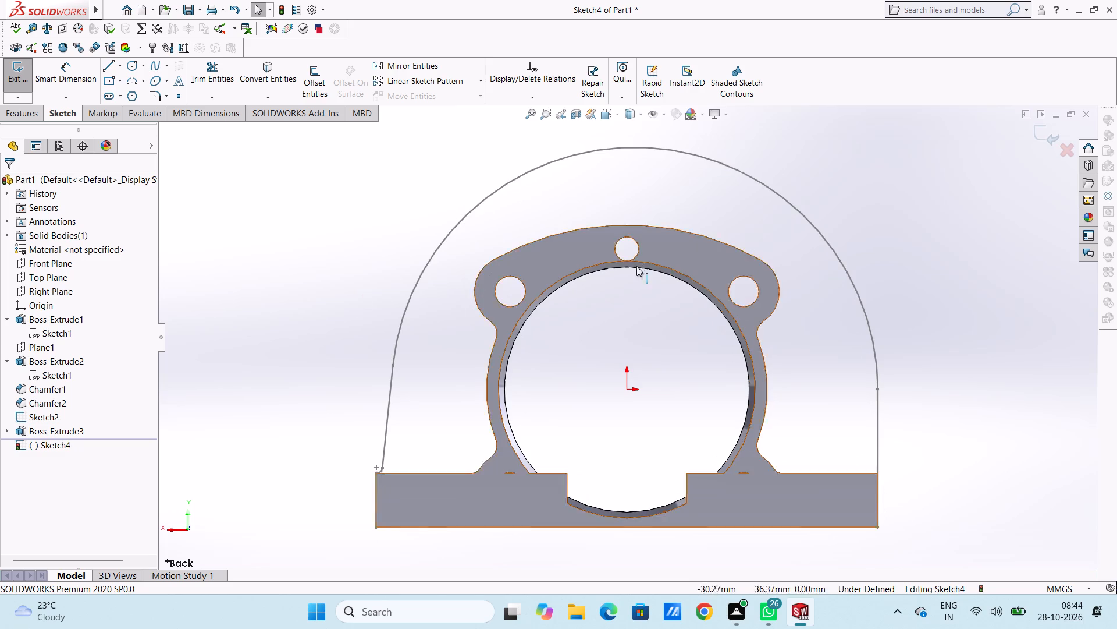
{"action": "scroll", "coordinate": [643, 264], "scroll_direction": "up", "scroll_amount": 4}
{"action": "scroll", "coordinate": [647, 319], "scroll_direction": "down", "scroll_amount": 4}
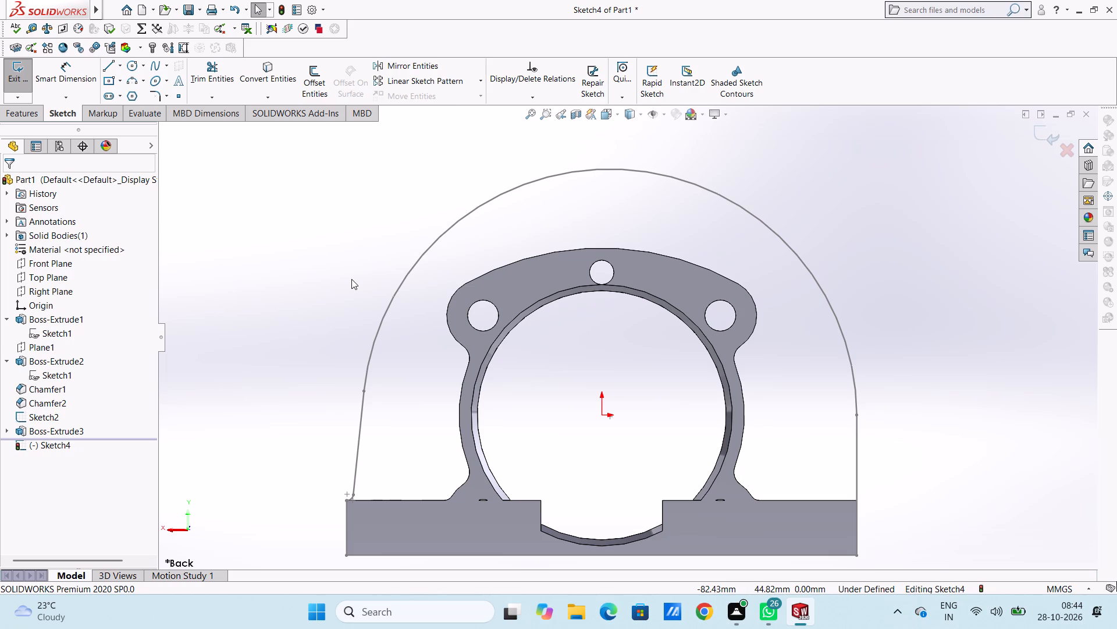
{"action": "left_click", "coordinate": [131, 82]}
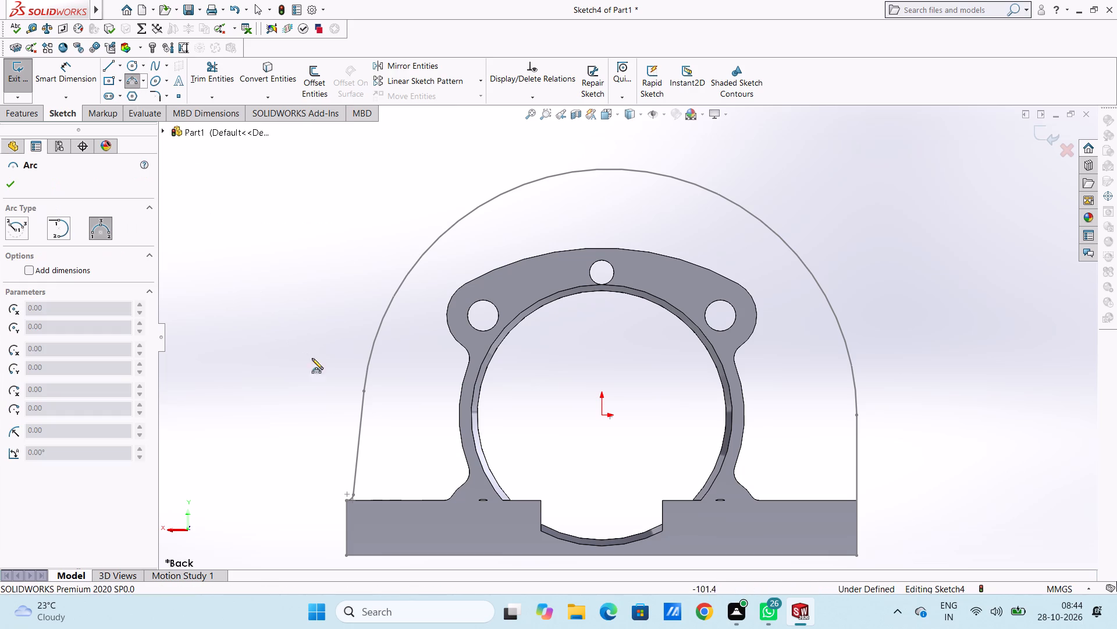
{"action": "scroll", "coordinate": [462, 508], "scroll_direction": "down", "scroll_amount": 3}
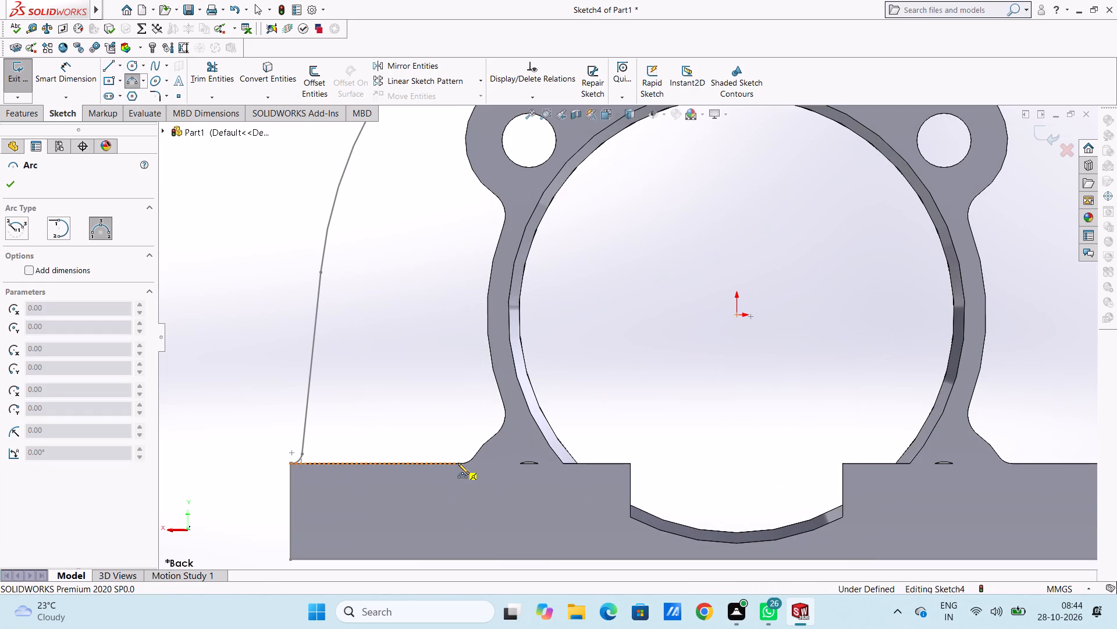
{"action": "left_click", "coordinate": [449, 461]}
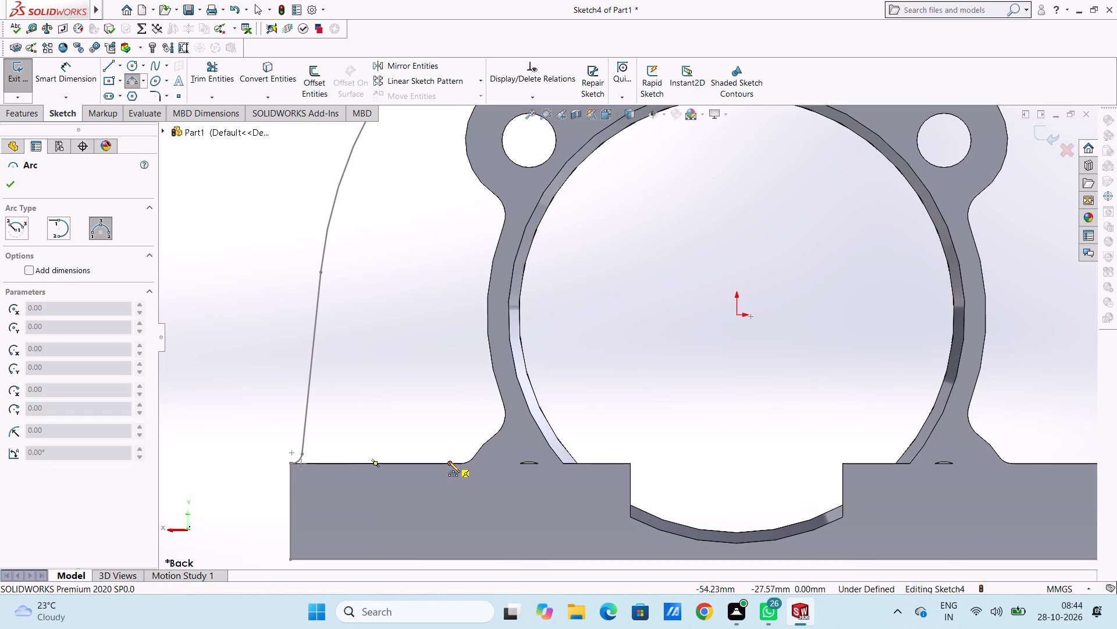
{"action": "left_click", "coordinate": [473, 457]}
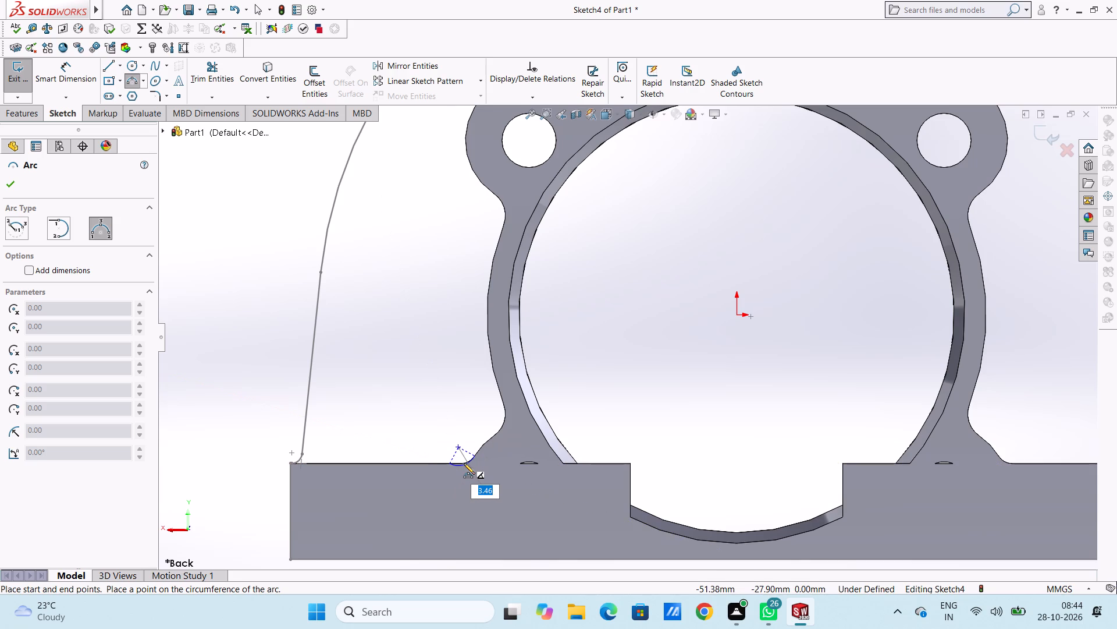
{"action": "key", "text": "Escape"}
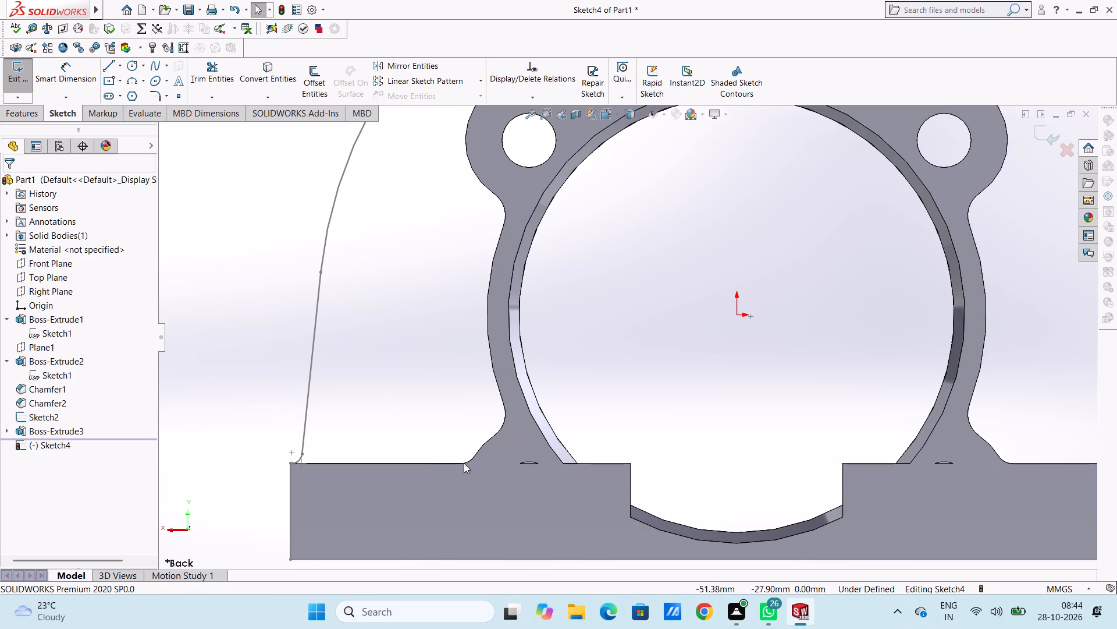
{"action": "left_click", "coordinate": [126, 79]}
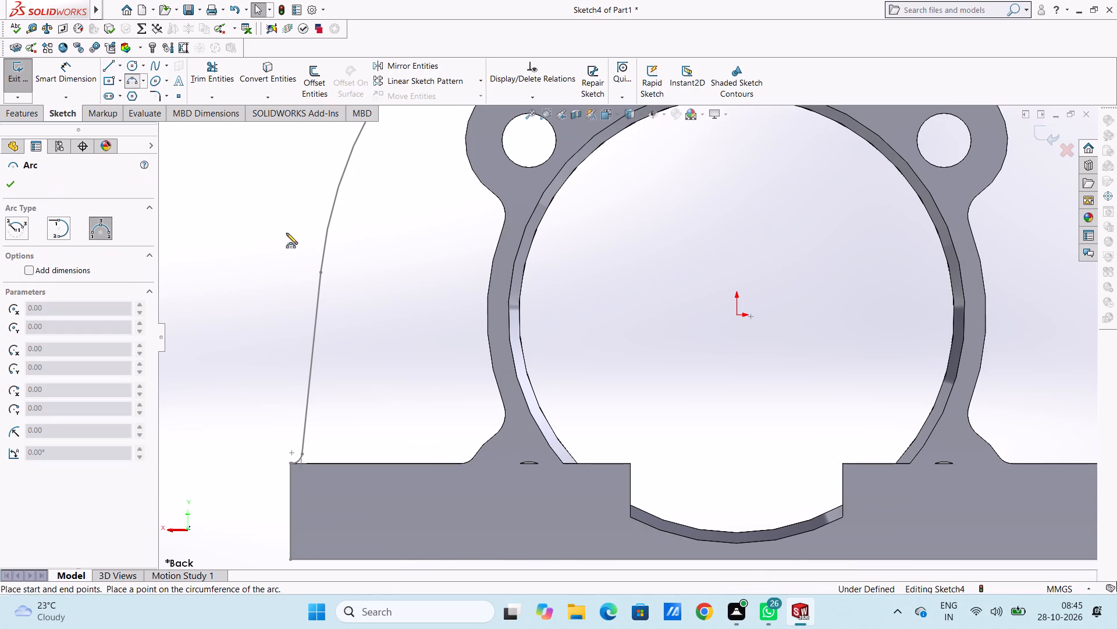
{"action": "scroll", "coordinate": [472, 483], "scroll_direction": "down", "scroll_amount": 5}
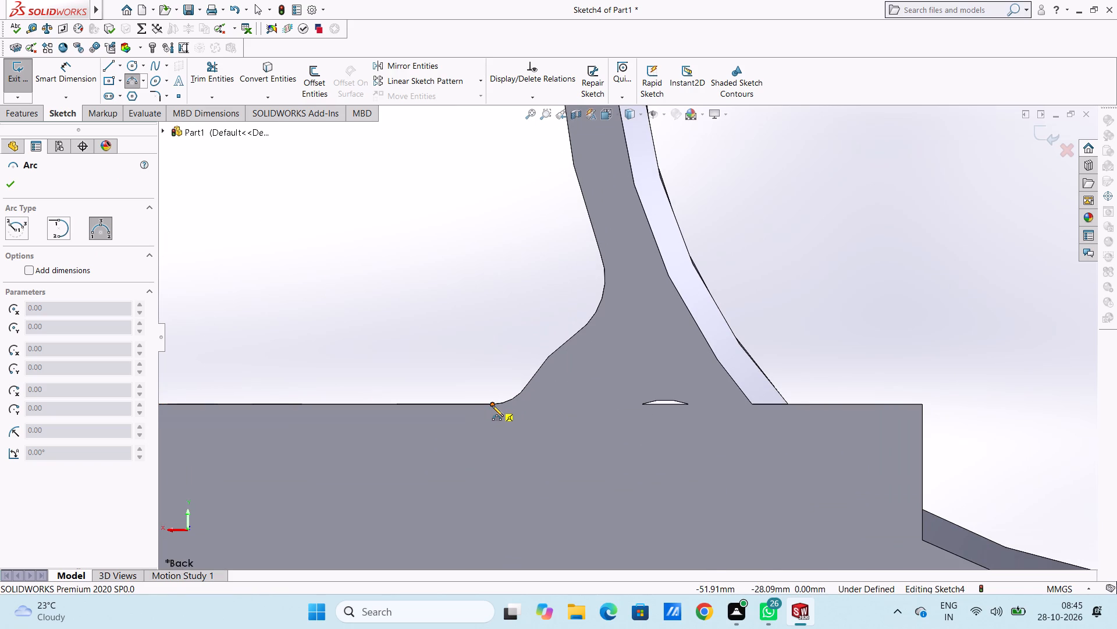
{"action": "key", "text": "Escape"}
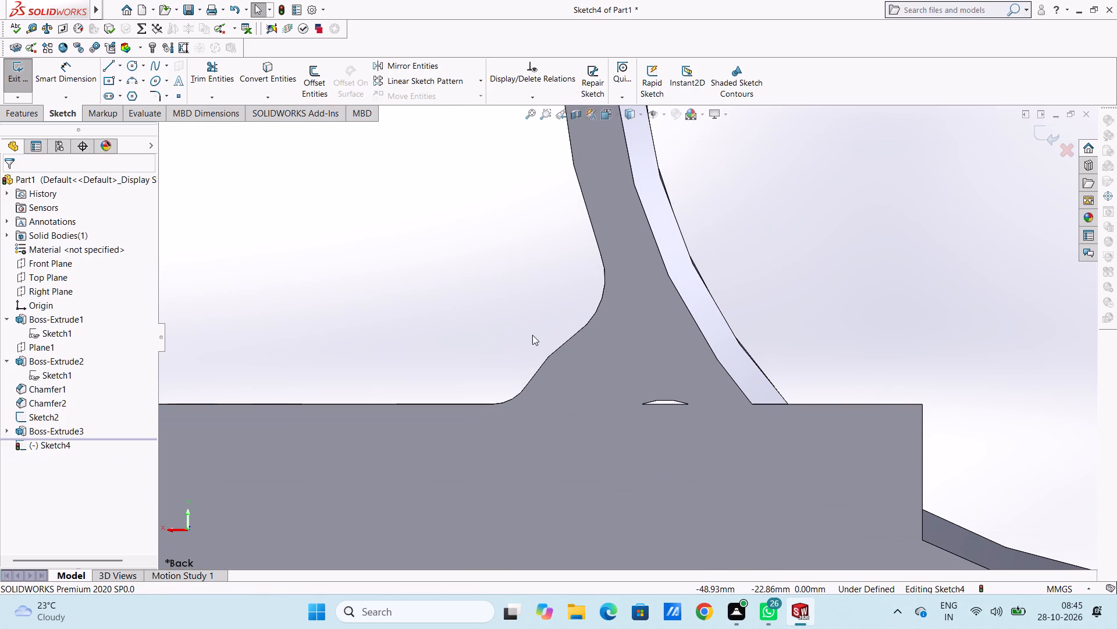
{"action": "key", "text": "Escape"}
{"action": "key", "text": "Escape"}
Examine the ring brackets' feet and the base's curved recess up close and from several angles.
{"action": "scroll", "coordinate": [532, 335], "scroll_direction": "up", "scroll_amount": 8}
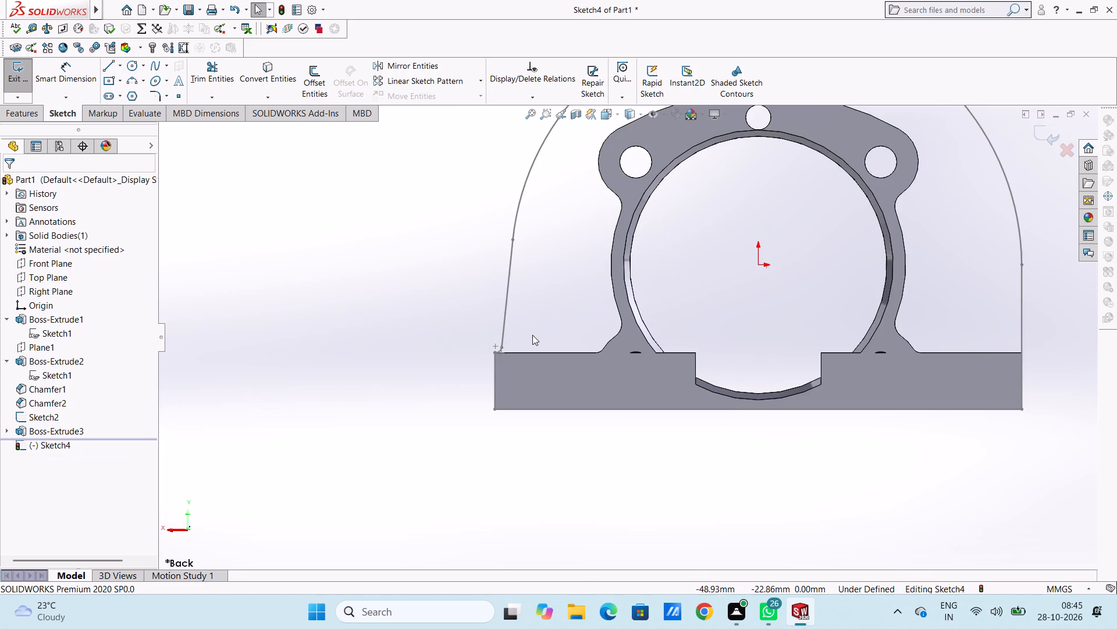
{"action": "scroll", "coordinate": [771, 429], "scroll_direction": "down", "scroll_amount": 4}
{"action": "middle_click_drag", "start_coordinate": [685, 200], "coordinate": [710, 215]}
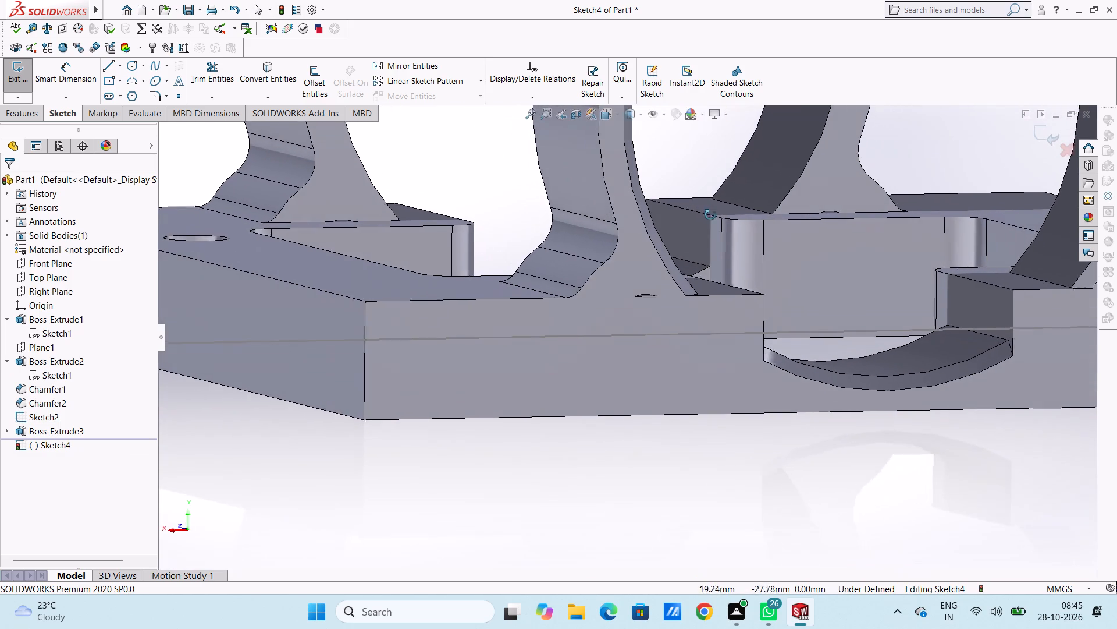
{"action": "middle_click_drag", "start_coordinate": [710, 215], "coordinate": [713, 216]}
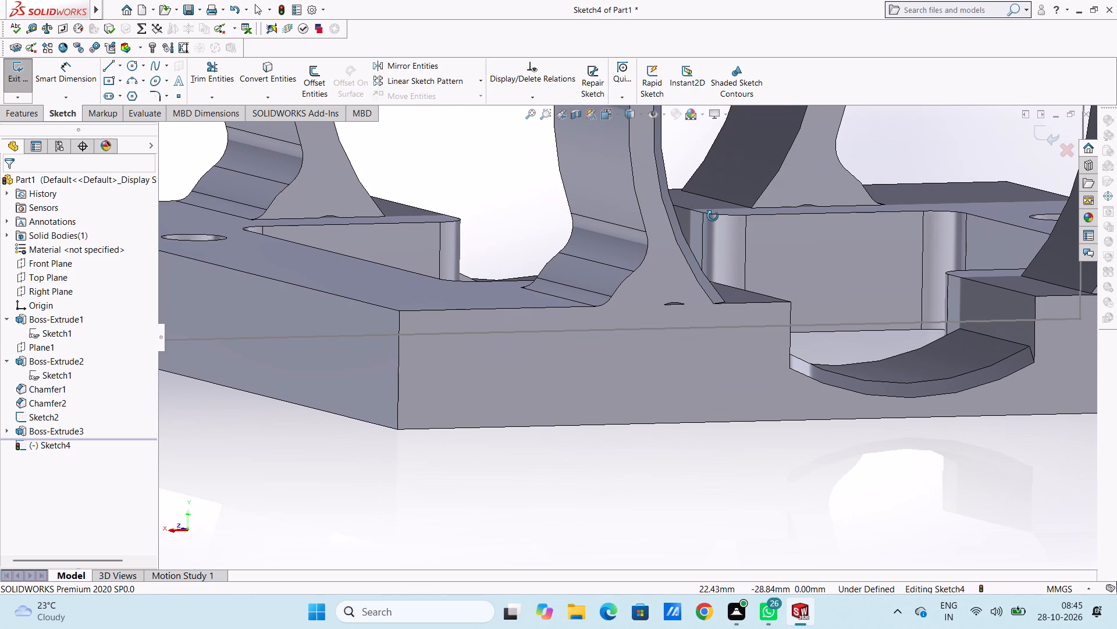
{"action": "middle_click_drag", "start_coordinate": [713, 216], "coordinate": [689, 213]}
{"action": "middle_click", "coordinate": [689, 213]}
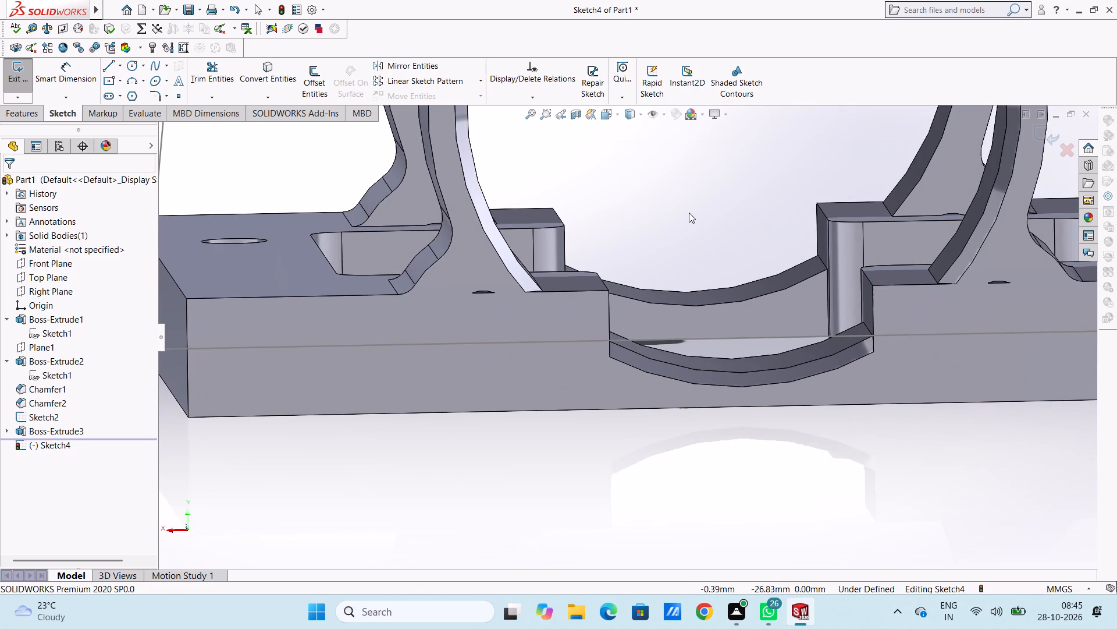
{"action": "scroll", "coordinate": [689, 213], "scroll_direction": "up", "scroll_amount": 5}
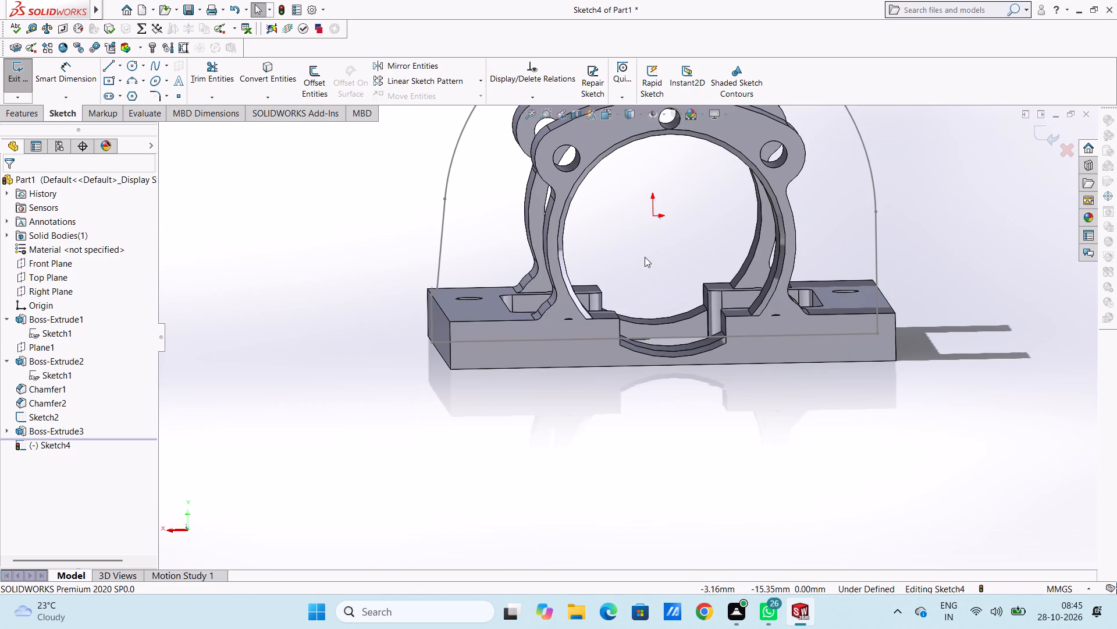
{"action": "middle_click_drag", "start_coordinate": [645, 257], "coordinate": [647, 249]}
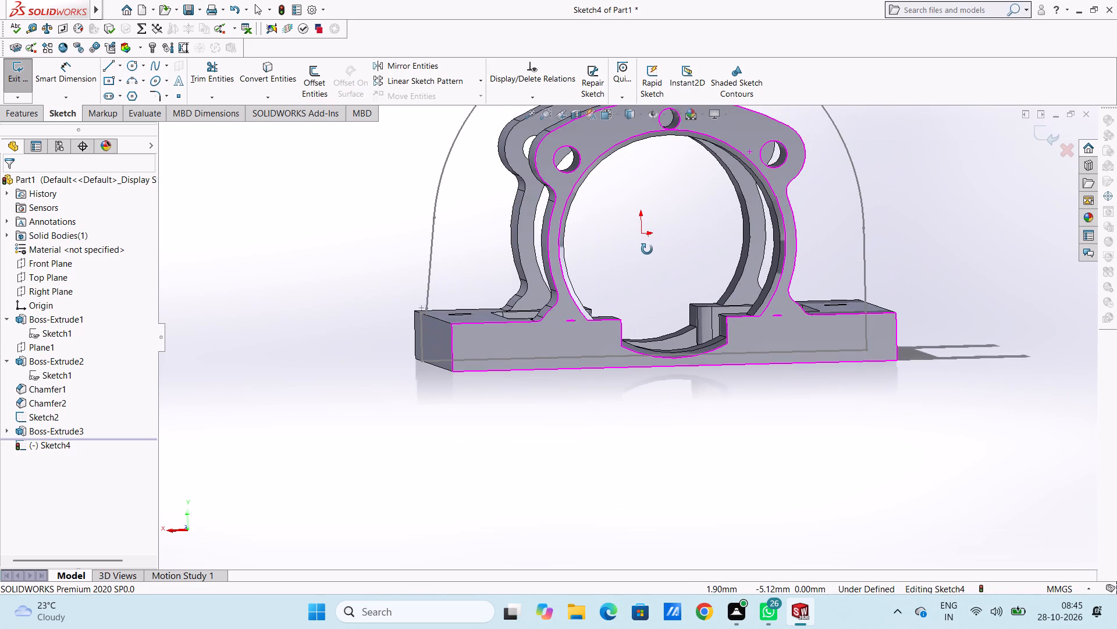
{"action": "middle_click_drag", "start_coordinate": [647, 249], "coordinate": [645, 250]}
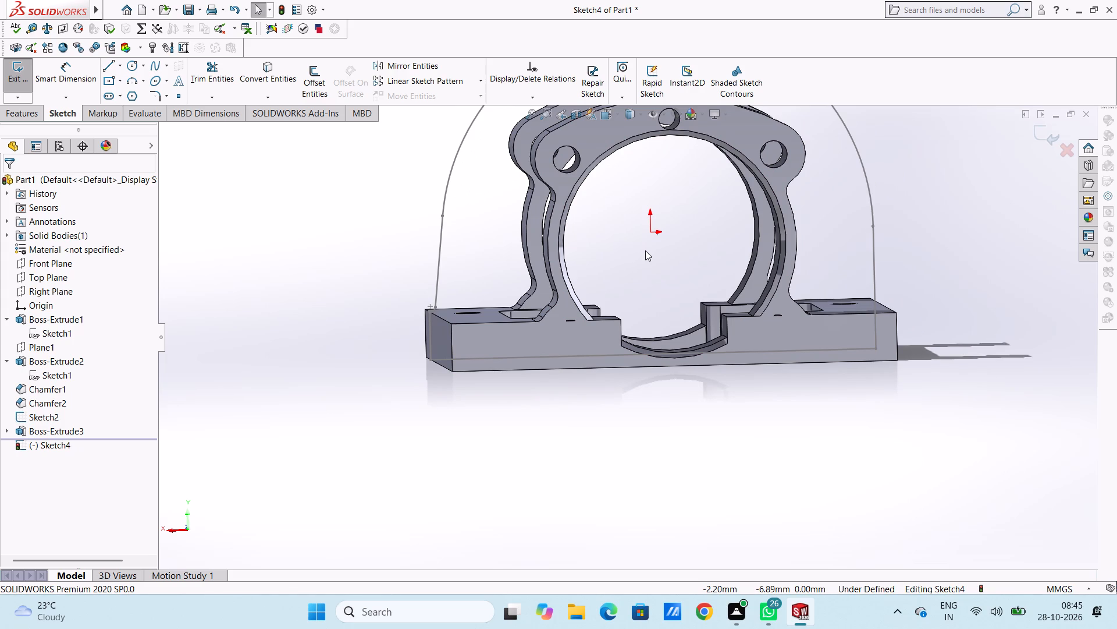
{"action": "scroll", "coordinate": [645, 250], "scroll_direction": "up", "scroll_amount": 2}
{"action": "middle_click_drag", "start_coordinate": [638, 284], "coordinate": [643, 301]}
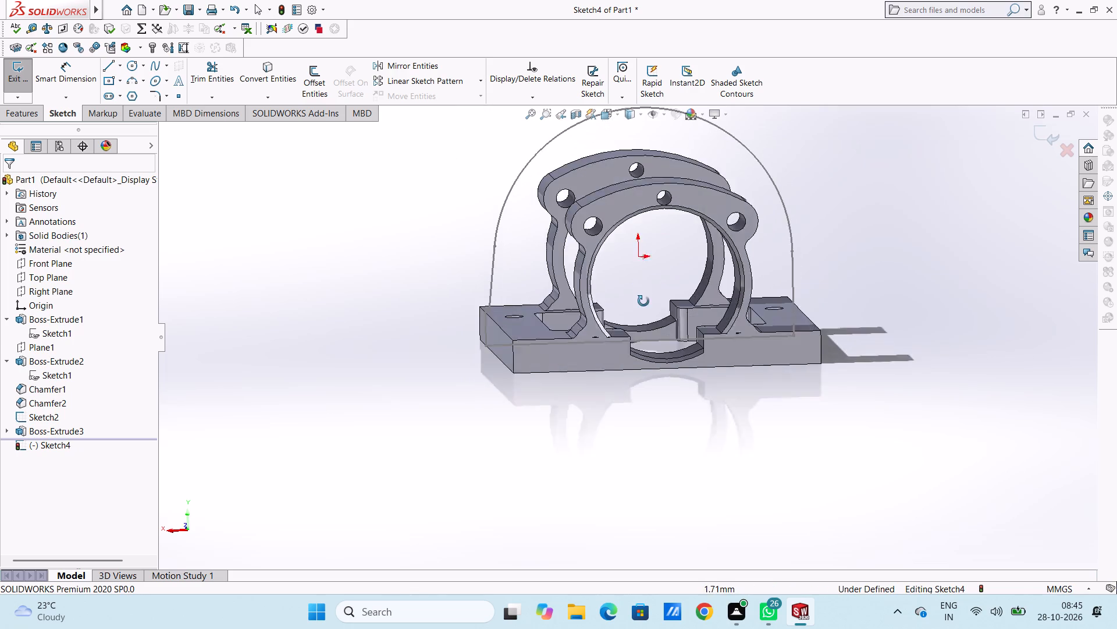
{"action": "middle_click_drag", "start_coordinate": [643, 301], "coordinate": [675, 378]}
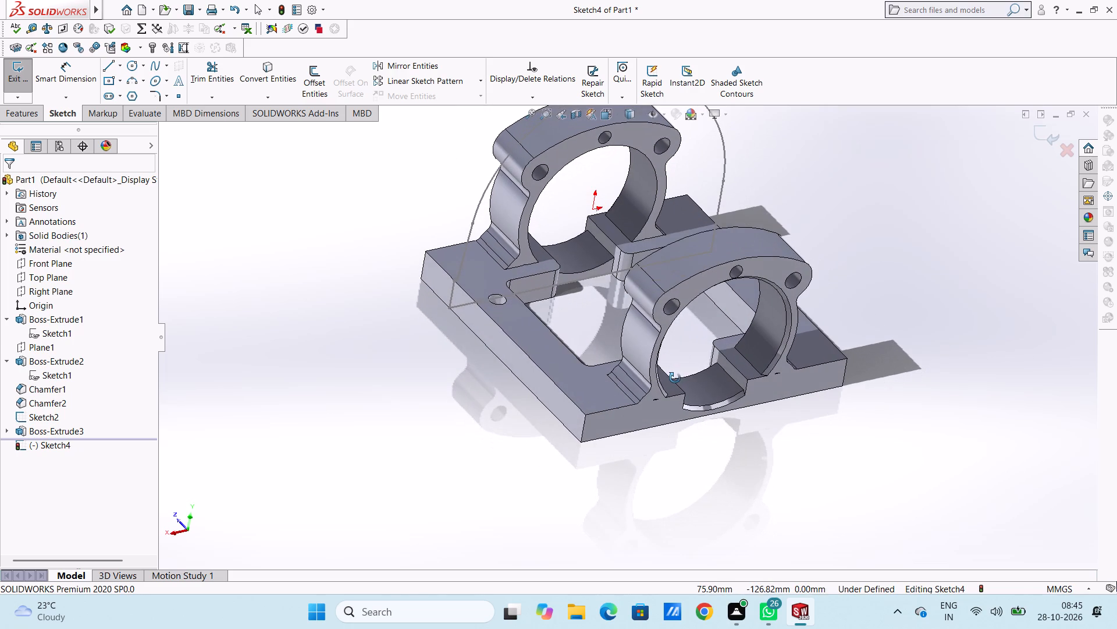
{"action": "middle_click_drag", "start_coordinate": [675, 378], "coordinate": [629, 243]}
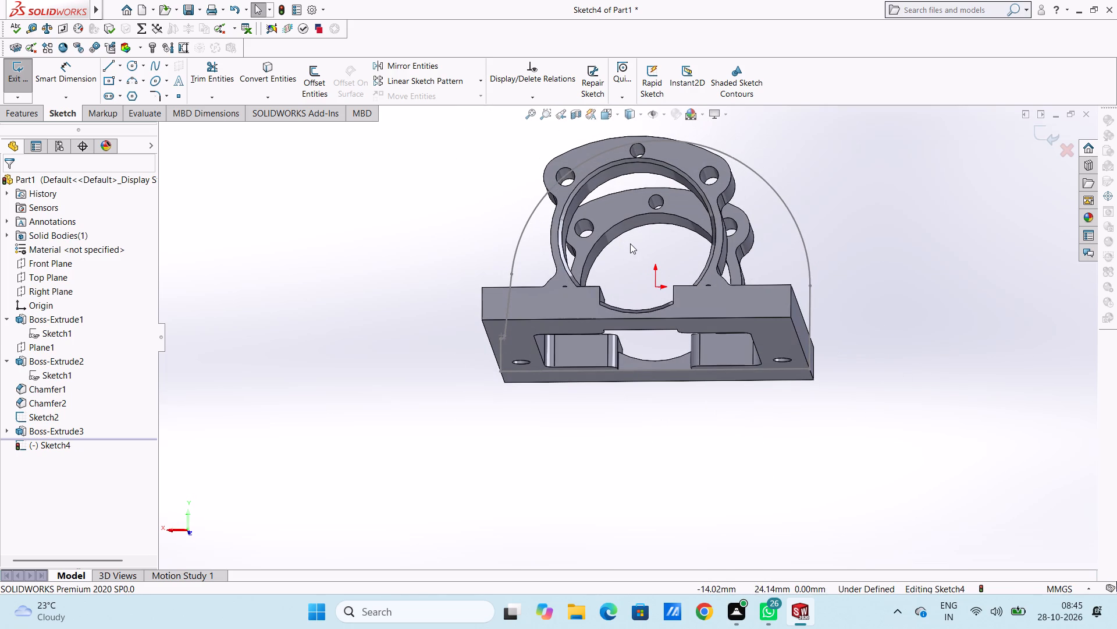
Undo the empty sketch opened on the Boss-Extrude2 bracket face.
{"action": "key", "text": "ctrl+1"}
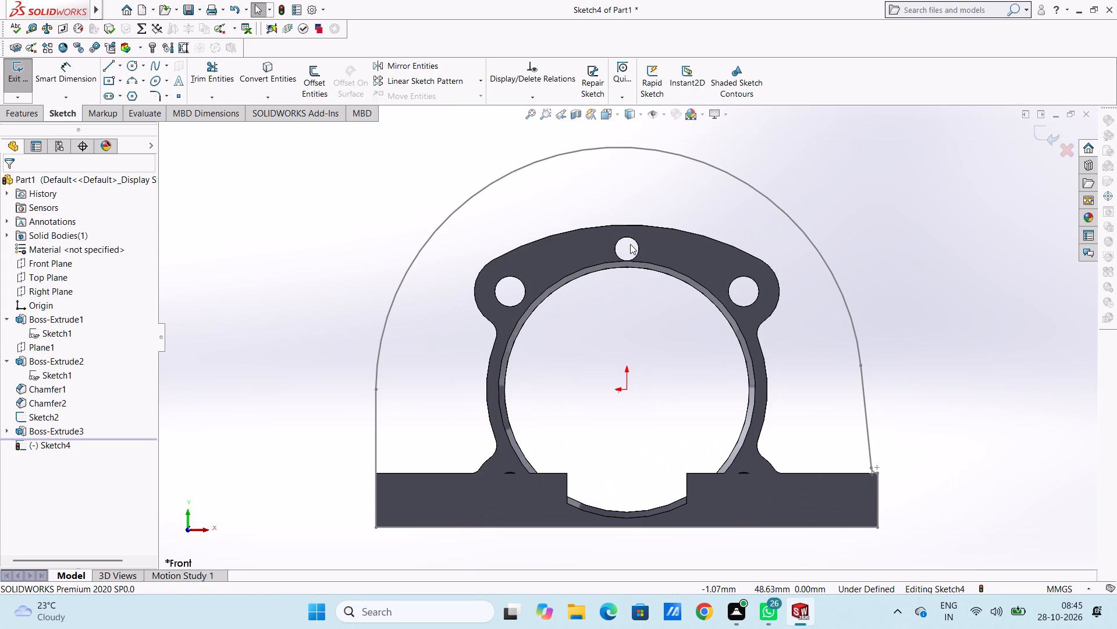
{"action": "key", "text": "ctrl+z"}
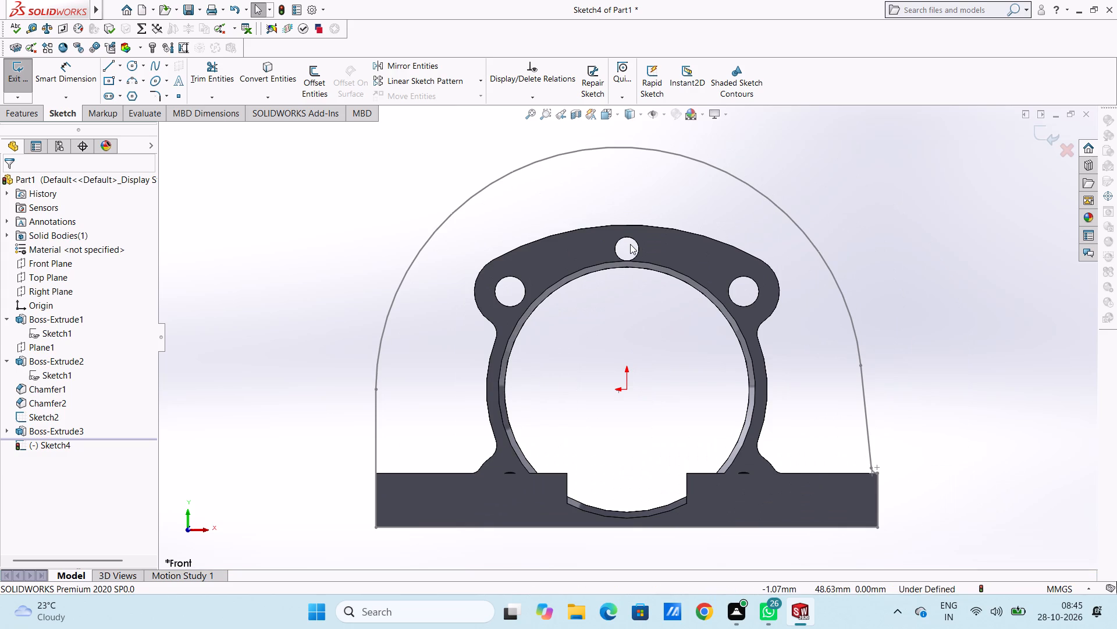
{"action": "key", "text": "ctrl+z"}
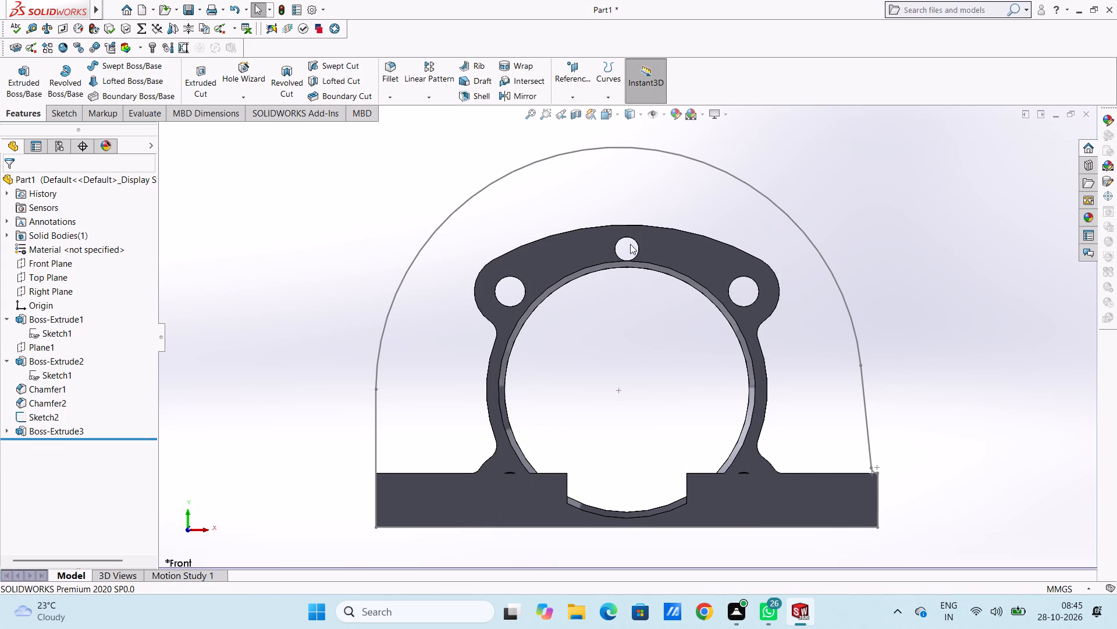
Open a sketch on the base's front face and draw a circle of about 5.1 mm radius below the bracket's left foot, touching the small arc.
{"action": "left_click", "coordinate": [520, 499]}
{"action": "left_click", "coordinate": [570, 469]}
{"action": "left_click", "coordinate": [573, 448]}
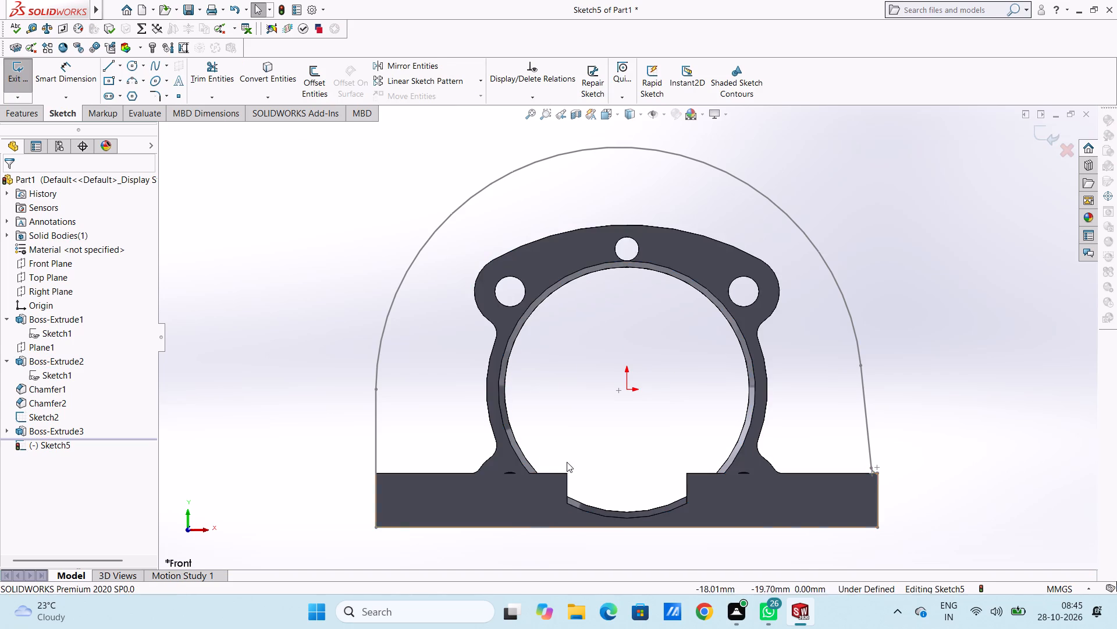
{"action": "scroll", "coordinate": [513, 511], "scroll_direction": "down", "scroll_amount": 5}
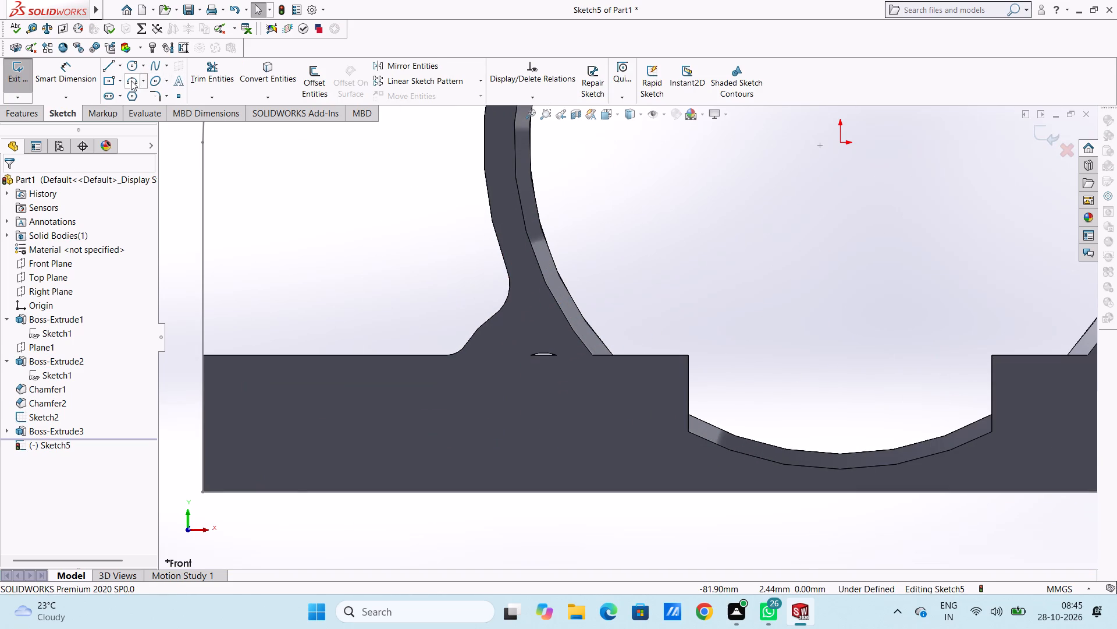
{"action": "left_click", "coordinate": [129, 68]}
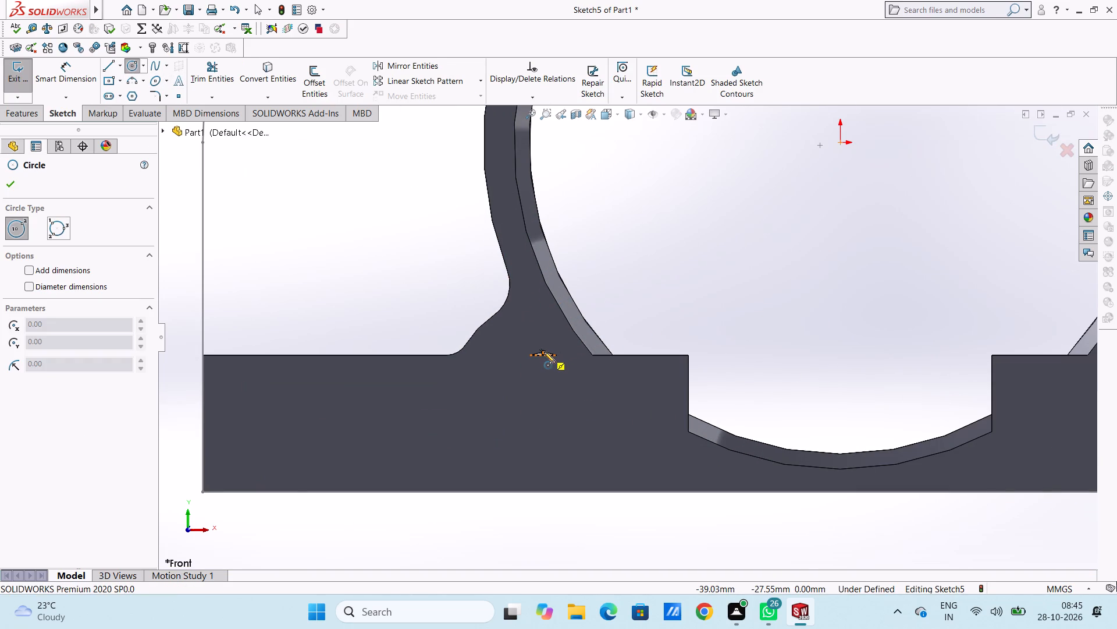
{"action": "left_click", "coordinate": [544, 388]}
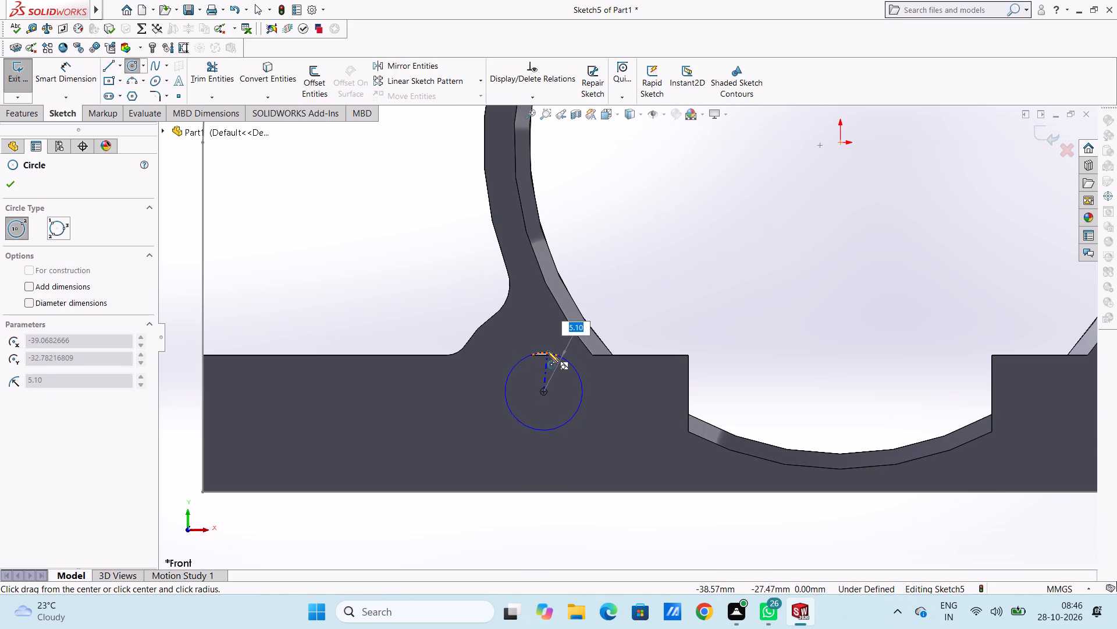
{"action": "left_click", "coordinate": [547, 351]}
Draw a matching circle of about 5.19 mm radius below the bracket's right foot, level with the first circle.
{"action": "scroll", "coordinate": [799, 370], "scroll_direction": "up", "scroll_amount": 2}
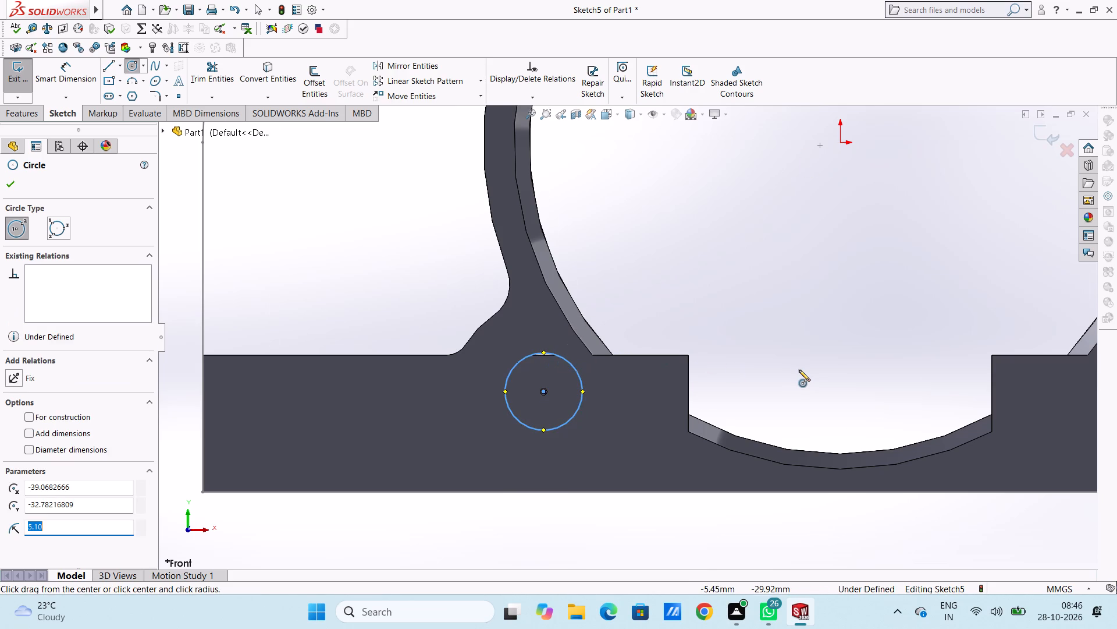
{"action": "scroll", "coordinate": [799, 370], "scroll_direction": "up", "scroll_amount": 4}
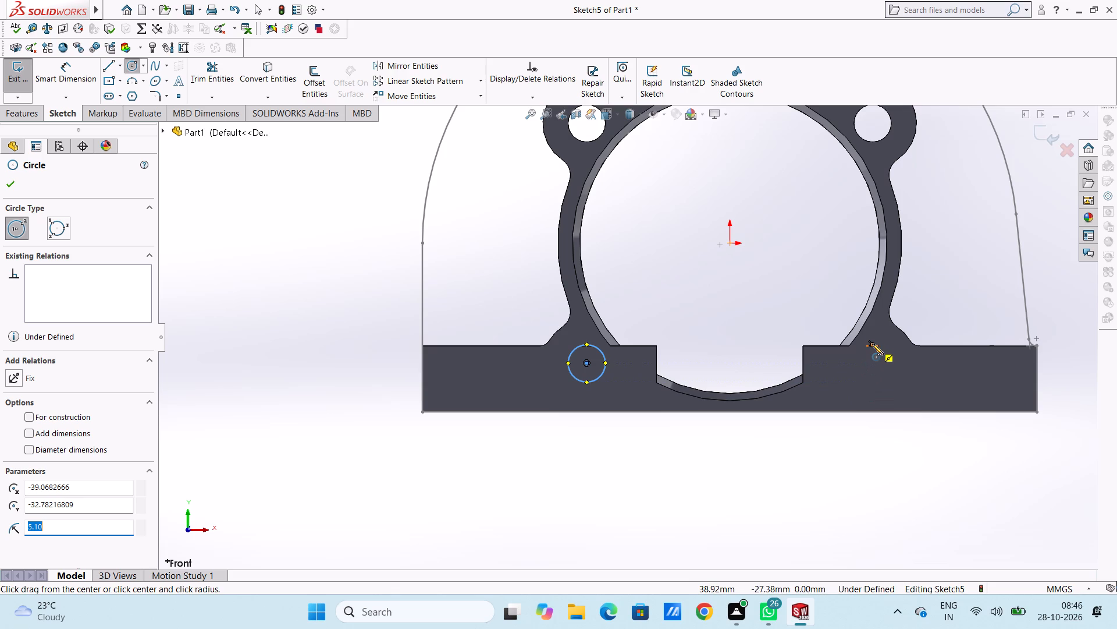
{"action": "scroll", "coordinate": [872, 345], "scroll_direction": "down", "scroll_amount": 5}
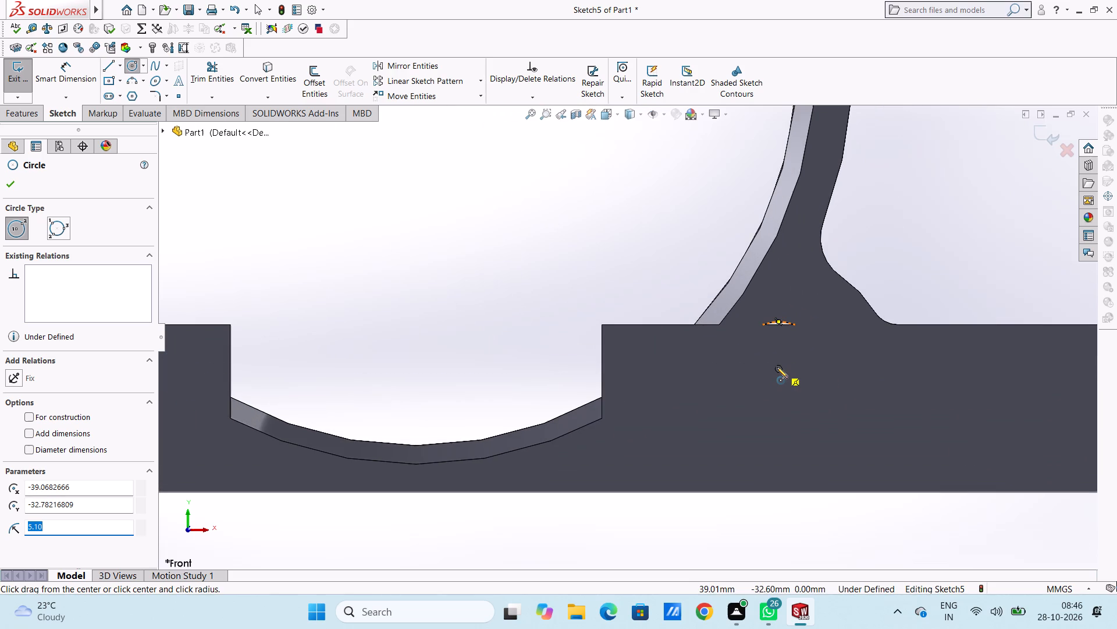
{"action": "left_click", "coordinate": [777, 369]}
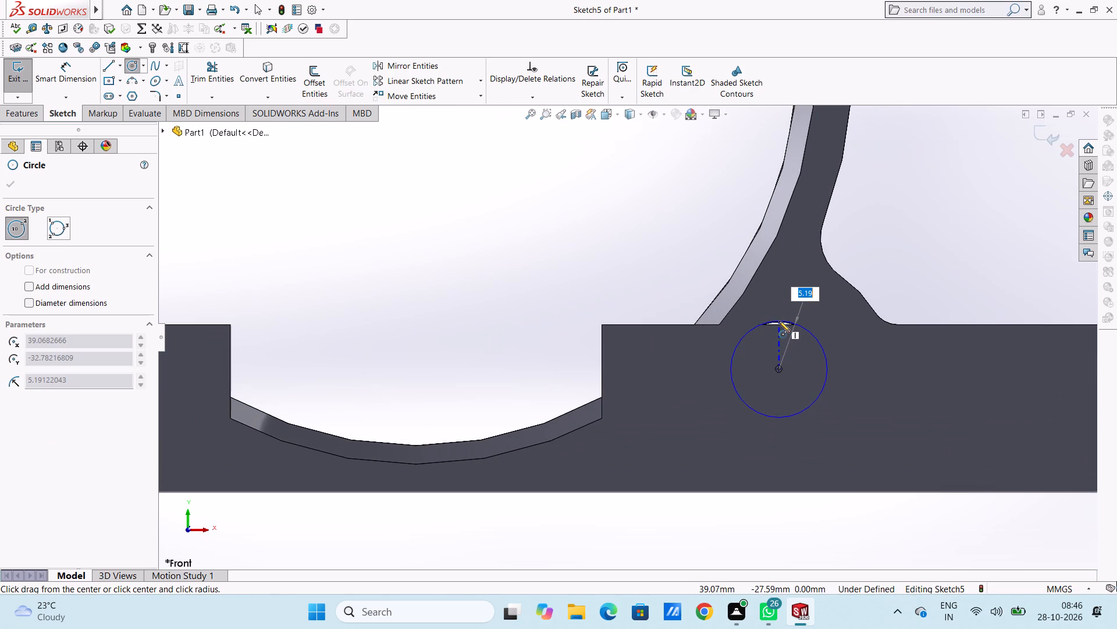
{"action": "left_click", "coordinate": [779, 321]}
{"action": "scroll", "coordinate": [669, 275], "scroll_direction": "up", "scroll_amount": 7}
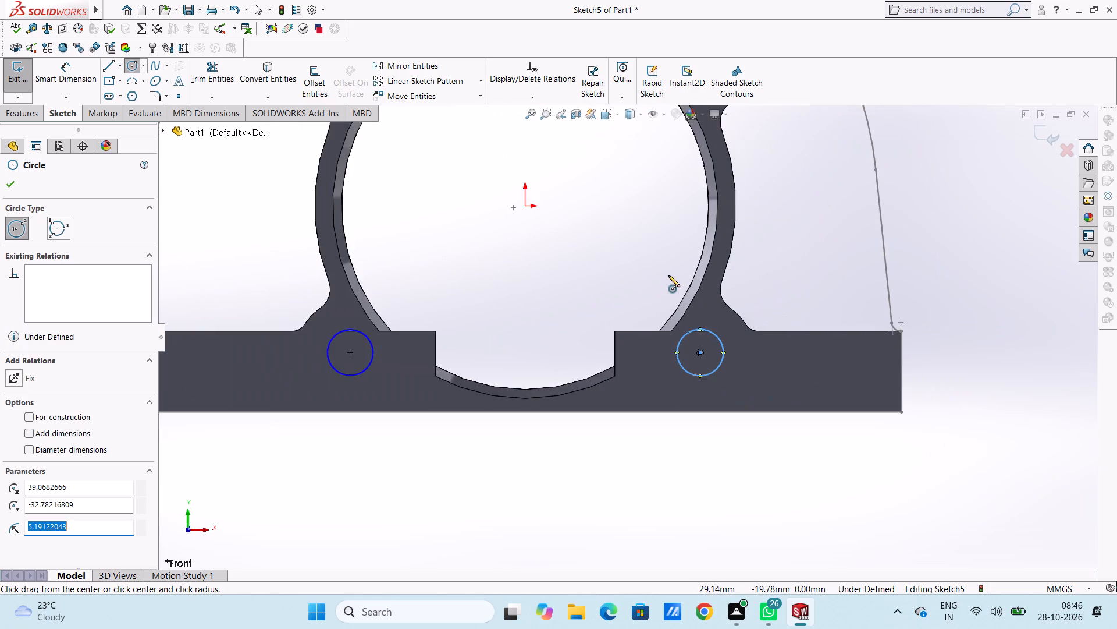
{"action": "scroll", "coordinate": [494, 287], "scroll_direction": "up", "scroll_amount": 3}
{"action": "left_click", "coordinate": [9, 181]}
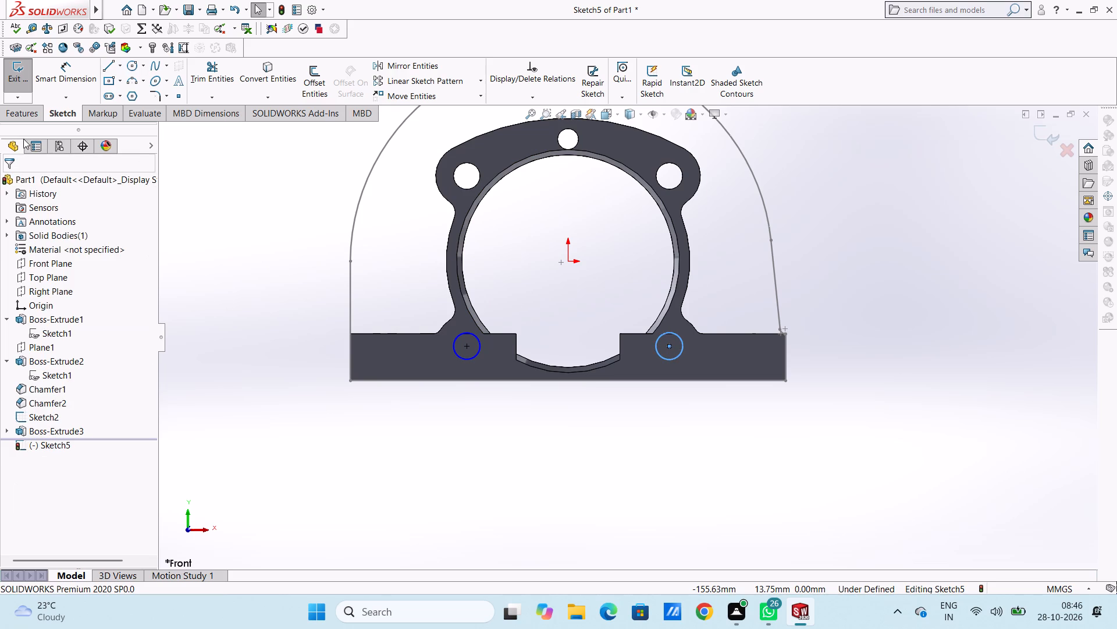
Dimension both circles on the base's front face to a diameter of 10.2 mm.
{"action": "left_click", "coordinate": [69, 79]}
{"action": "left_click", "coordinate": [472, 361]}
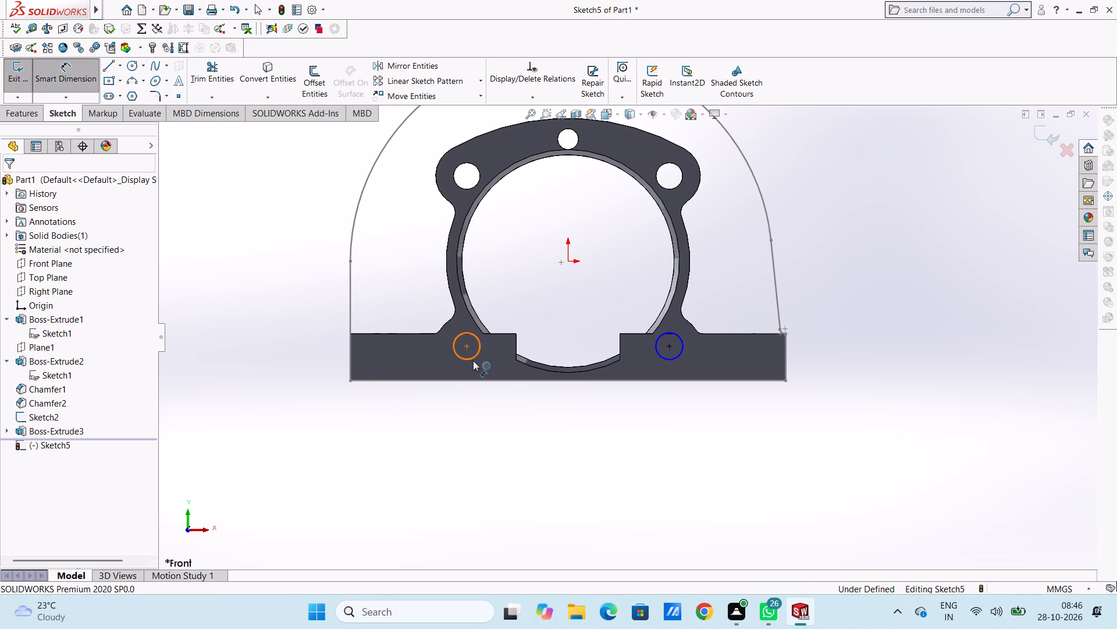
{"action": "left_click", "coordinate": [337, 476]}
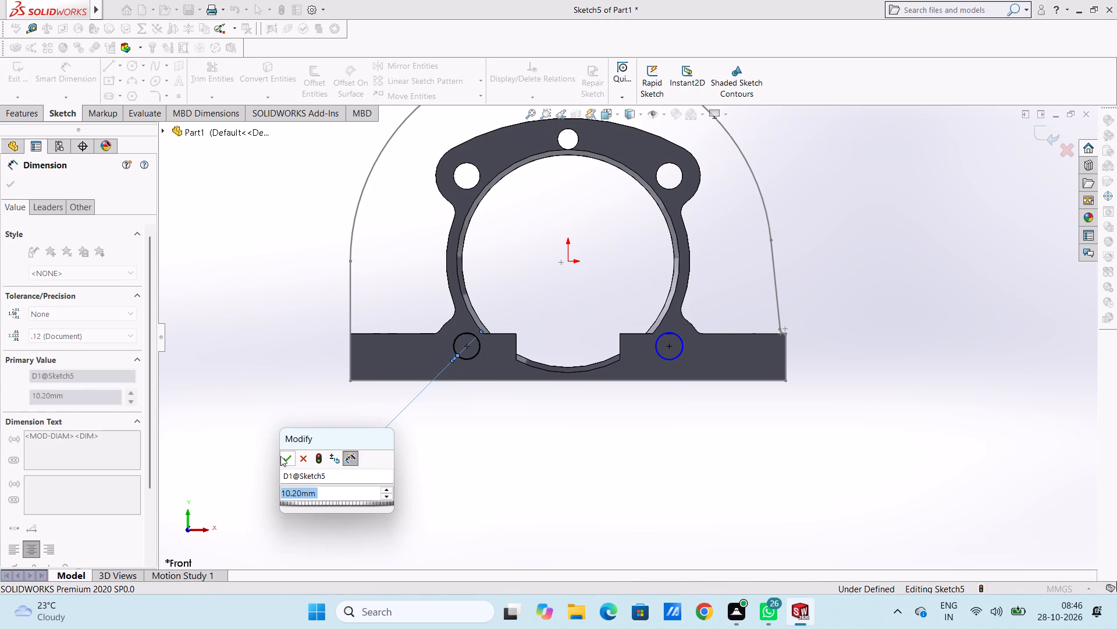
{"action": "left_click", "coordinate": [280, 456]}
{"action": "left_click", "coordinate": [277, 436]}
{"action": "left_click", "coordinate": [673, 356]}
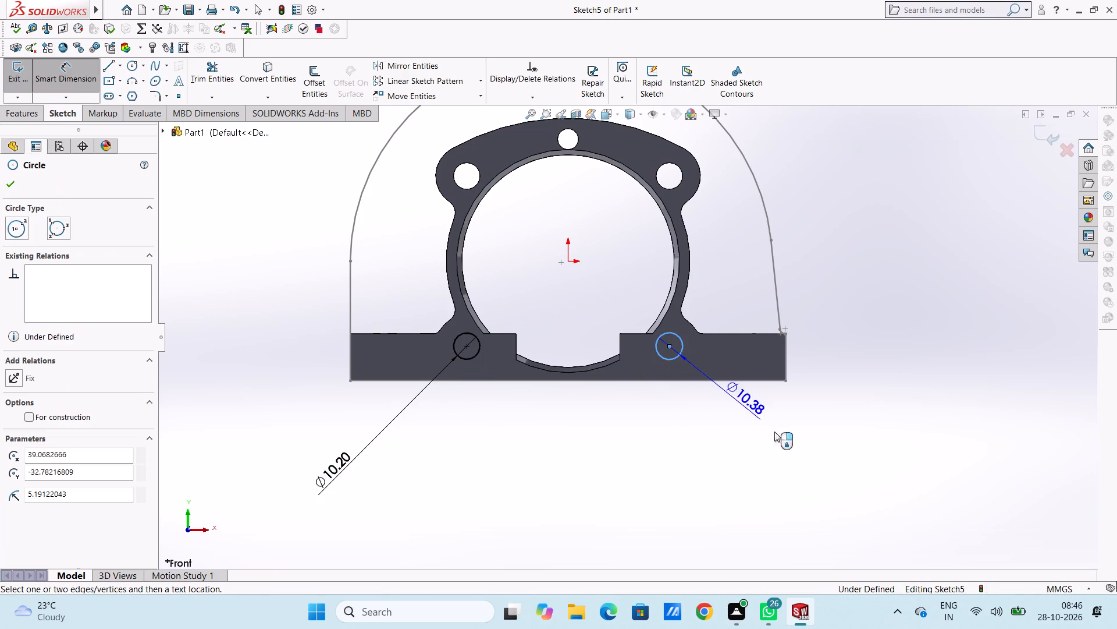
{"action": "left_click", "coordinate": [828, 482]}
{"action": "type", "text": "10.2"}
{"action": "key", "text": "Return"}
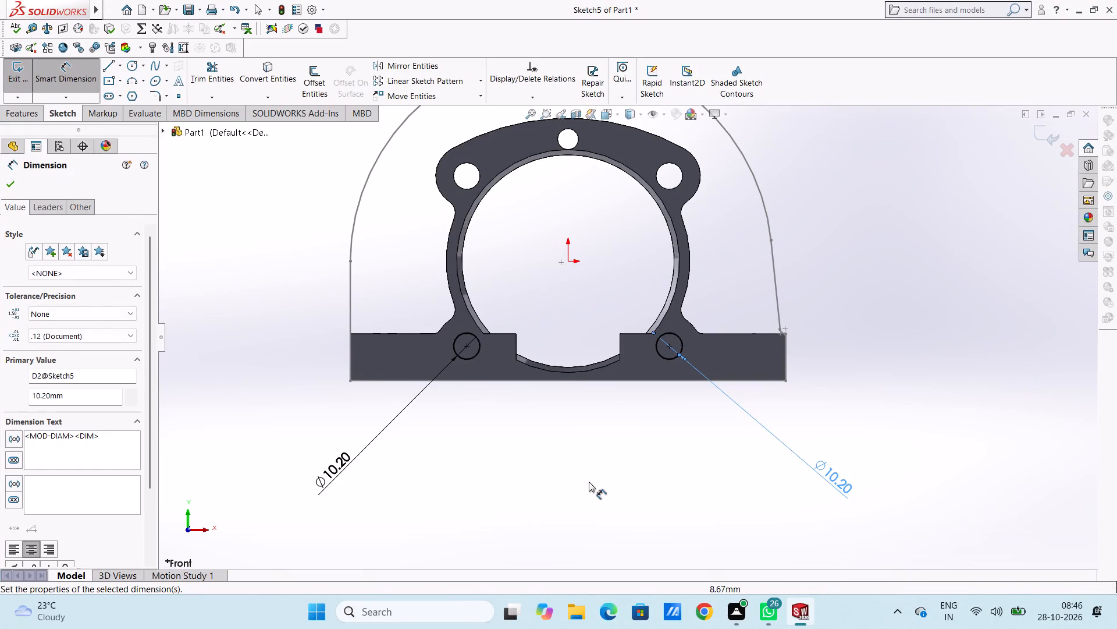
{"action": "left_click", "coordinate": [588, 482]}
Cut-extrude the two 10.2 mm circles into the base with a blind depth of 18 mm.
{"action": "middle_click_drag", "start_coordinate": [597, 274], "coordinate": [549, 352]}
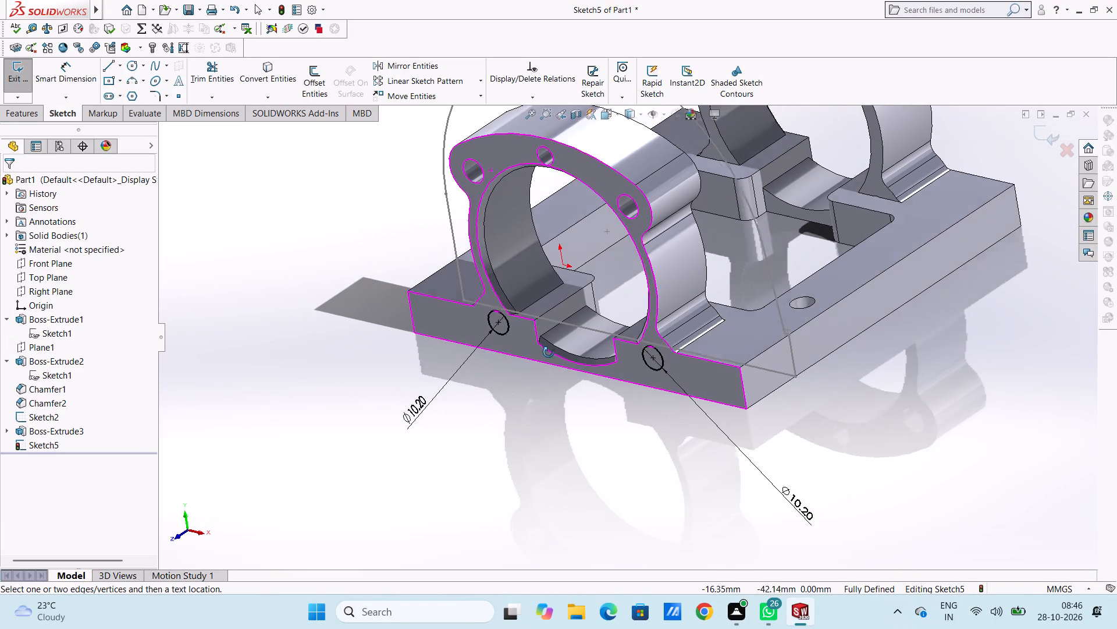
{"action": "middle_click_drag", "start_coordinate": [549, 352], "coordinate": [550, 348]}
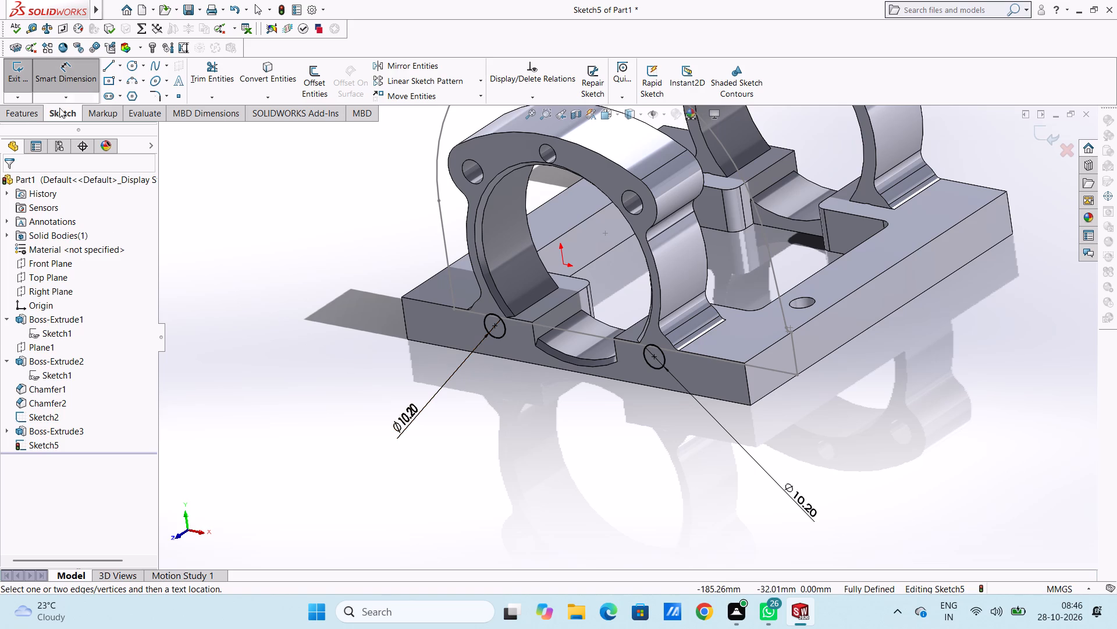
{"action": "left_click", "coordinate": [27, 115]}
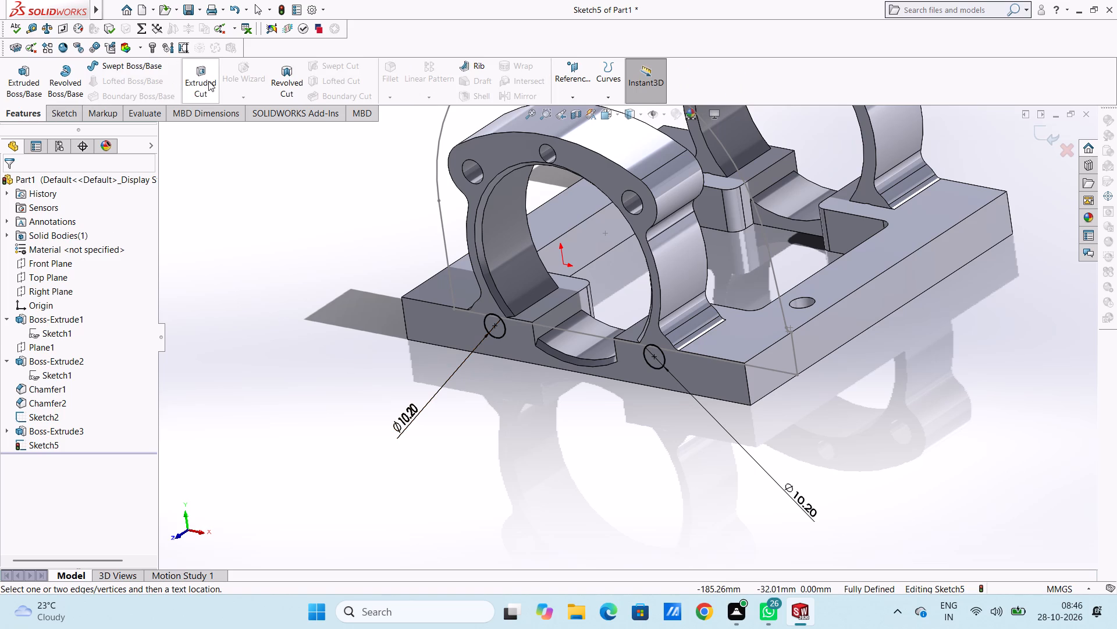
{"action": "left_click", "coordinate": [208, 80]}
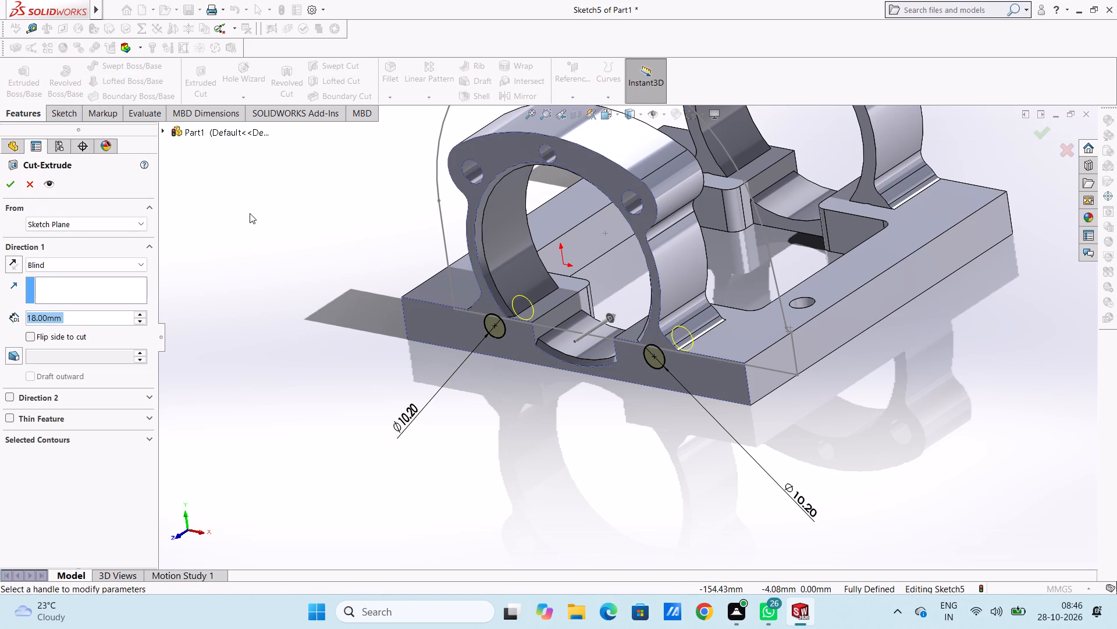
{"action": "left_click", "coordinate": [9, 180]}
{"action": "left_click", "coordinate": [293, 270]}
Examine the two new holes in the base's front face and their depth from several angles.
{"action": "middle_click_drag", "start_coordinate": [293, 270], "coordinate": [303, 256]}
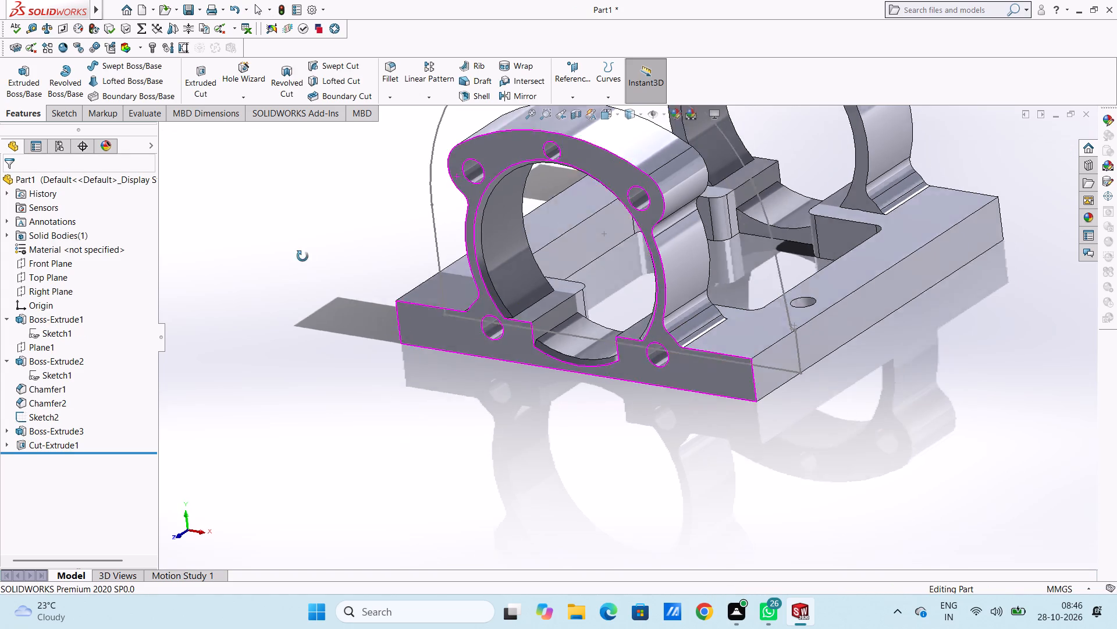
{"action": "middle_click_drag", "start_coordinate": [303, 256], "coordinate": [332, 185]}
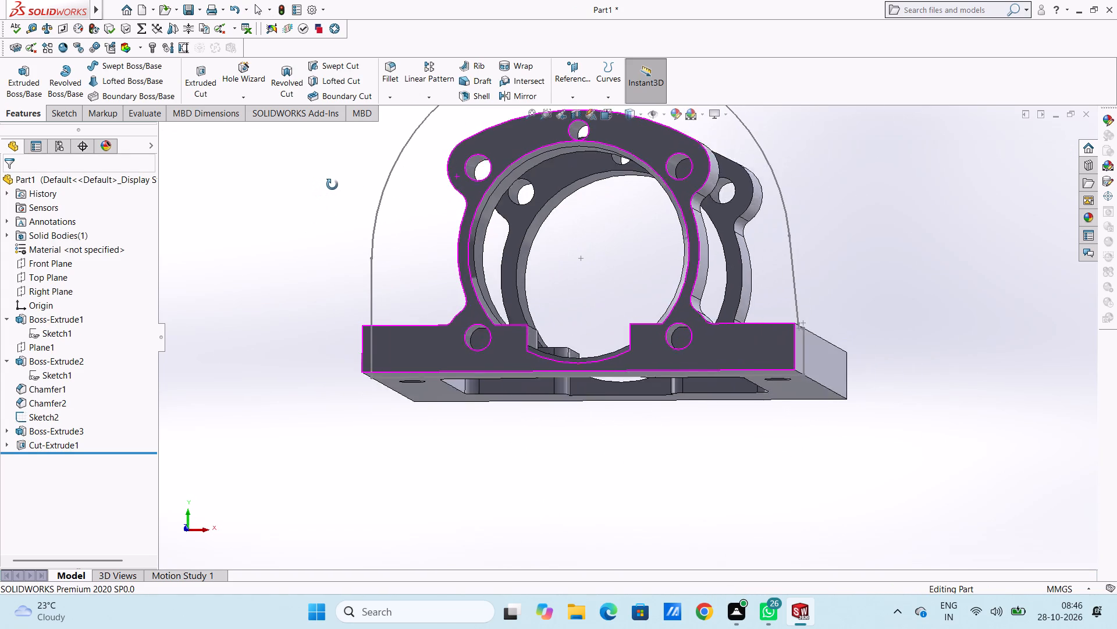
{"action": "middle_click_drag", "start_coordinate": [332, 185], "coordinate": [339, 186]}
{"action": "middle_click_drag", "start_coordinate": [226, 320], "coordinate": [233, 342]}
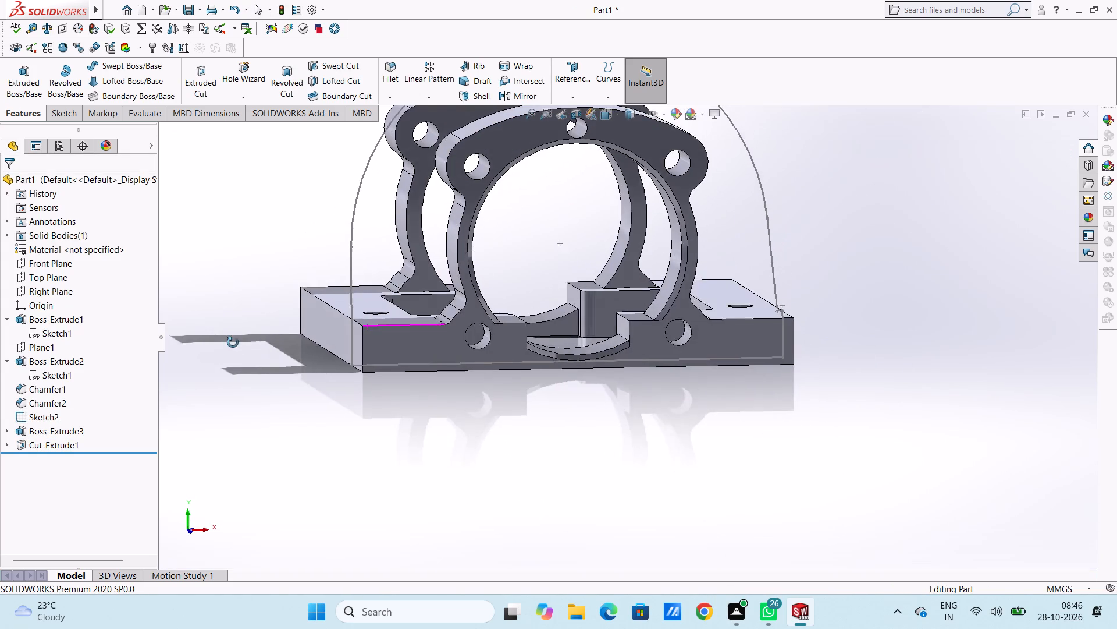
{"action": "middle_click_drag", "start_coordinate": [233, 342], "coordinate": [239, 340]}
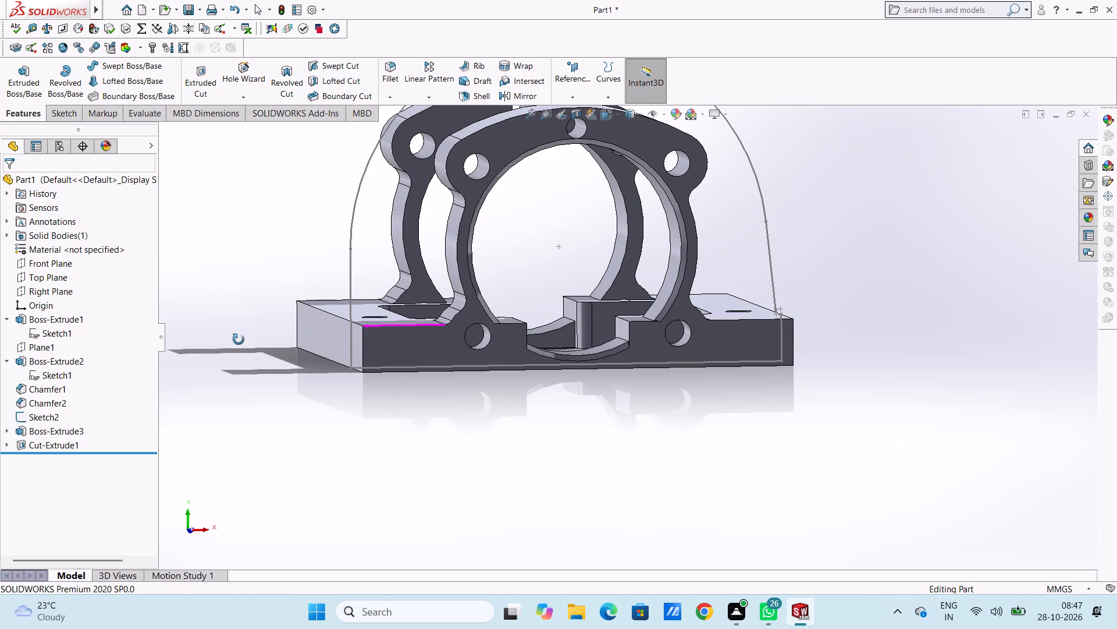
{"action": "middle_click_drag", "start_coordinate": [239, 340], "coordinate": [208, 328]}
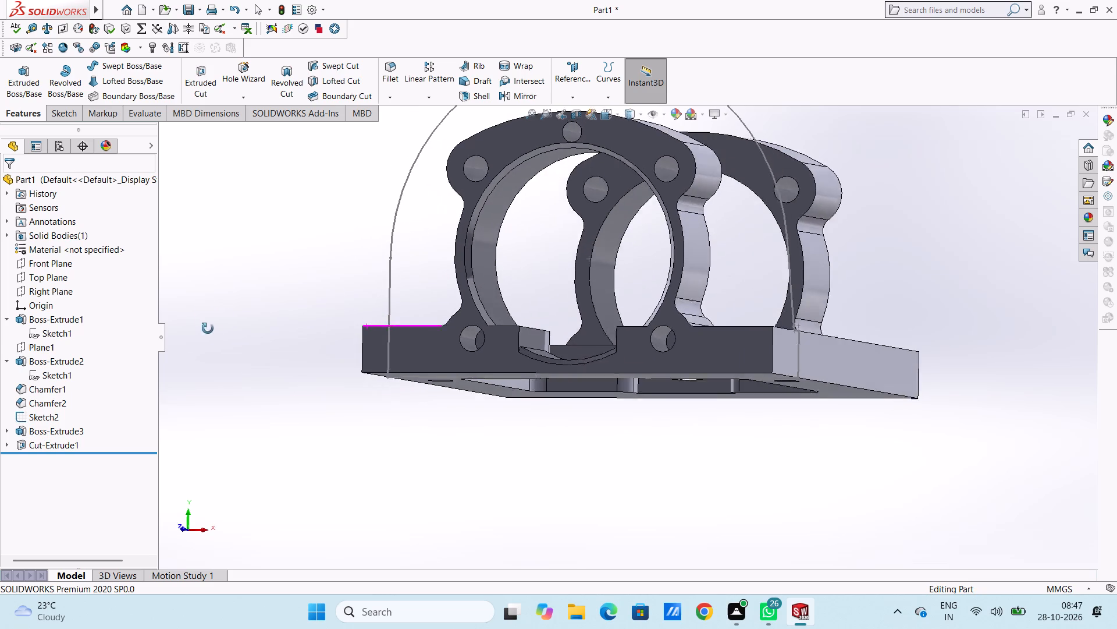
{"action": "middle_click_drag", "start_coordinate": [208, 328], "coordinate": [162, 390]}
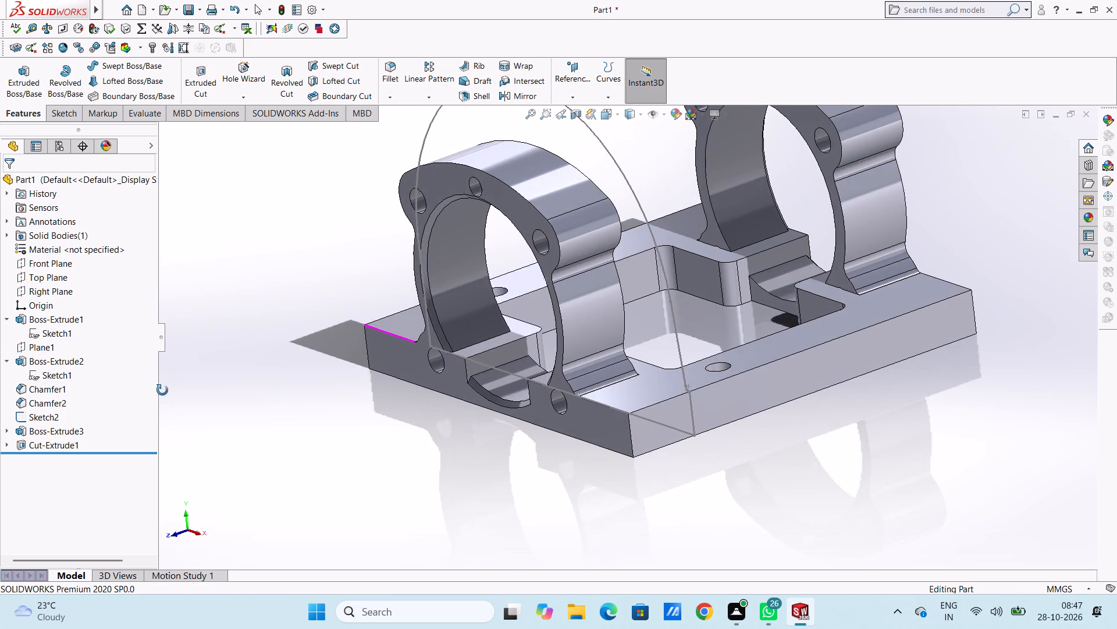
{"action": "middle_click_drag", "start_coordinate": [162, 390], "coordinate": [185, 332]}
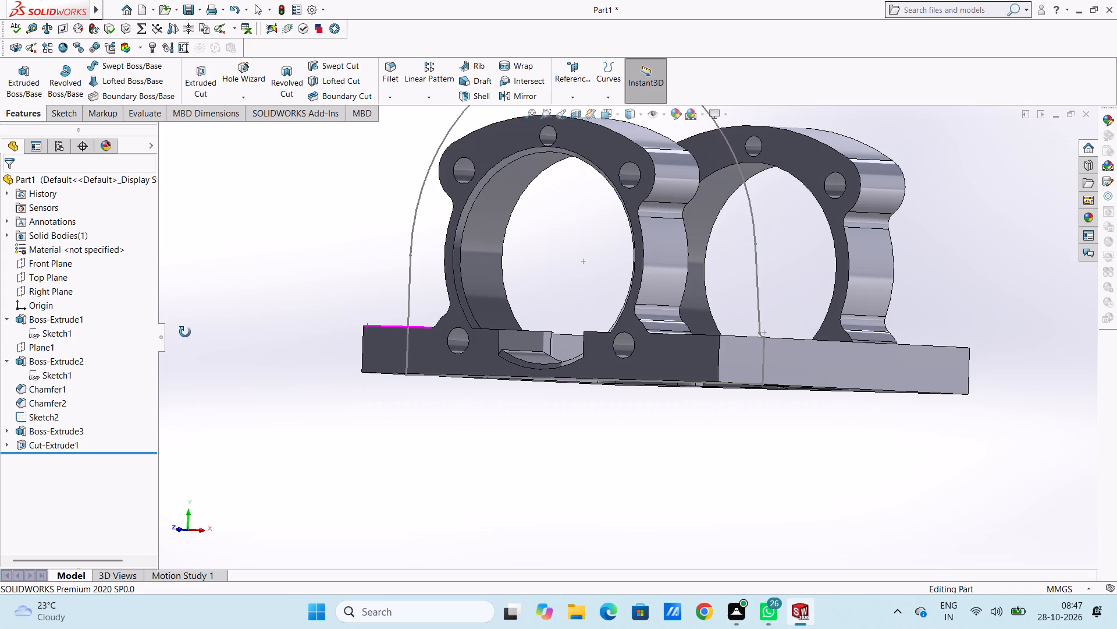
{"action": "middle_click_drag", "start_coordinate": [185, 332], "coordinate": [202, 335]}
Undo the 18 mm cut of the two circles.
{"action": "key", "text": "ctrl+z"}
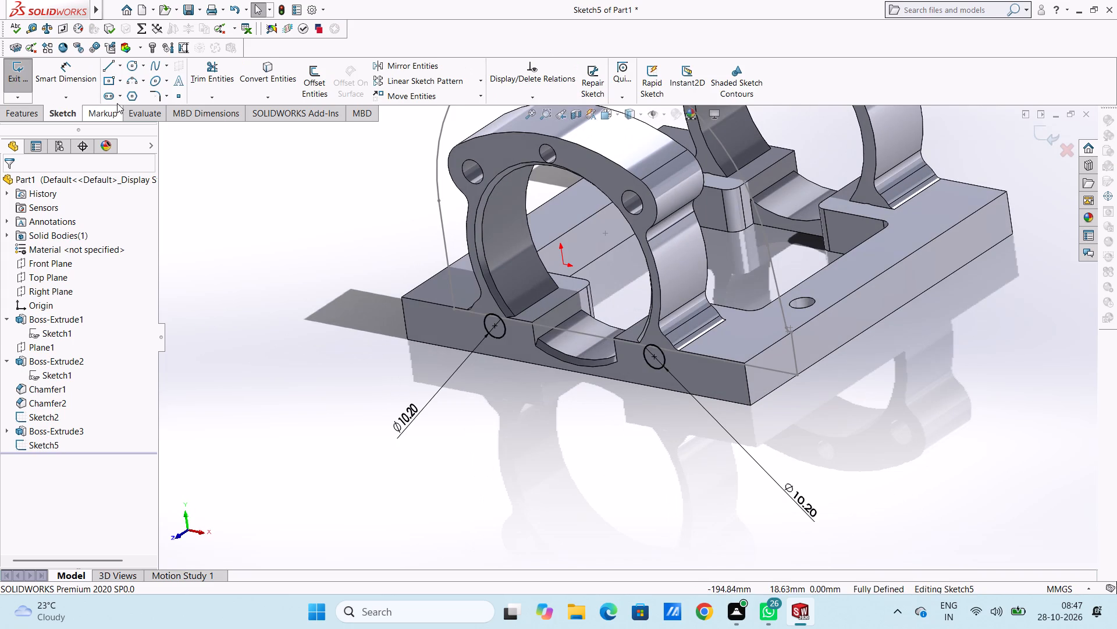
Cut-extrude the two 10.2 mm circles into the base with a blind depth of 30 mm.
{"action": "left_click", "coordinate": [33, 107]}
{"action": "left_click", "coordinate": [202, 81]}
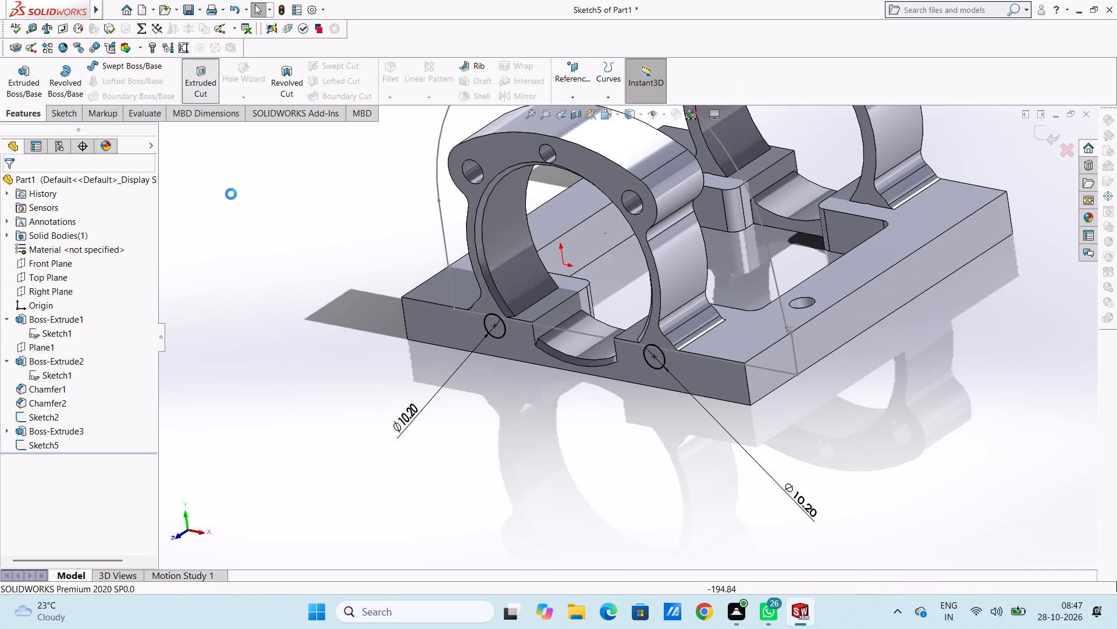
{"action": "type", "text": "30"}
{"action": "key", "text": "Return"}
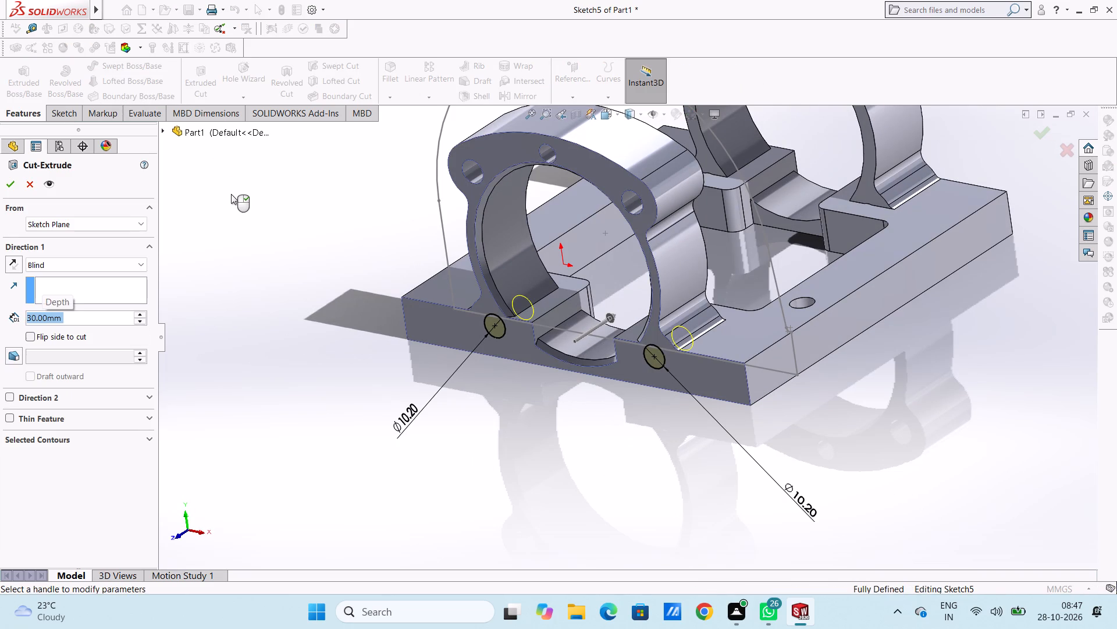
{"action": "left_click", "coordinate": [8, 182]}
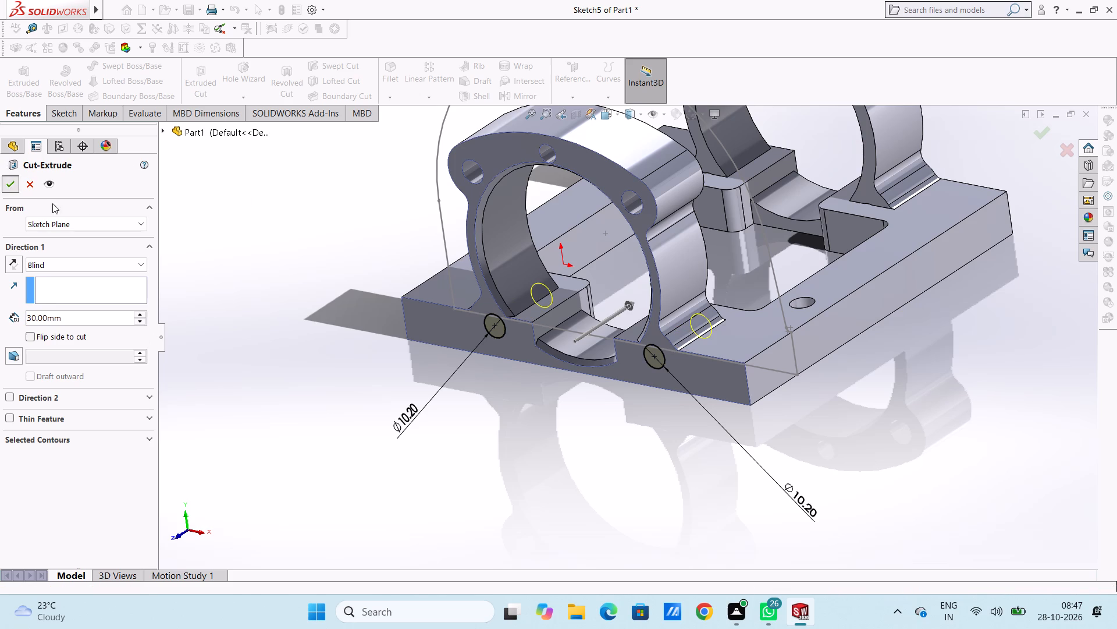
{"action": "left_click", "coordinate": [236, 269]}
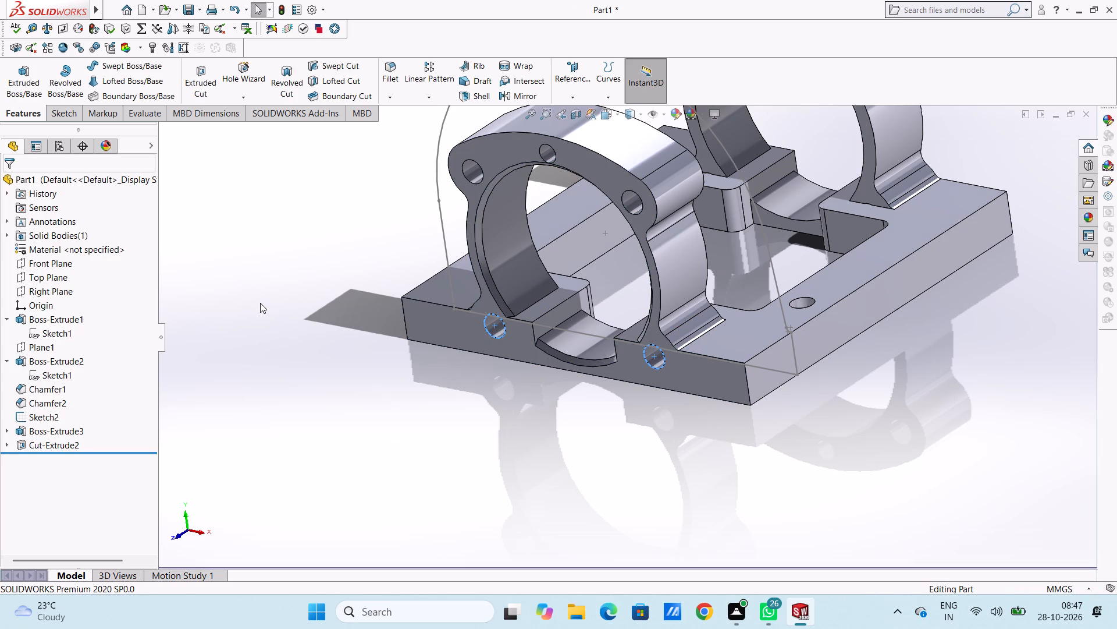
Reuse Sketch5's two circles to cut-extrude blind 30 mm holes, starting from the rear bracket's outer face and reversed into the base.
{"action": "scroll", "coordinate": [260, 303], "scroll_direction": "up", "scroll_amount": 3}
{"action": "middle_click_drag", "start_coordinate": [350, 362], "coordinate": [308, 309]}
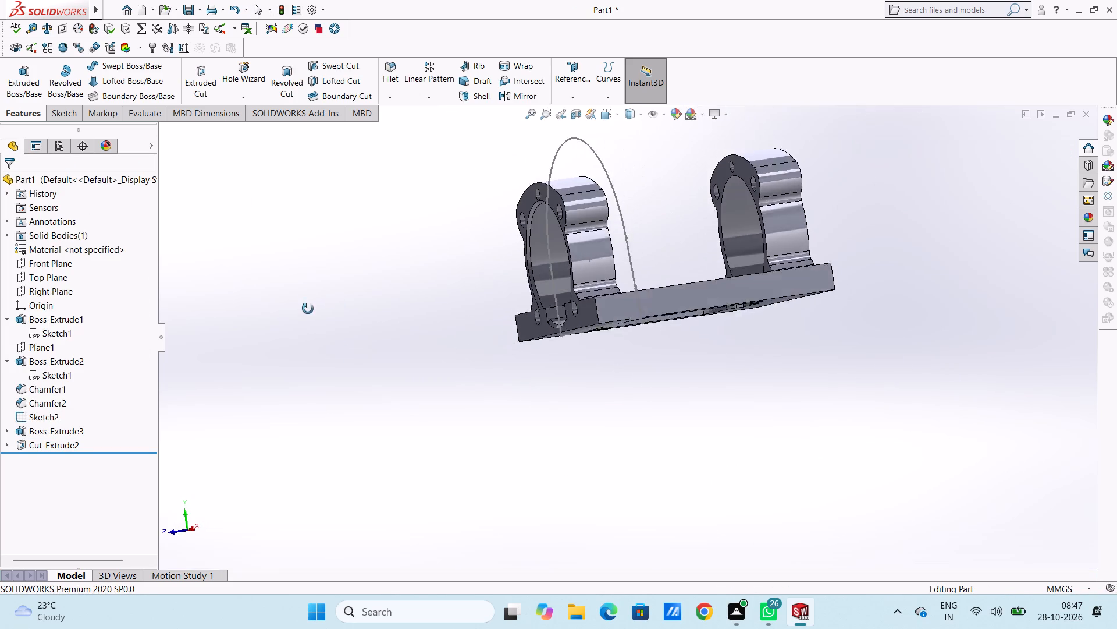
{"action": "middle_click_drag", "start_coordinate": [308, 309], "coordinate": [311, 384]}
{"action": "scroll", "coordinate": [43, 437], "scroll_direction": "down", "scroll_amount": 2}
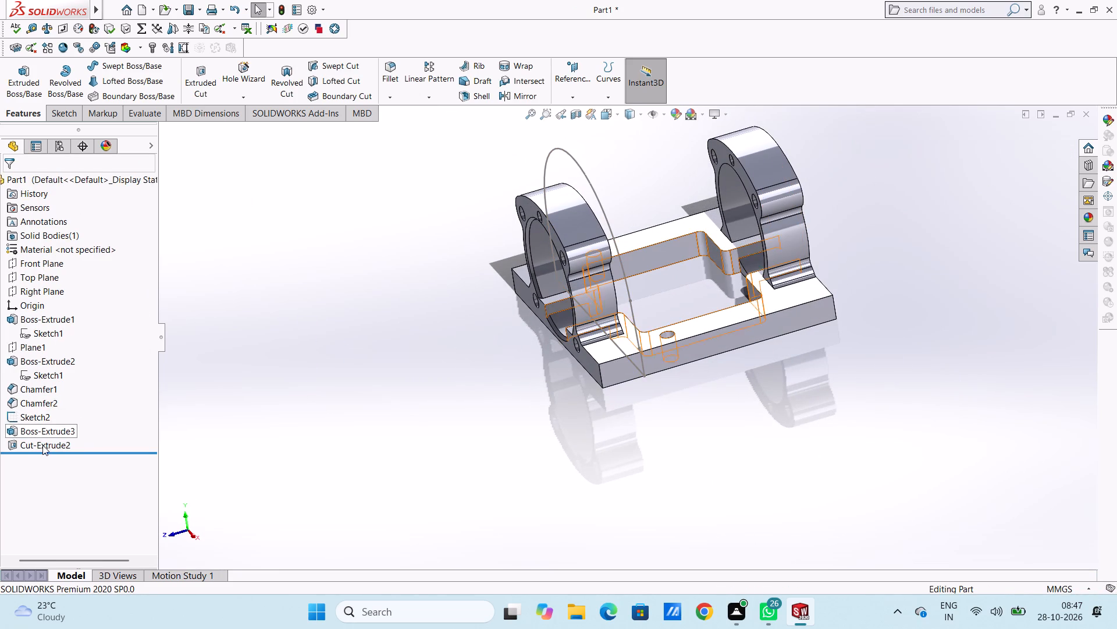
{"action": "scroll", "coordinate": [42, 445], "scroll_direction": "down", "scroll_amount": 1}
{"action": "scroll", "coordinate": [42, 445], "scroll_direction": "up", "scroll_amount": 5}
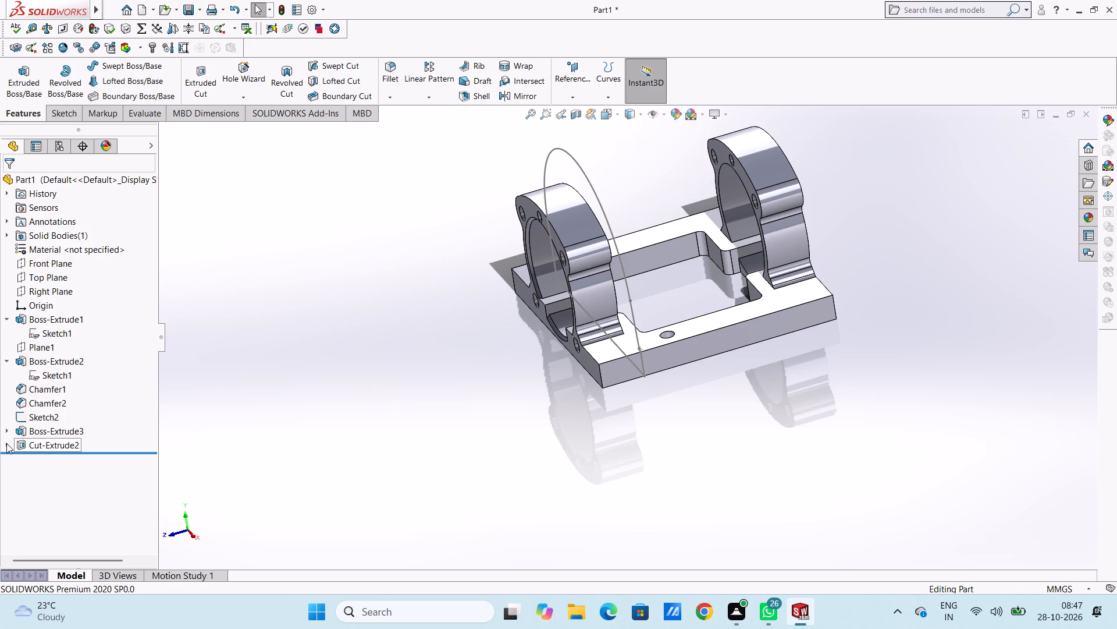
{"action": "left_click", "coordinate": [6, 443]}
{"action": "left_click", "coordinate": [59, 456]}
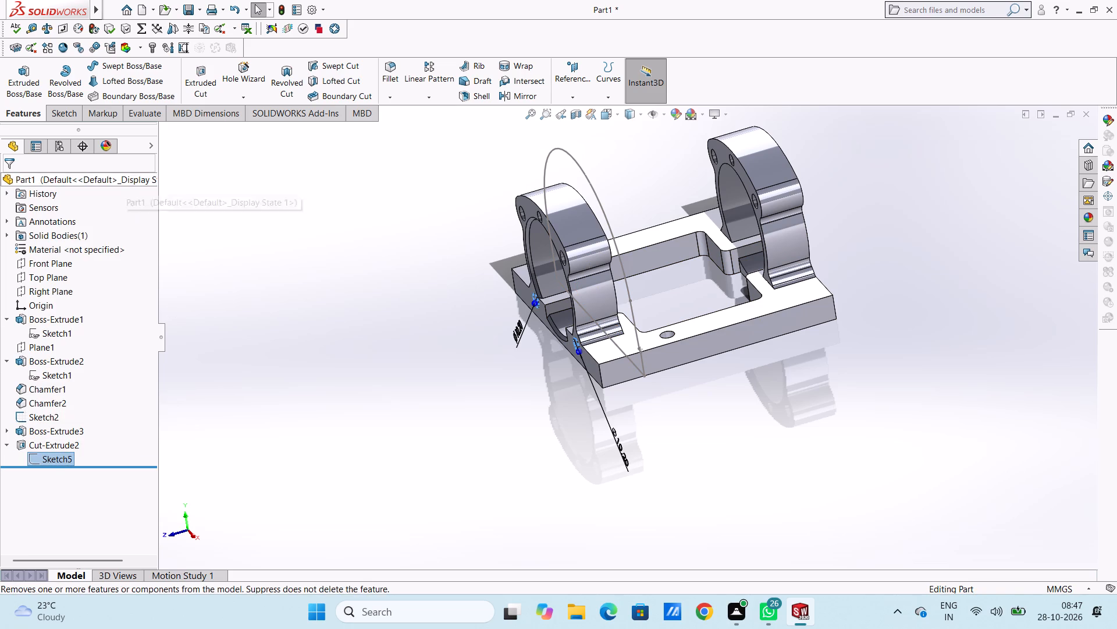
{"action": "left_click", "coordinate": [209, 64]}
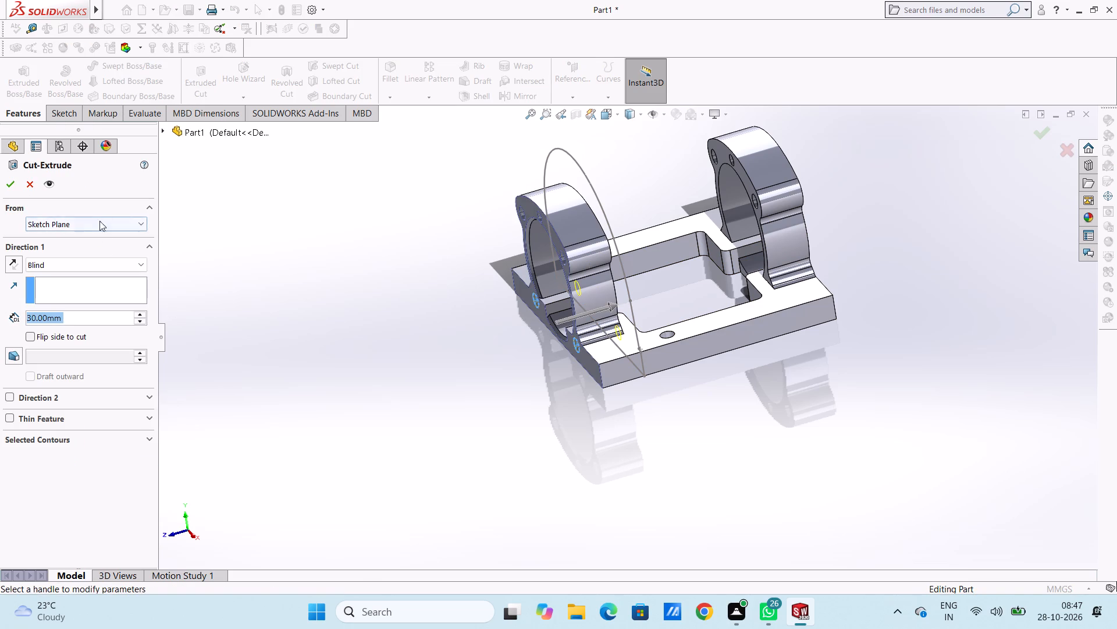
{"action": "left_click", "coordinate": [99, 214]}
{"action": "left_click", "coordinate": [93, 225]}
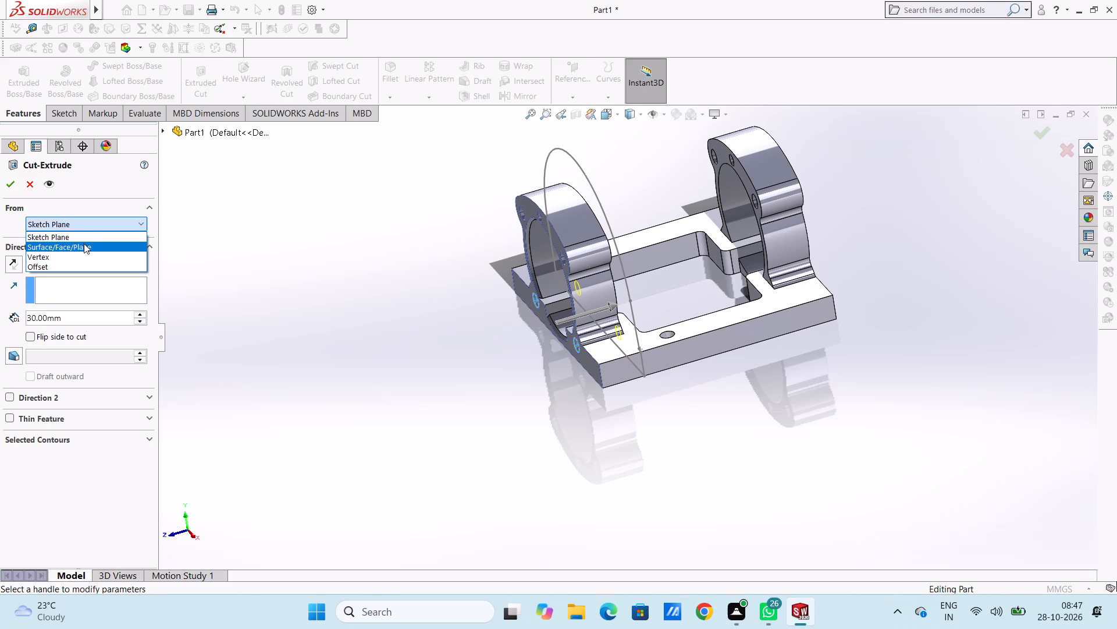
{"action": "left_click", "coordinate": [84, 243]}
{"action": "middle_click_drag", "start_coordinate": [882, 304], "coordinate": [827, 358]}
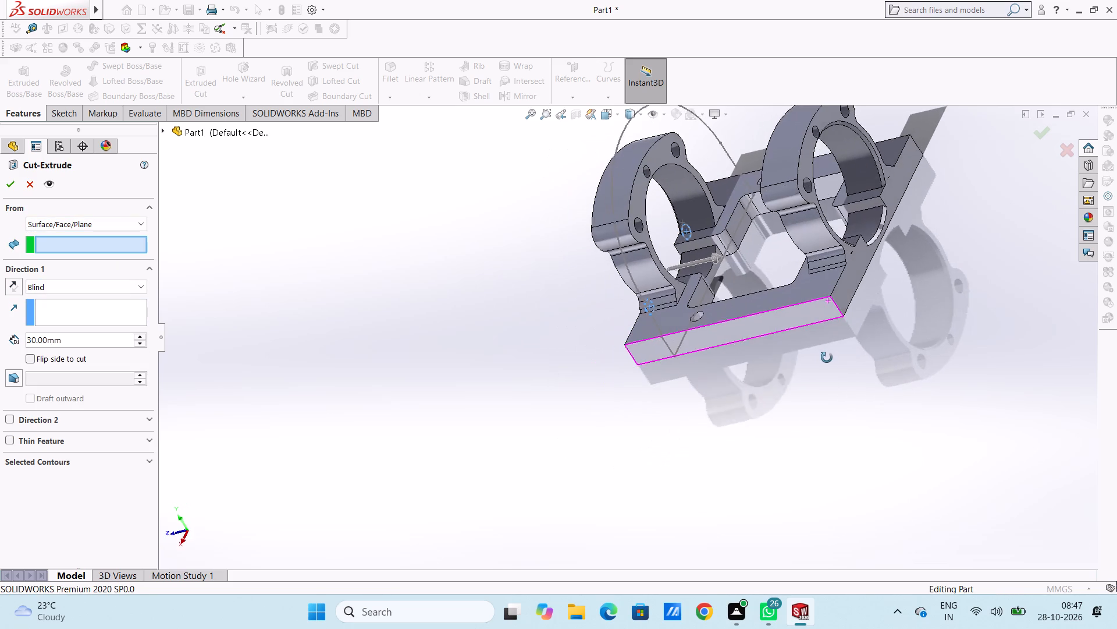
{"action": "middle_click_drag", "start_coordinate": [827, 358], "coordinate": [826, 359]}
{"action": "left_click", "coordinate": [856, 260]}
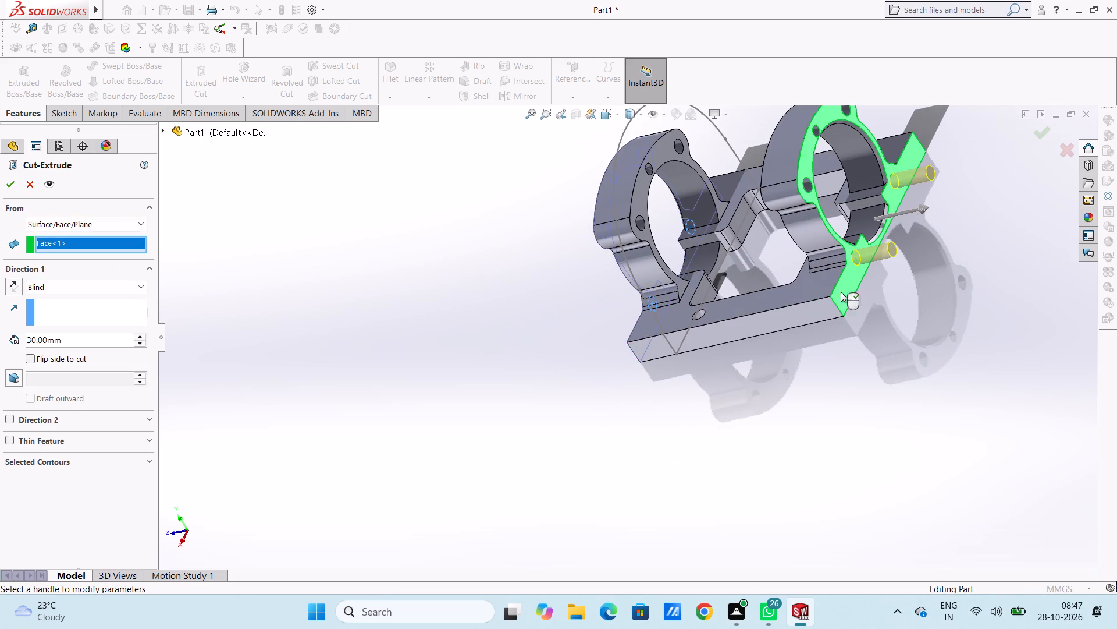
{"action": "left_click", "coordinate": [13, 283]}
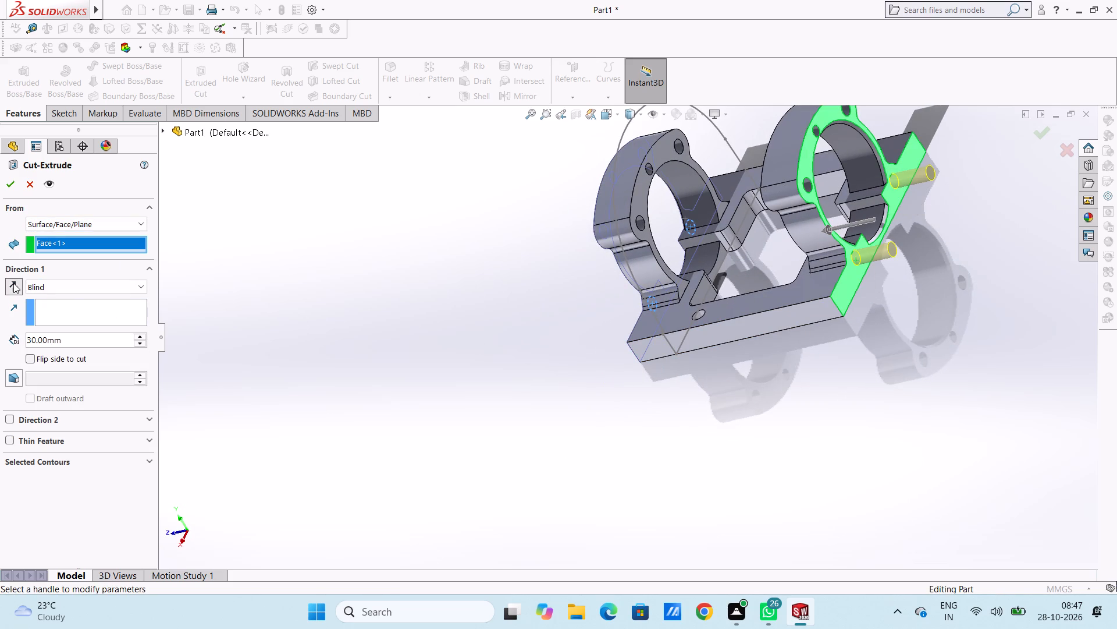
{"action": "left_click", "coordinate": [13, 185]}
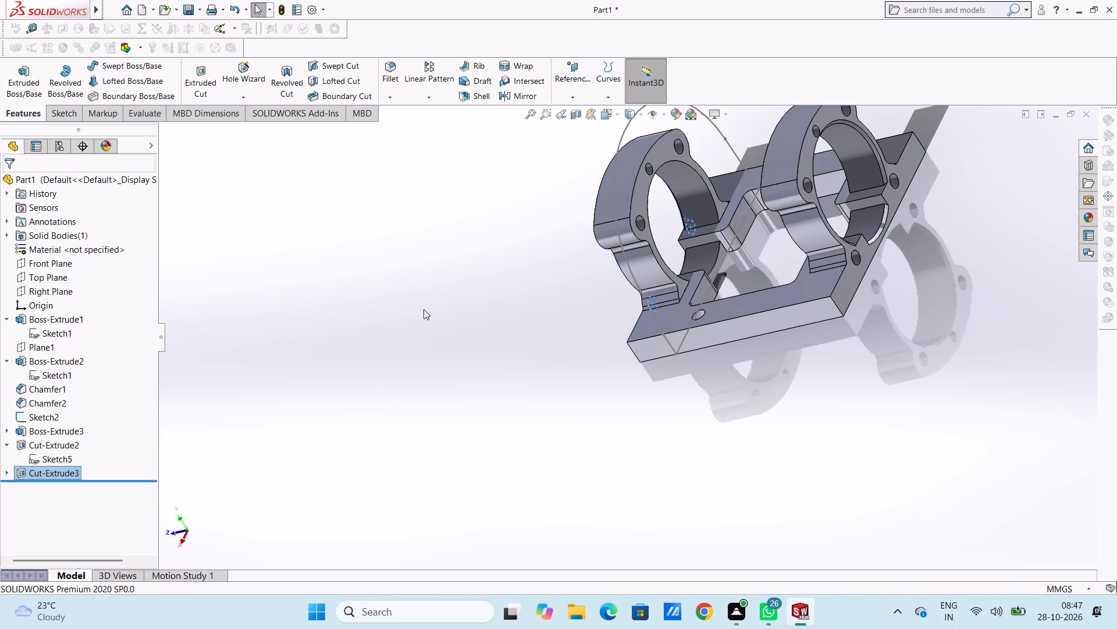
{"action": "left_click", "coordinate": [424, 309]}
Examine the foot holes of both brackets and the overall part from several angles.
{"action": "middle_click_drag", "start_coordinate": [415, 349], "coordinate": [583, 273]}
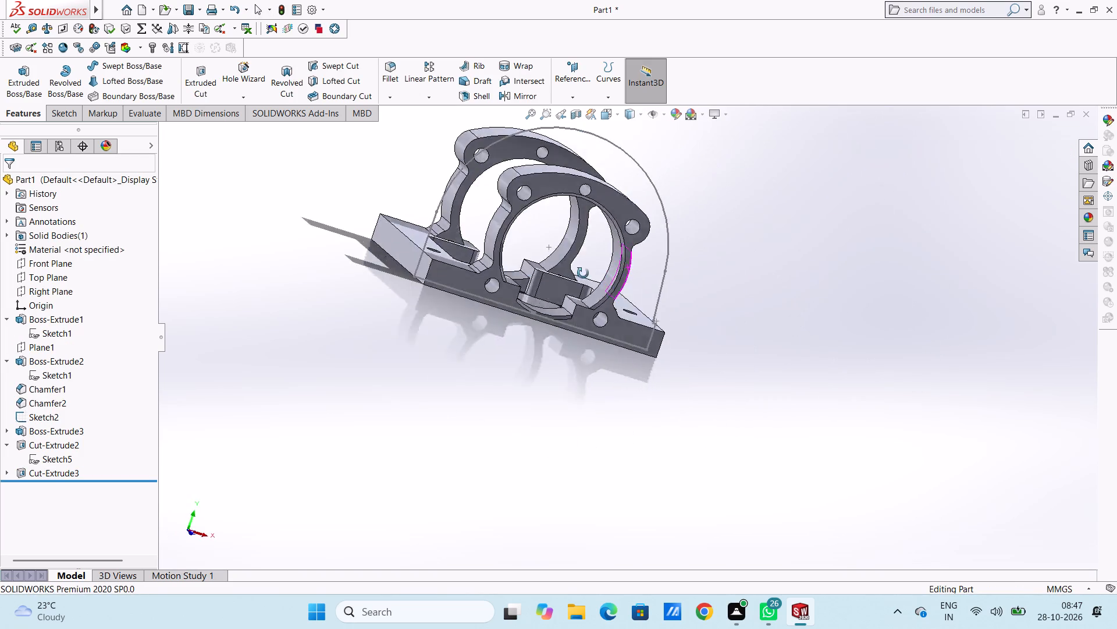
{"action": "middle_click_drag", "start_coordinate": [583, 273], "coordinate": [536, 288]}
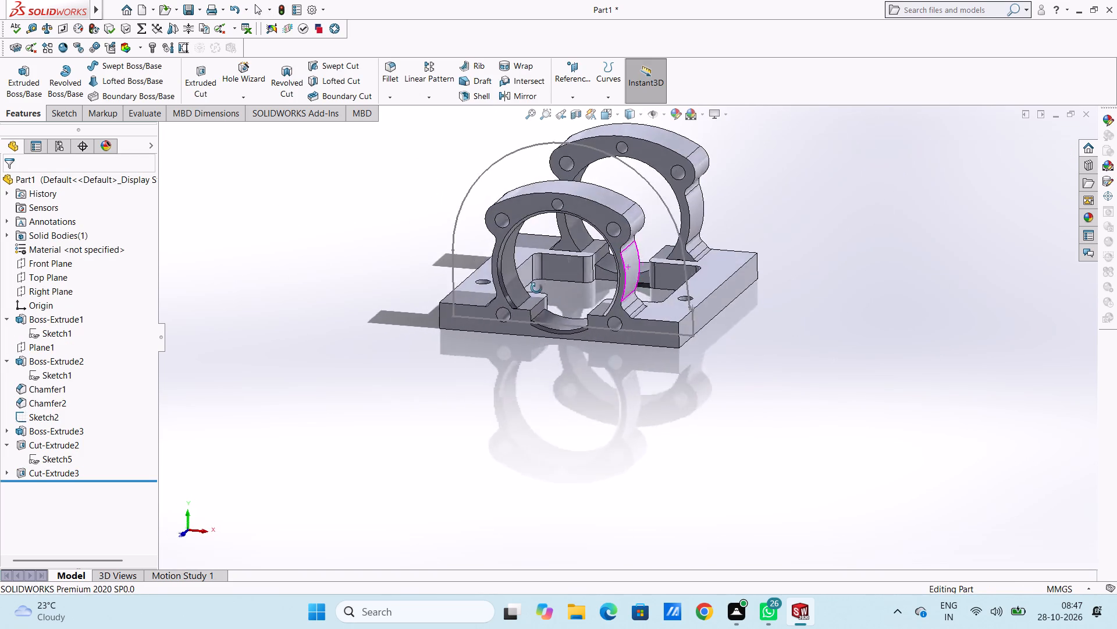
{"action": "middle_click_drag", "start_coordinate": [536, 288], "coordinate": [432, 309]}
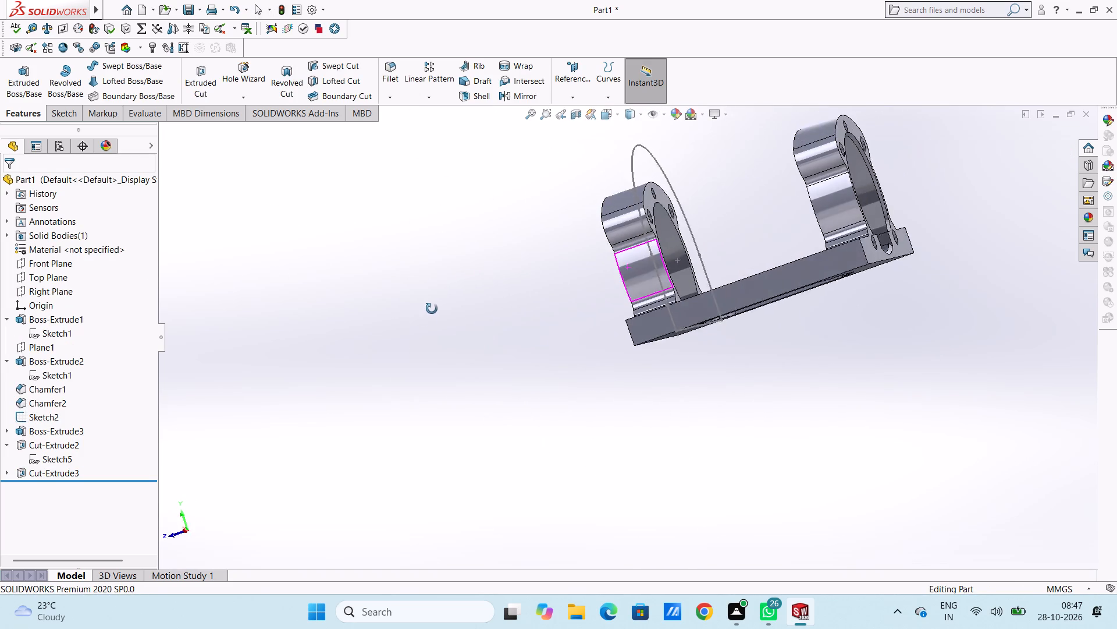
{"action": "middle_click_drag", "start_coordinate": [432, 309], "coordinate": [381, 368]}
{"action": "middle_click_drag", "start_coordinate": [367, 365], "coordinate": [405, 365]}
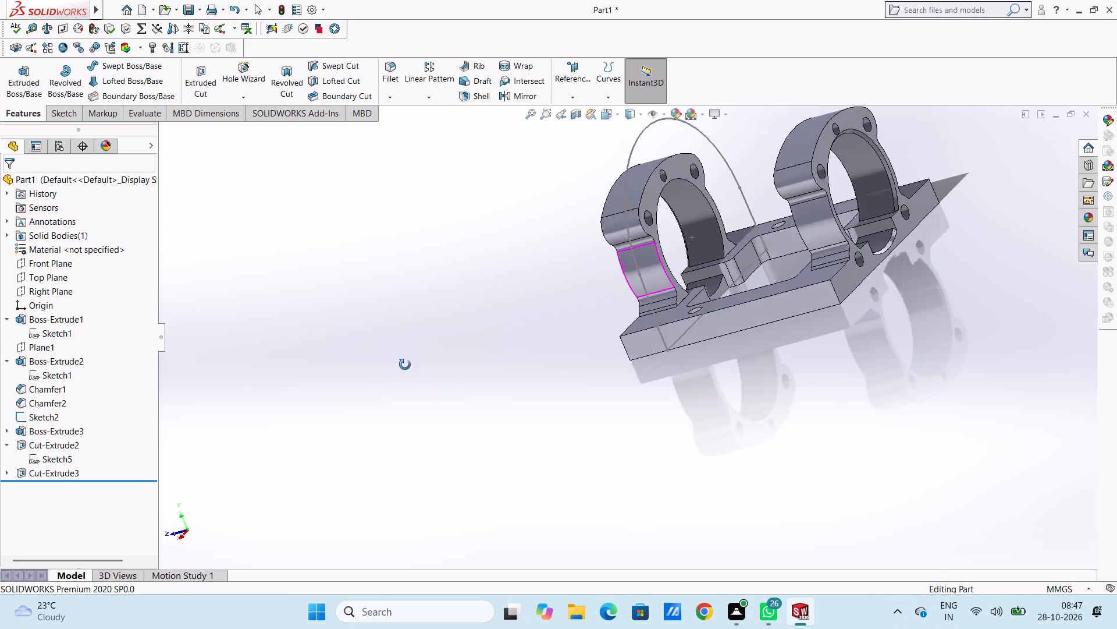
{"action": "middle_click_drag", "start_coordinate": [405, 365], "coordinate": [525, 304]}
{"action": "middle_click_drag", "start_coordinate": [533, 304], "coordinate": [548, 303]}
{"action": "middle_click_drag", "start_coordinate": [605, 305], "coordinate": [650, 364]}
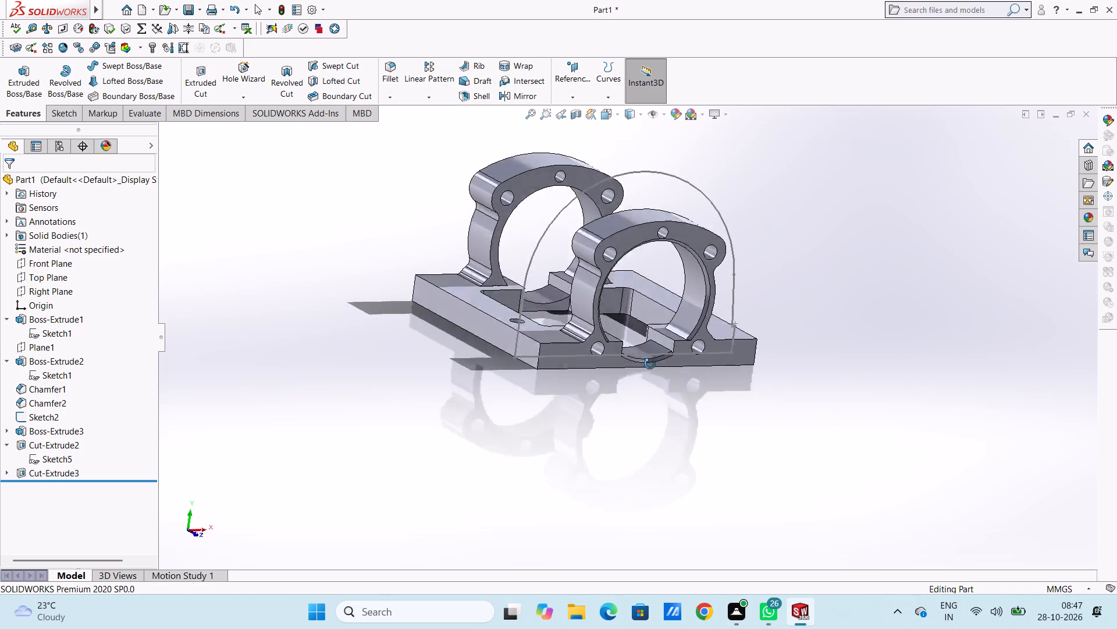
{"action": "middle_click_drag", "start_coordinate": [650, 364], "coordinate": [645, 478]}
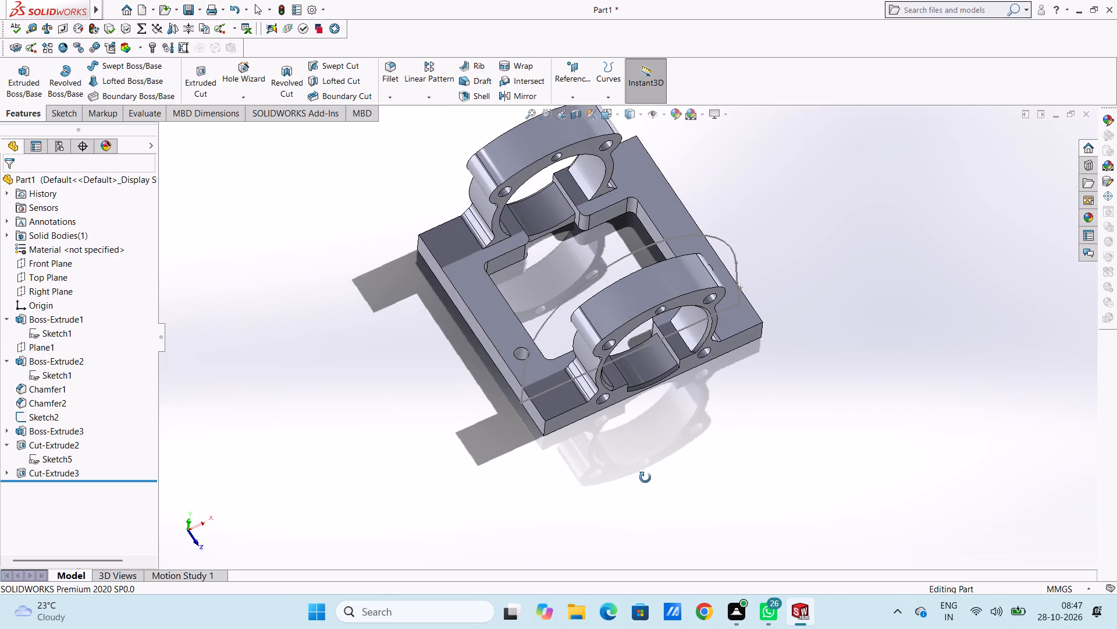
{"action": "middle_click_drag", "start_coordinate": [645, 478], "coordinate": [631, 404]}
{"action": "middle_click_drag", "start_coordinate": [421, 344], "coordinate": [396, 335]}
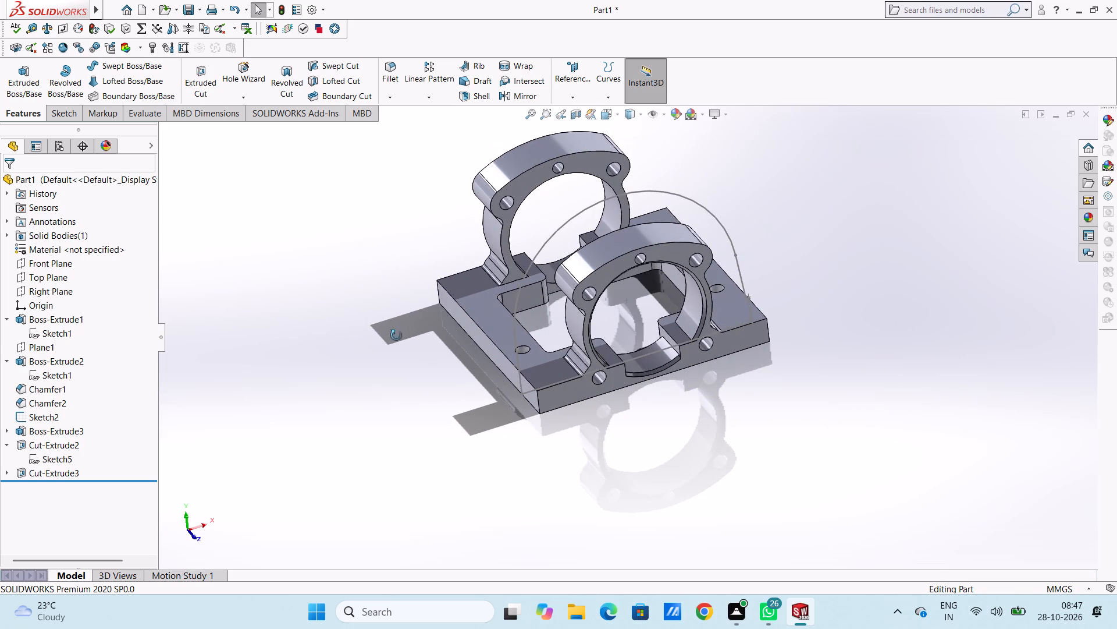
{"action": "middle_click_drag", "start_coordinate": [396, 335], "coordinate": [314, 326]}
{"action": "middle_click_drag", "start_coordinate": [422, 257], "coordinate": [317, 427]}
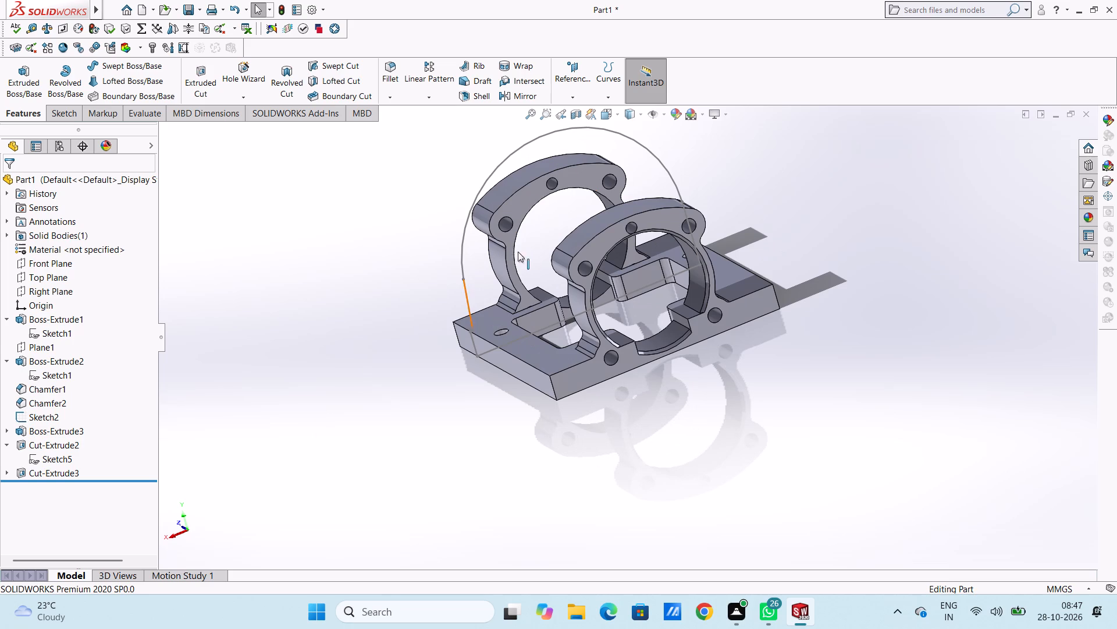
Start a new sketch on the front bracket's inner face and view it from the back.
{"action": "left_click", "coordinate": [520, 207]}
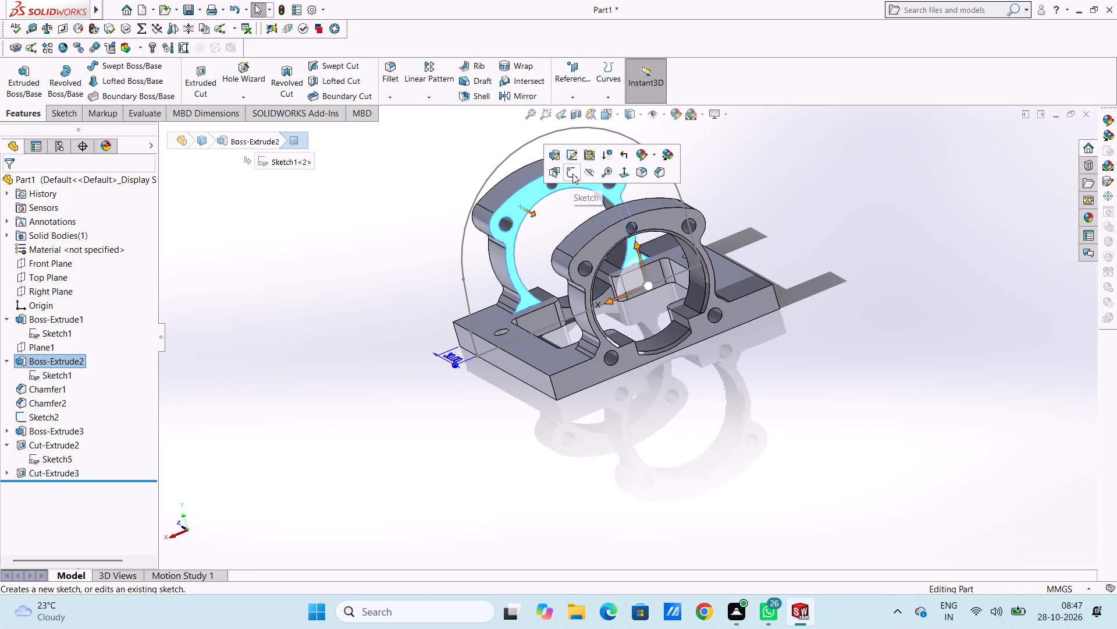
{"action": "left_click", "coordinate": [572, 173]}
{"action": "left_click", "coordinate": [345, 226]}
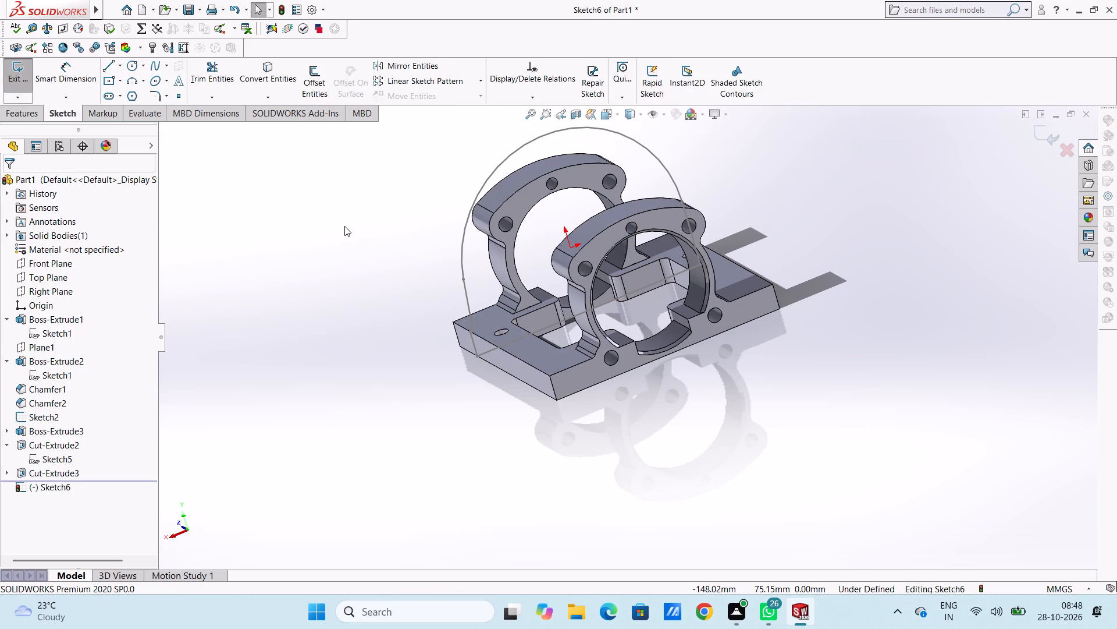
{"action": "key", "text": "ctrl+2"}
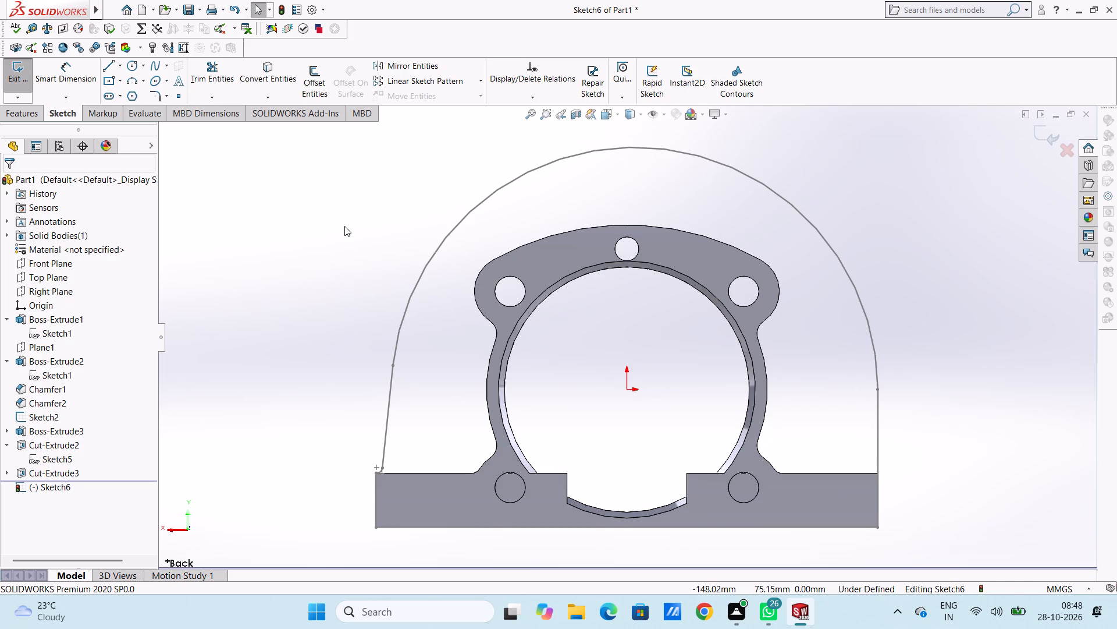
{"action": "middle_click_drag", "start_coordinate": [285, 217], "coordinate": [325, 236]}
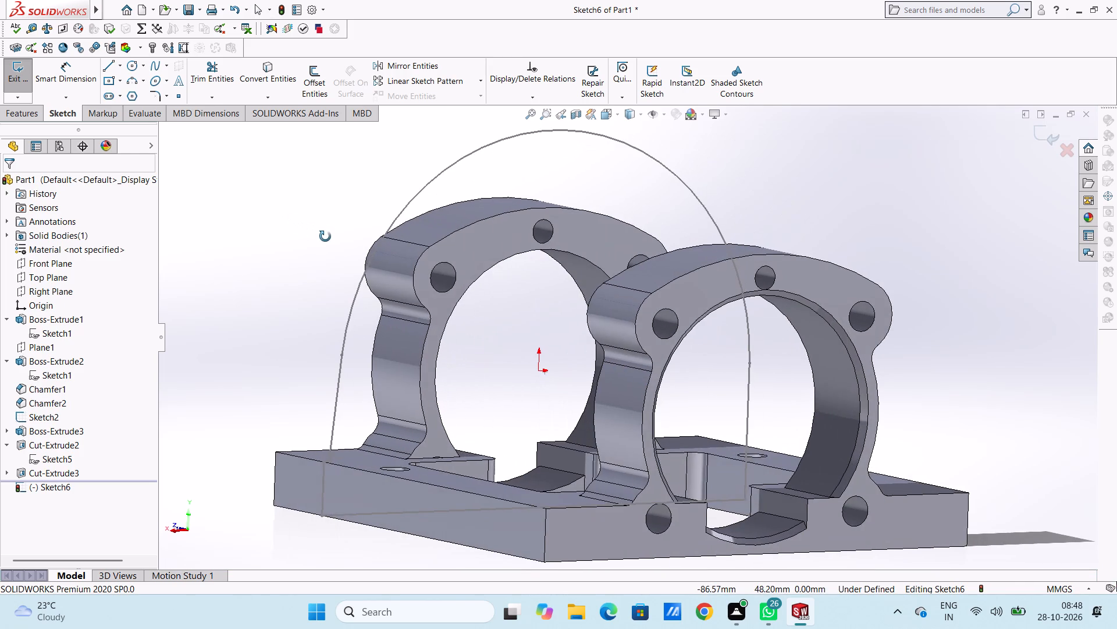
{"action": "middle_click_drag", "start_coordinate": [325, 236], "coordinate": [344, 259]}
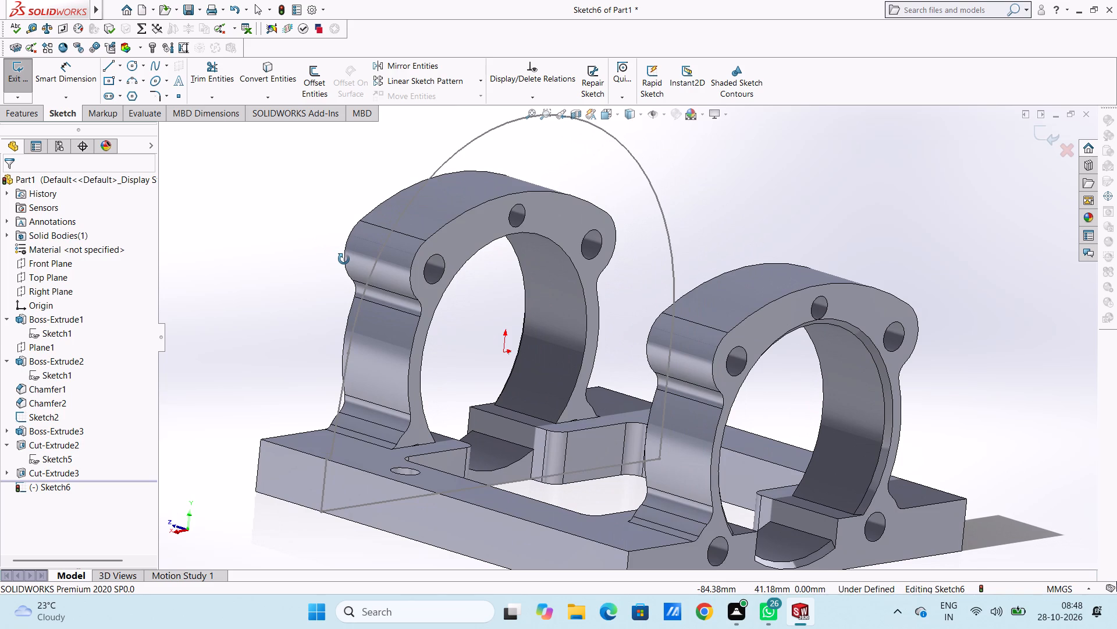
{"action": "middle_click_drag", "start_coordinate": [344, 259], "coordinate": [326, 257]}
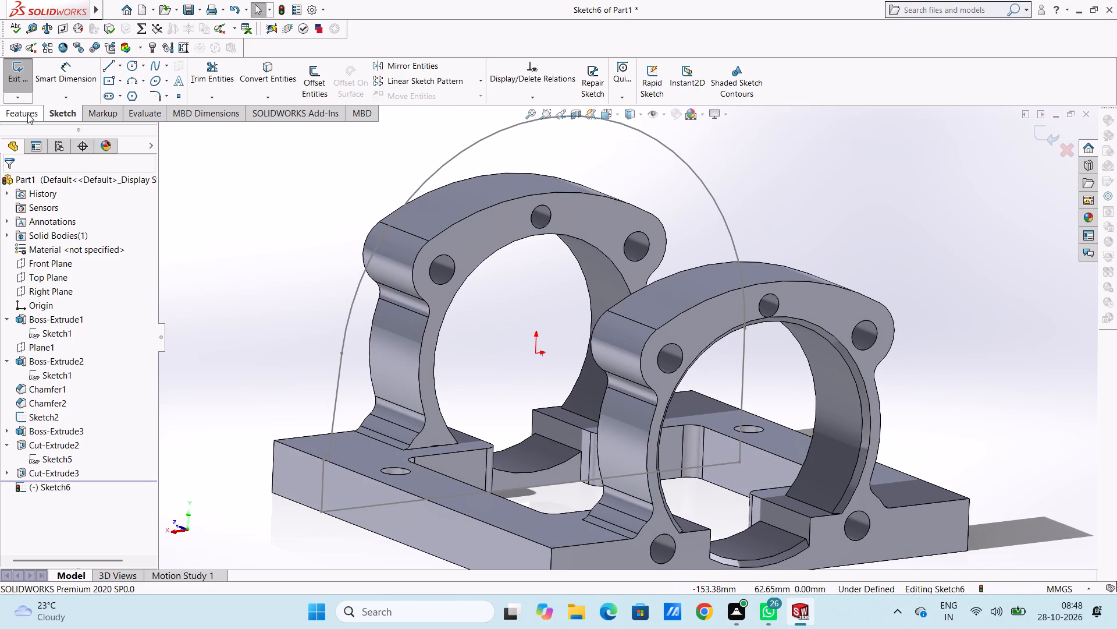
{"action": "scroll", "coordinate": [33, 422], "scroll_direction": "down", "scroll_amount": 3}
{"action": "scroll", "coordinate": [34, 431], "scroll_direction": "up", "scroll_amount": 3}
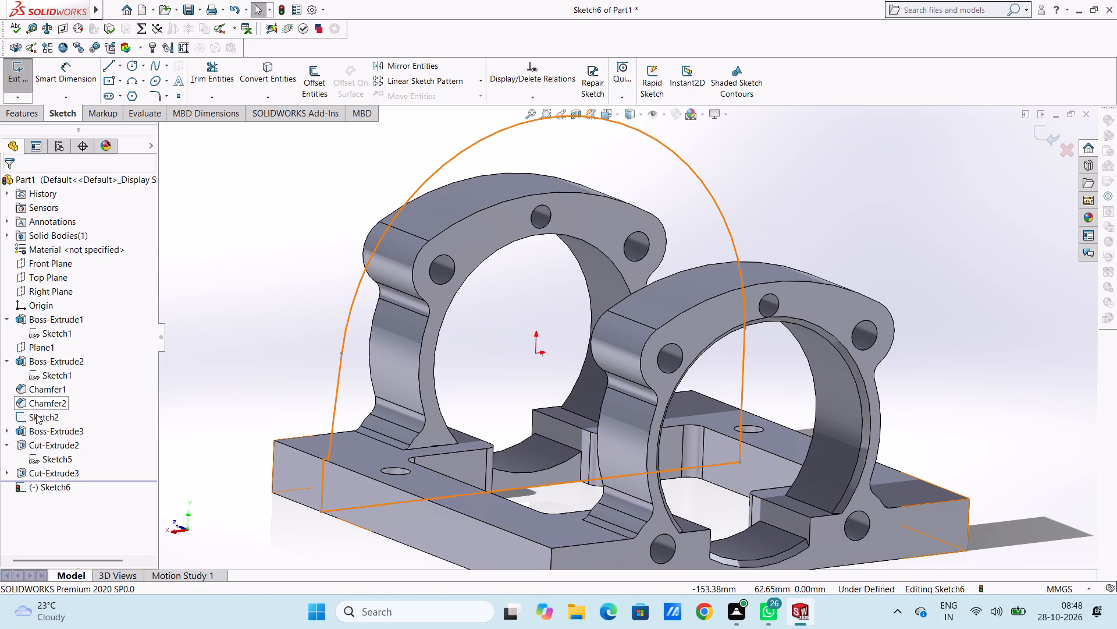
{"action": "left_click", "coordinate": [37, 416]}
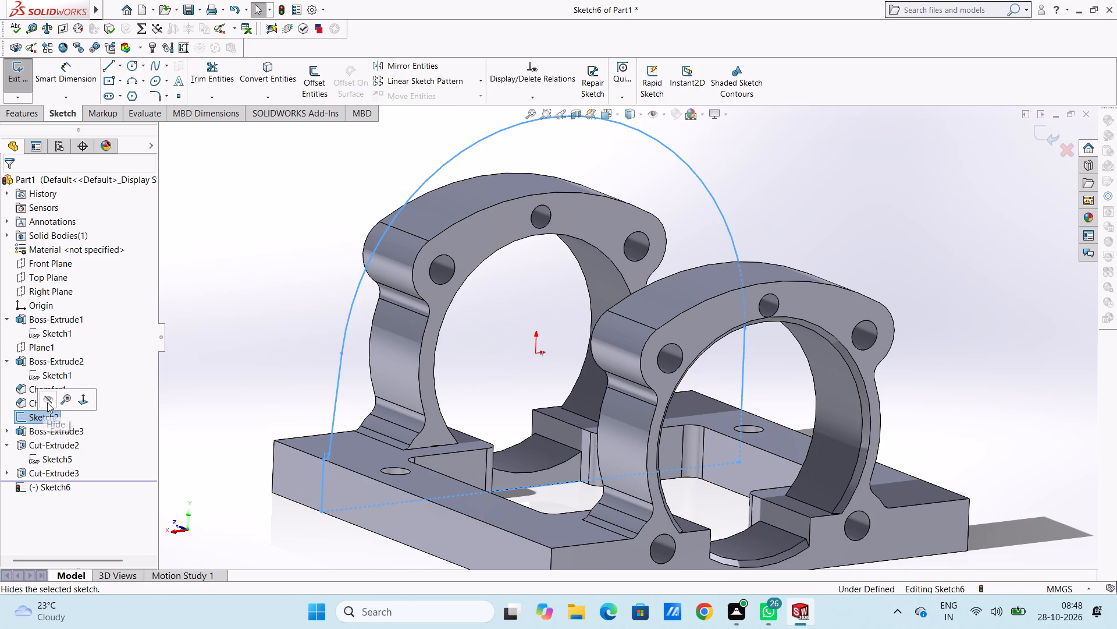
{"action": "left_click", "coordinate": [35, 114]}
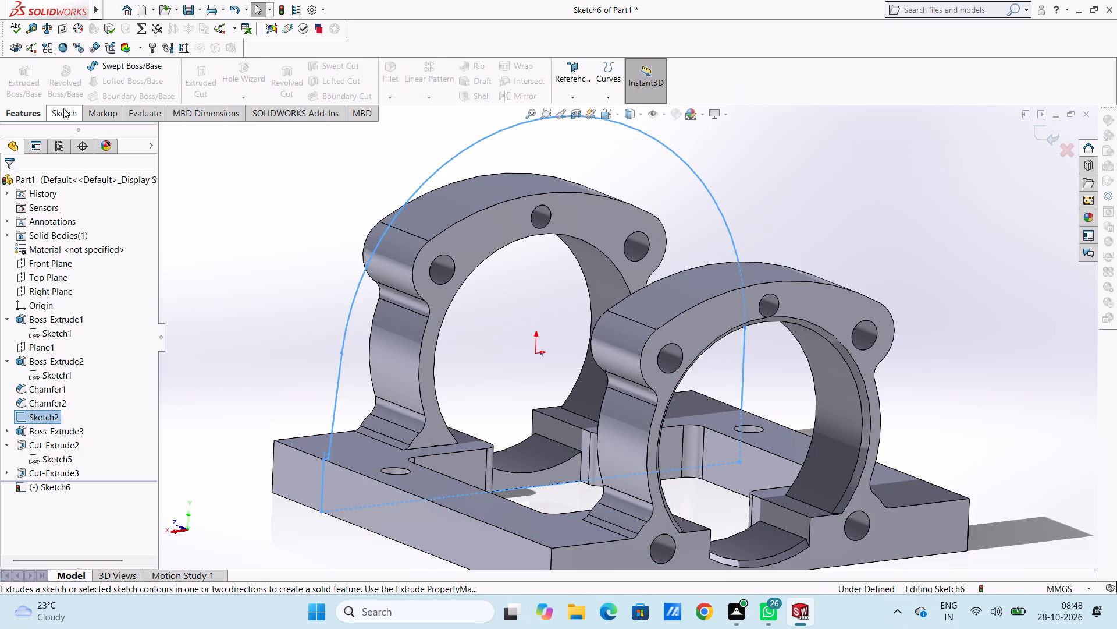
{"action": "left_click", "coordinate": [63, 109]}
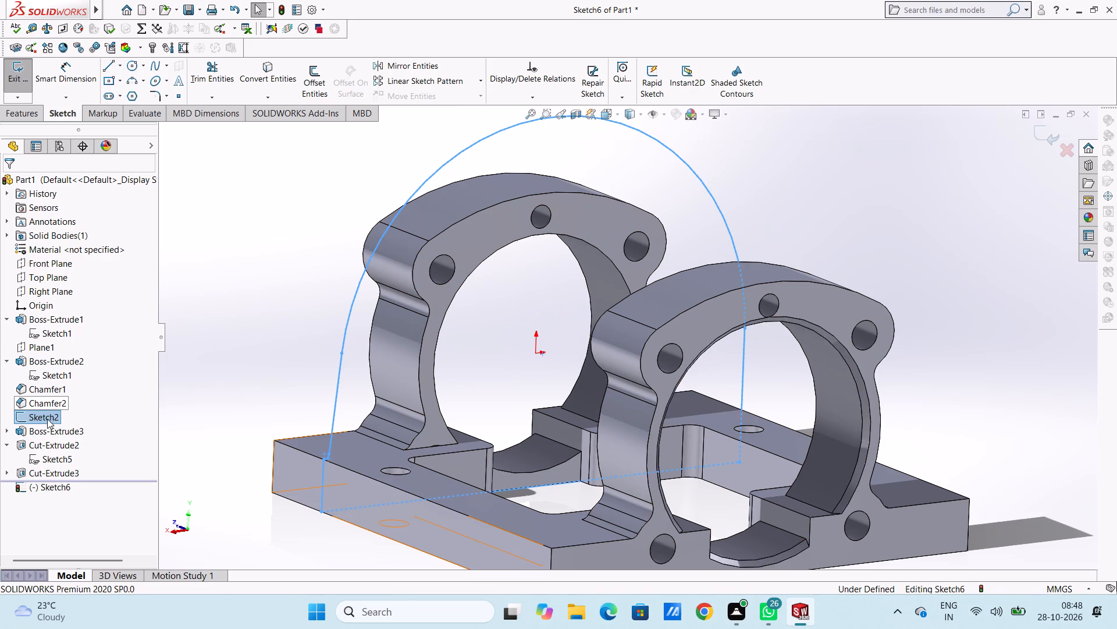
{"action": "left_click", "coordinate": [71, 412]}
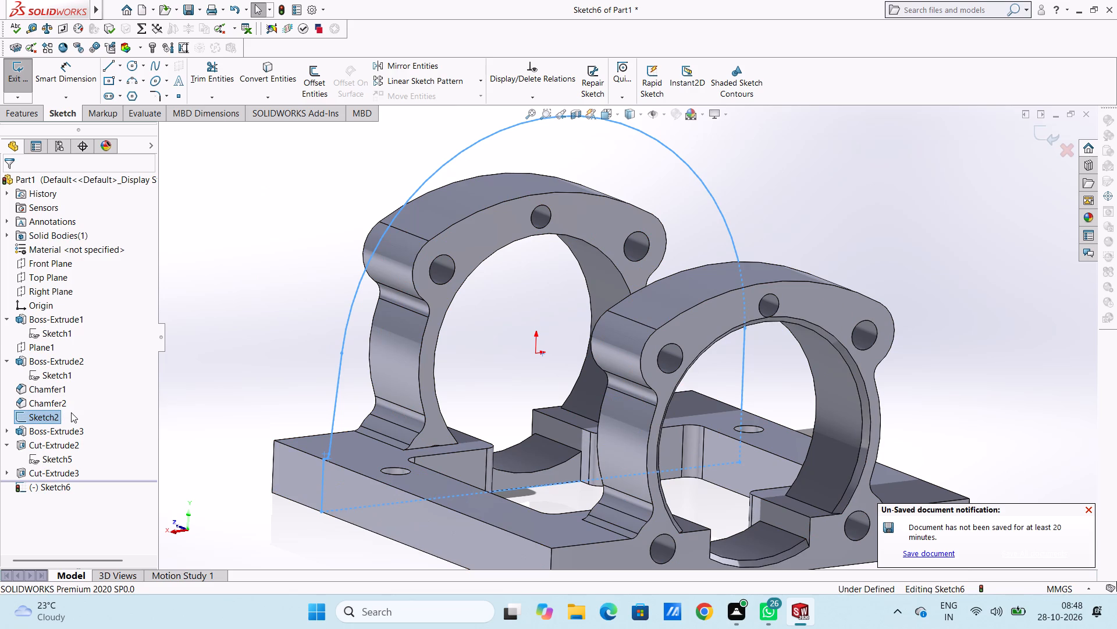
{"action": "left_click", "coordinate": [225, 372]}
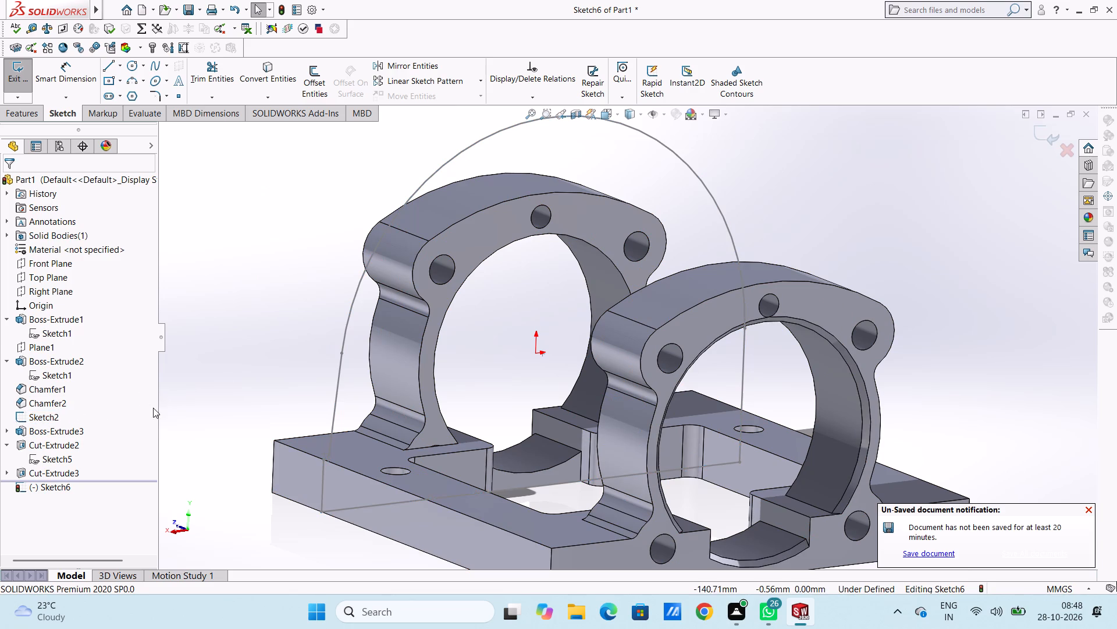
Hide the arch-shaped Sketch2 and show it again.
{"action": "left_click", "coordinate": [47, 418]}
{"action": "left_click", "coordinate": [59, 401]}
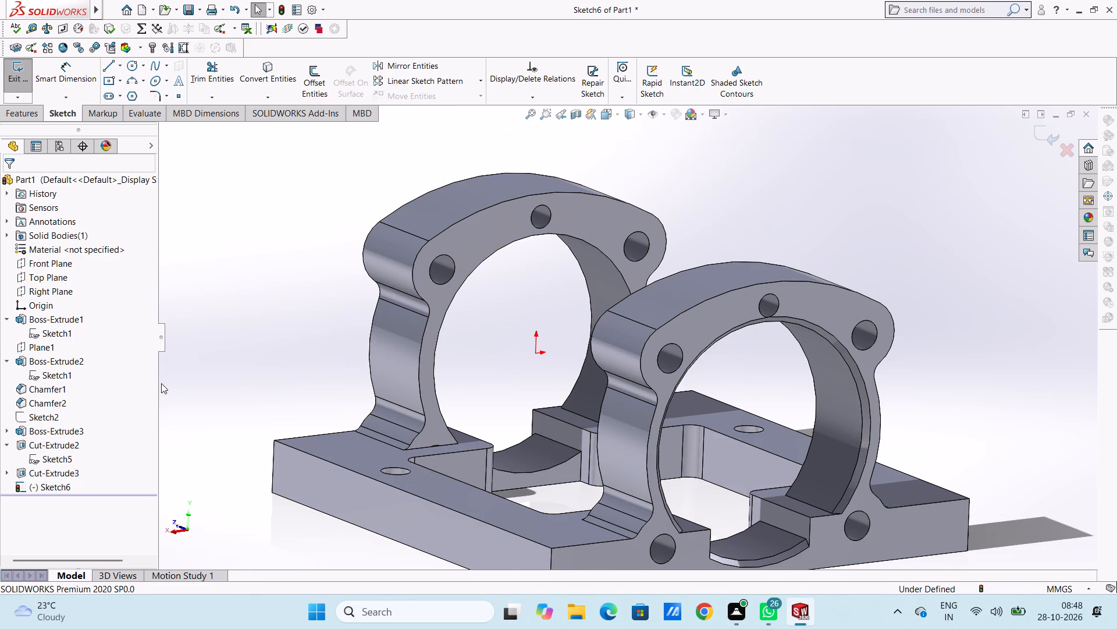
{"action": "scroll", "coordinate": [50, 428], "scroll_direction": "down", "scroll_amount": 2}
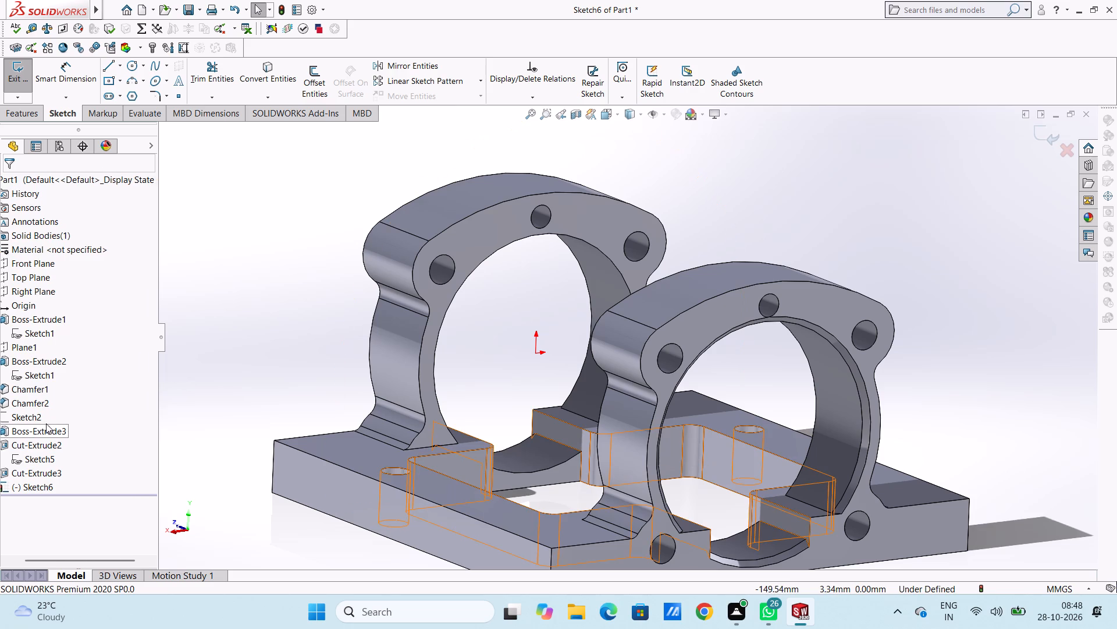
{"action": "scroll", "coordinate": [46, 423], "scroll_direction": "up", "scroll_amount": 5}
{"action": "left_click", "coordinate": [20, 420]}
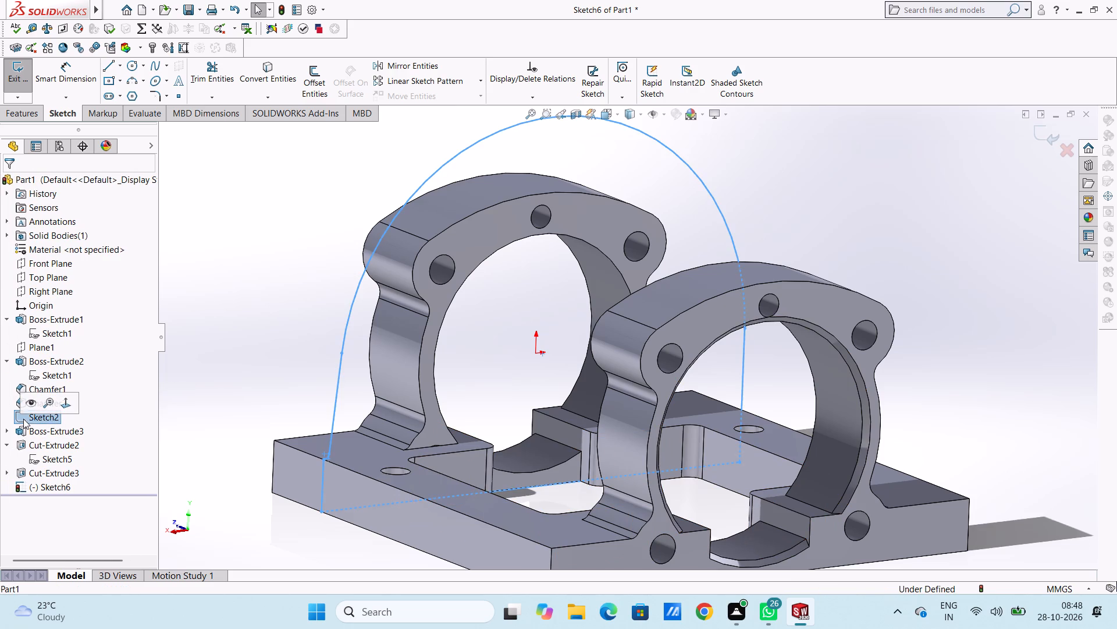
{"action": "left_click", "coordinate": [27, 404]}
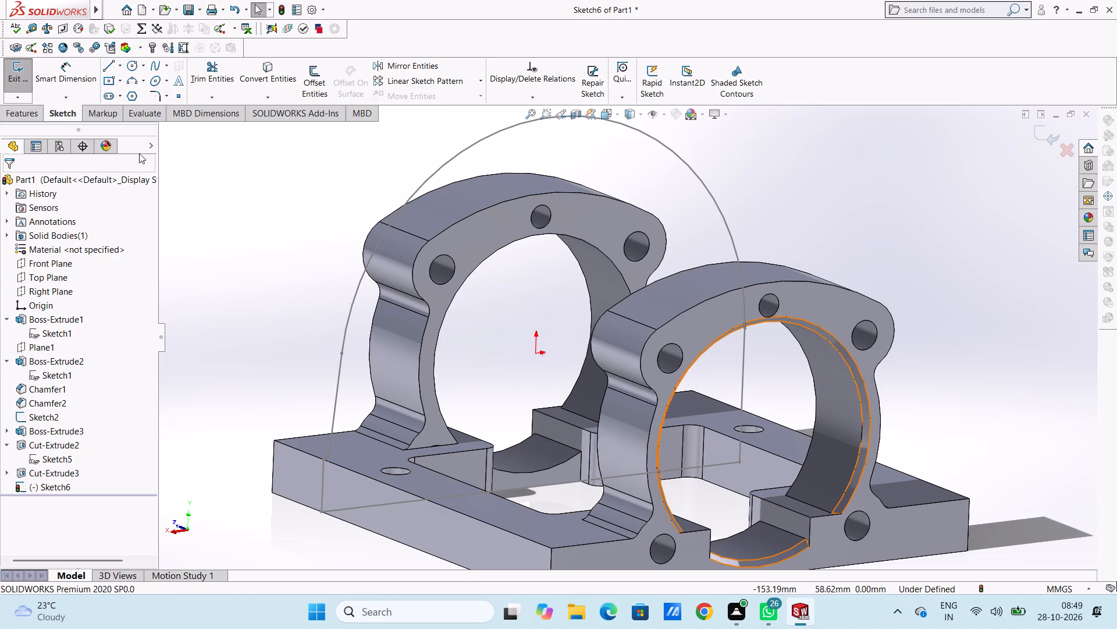
Undo the newly started empty sketch on the bracket's inner face.
{"action": "left_click", "coordinate": [426, 182]}
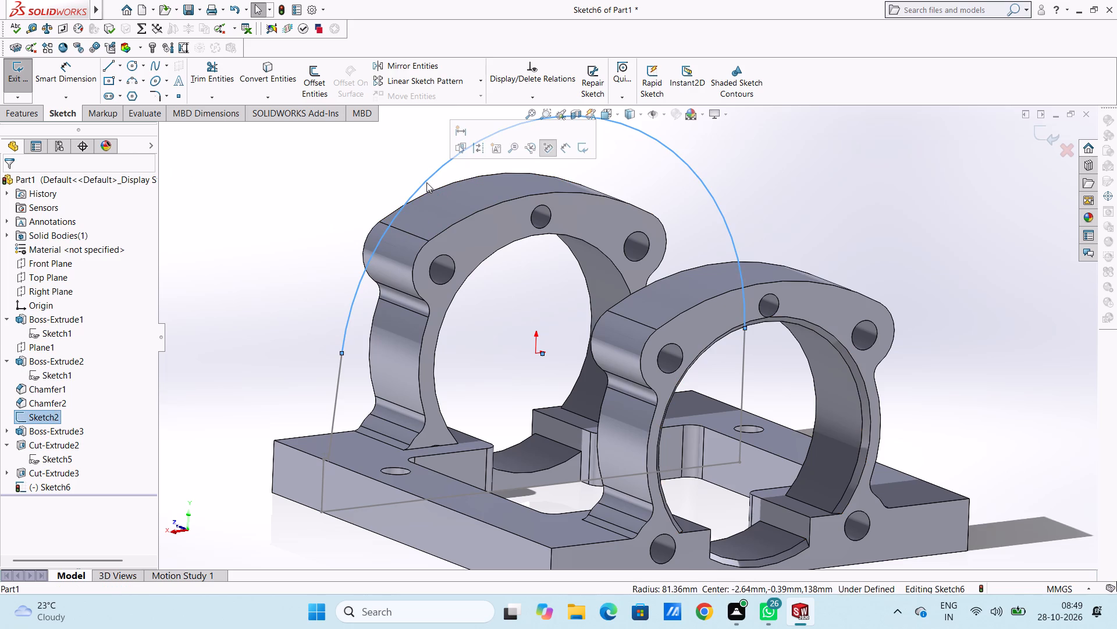
{"action": "left_click", "coordinate": [237, 361]}
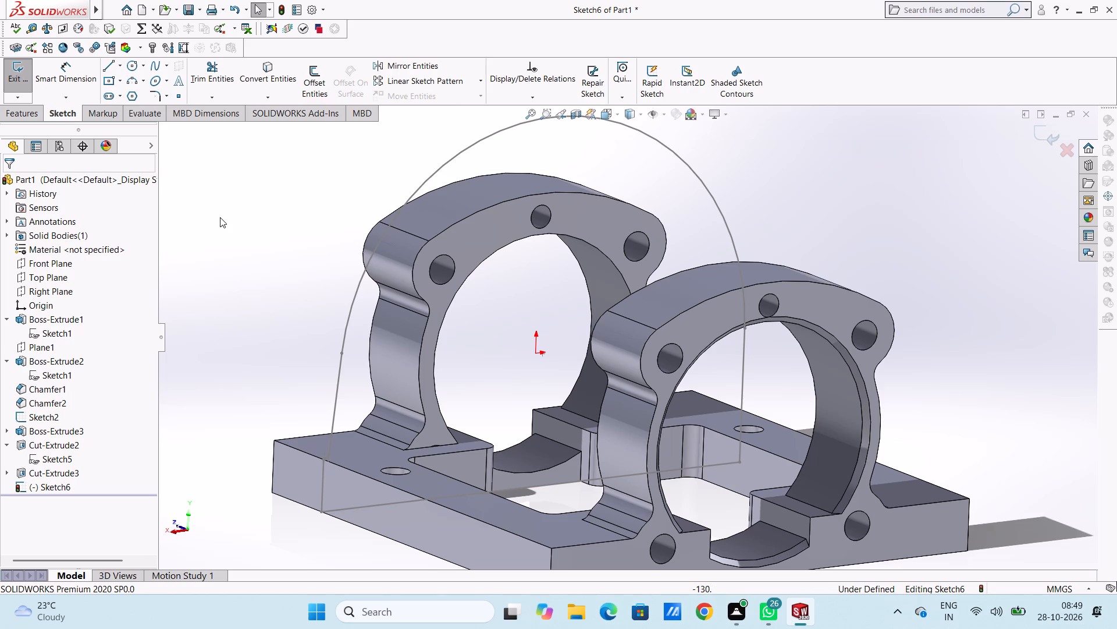
{"action": "key", "text": "Escape"}
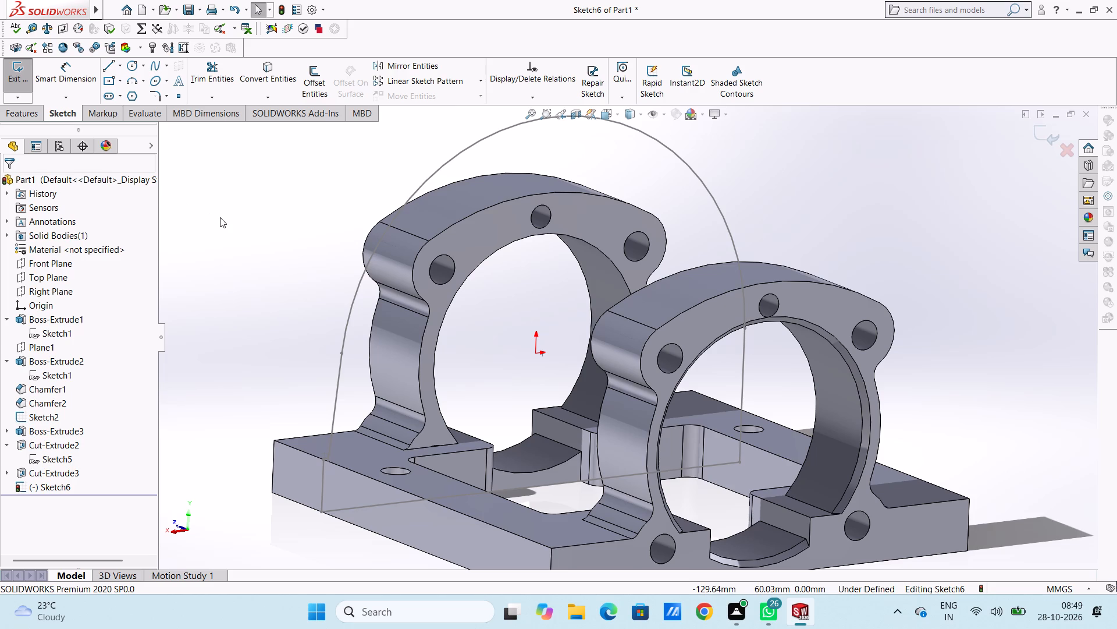
{"action": "key", "text": "ctrl+z"}
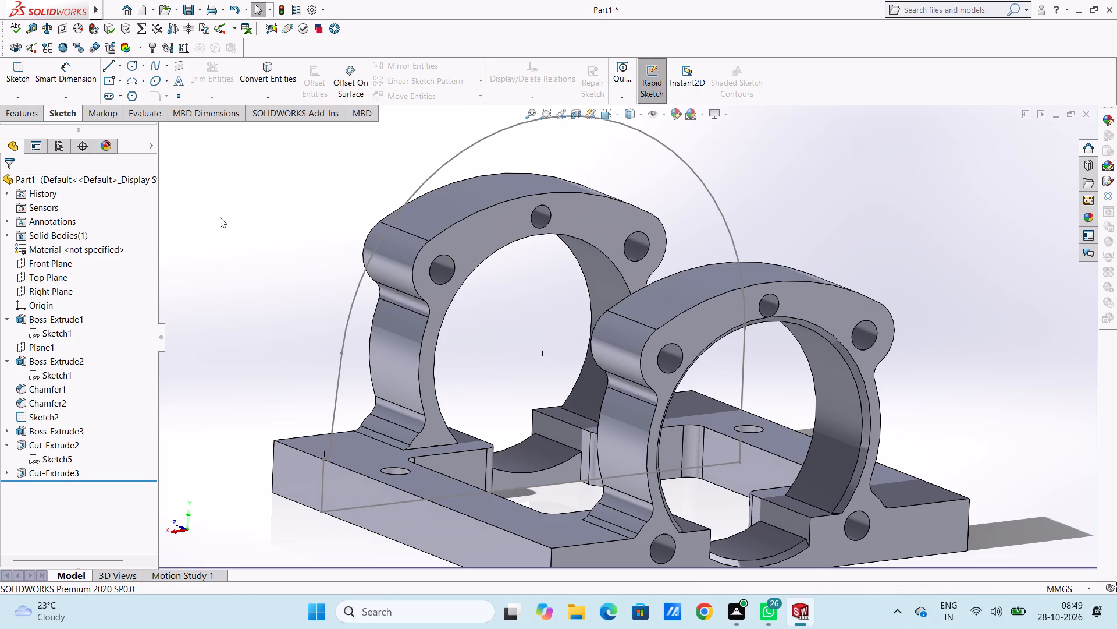
Extrude the arch-shaped Sketch2 as a blind 8 mm plate from its sketch plane, merged with the body.
{"action": "left_click", "coordinate": [33, 108]}
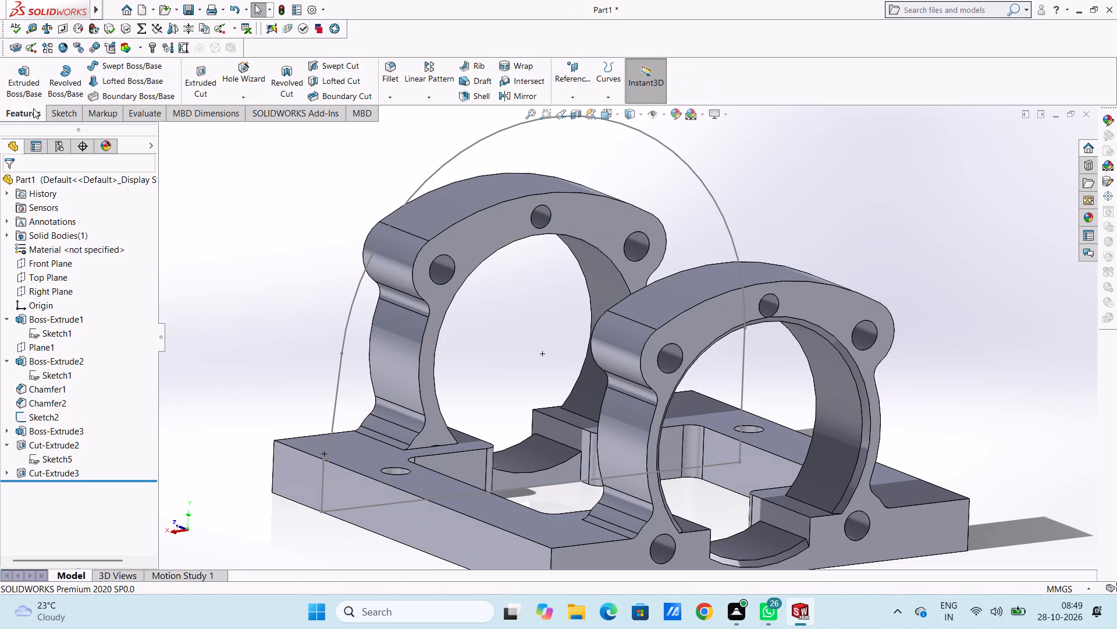
{"action": "left_click", "coordinate": [29, 73]}
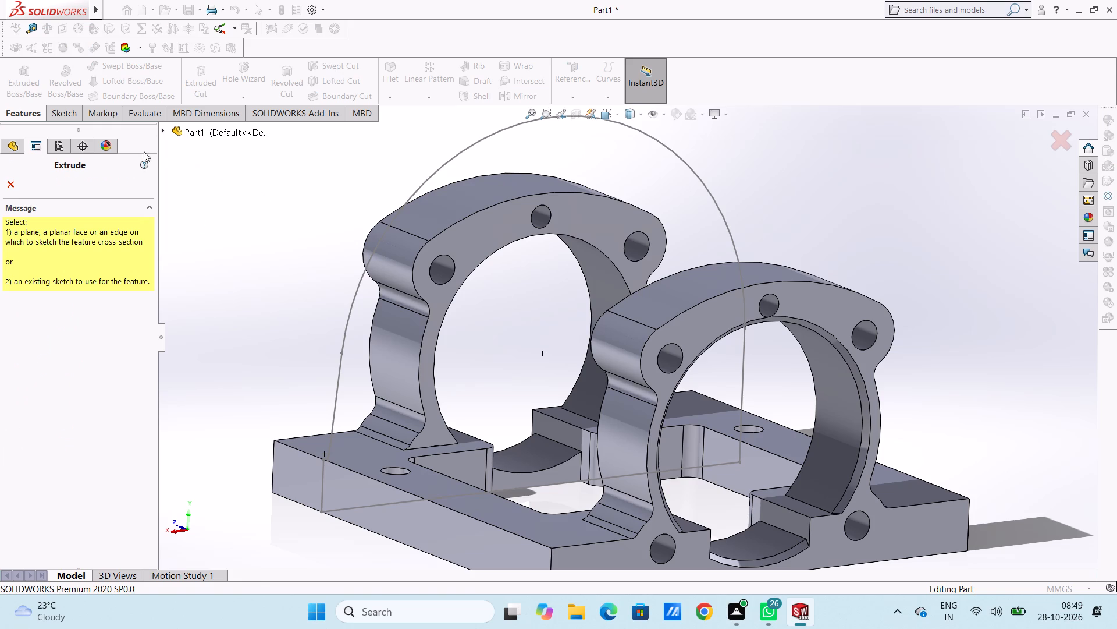
{"action": "left_click", "coordinate": [161, 130]}
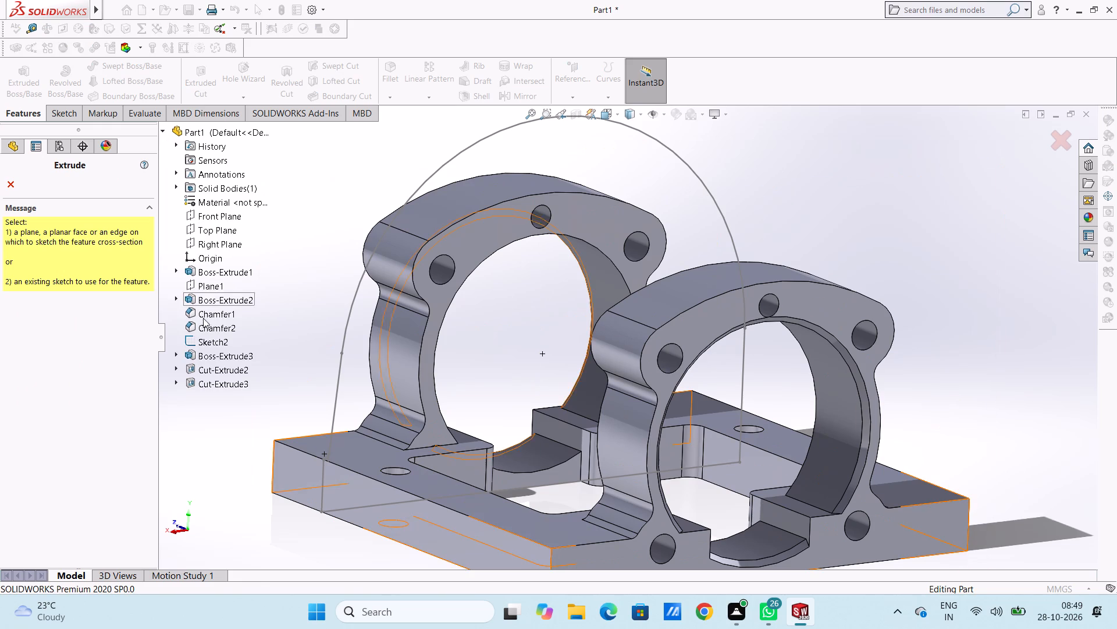
{"action": "left_click", "coordinate": [201, 340]}
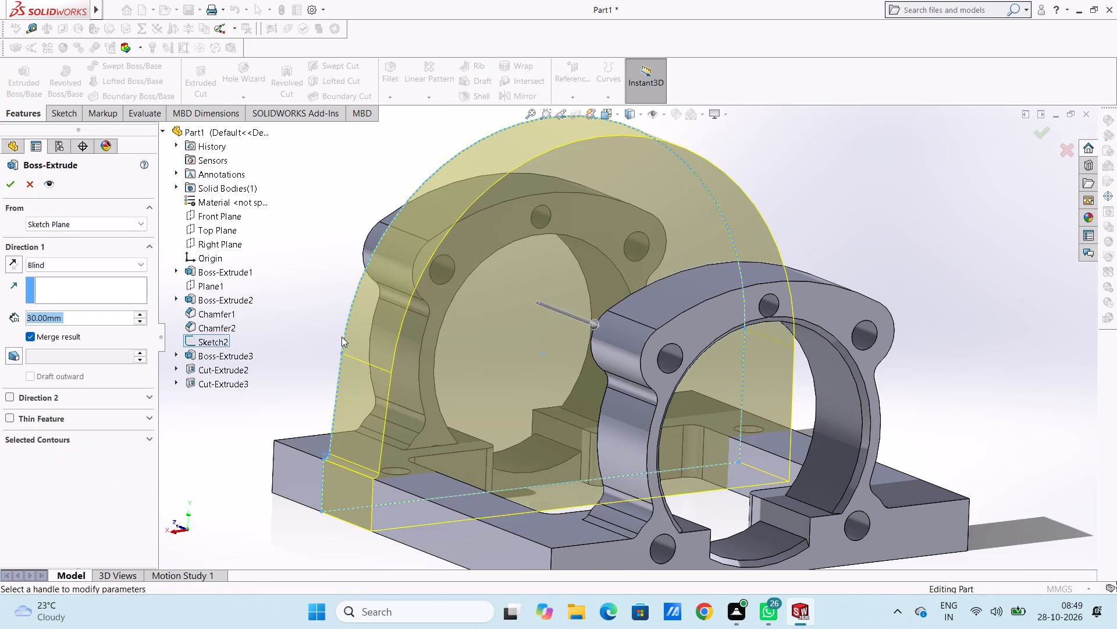
{"action": "middle_click_drag", "start_coordinate": [299, 280], "coordinate": [337, 302]}
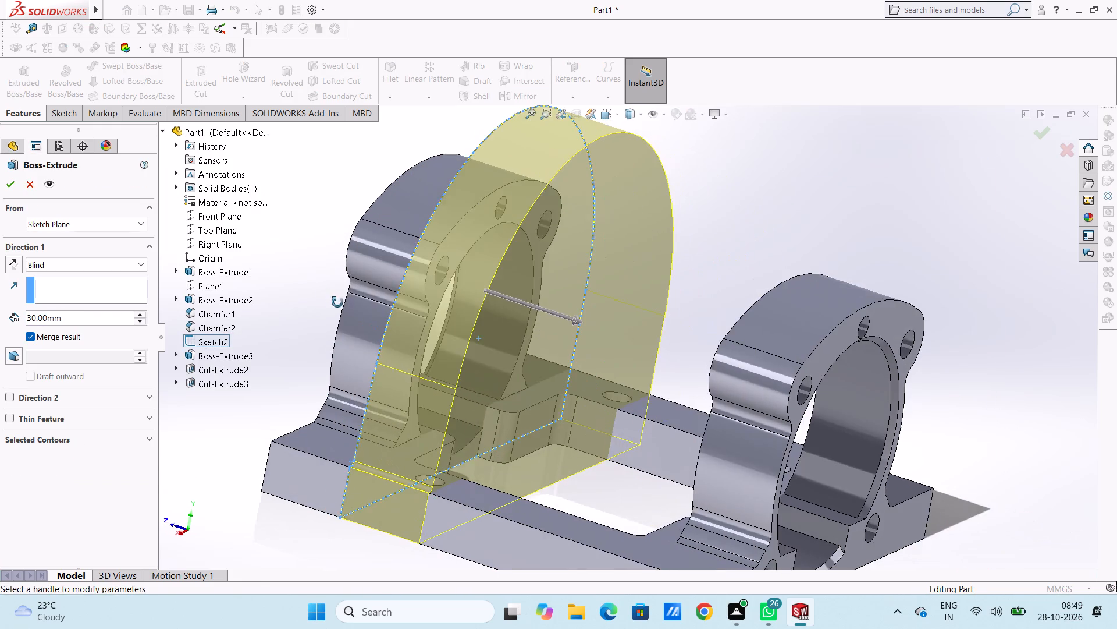
{"action": "middle_click_drag", "start_coordinate": [337, 302], "coordinate": [326, 347]}
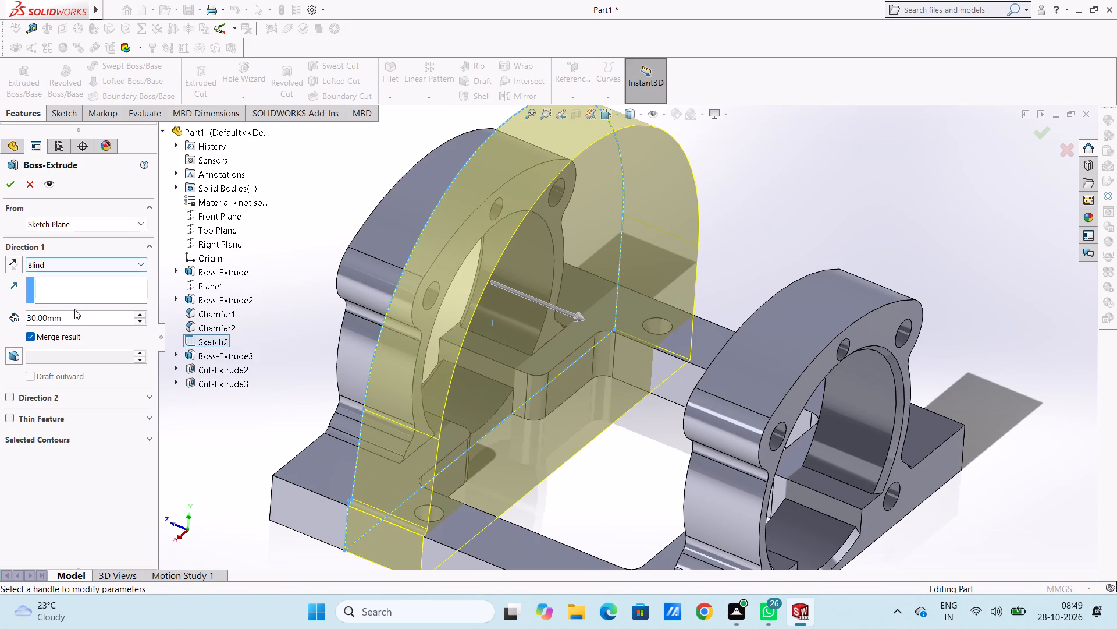
{"action": "double_click", "coordinate": [76, 318]}
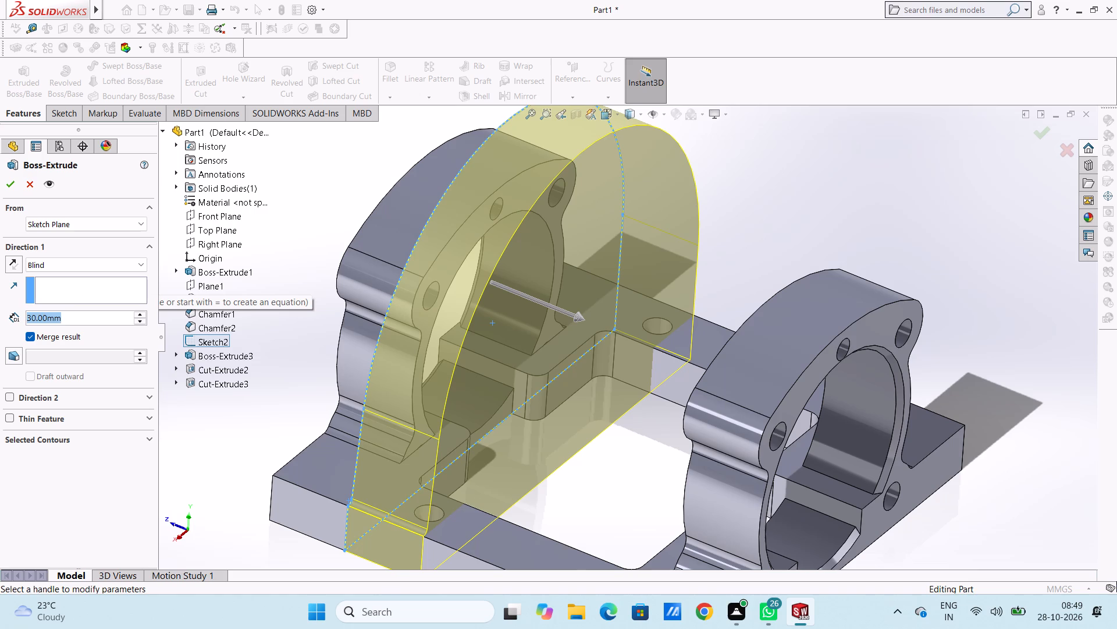
{"action": "type", "text": "10"}
{"action": "key", "text": "Return"}
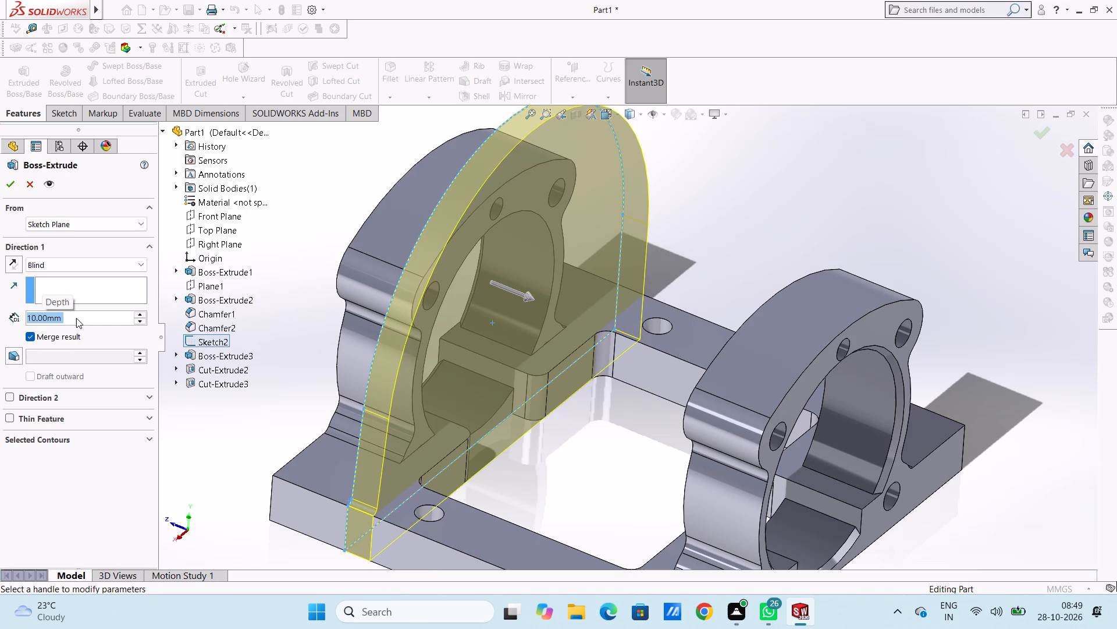
{"action": "key", "text": "8"}
{"action": "key", "text": "Return"}
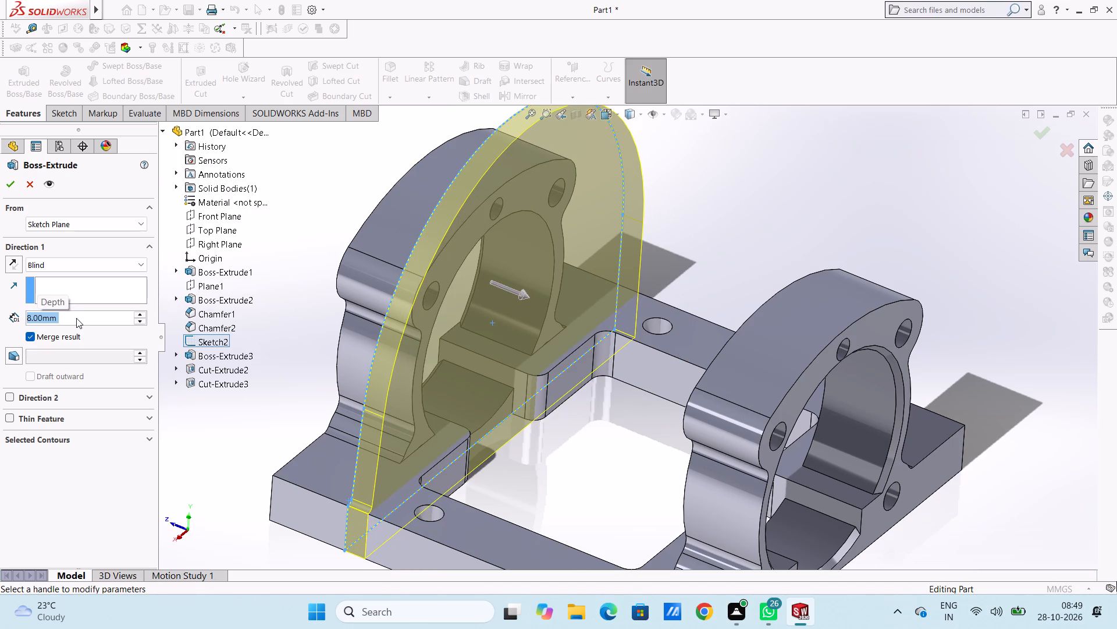
{"action": "left_click", "coordinate": [5, 187]}
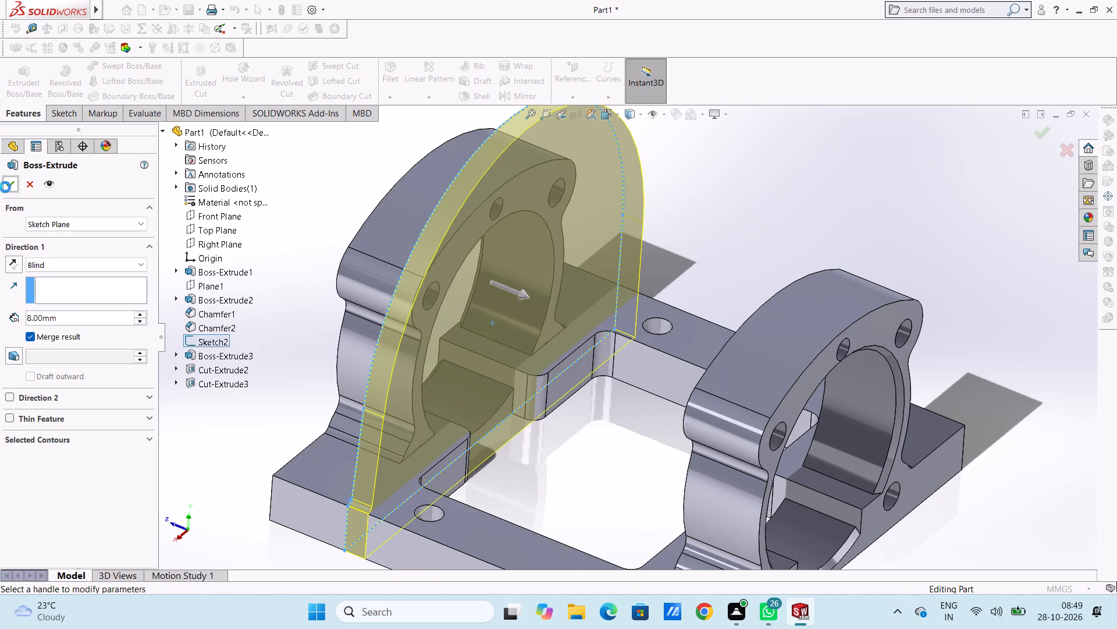
{"action": "left_click", "coordinate": [251, 256]}
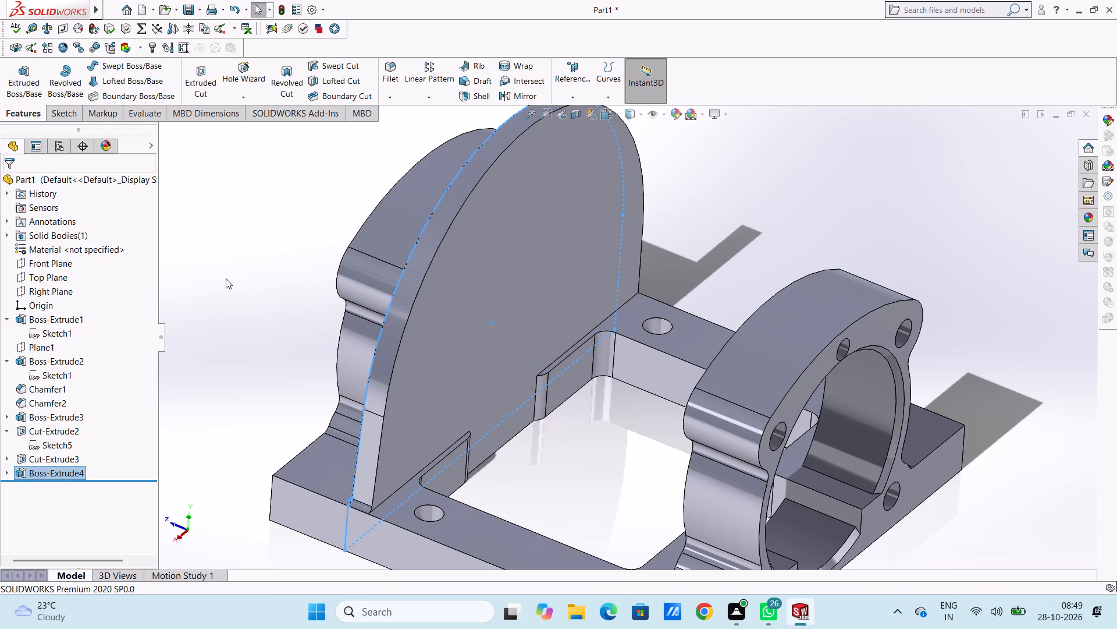
Examine the arch-shaped plate against its ring bracket and the frame base from several angles.
{"action": "middle_click_drag", "start_coordinate": [226, 278], "coordinate": [344, 333]}
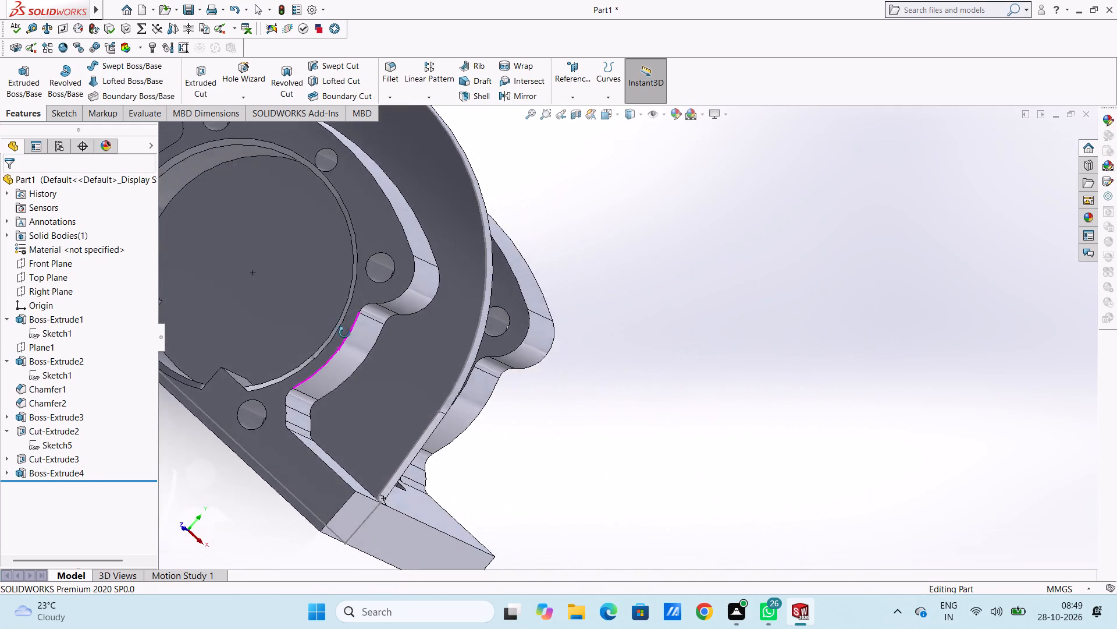
{"action": "middle_click_drag", "start_coordinate": [344, 333], "coordinate": [284, 316]}
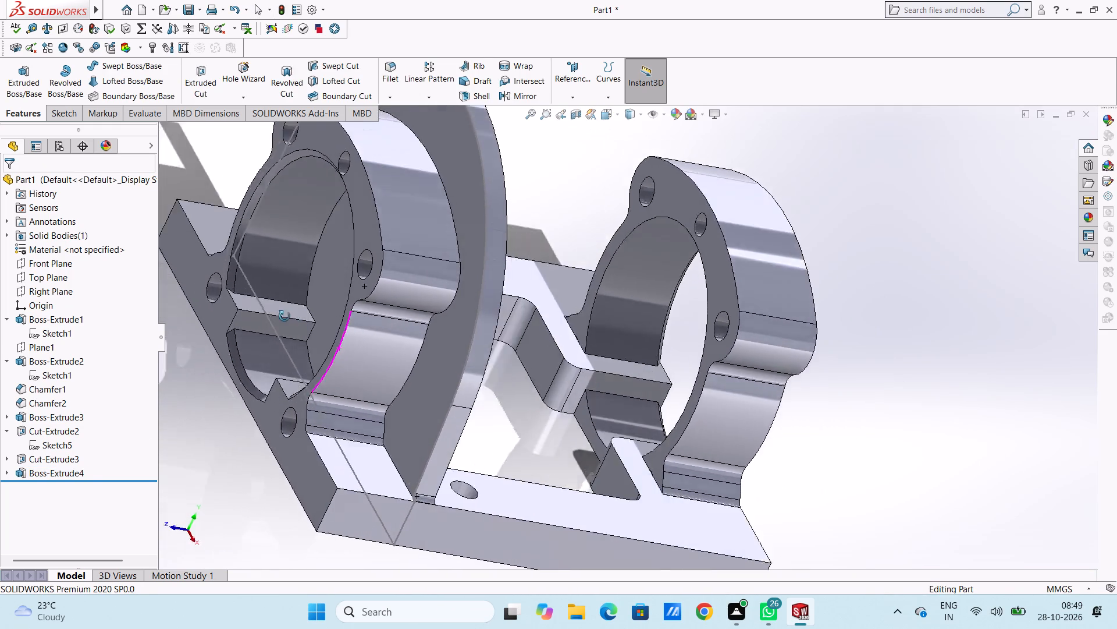
{"action": "middle_click_drag", "start_coordinate": [284, 316], "coordinate": [209, 292]}
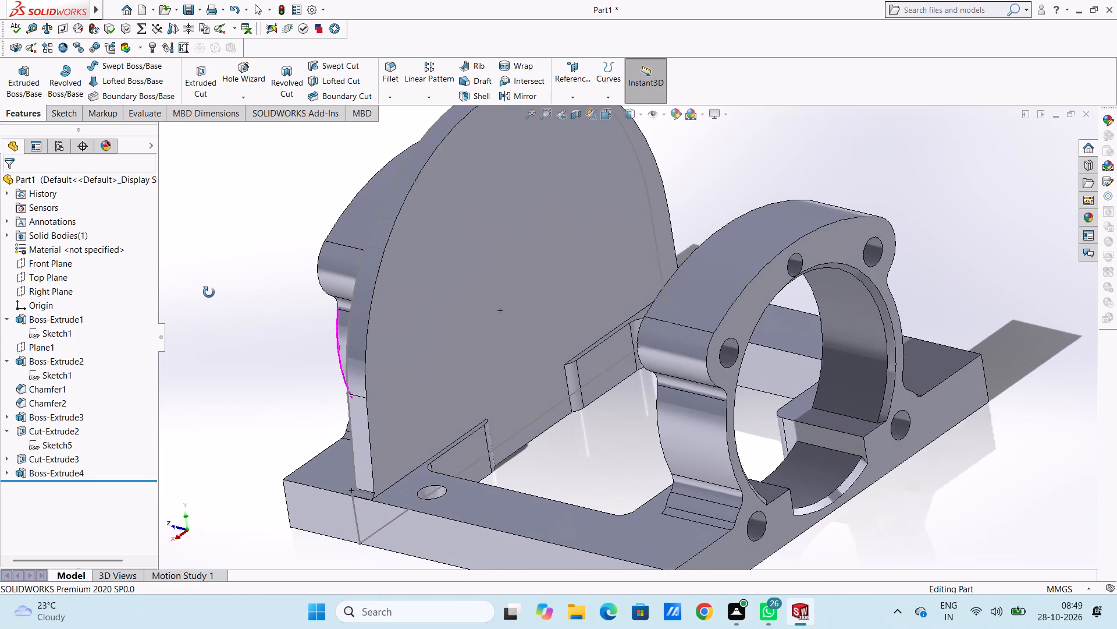
{"action": "middle_click_drag", "start_coordinate": [209, 292], "coordinate": [217, 291]}
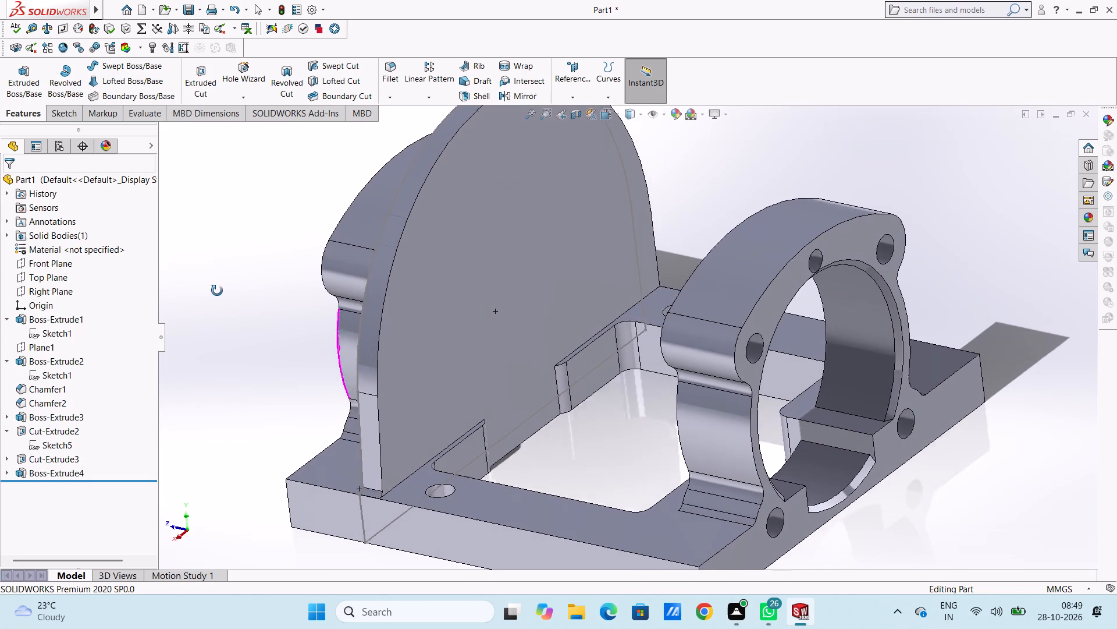
{"action": "middle_click_drag", "start_coordinate": [217, 291], "coordinate": [257, 304]}
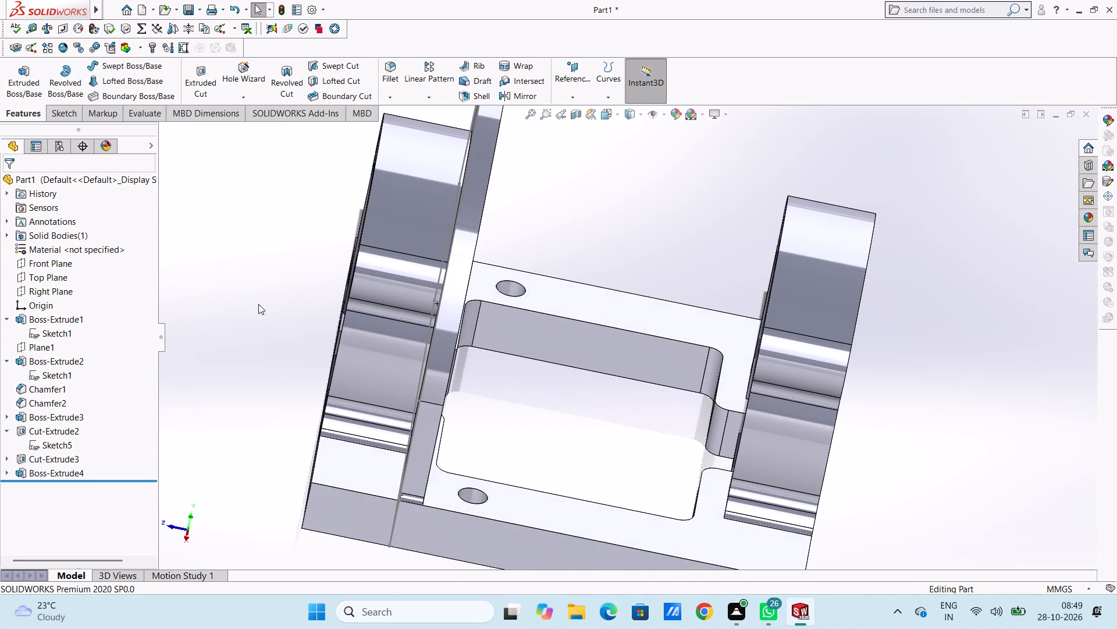
{"action": "scroll", "coordinate": [261, 304], "scroll_direction": "up", "scroll_amount": 4}
{"action": "middle_click_drag", "start_coordinate": [335, 310], "coordinate": [323, 291]}
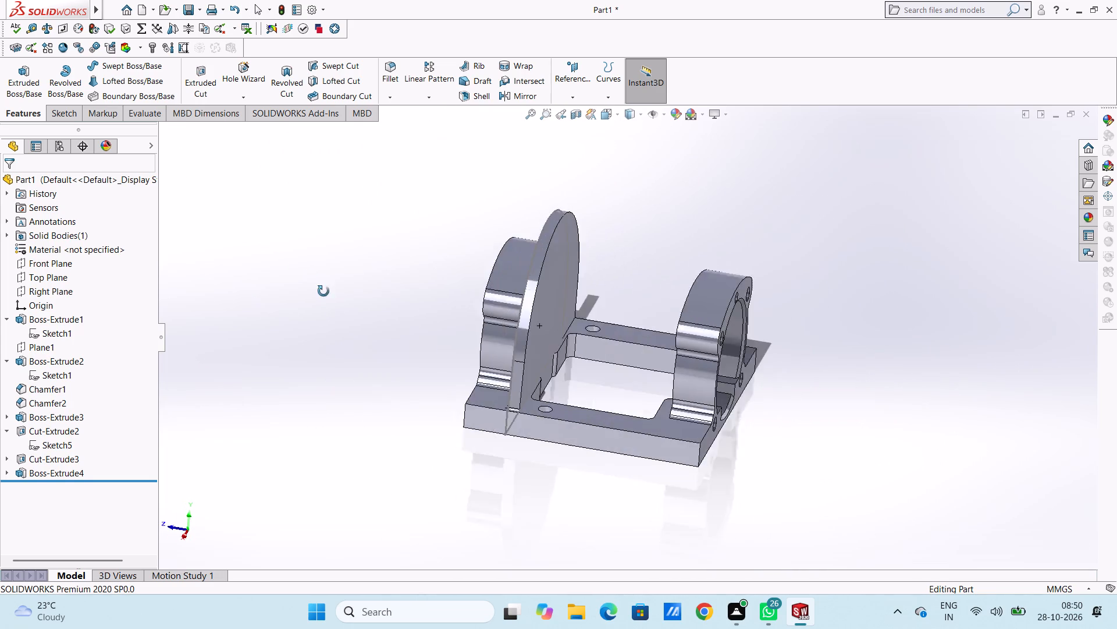
{"action": "middle_click_drag", "start_coordinate": [323, 291], "coordinate": [337, 249]}
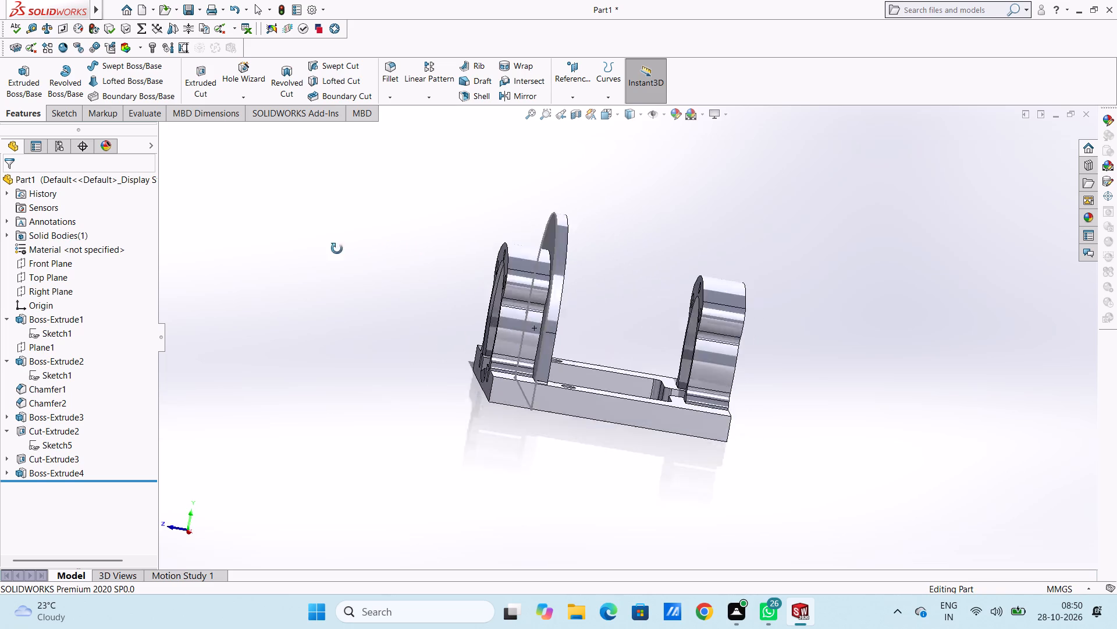
{"action": "middle_click_drag", "start_coordinate": [337, 249], "coordinate": [293, 291]}
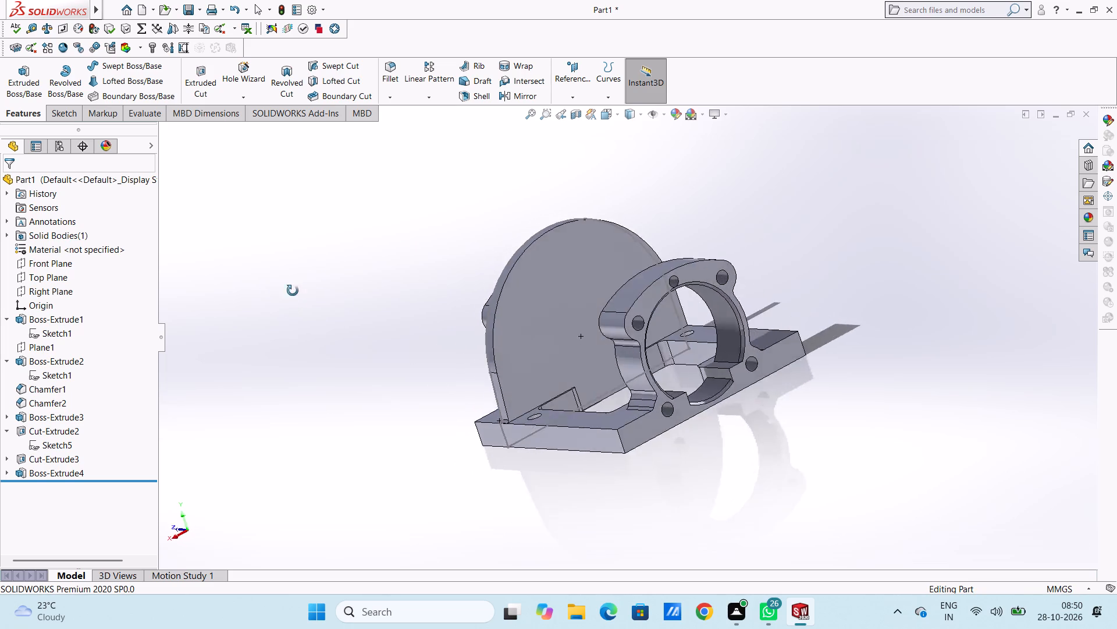
{"action": "middle_click_drag", "start_coordinate": [293, 291], "coordinate": [283, 311]}
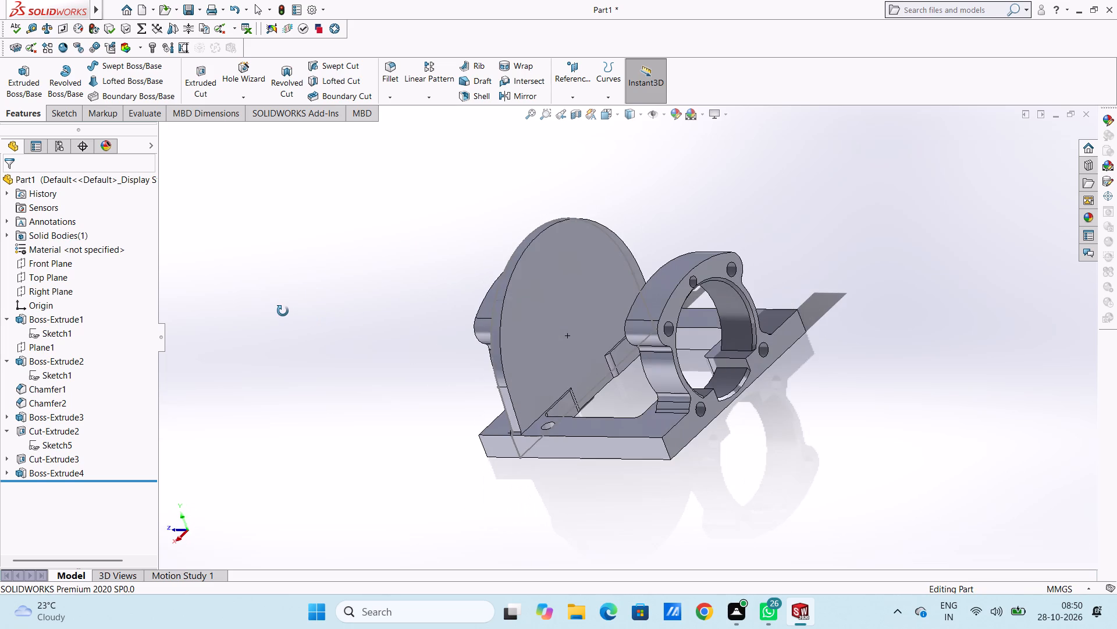
{"action": "middle_click_drag", "start_coordinate": [283, 311], "coordinate": [314, 327]}
{"action": "scroll", "coordinate": [804, 398], "scroll_direction": "down", "scroll_amount": 1}
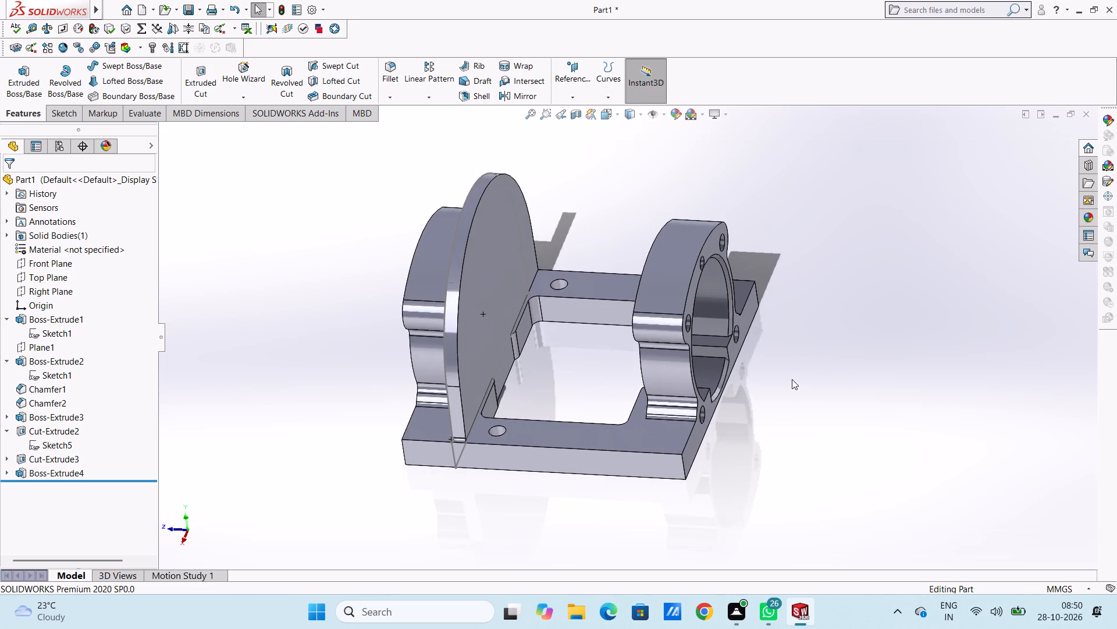
{"action": "middle_click_drag", "start_coordinate": [804, 377], "coordinate": [787, 374]}
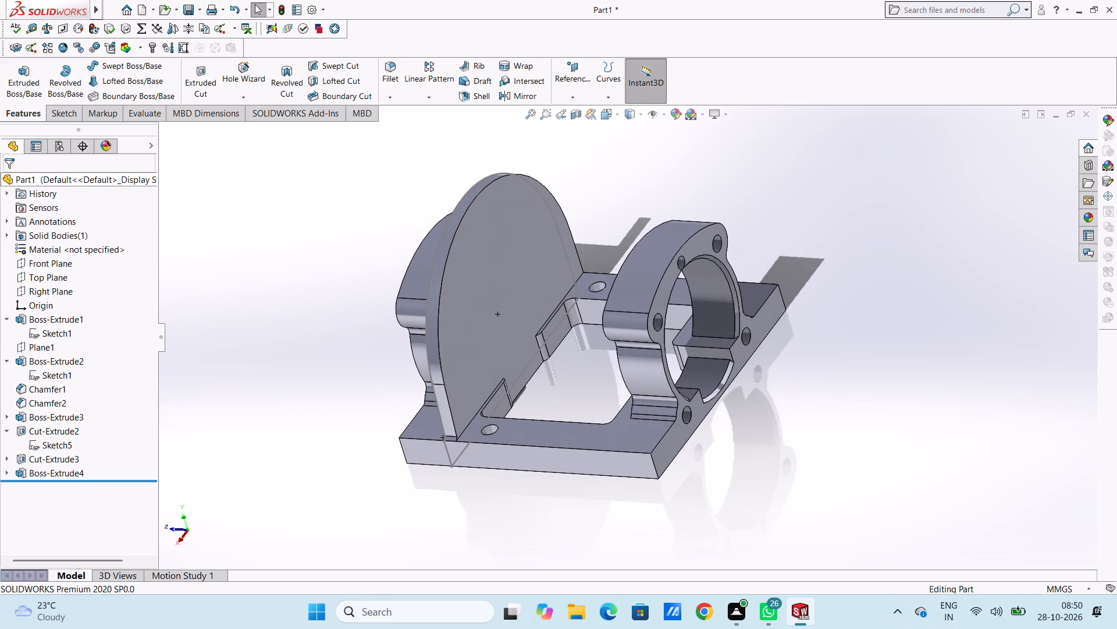
Reuse Sketch2 to extrude a blind 8 mm merged plate starting from the opposite bracket's inner face, with the direction reversed.
{"action": "left_click", "coordinate": [30, 74]}
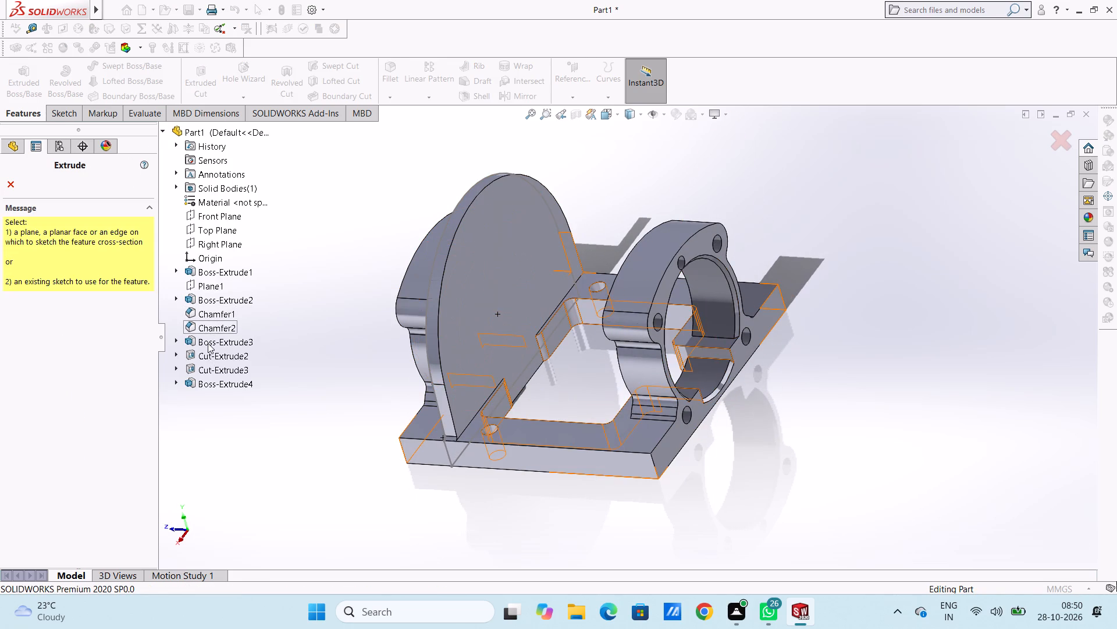
{"action": "left_click", "coordinate": [176, 382]}
{"action": "left_click", "coordinate": [220, 401]}
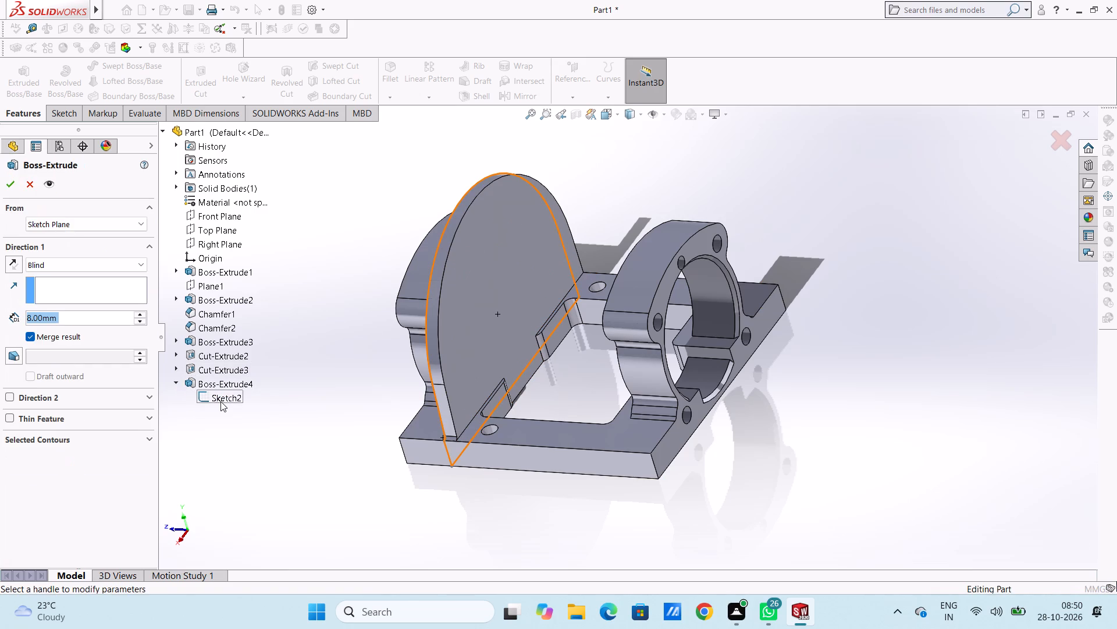
{"action": "left_click", "coordinate": [93, 222]}
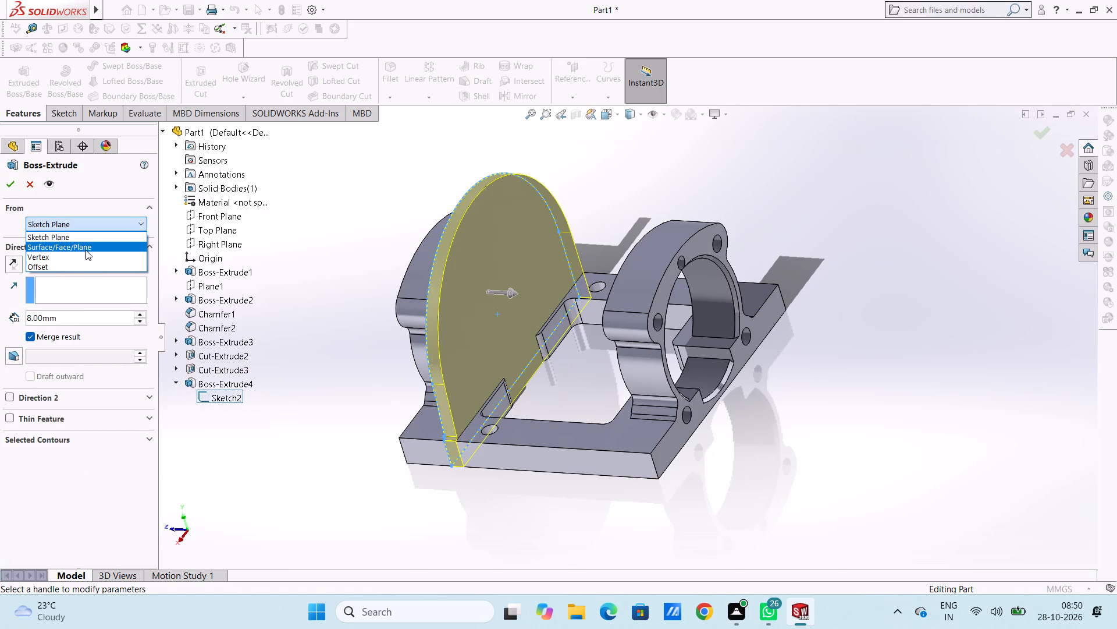
{"action": "left_click", "coordinate": [86, 250]}
{"action": "middle_click_drag", "start_coordinate": [303, 279], "coordinate": [375, 281]}
{"action": "scroll", "coordinate": [375, 281], "scroll_direction": "down", "scroll_amount": 1}
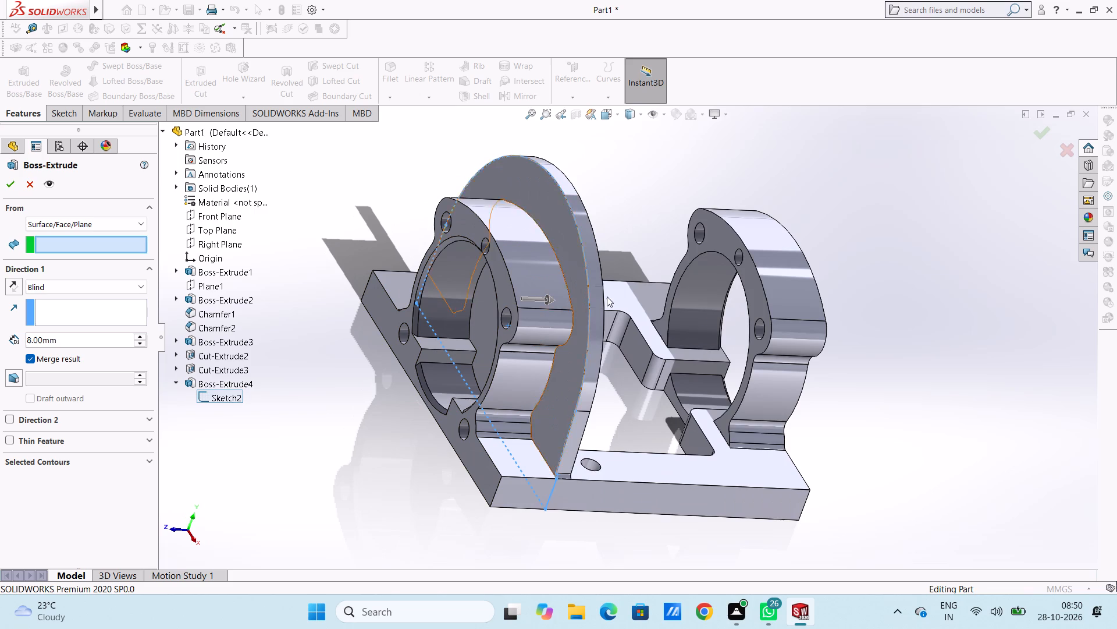
{"action": "left_click", "coordinate": [717, 239]}
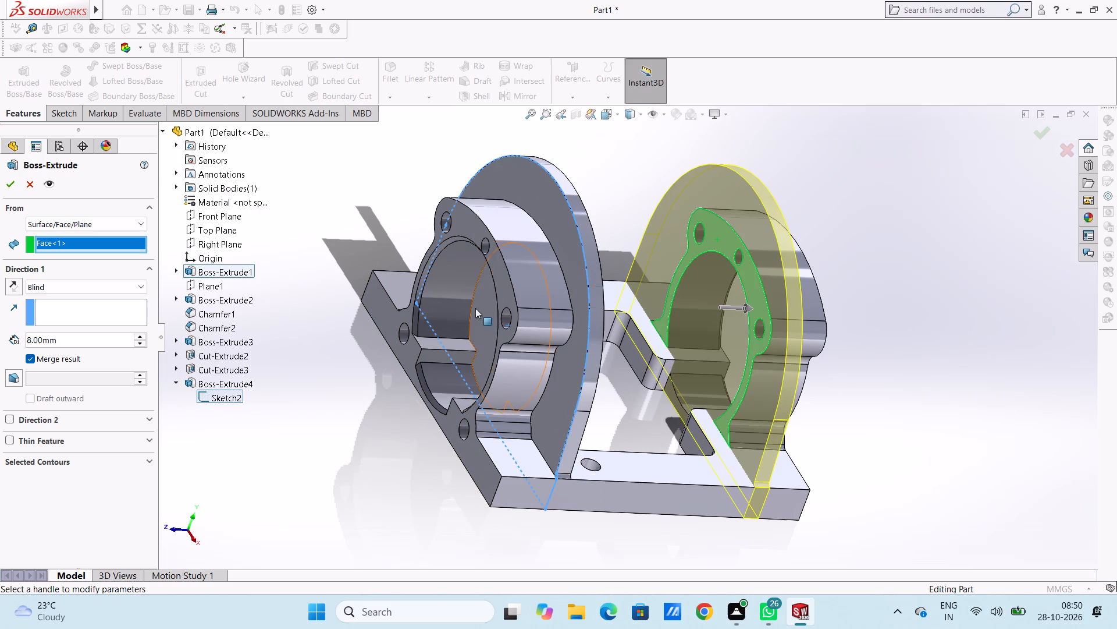
{"action": "left_click", "coordinate": [19, 287]}
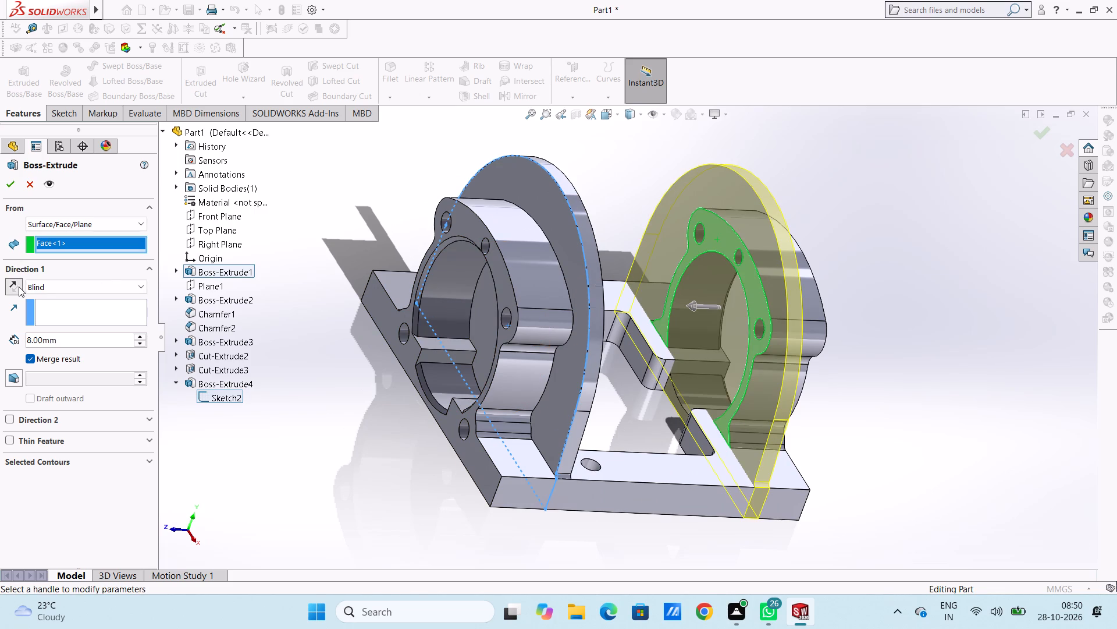
{"action": "left_click", "coordinate": [12, 186]}
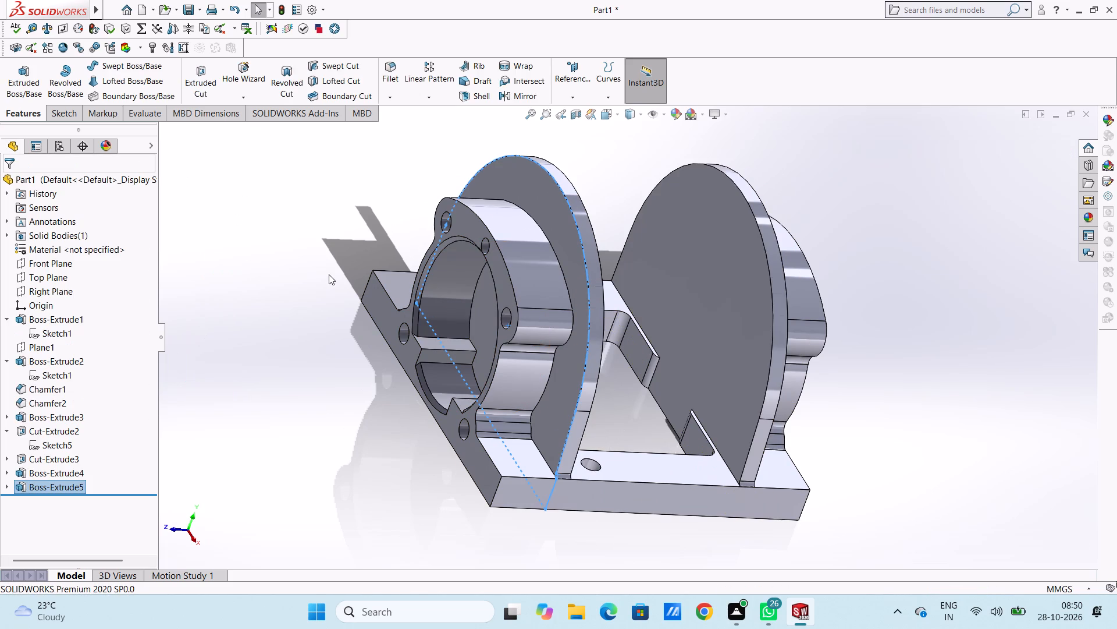
{"action": "left_click", "coordinate": [307, 282]}
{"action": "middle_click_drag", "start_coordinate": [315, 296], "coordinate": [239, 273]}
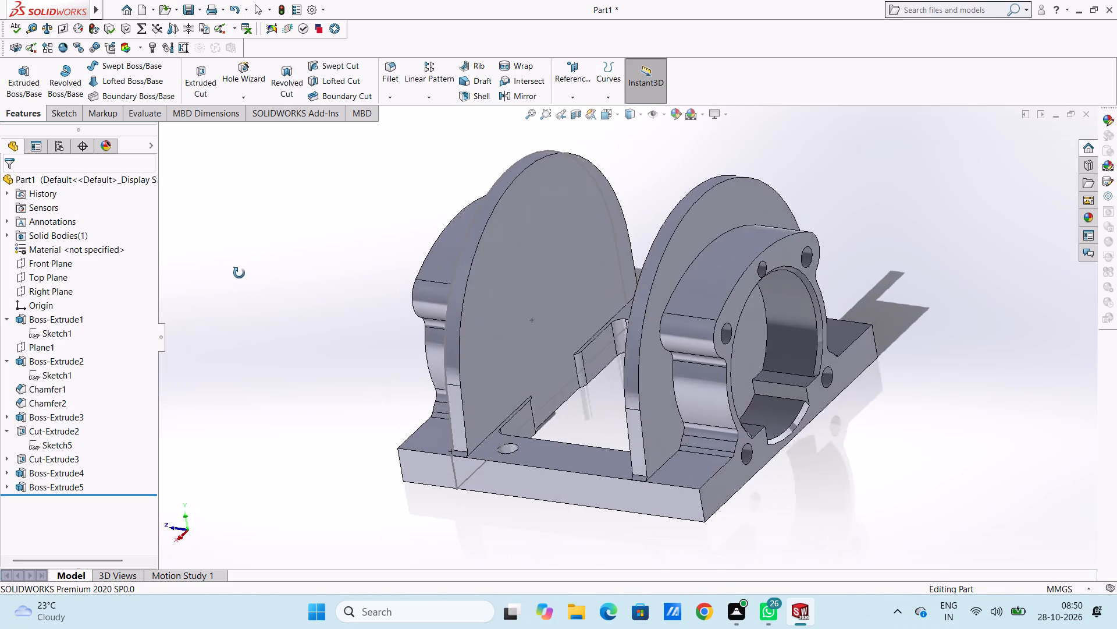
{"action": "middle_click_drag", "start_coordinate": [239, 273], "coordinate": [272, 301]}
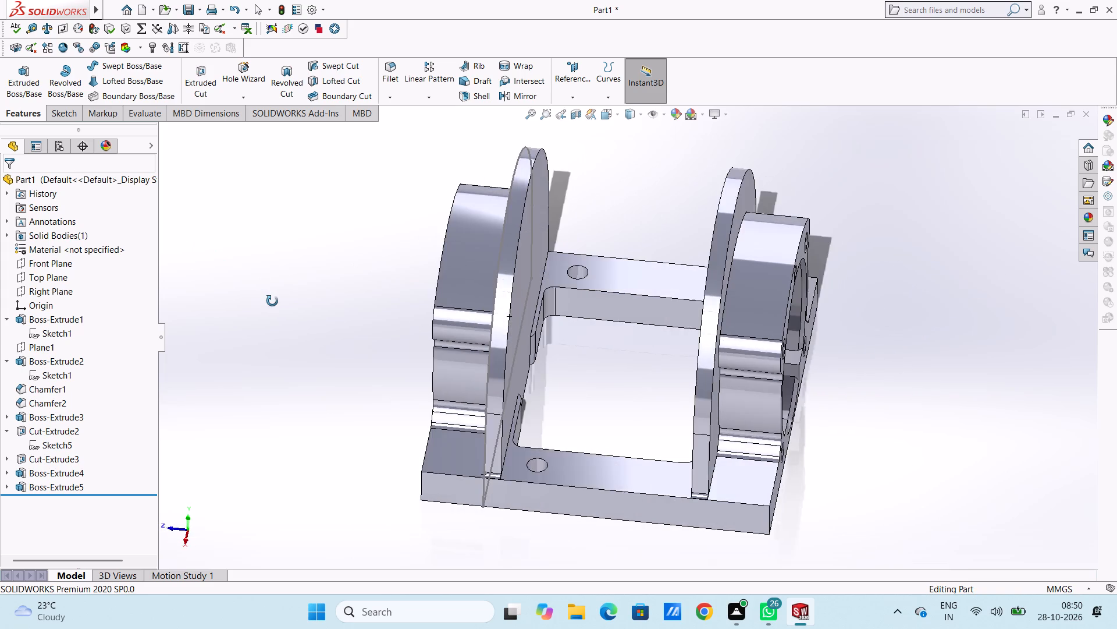
On the arch plate's face inside the front ring bracket, sketch an origin-centred circle with a radius of about 41 mm.
{"action": "middle_click_drag", "start_coordinate": [272, 301], "coordinate": [353, 311]}
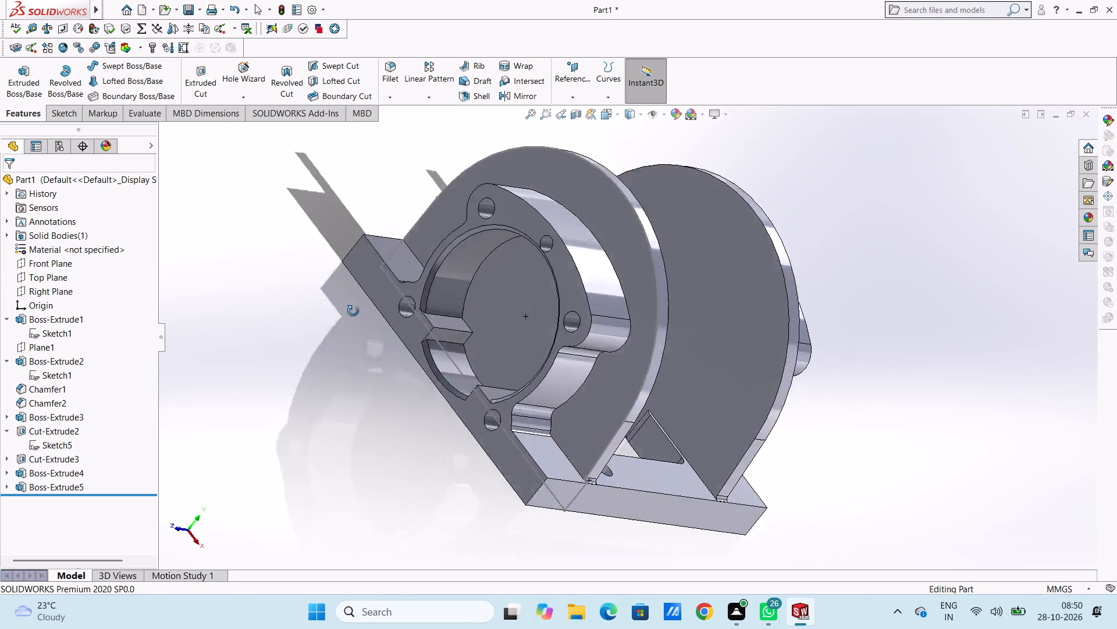
{"action": "middle_click_drag", "start_coordinate": [353, 311], "coordinate": [385, 320]}
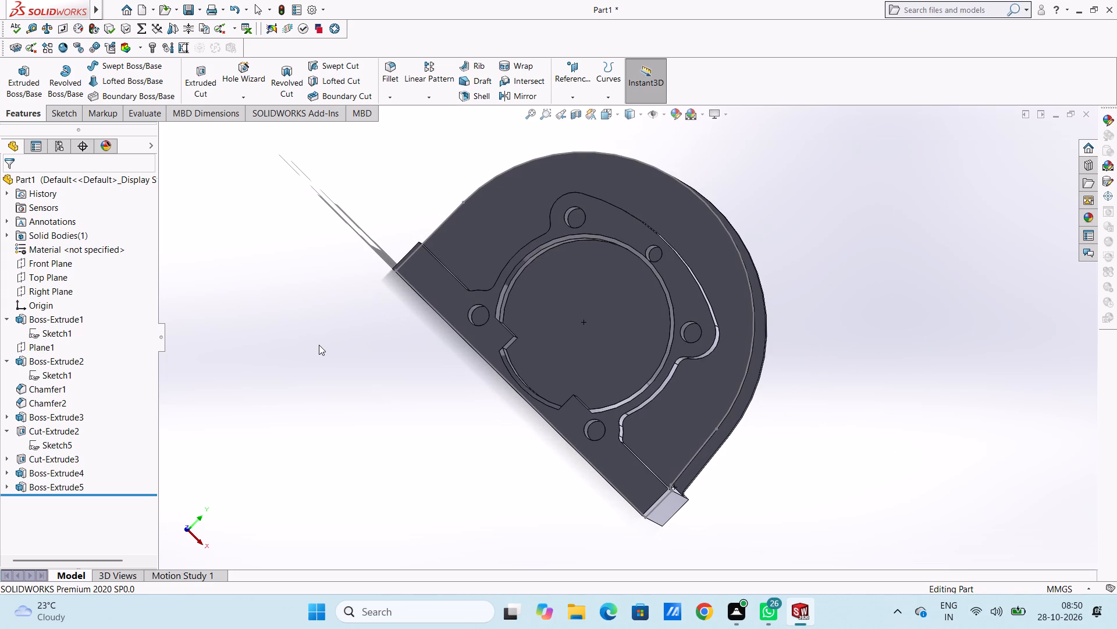
{"action": "key", "text": "ctrl+1"}
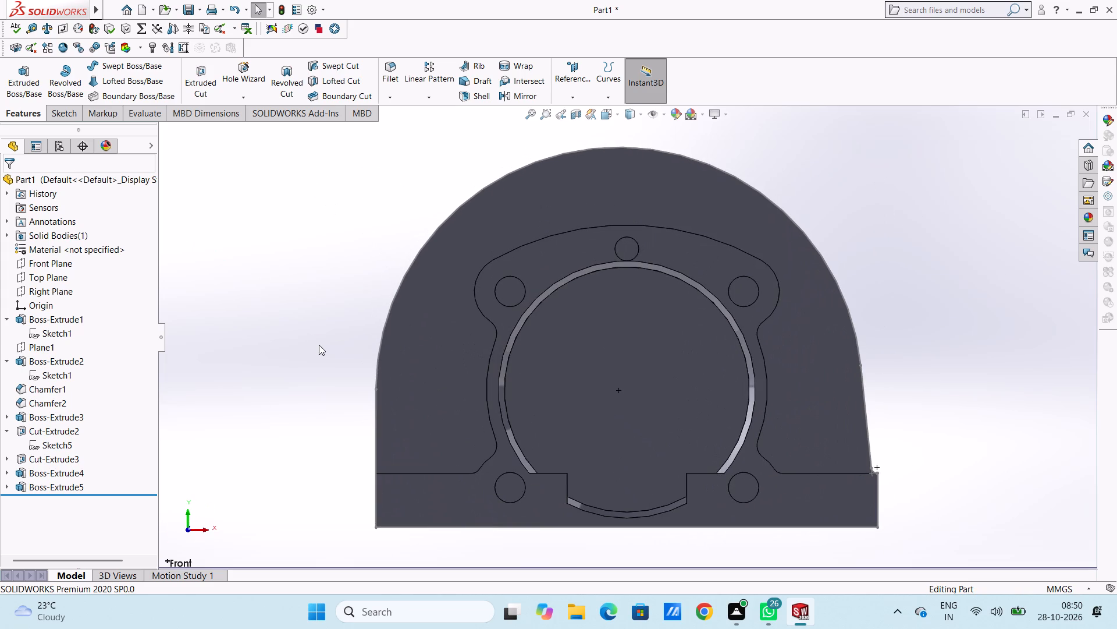
{"action": "left_click", "coordinate": [611, 383]}
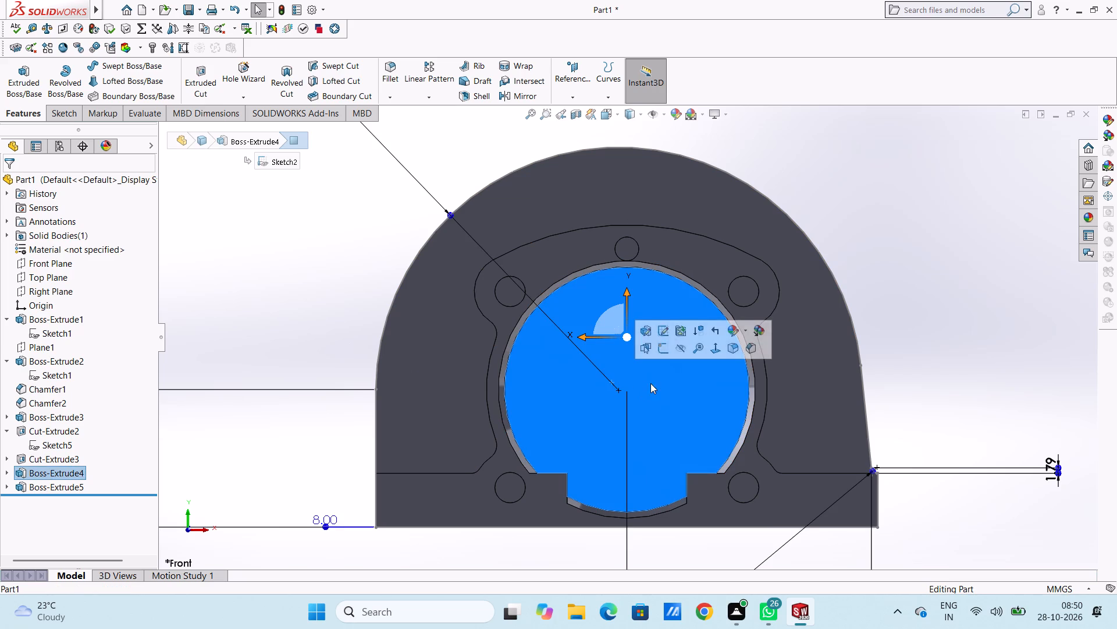
{"action": "left_click", "coordinate": [659, 349]}
{"action": "left_click", "coordinate": [294, 222]}
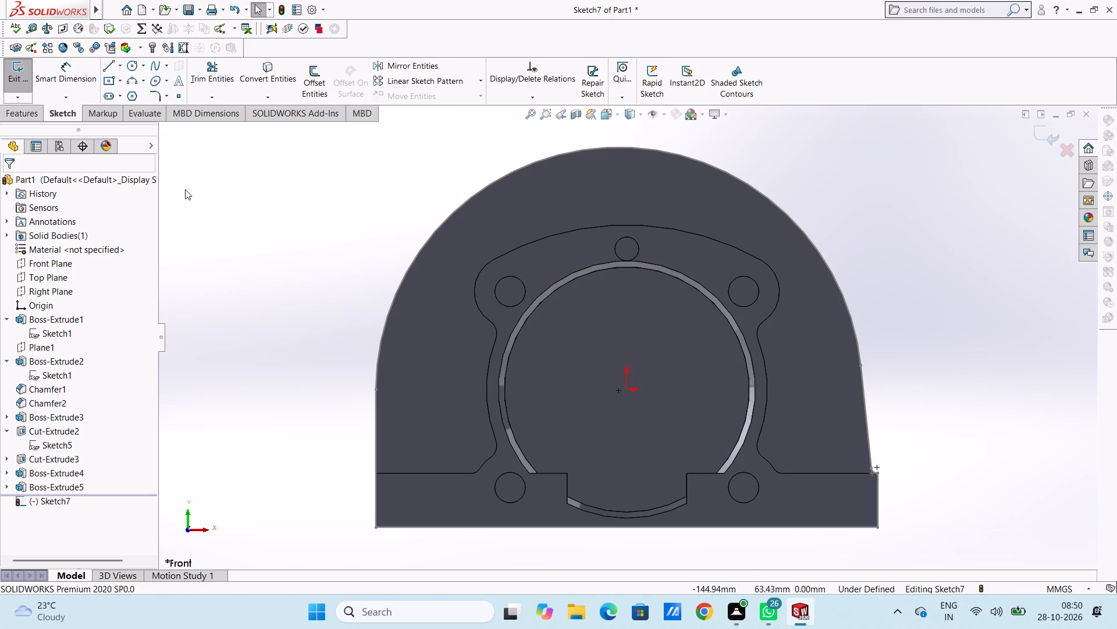
{"action": "left_click", "coordinate": [135, 65]}
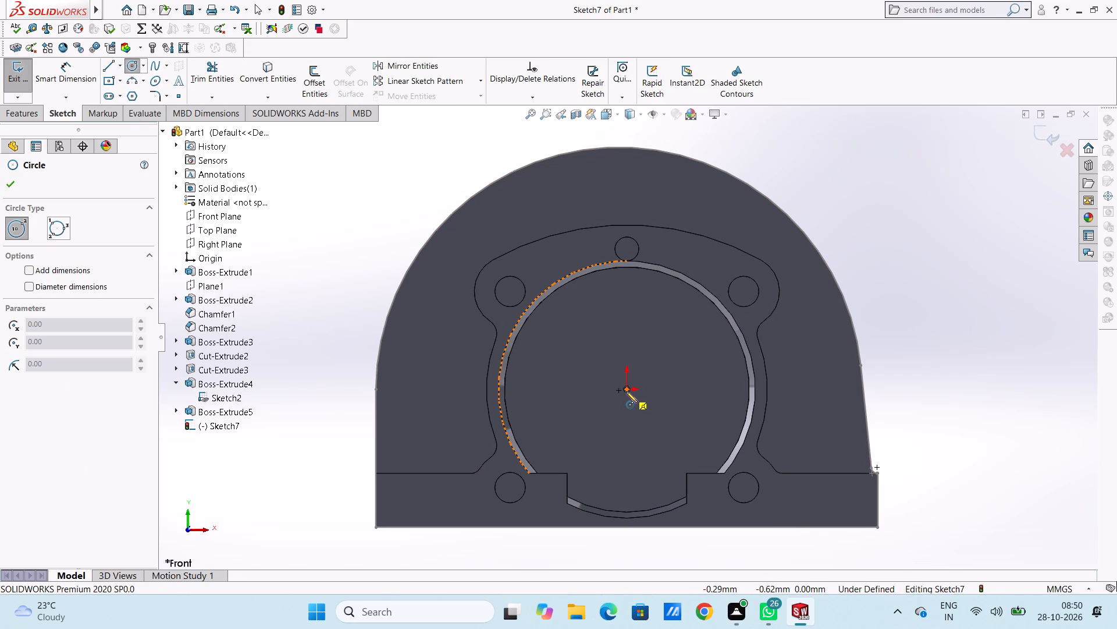
{"action": "left_click", "coordinate": [626, 391]}
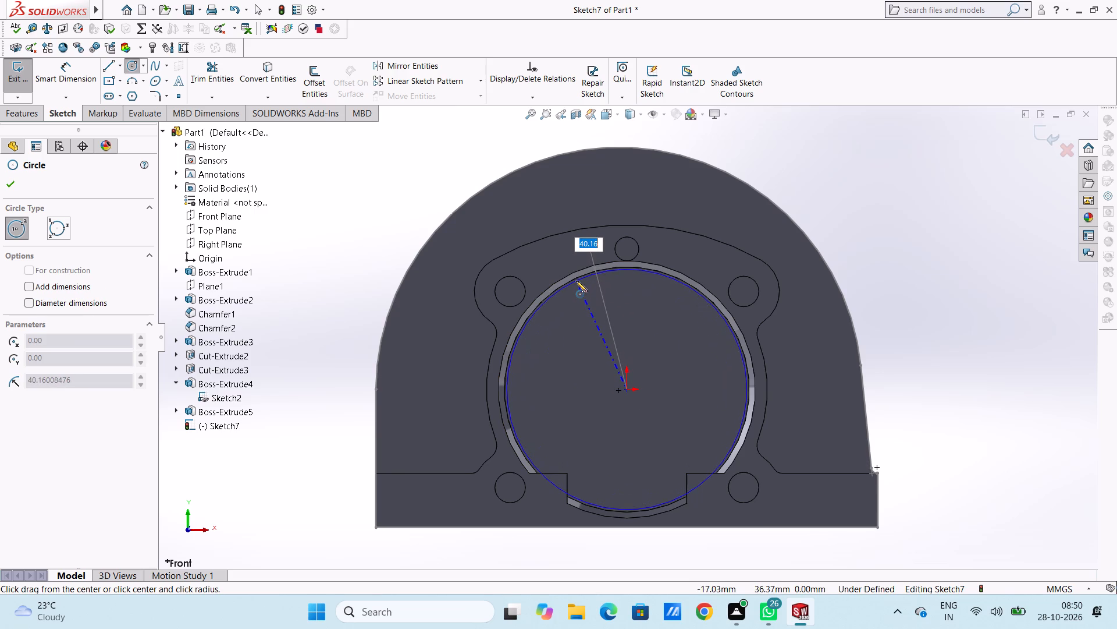
{"action": "left_click", "coordinate": [576, 278]}
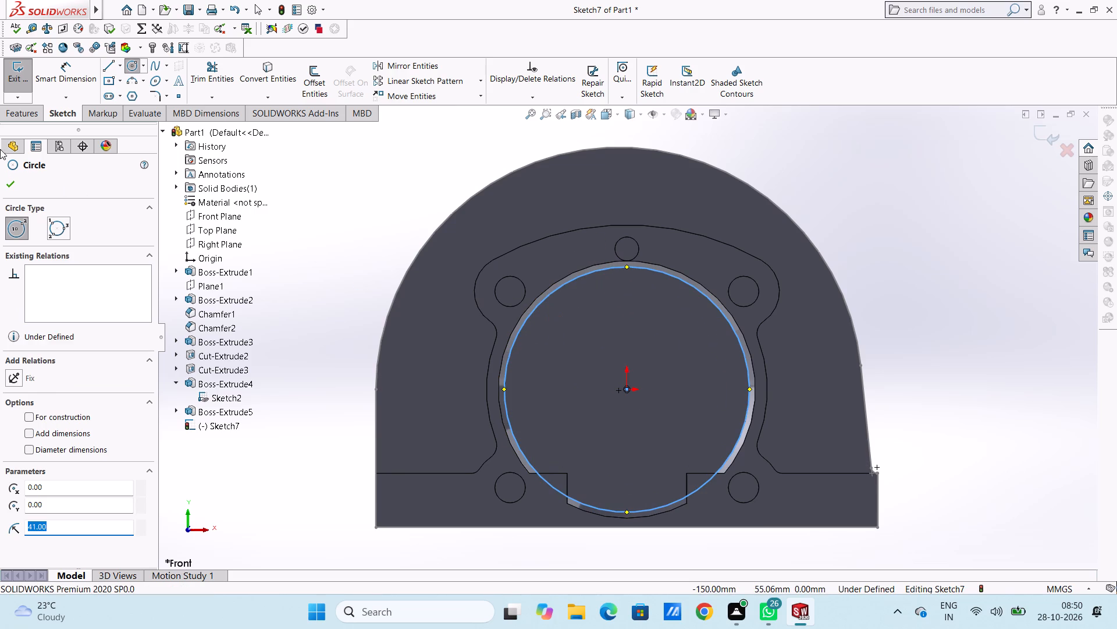
{"action": "left_click", "coordinate": [12, 179]}
{"action": "left_click", "coordinate": [289, 199]}
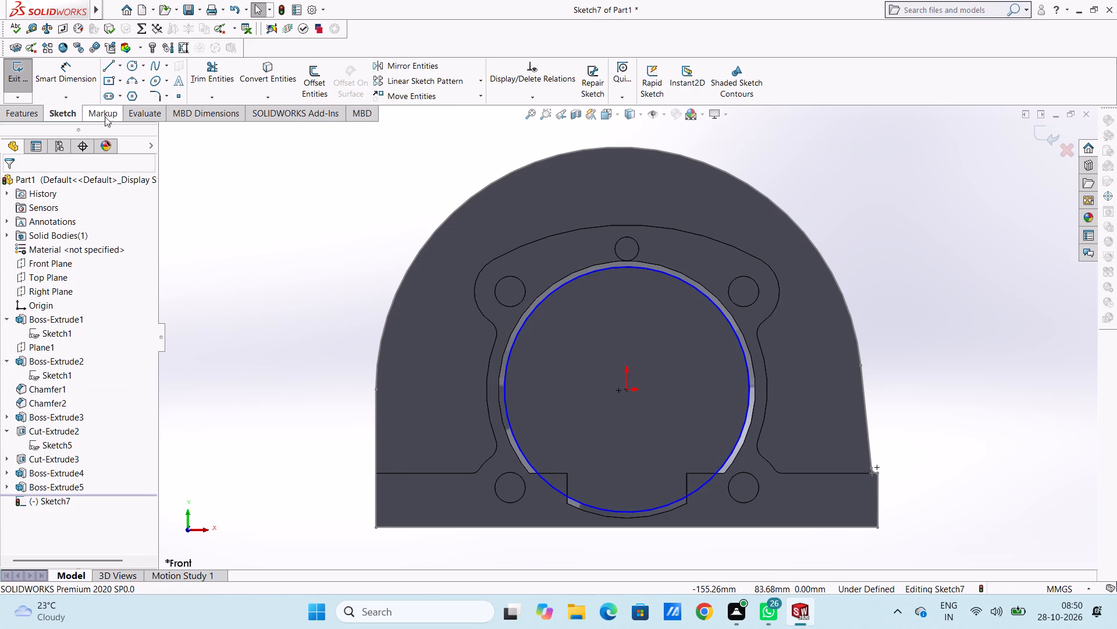
Dimension the diameter of the circle on the arch plate's face.
{"action": "left_click", "coordinate": [77, 73]}
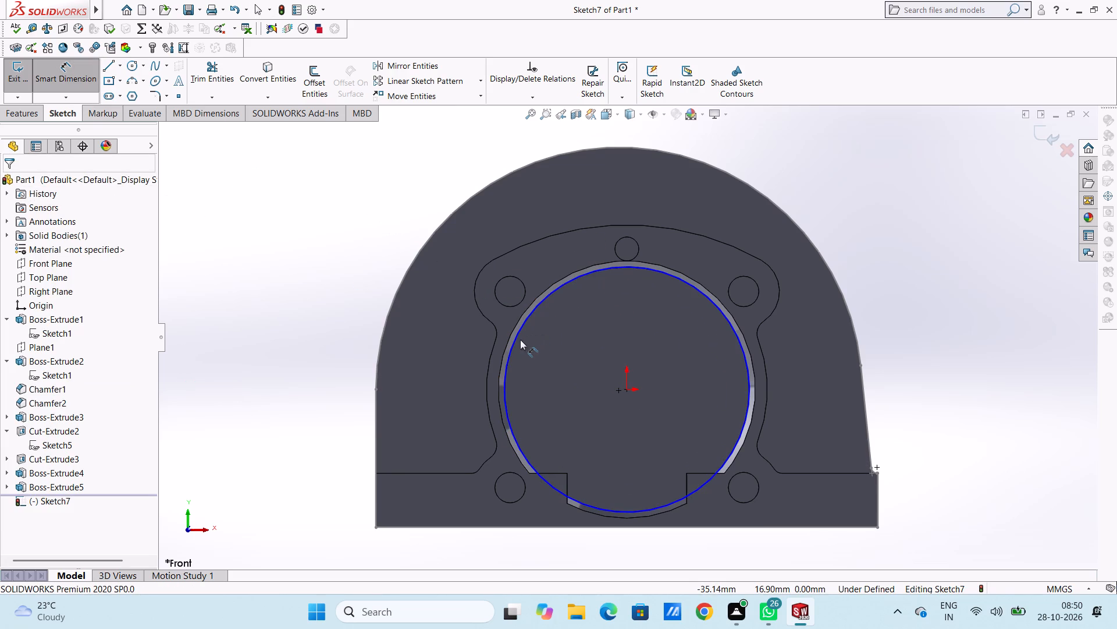
{"action": "left_click", "coordinate": [518, 340]}
{"action": "left_click", "coordinate": [319, 202]}
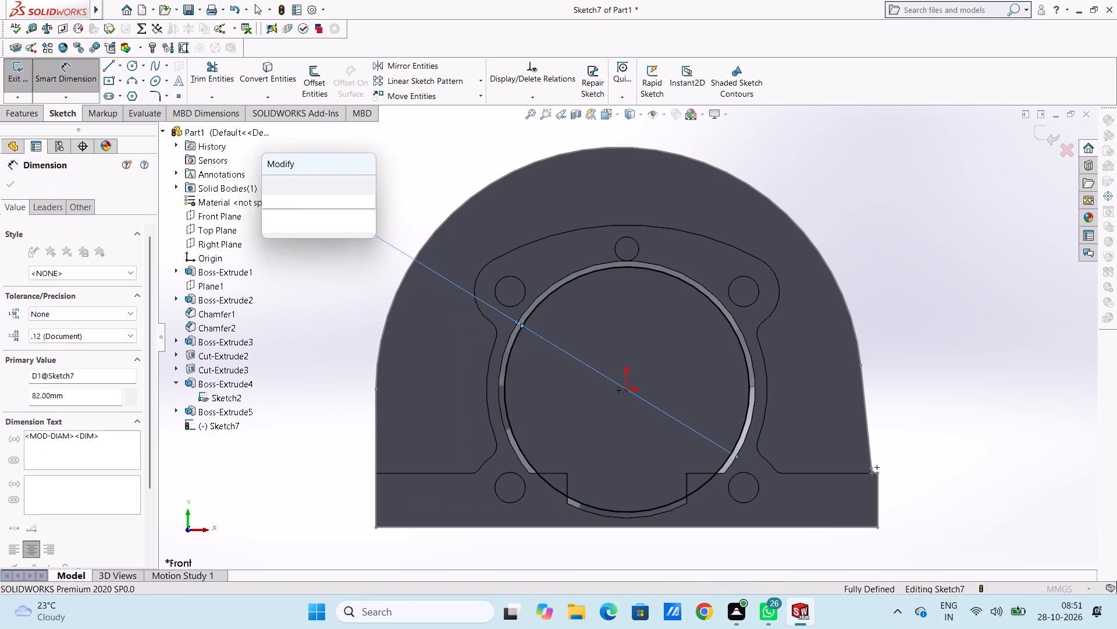
{"action": "left_click", "coordinate": [269, 187]}
{"action": "left_click", "coordinate": [284, 191]}
{"action": "middle_click_drag", "start_coordinate": [385, 175], "coordinate": [339, 246]}
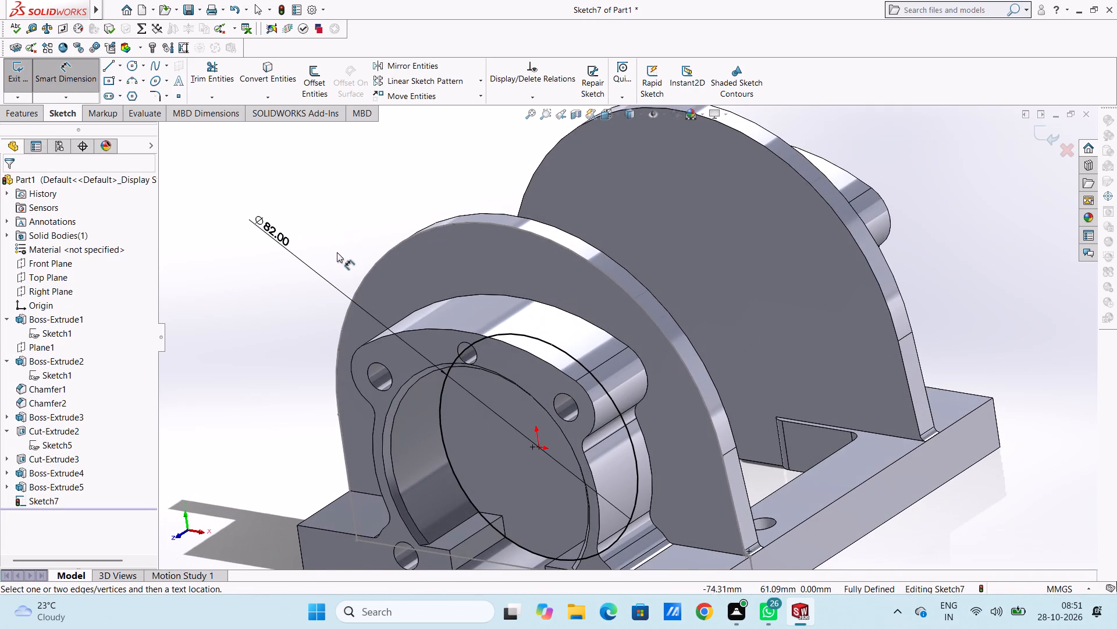
{"action": "scroll", "coordinate": [346, 275], "scroll_direction": "up", "scroll_amount": 2}
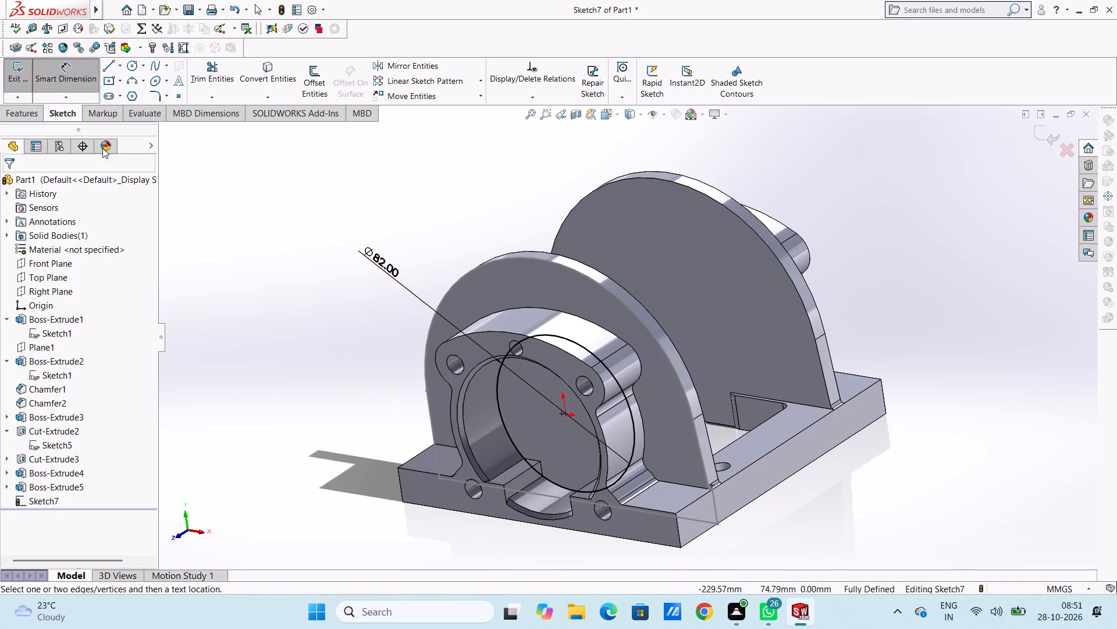
{"action": "left_click", "coordinate": [61, 77]}
Extrude-cut the circle Through All from its sketch plane to open both arch-shaped plates.
{"action": "left_click", "coordinate": [35, 115]}
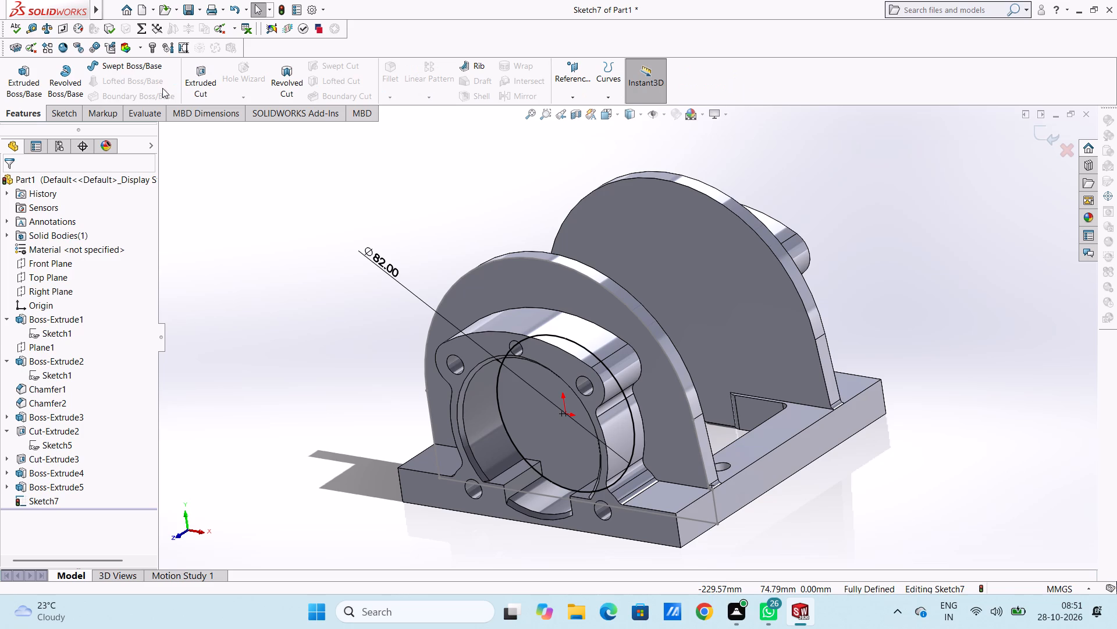
{"action": "left_click", "coordinate": [198, 87]}
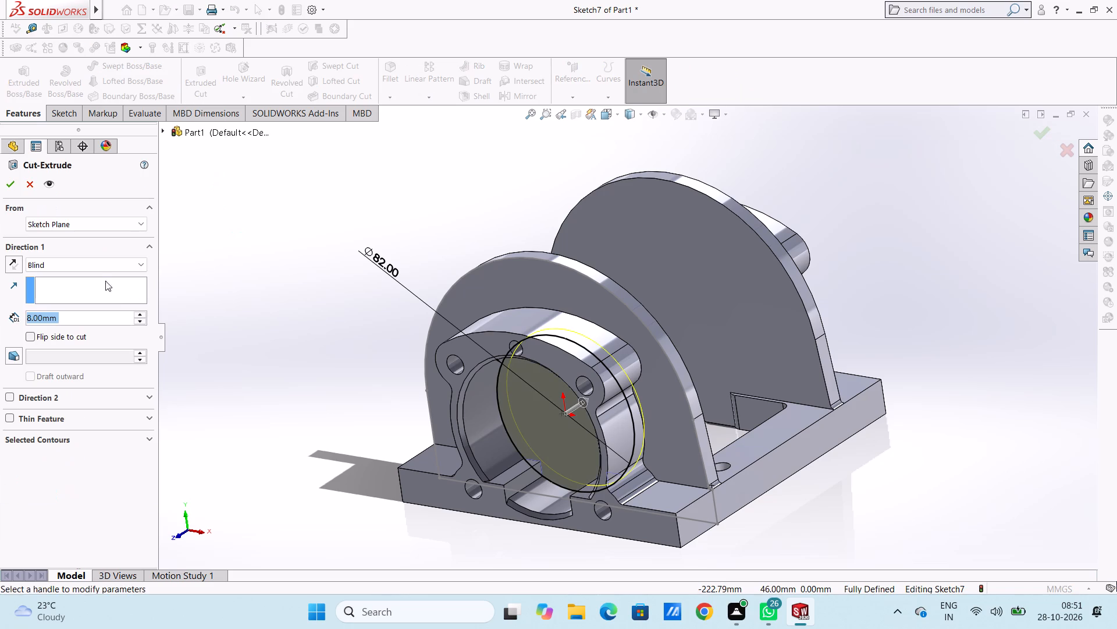
{"action": "left_click", "coordinate": [94, 263]}
{"action": "left_click", "coordinate": [95, 288]}
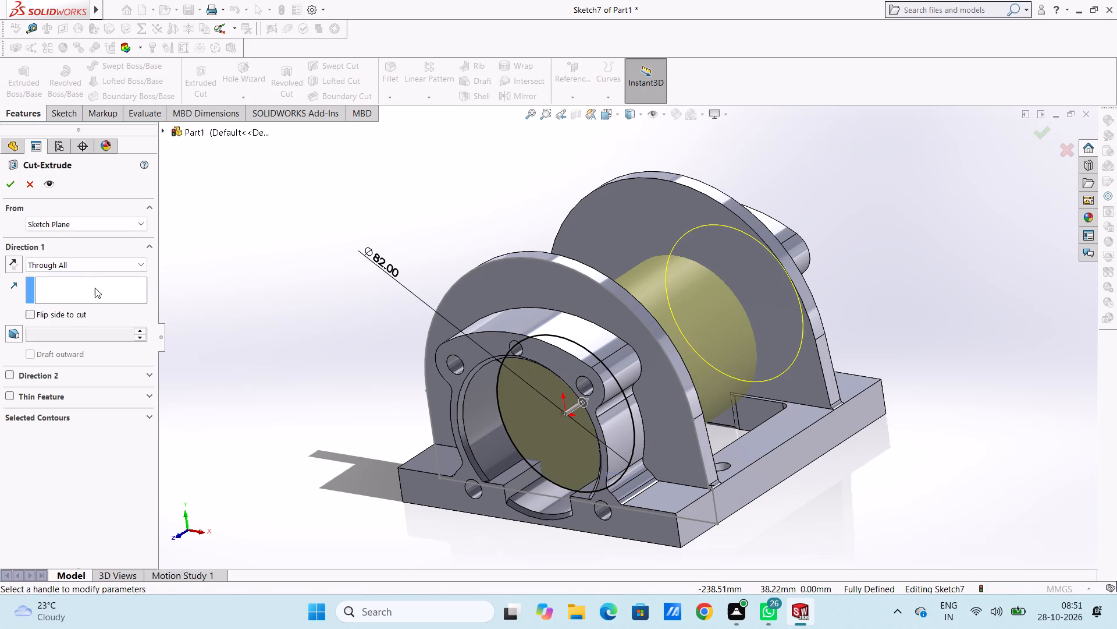
{"action": "left_click", "coordinate": [11, 187]}
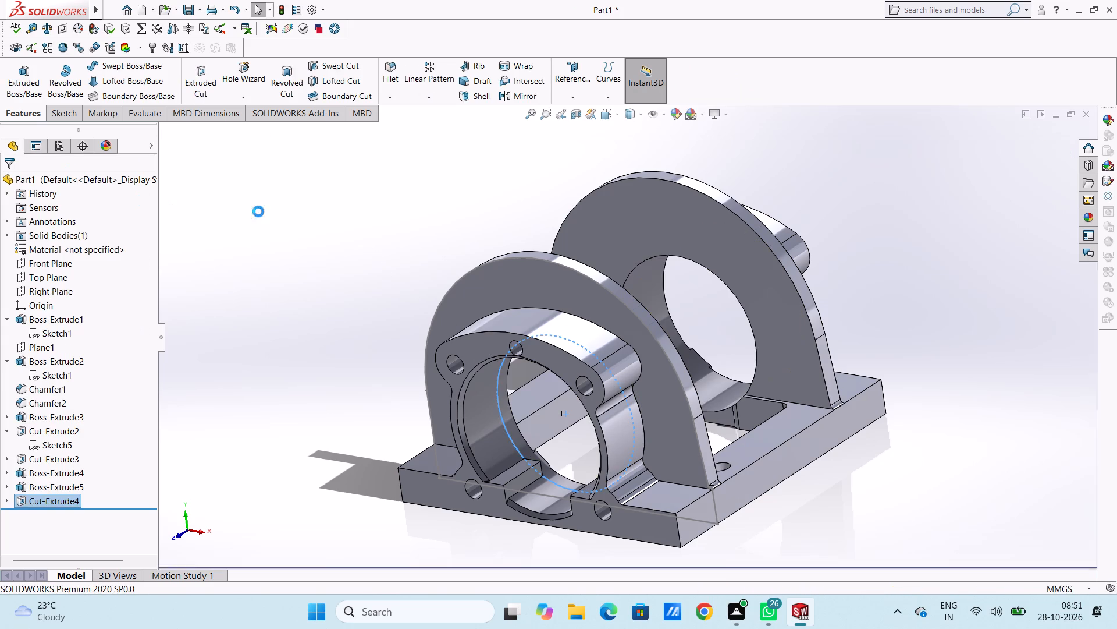
{"action": "left_click", "coordinate": [258, 211]}
Examine the bored arch plates, ring brackets and frame base from several angles, including the underside.
{"action": "middle_click_drag", "start_coordinate": [234, 274], "coordinate": [212, 317]}
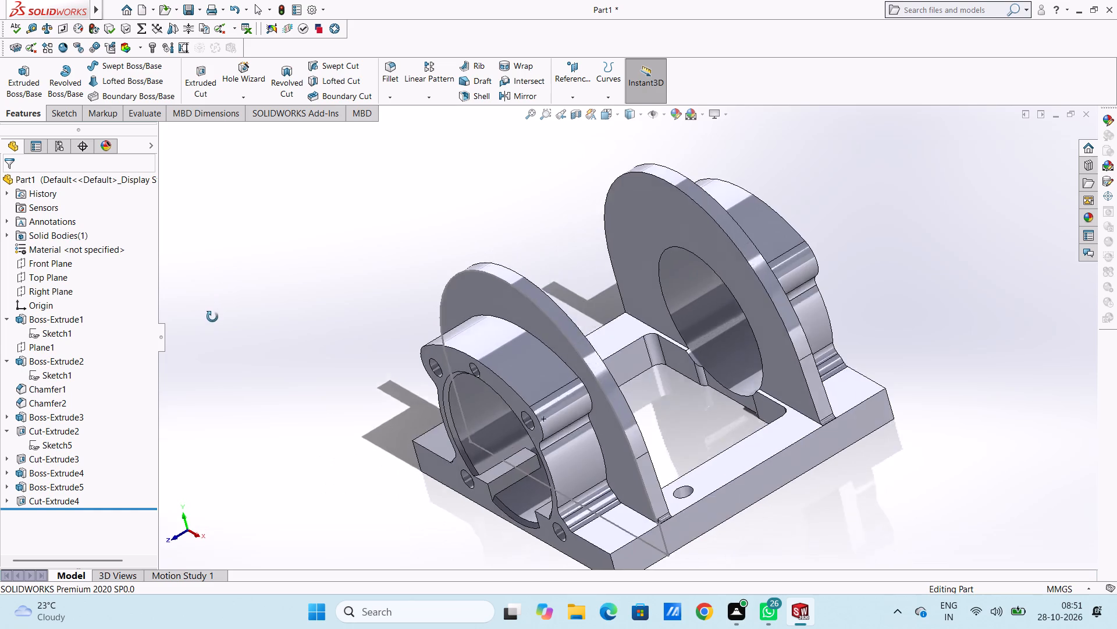
{"action": "middle_click_drag", "start_coordinate": [212, 317], "coordinate": [247, 296]}
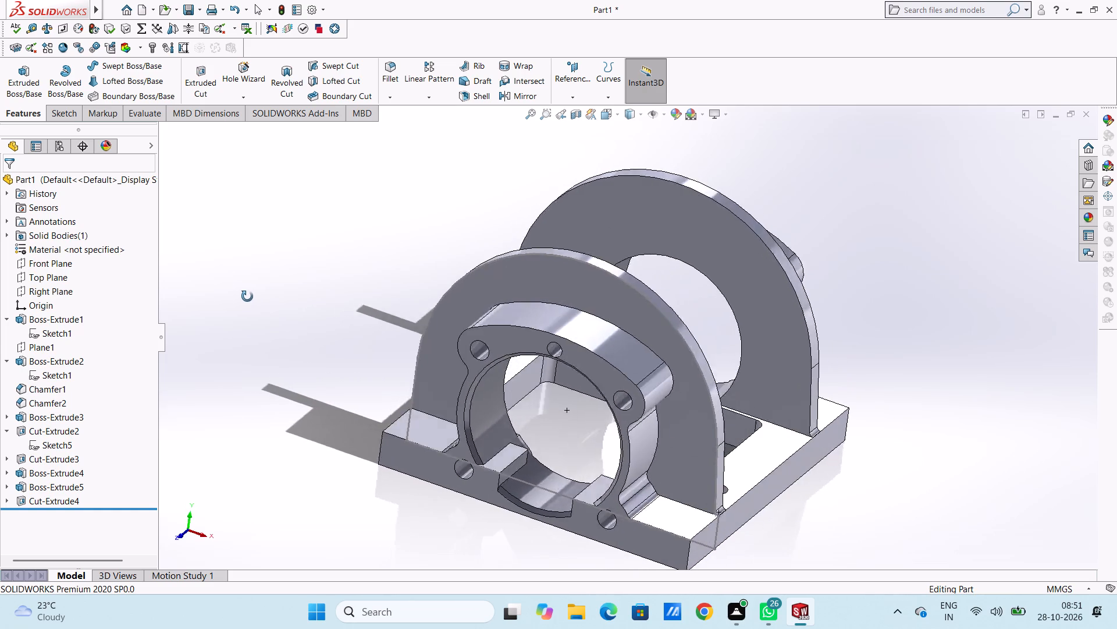
{"action": "middle_click_drag", "start_coordinate": [247, 296], "coordinate": [241, 368]}
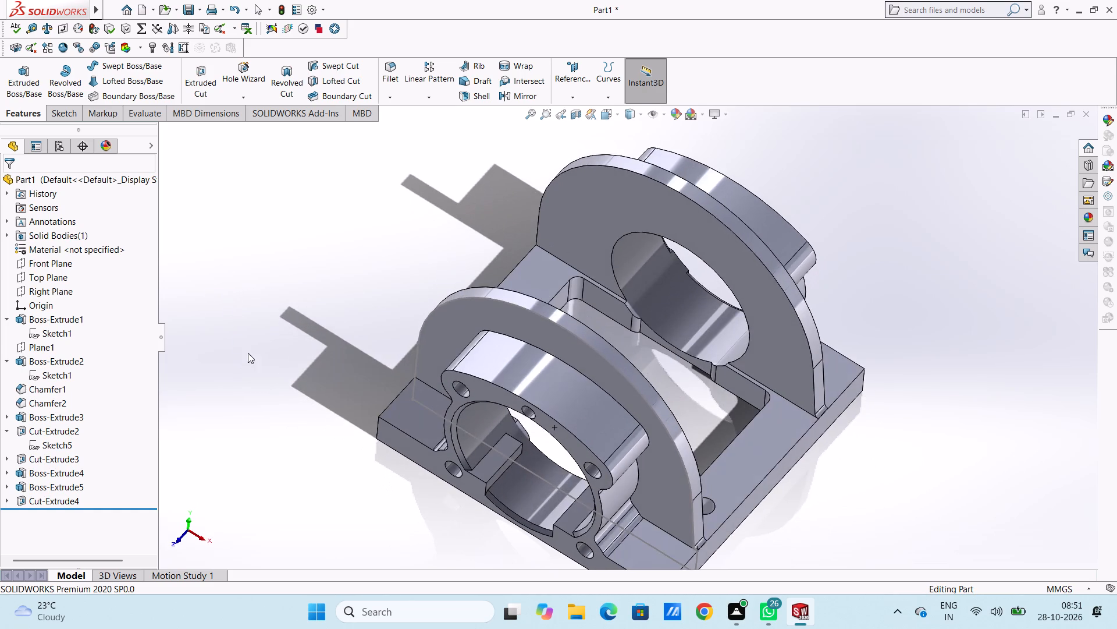
{"action": "middle_click_drag", "start_coordinate": [339, 229], "coordinate": [281, 332]}
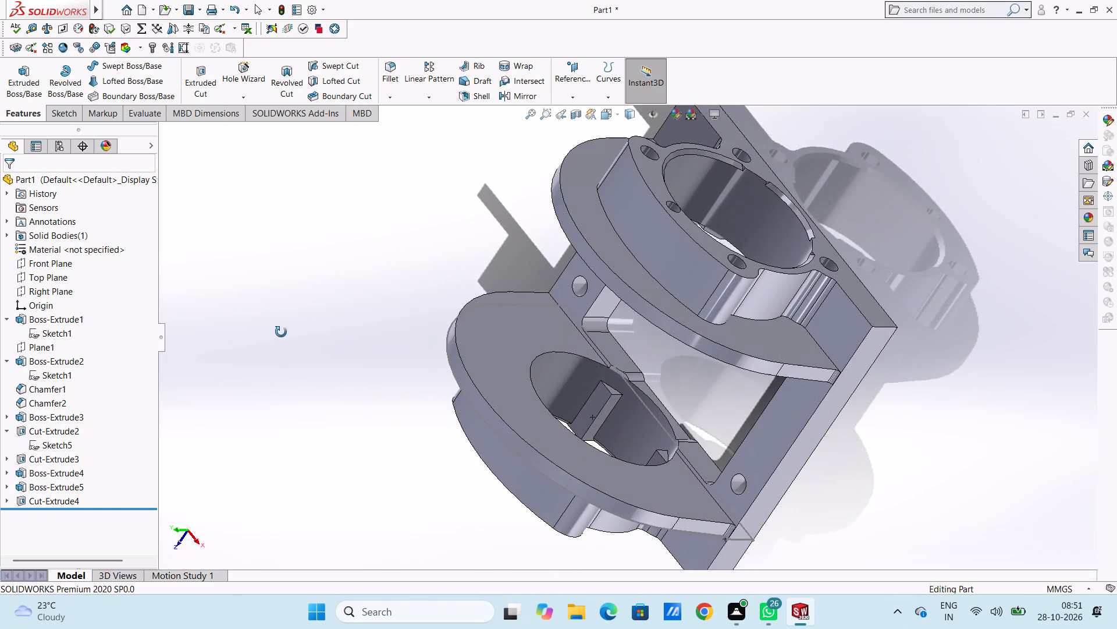
{"action": "middle_click_drag", "start_coordinate": [281, 332], "coordinate": [267, 316]}
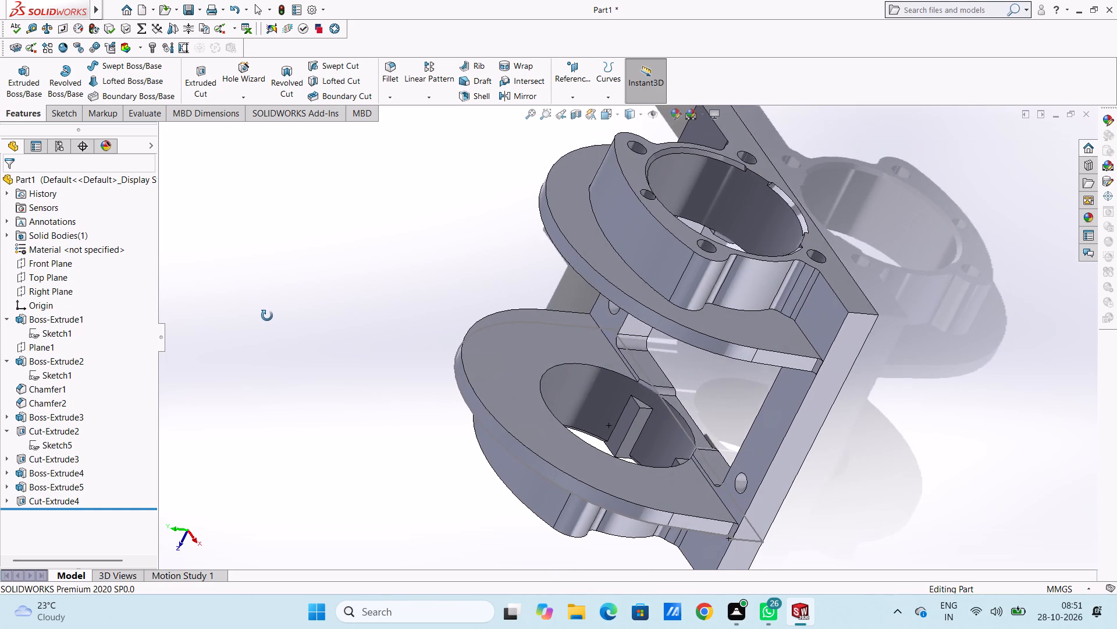
{"action": "middle_click_drag", "start_coordinate": [267, 316], "coordinate": [290, 315]}
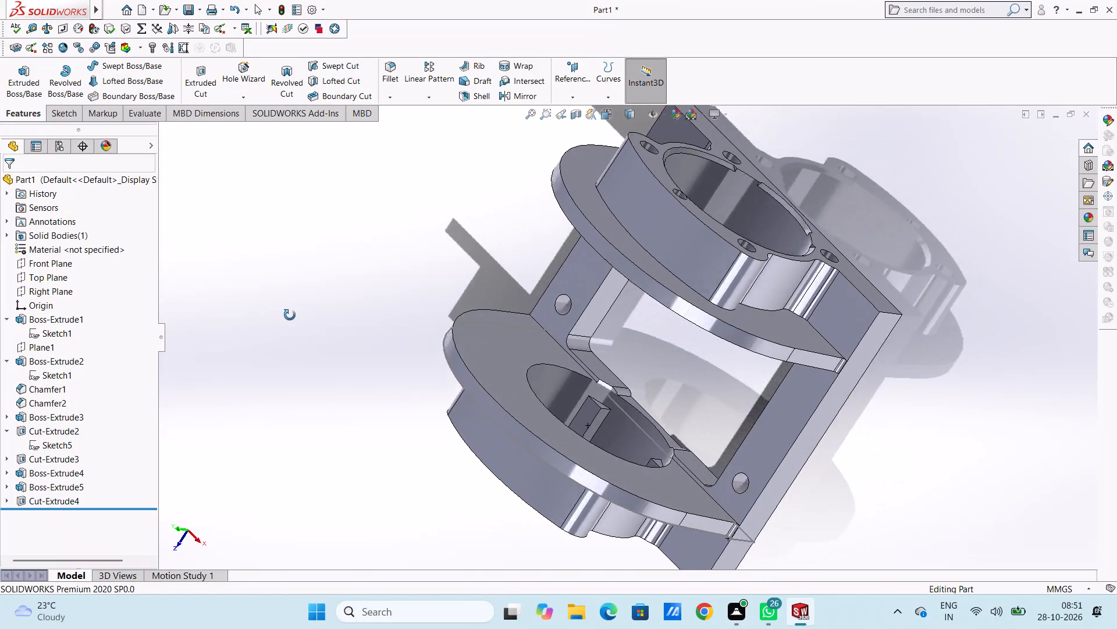
{"action": "middle_click_drag", "start_coordinate": [290, 315], "coordinate": [345, 193]}
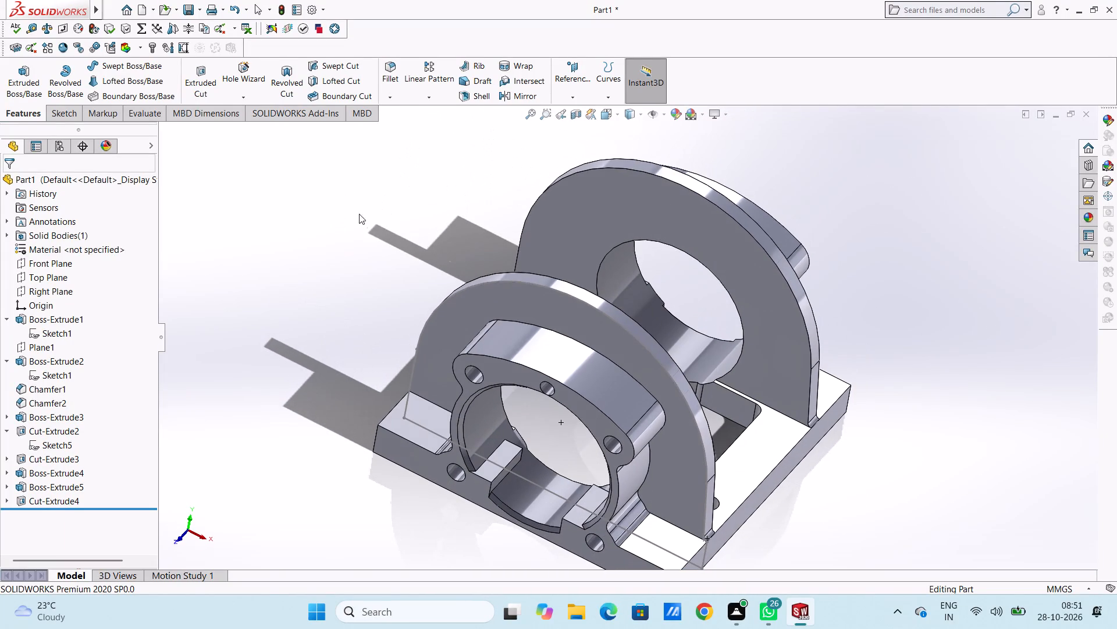
{"action": "middle_click_drag", "start_coordinate": [385, 318], "coordinate": [318, 263]}
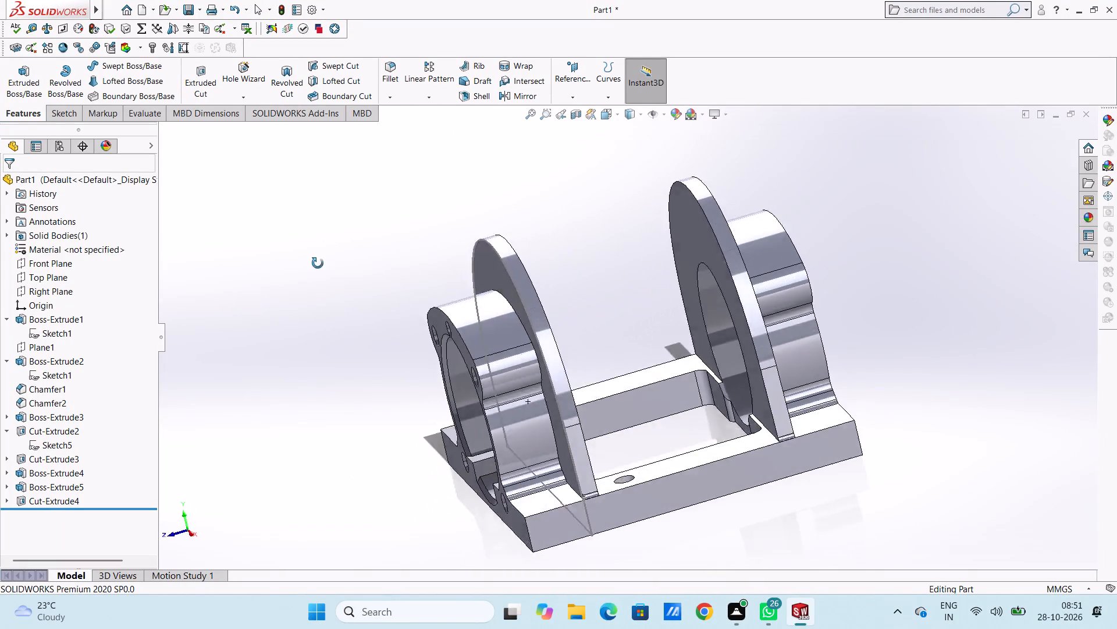
{"action": "middle_click_drag", "start_coordinate": [318, 263], "coordinate": [307, 245]}
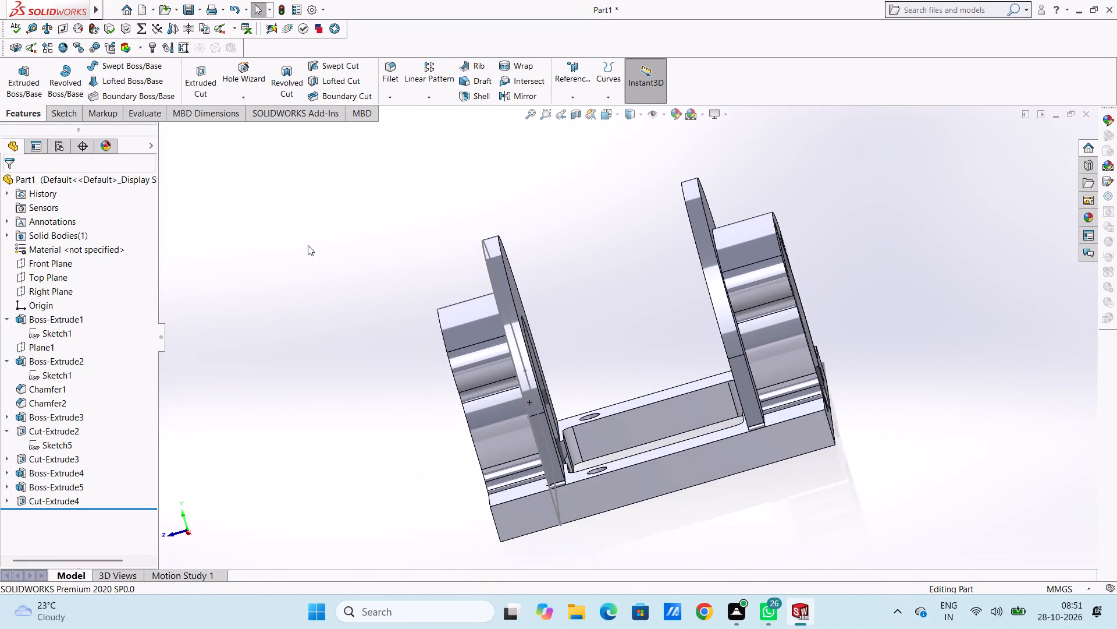
{"action": "middle_click_drag", "start_coordinate": [346, 376], "coordinate": [336, 148]}
{"action": "middle_click_drag", "start_coordinate": [352, 292], "coordinate": [325, 260]}
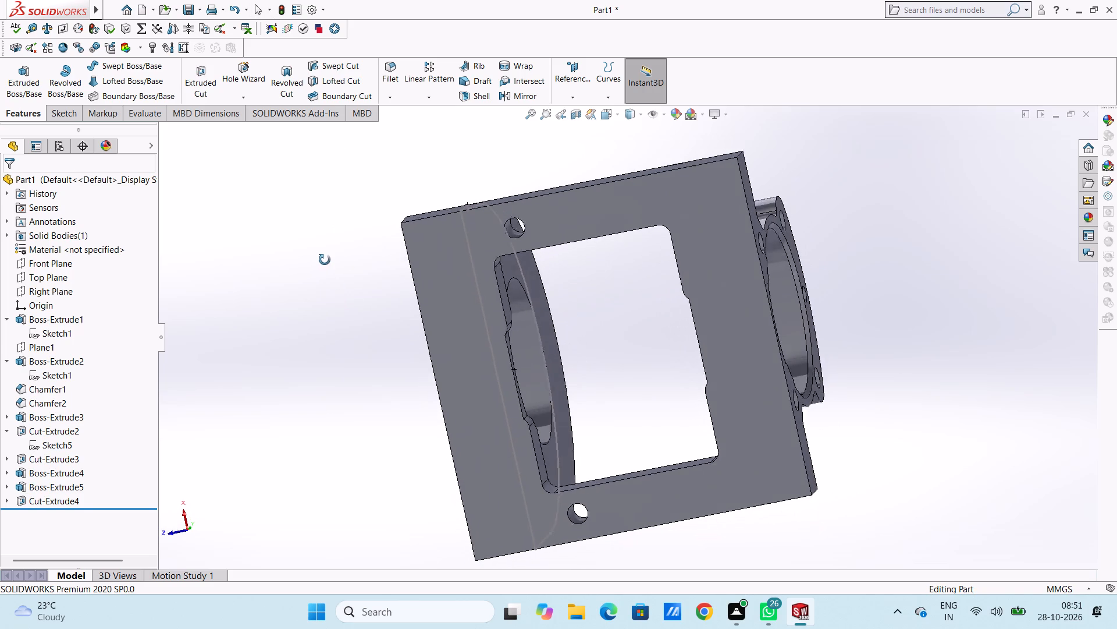
{"action": "middle_click_drag", "start_coordinate": [325, 260], "coordinate": [294, 278]}
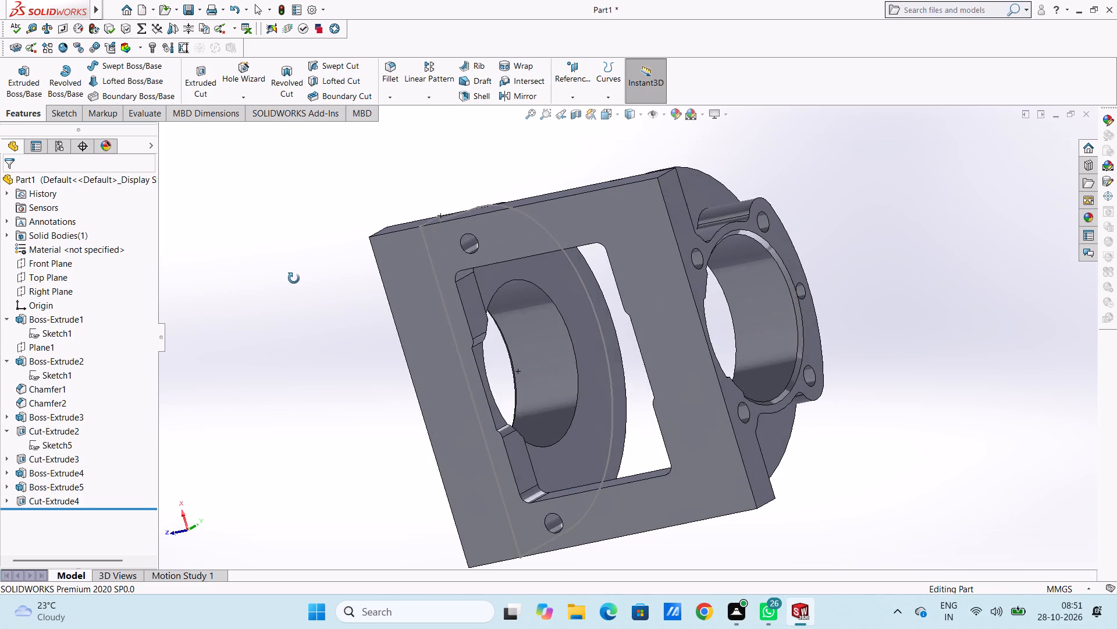
{"action": "middle_click_drag", "start_coordinate": [294, 278], "coordinate": [355, 250]}
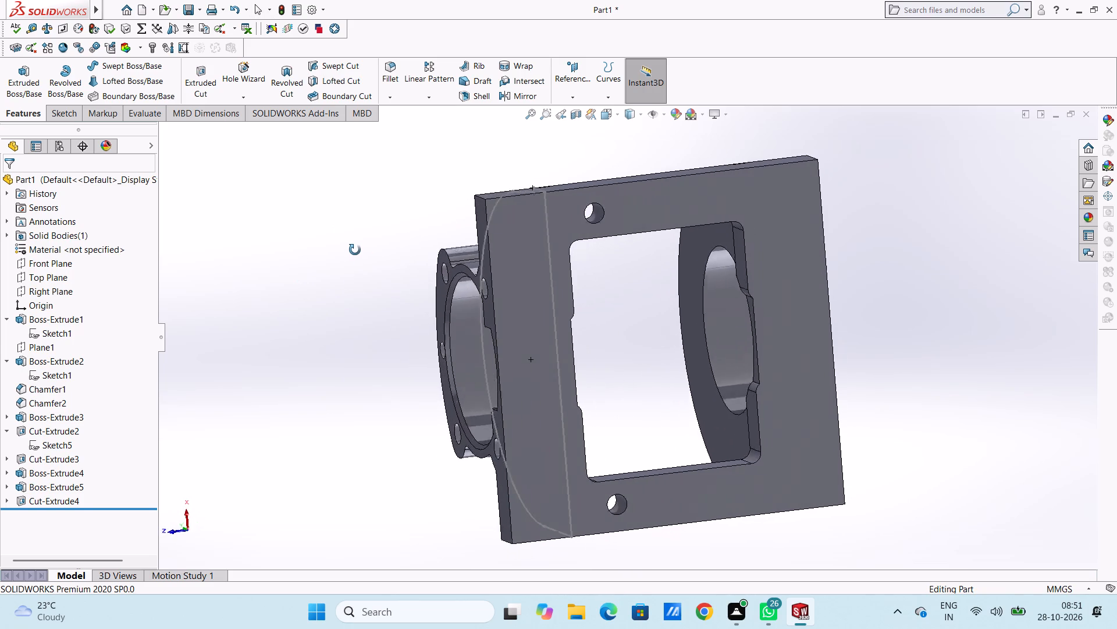
{"action": "middle_click_drag", "start_coordinate": [355, 250], "coordinate": [339, 252]}
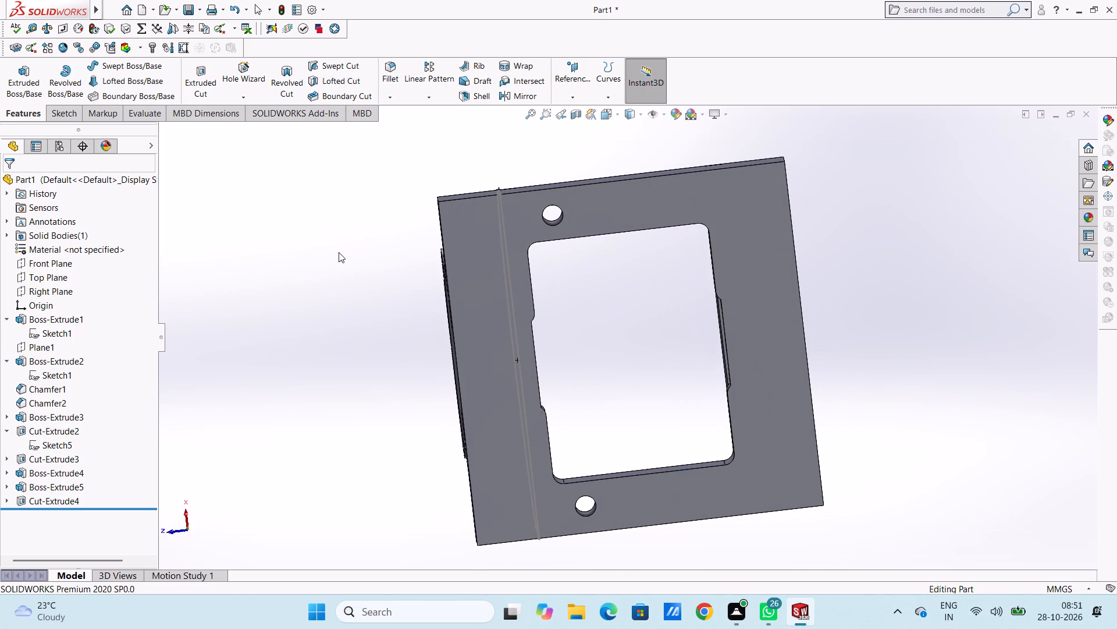
Start a sketch on the frame base's underside and draw a 30 mm perpendicular guide line inward from the rear edge's midpoint.
{"action": "key", "text": "ctrl+6"}
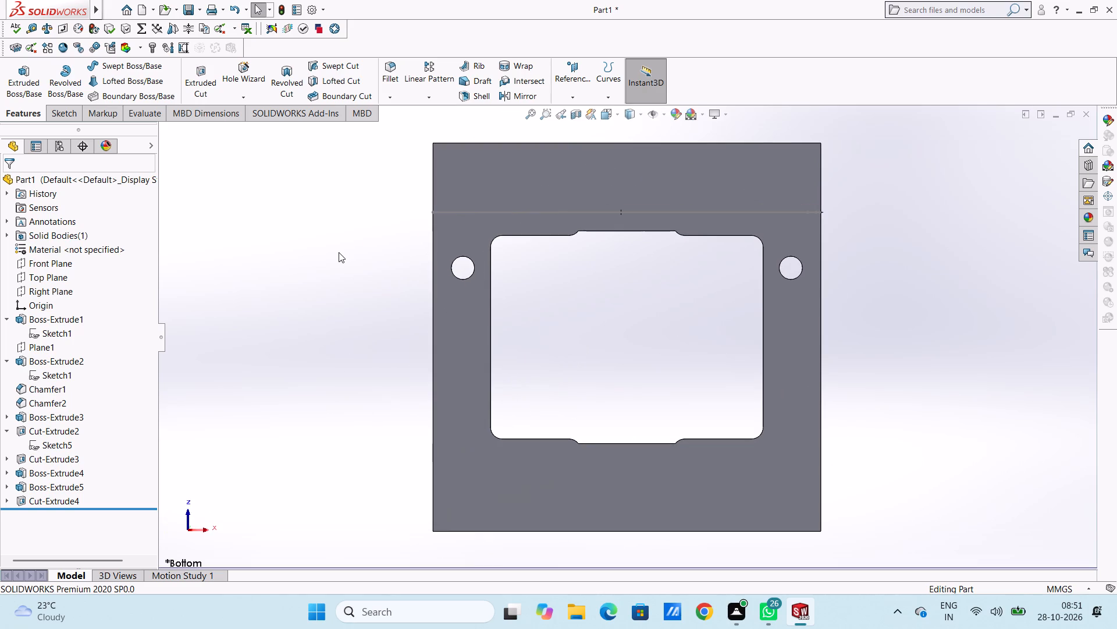
{"action": "scroll", "coordinate": [594, 167], "scroll_direction": "up", "scroll_amount": 3}
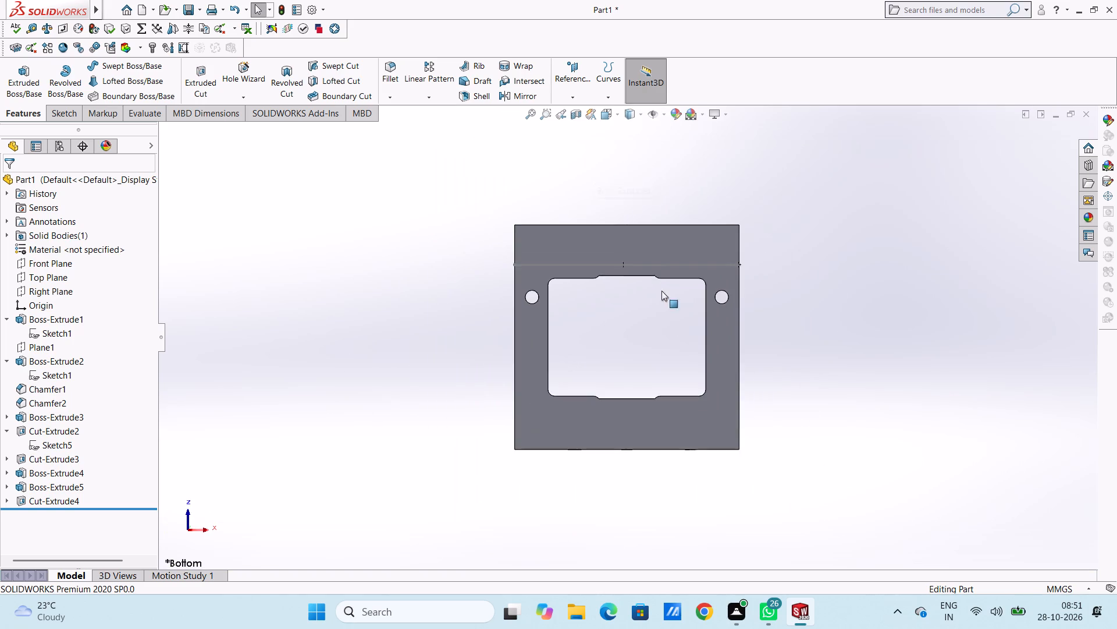
{"action": "scroll", "coordinate": [660, 284], "scroll_direction": "down", "scroll_amount": 3}
{"action": "left_click", "coordinate": [596, 215]}
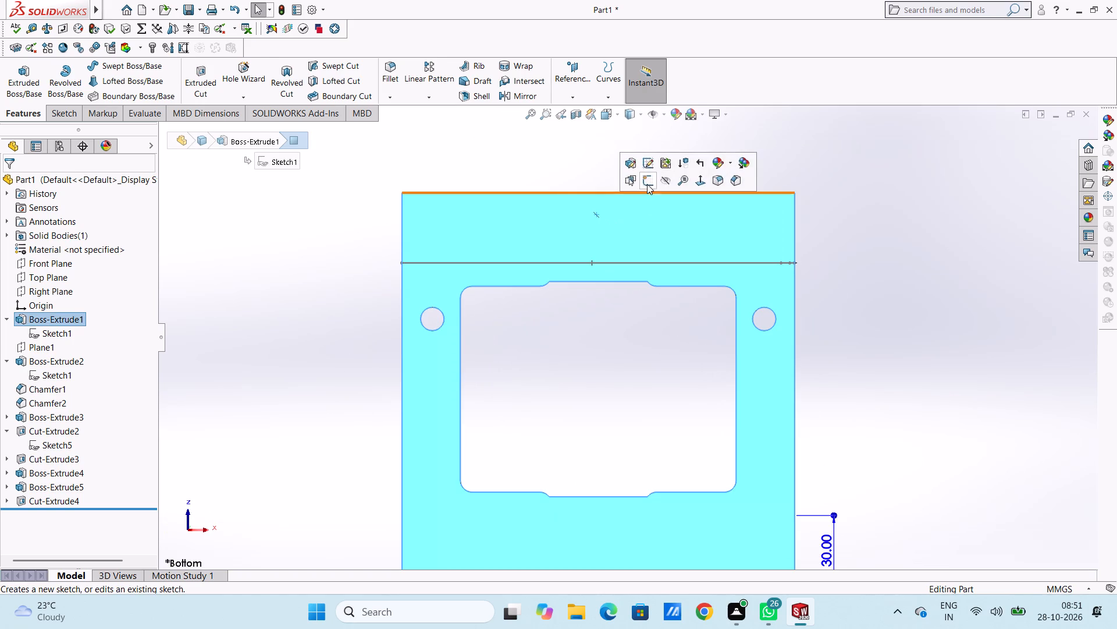
{"action": "left_click", "coordinate": [648, 182]}
{"action": "left_click", "coordinate": [579, 178]}
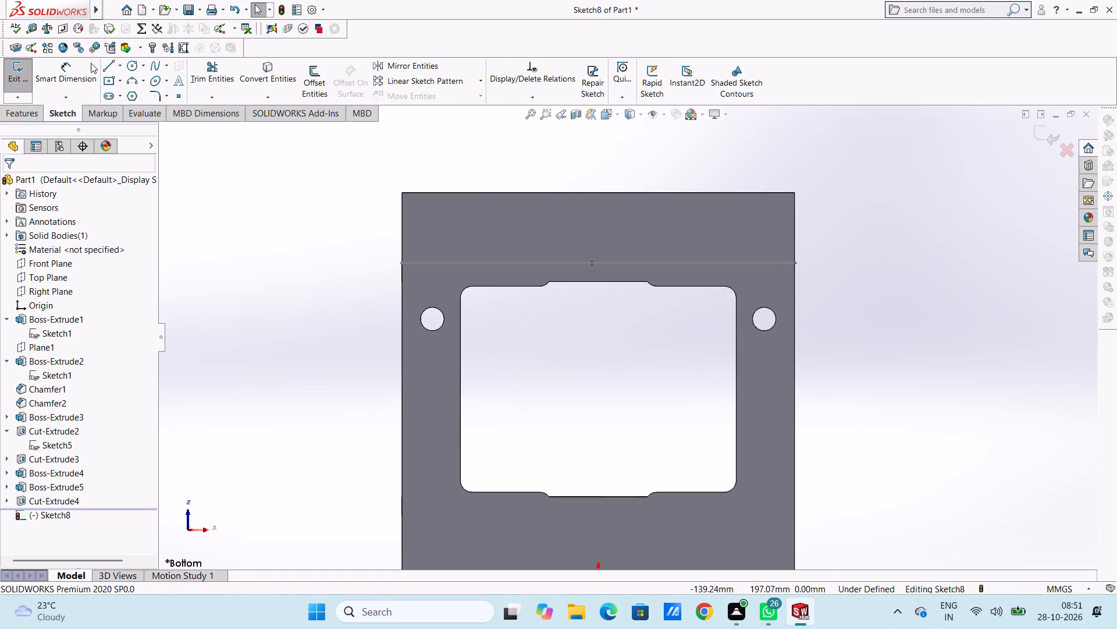
{"action": "left_click", "coordinate": [105, 68]}
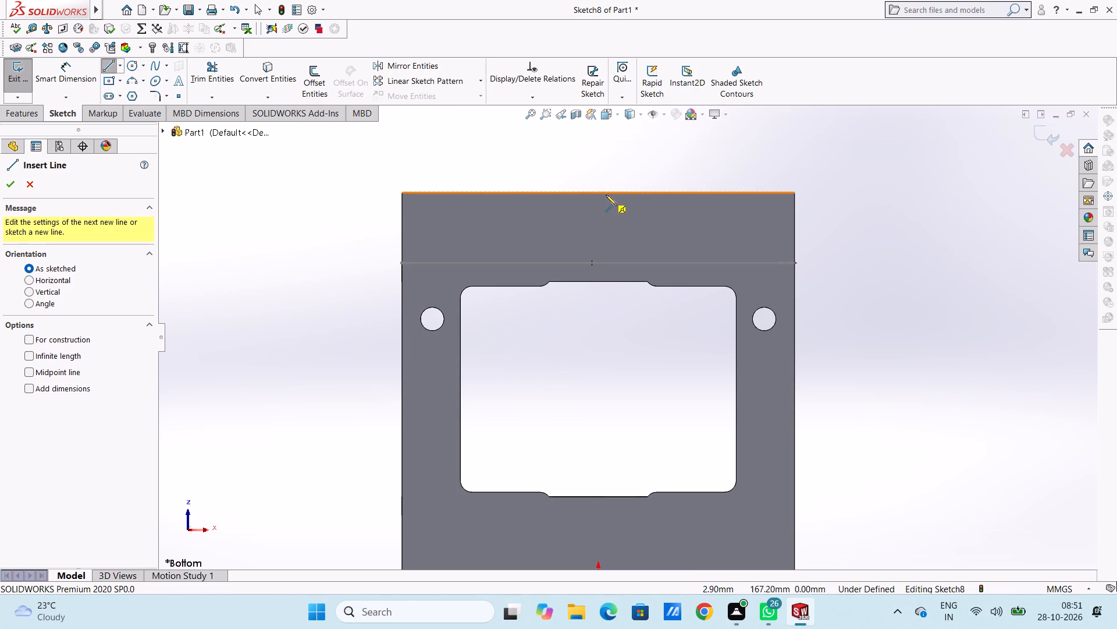
{"action": "left_click", "coordinate": [599, 192]}
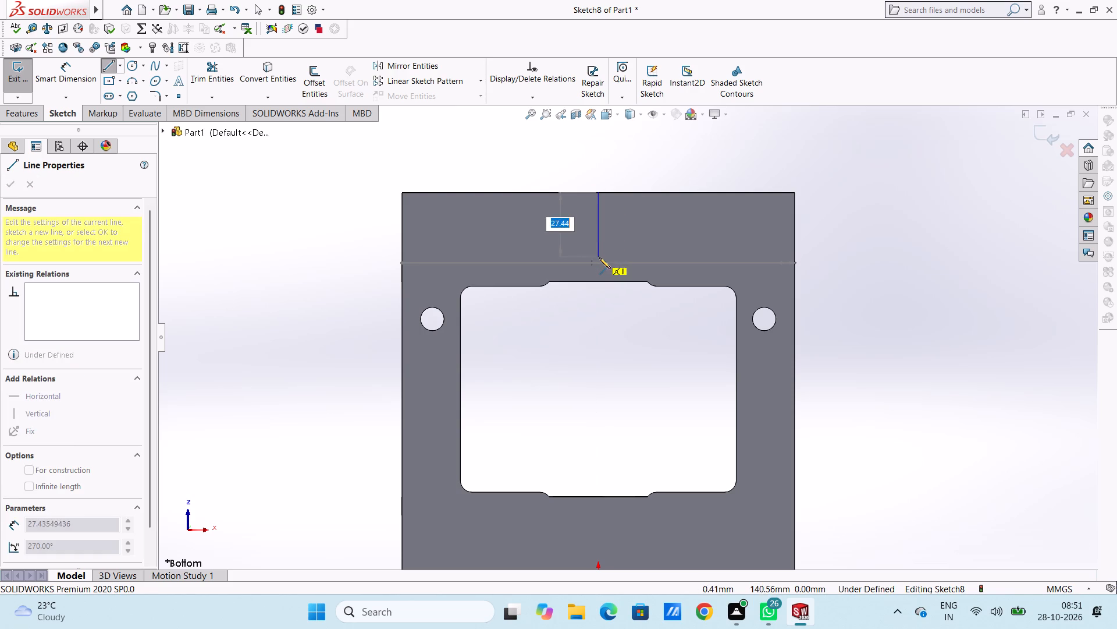
{"action": "left_click", "coordinate": [599, 262]}
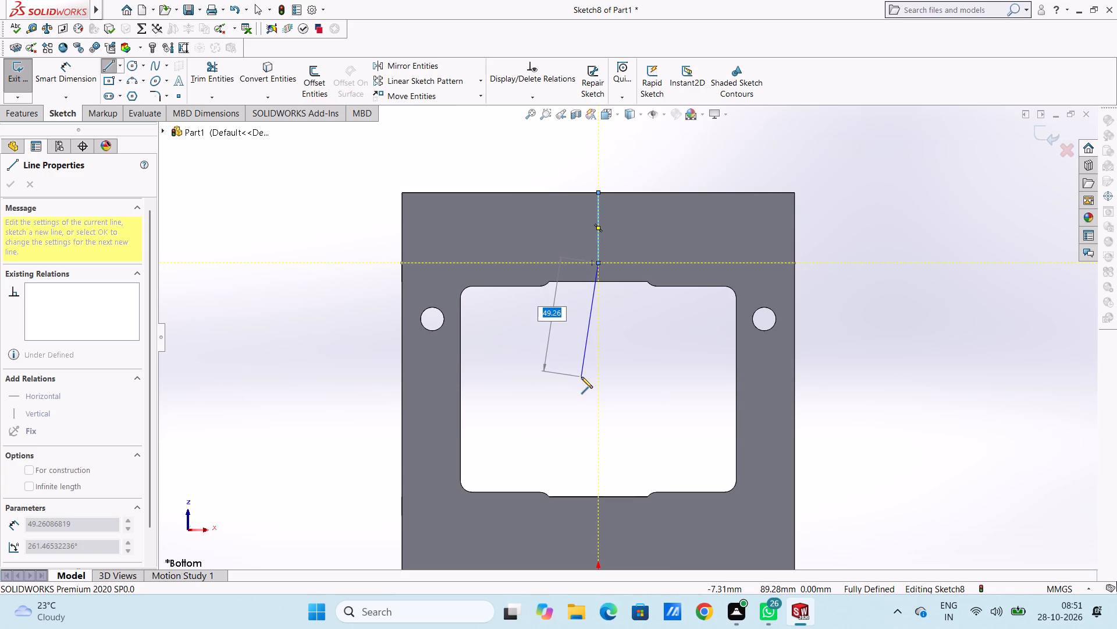
{"action": "scroll", "coordinate": [599, 430], "scroll_direction": "up", "scroll_amount": 3}
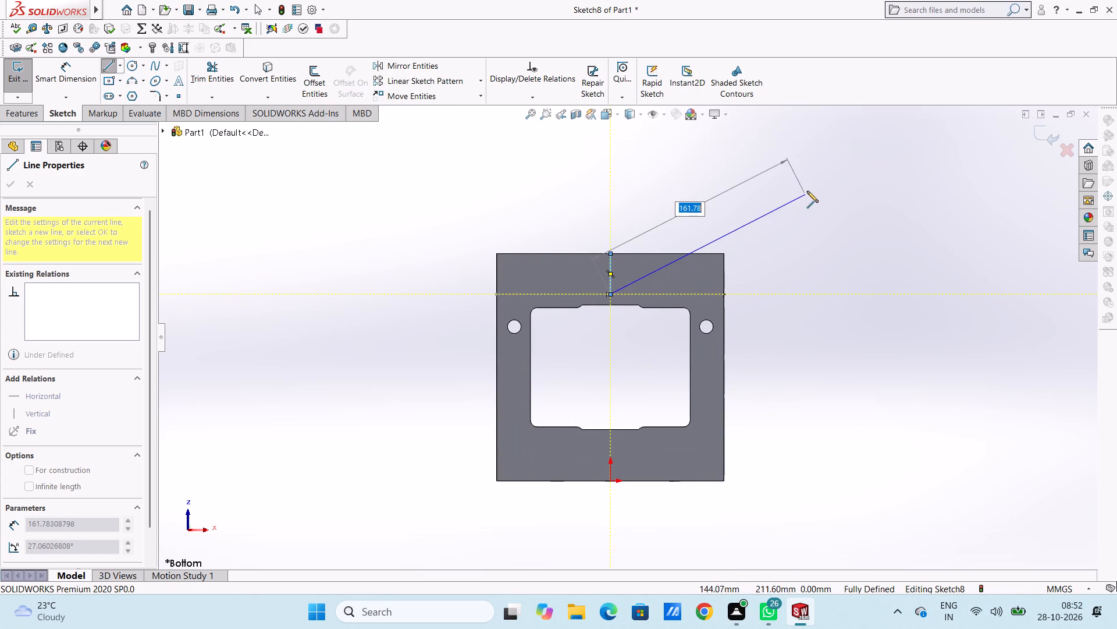
{"action": "right_click", "coordinate": [809, 172]}
{"action": "left_click", "coordinate": [823, 186]}
{"action": "left_click", "coordinate": [796, 216]}
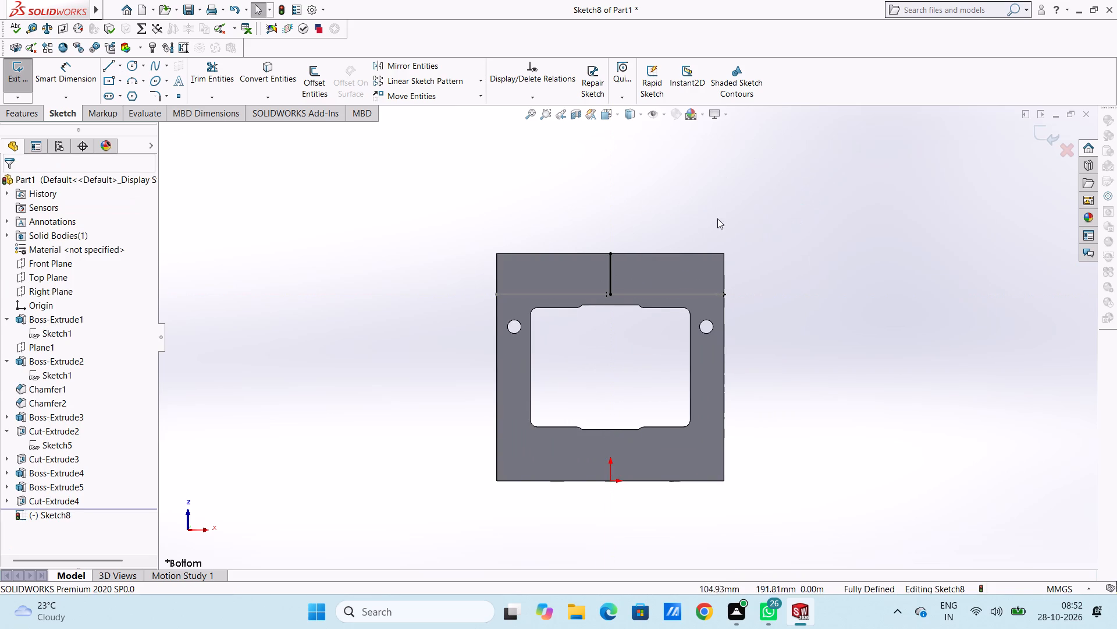
Draw a 30 mm vertical guide line from the origin toward the frame's central opening.
{"action": "left_click", "coordinate": [105, 70]}
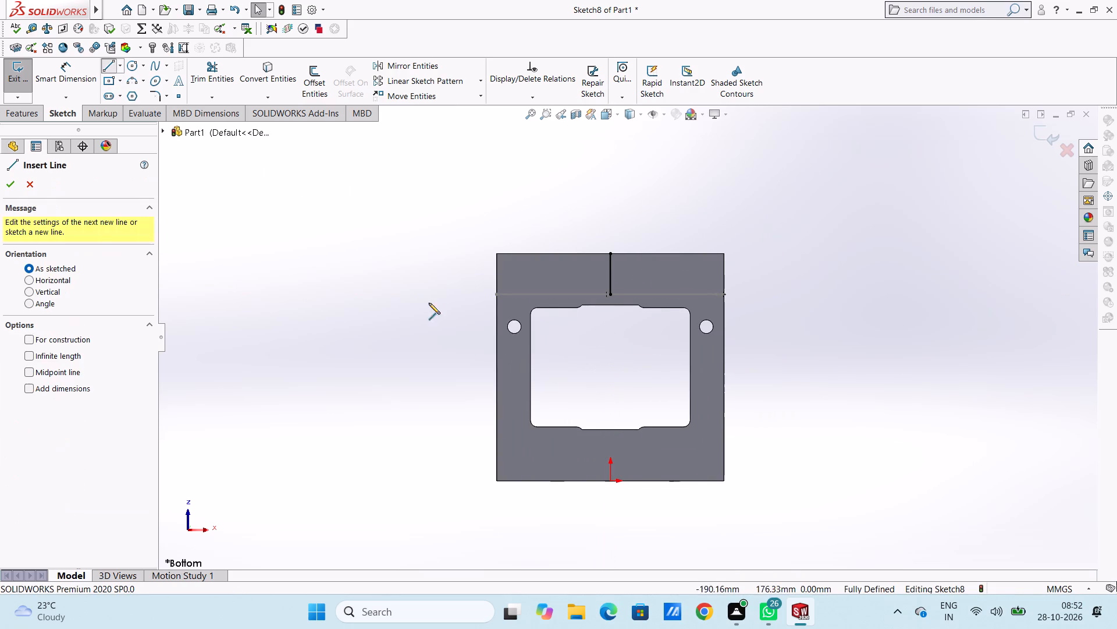
{"action": "left_click", "coordinate": [612, 480]}
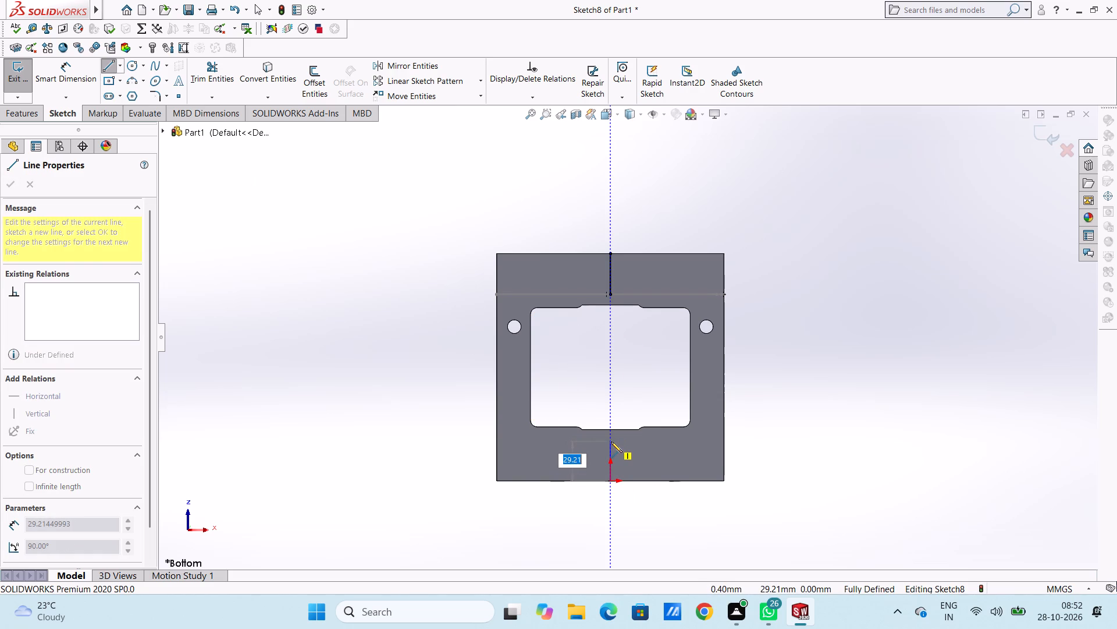
{"action": "type", "text": "30"}
{"action": "key", "text": "Return"}
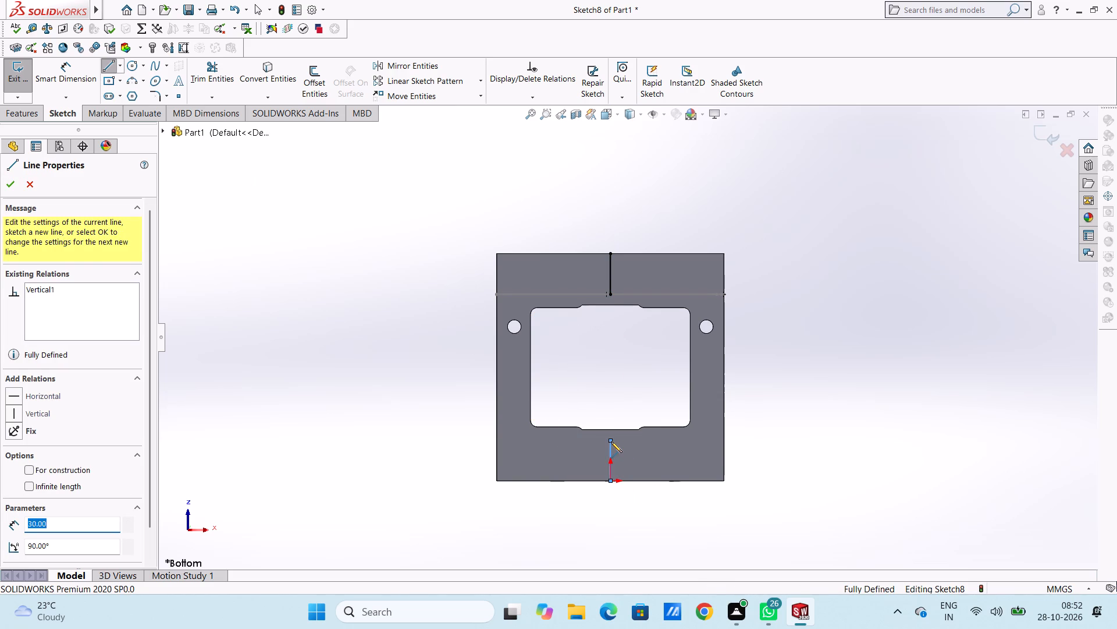
{"action": "right_click", "coordinate": [870, 278]}
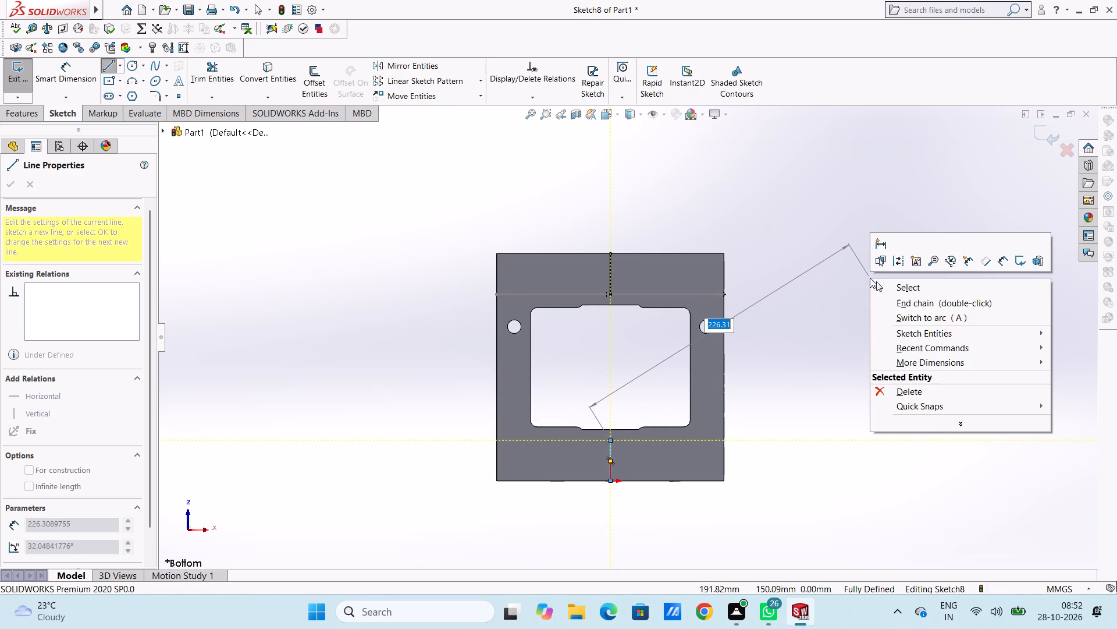
{"action": "left_click", "coordinate": [881, 283]}
{"action": "left_click", "coordinate": [852, 289]}
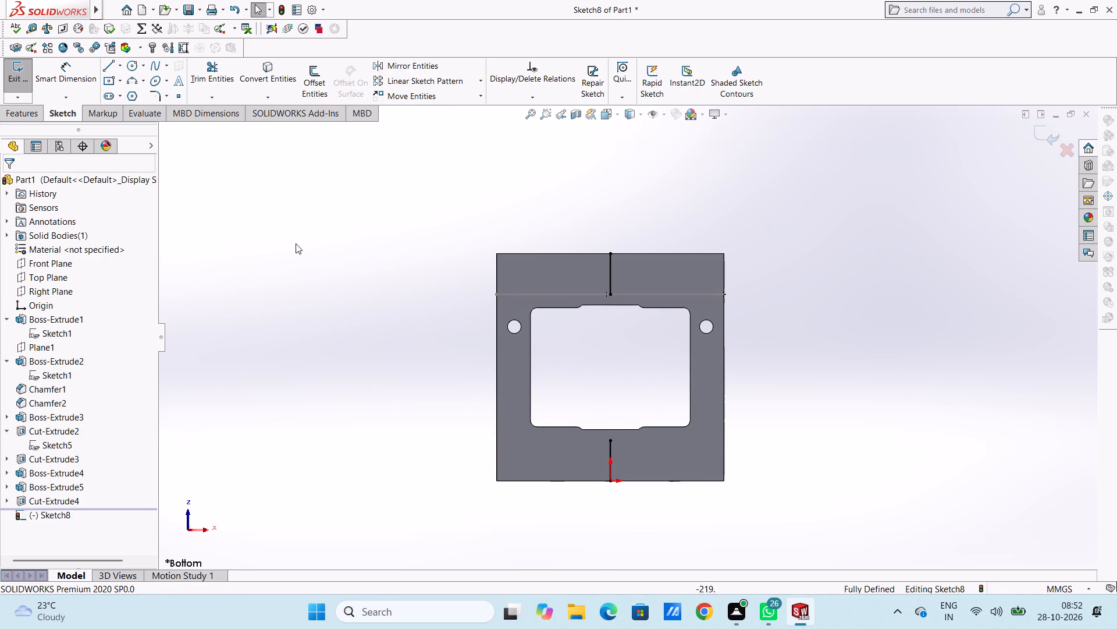
Sketch a 42 x 8 mm corner rectangle on the base's underside, extending from the opening's origin-side notch edge toward the origin.
{"action": "left_click", "coordinate": [118, 79]}
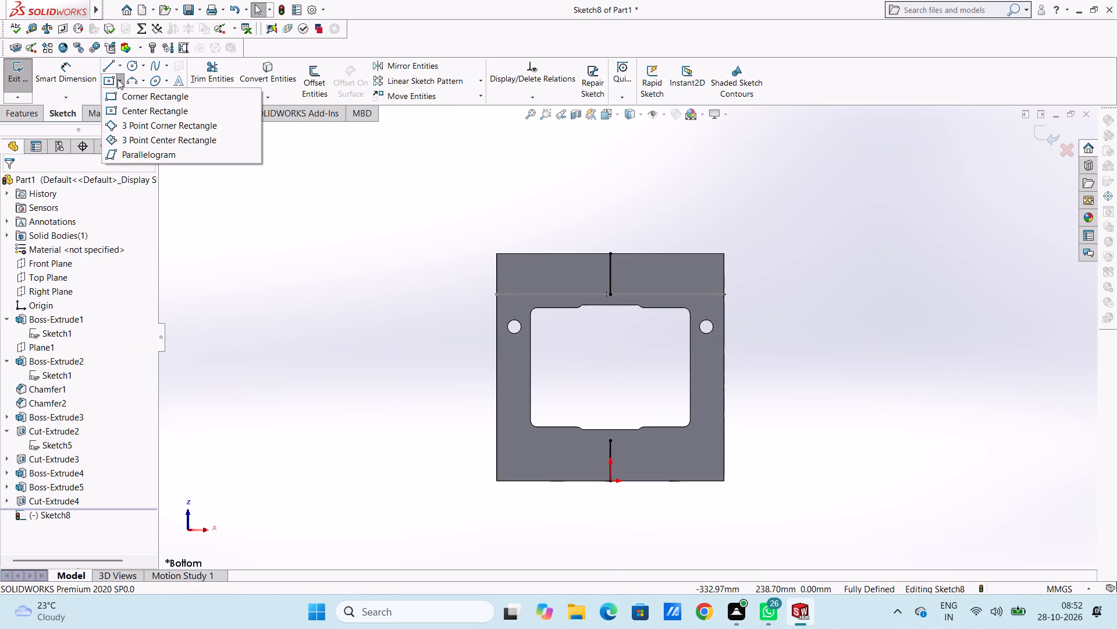
{"action": "left_click", "coordinate": [119, 93]}
{"action": "scroll", "coordinate": [612, 461], "scroll_direction": "down", "scroll_amount": 4}
{"action": "scroll", "coordinate": [571, 374], "scroll_direction": "down", "scroll_amount": 1}
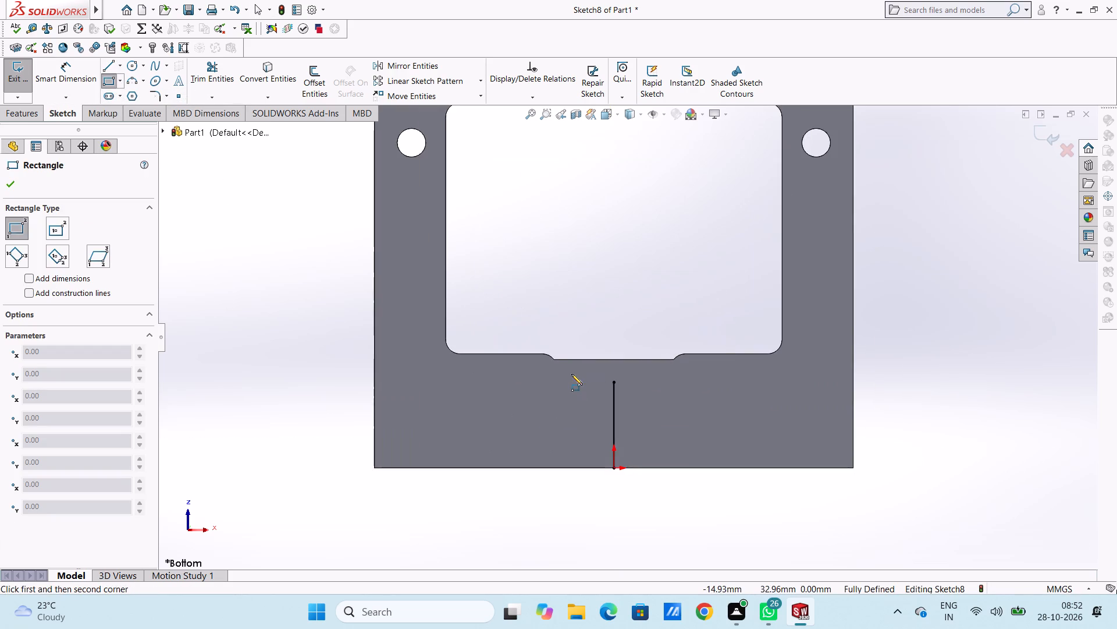
{"action": "scroll", "coordinate": [571, 374], "scroll_direction": "down", "scroll_amount": 2}
{"action": "left_click", "coordinate": [551, 343]}
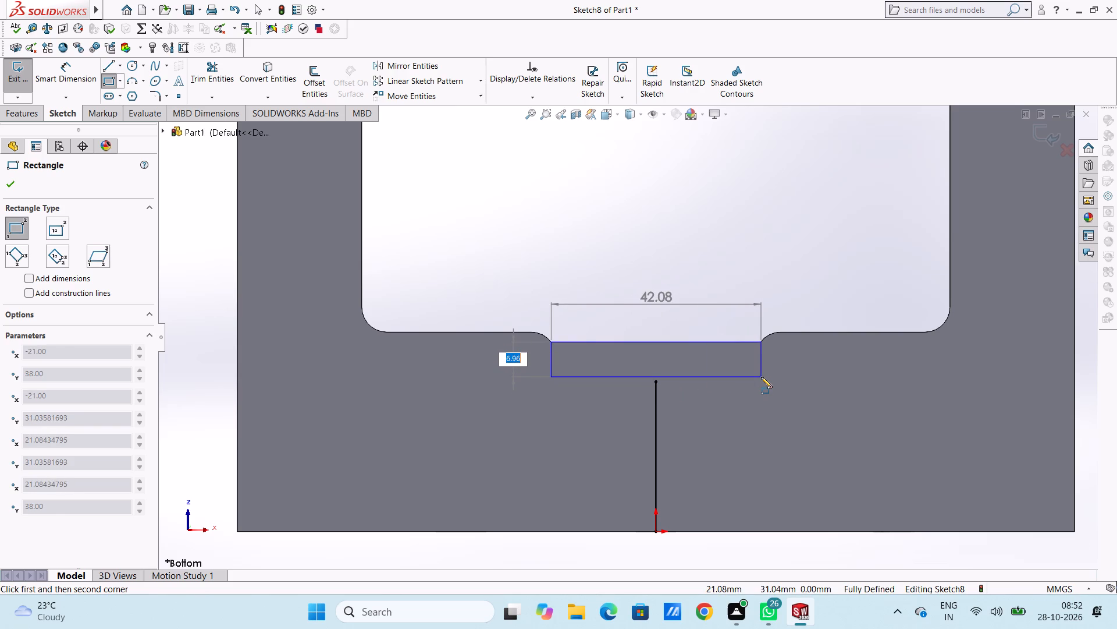
{"action": "key", "text": "8"}
{"action": "key", "text": "Return"}
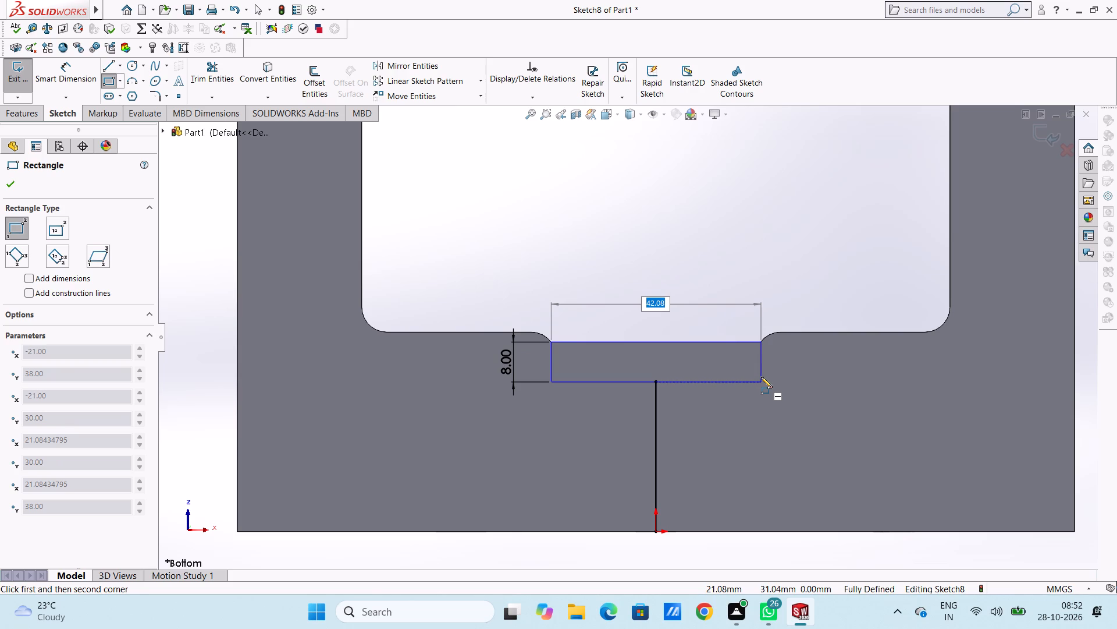
{"action": "left_click", "coordinate": [761, 342]}
Sketch a second 42 x 8 mm corner rectangle from the opening's rear notch edge toward the rear guide line.
{"action": "scroll", "coordinate": [732, 279], "scroll_direction": "up", "scroll_amount": 6}
{"action": "scroll", "coordinate": [619, 158], "scroll_direction": "down", "scroll_amount": 2}
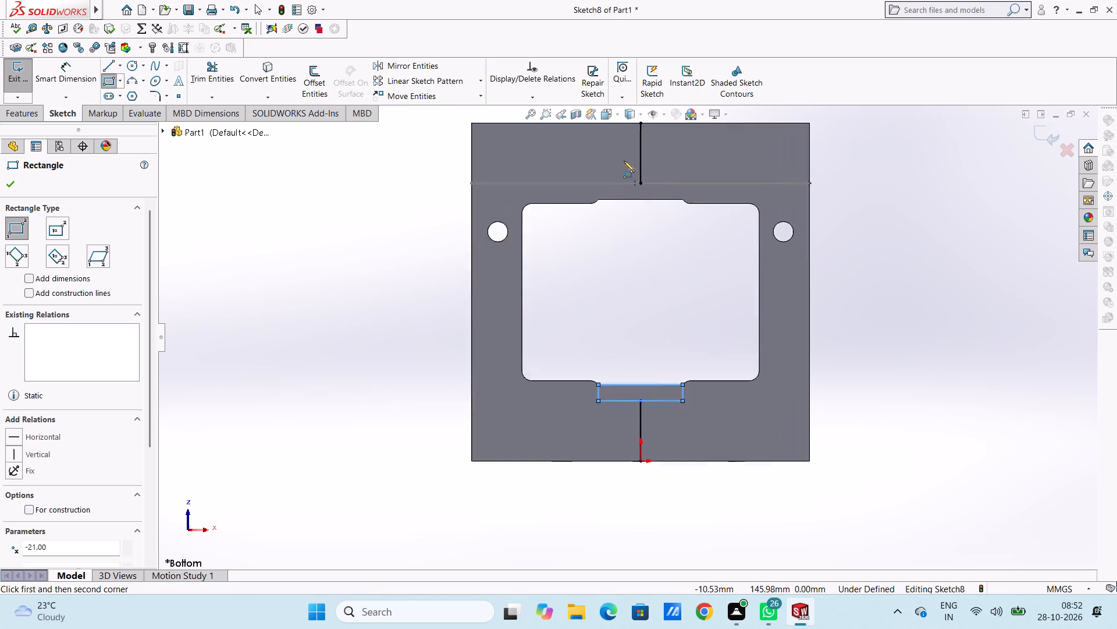
{"action": "scroll", "coordinate": [624, 161], "scroll_direction": "down", "scroll_amount": 2}
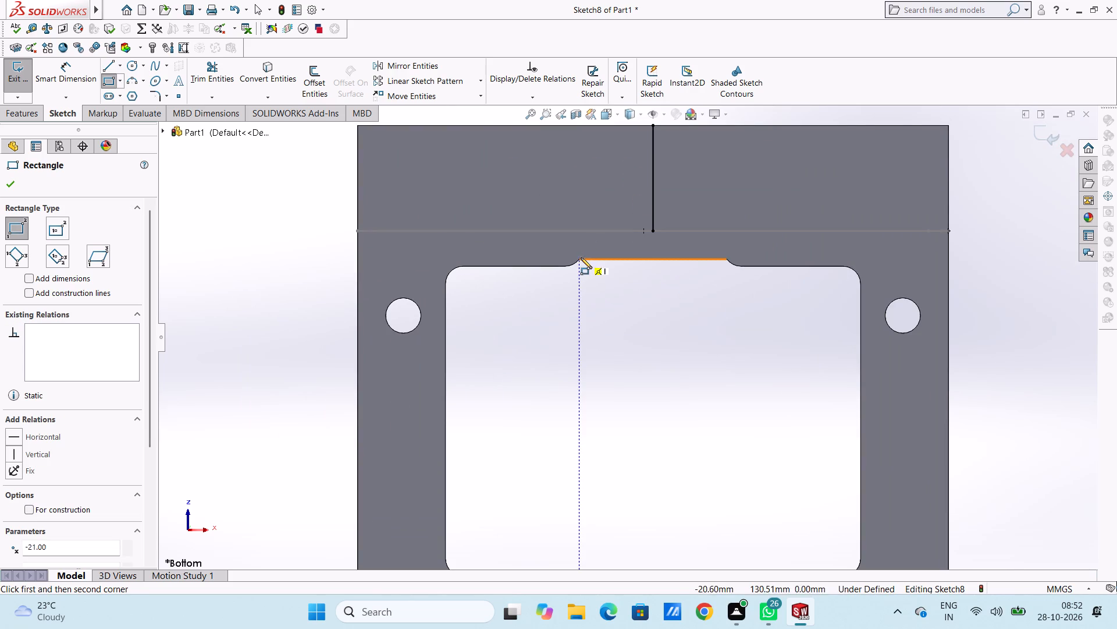
{"action": "left_click", "coordinate": [579, 257]}
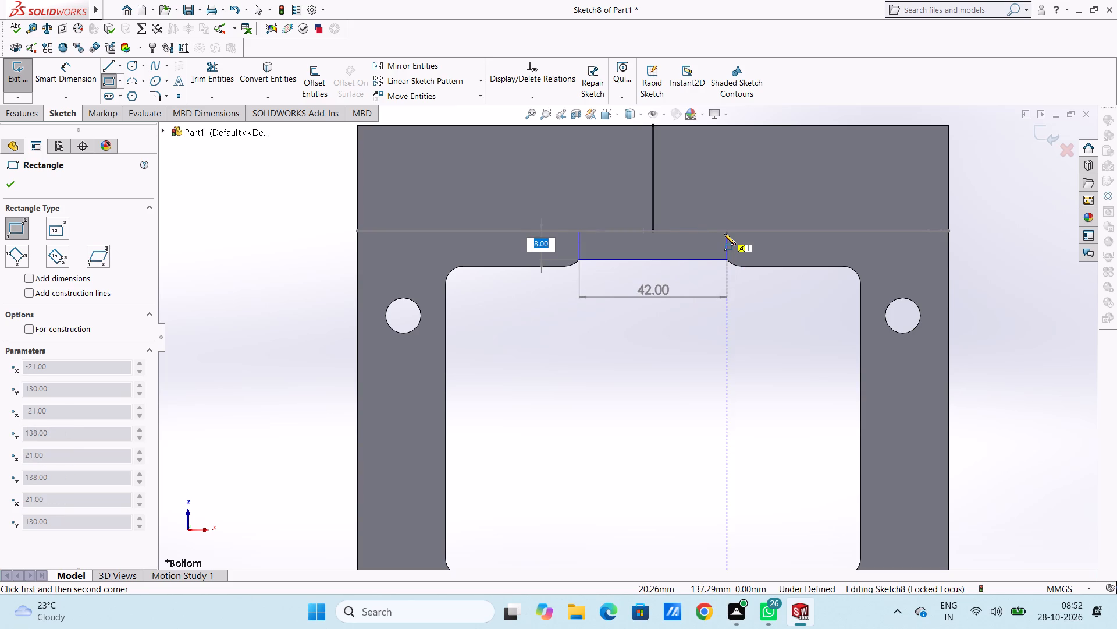
{"action": "key", "text": "Return"}
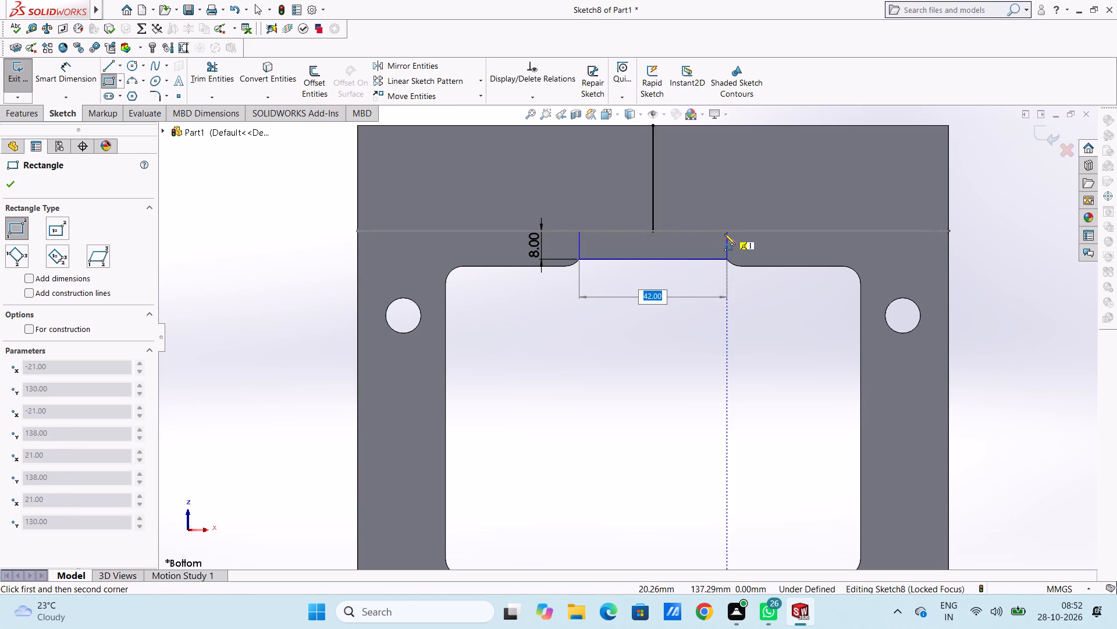
{"action": "key", "text": "Return"}
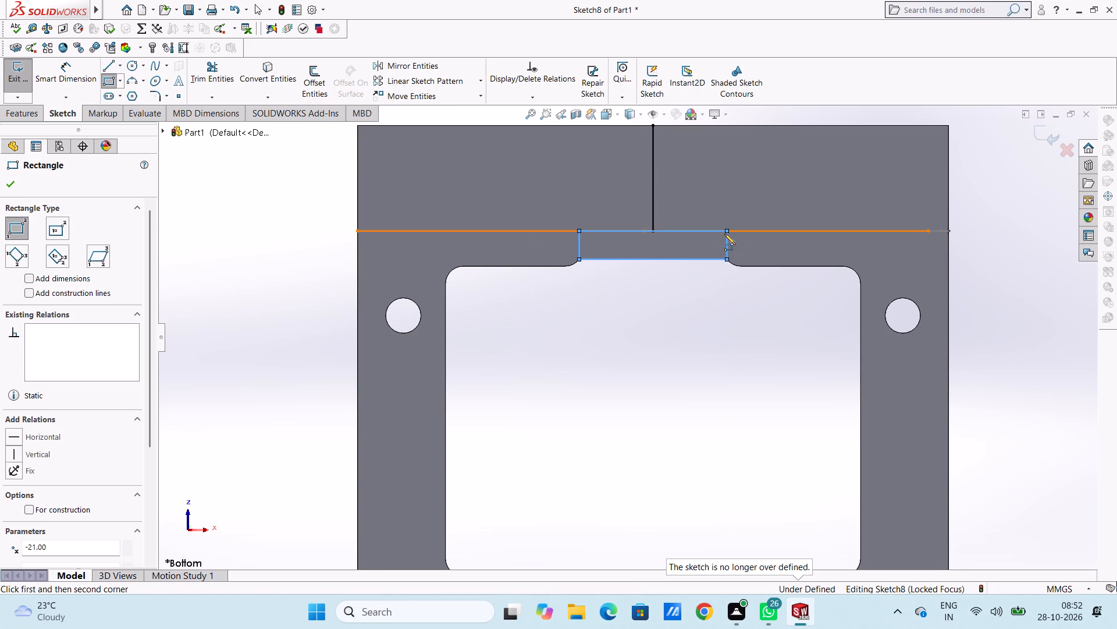
{"action": "left_click", "coordinate": [15, 182]}
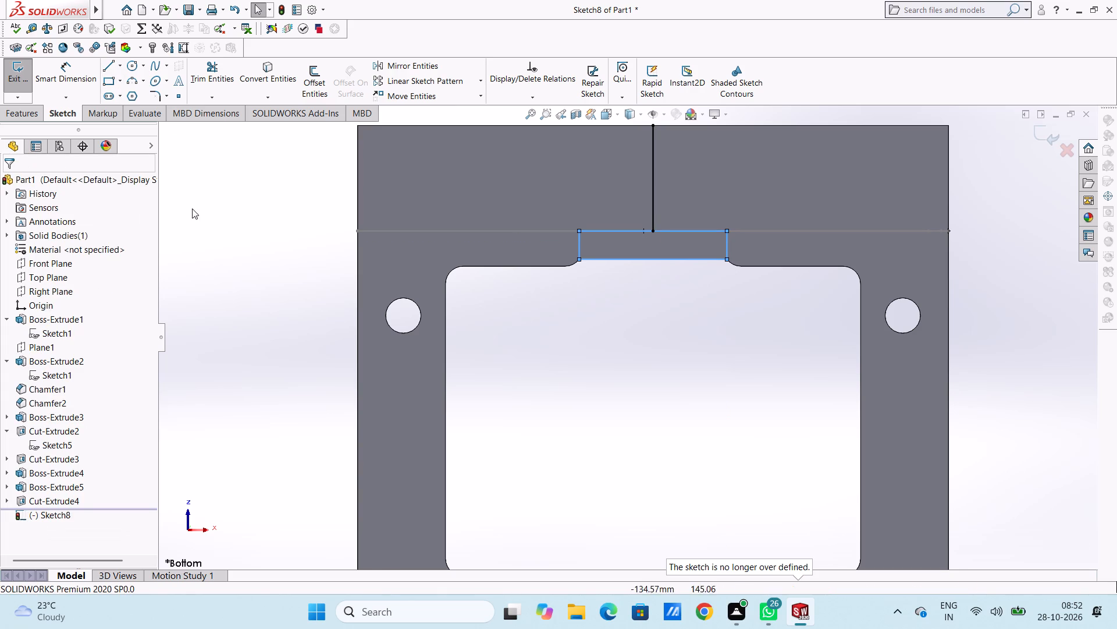
{"action": "left_click", "coordinate": [226, 217]}
Delete both 30 mm guide lines from the underside sketch.
{"action": "scroll", "coordinate": [272, 218], "scroll_direction": "up", "scroll_amount": 4}
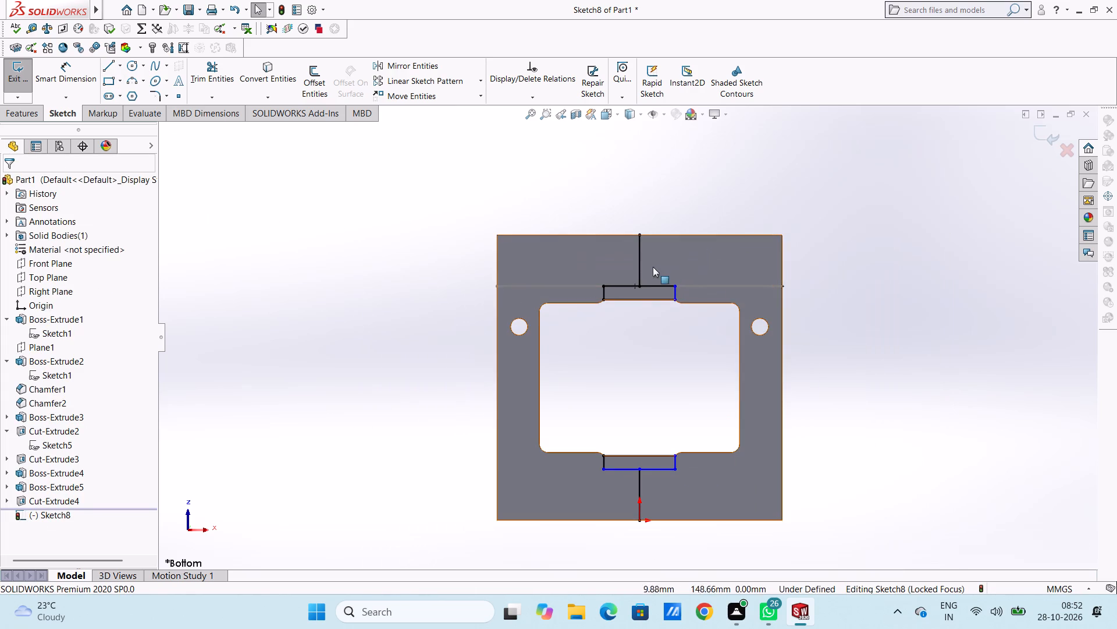
{"action": "left_click", "coordinate": [640, 259]}
{"action": "right_click", "coordinate": [865, 157]}
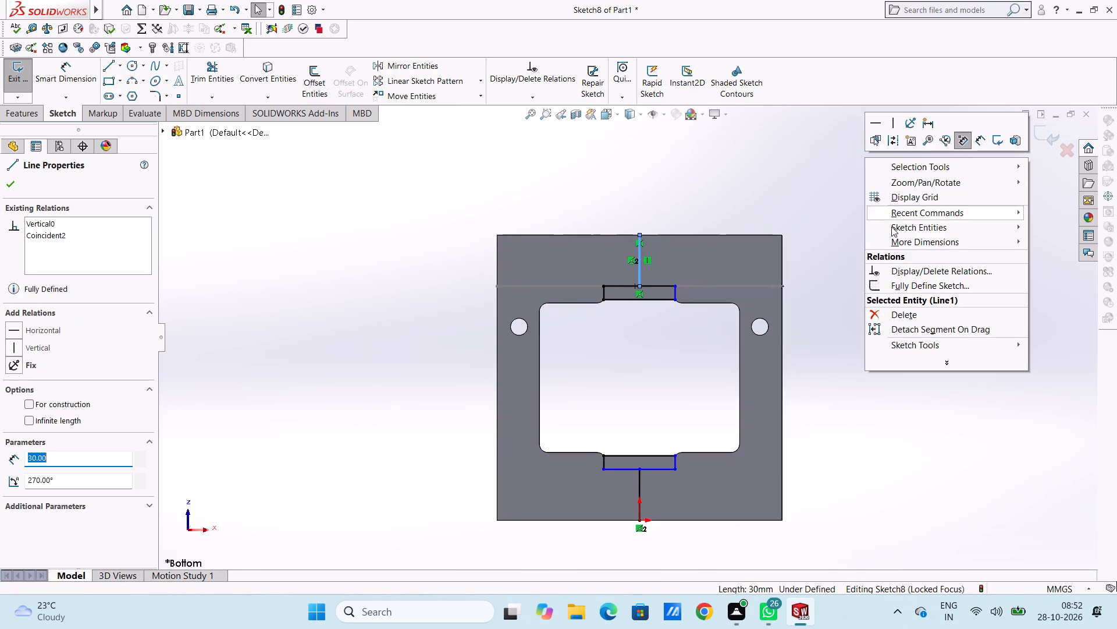
{"action": "left_click", "coordinate": [885, 315]}
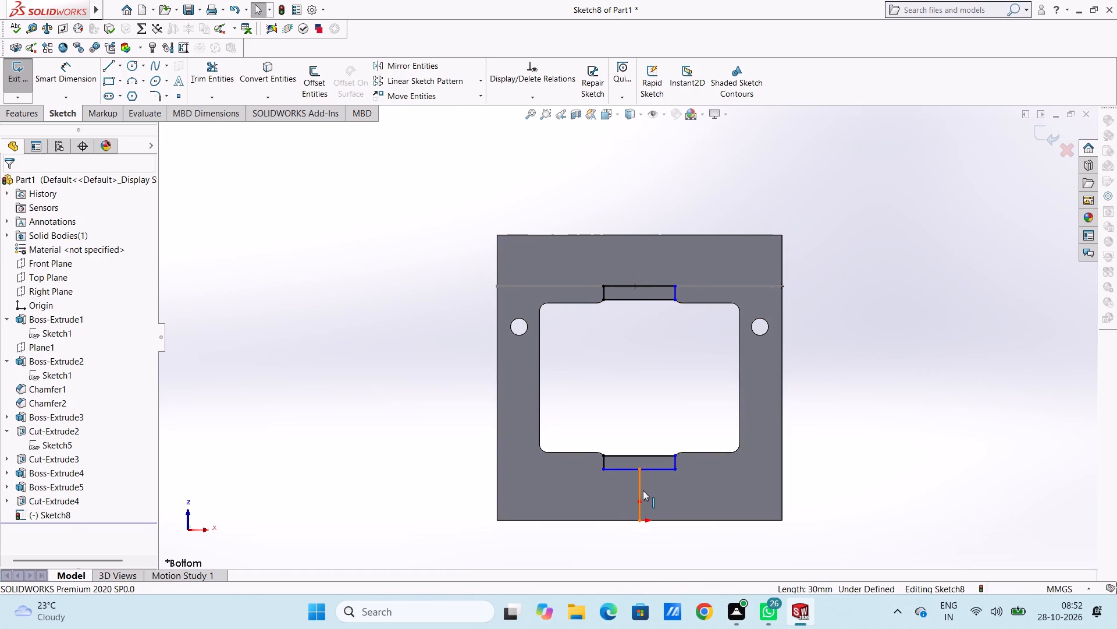
{"action": "left_click", "coordinate": [643, 490]}
{"action": "right_click", "coordinate": [949, 323]}
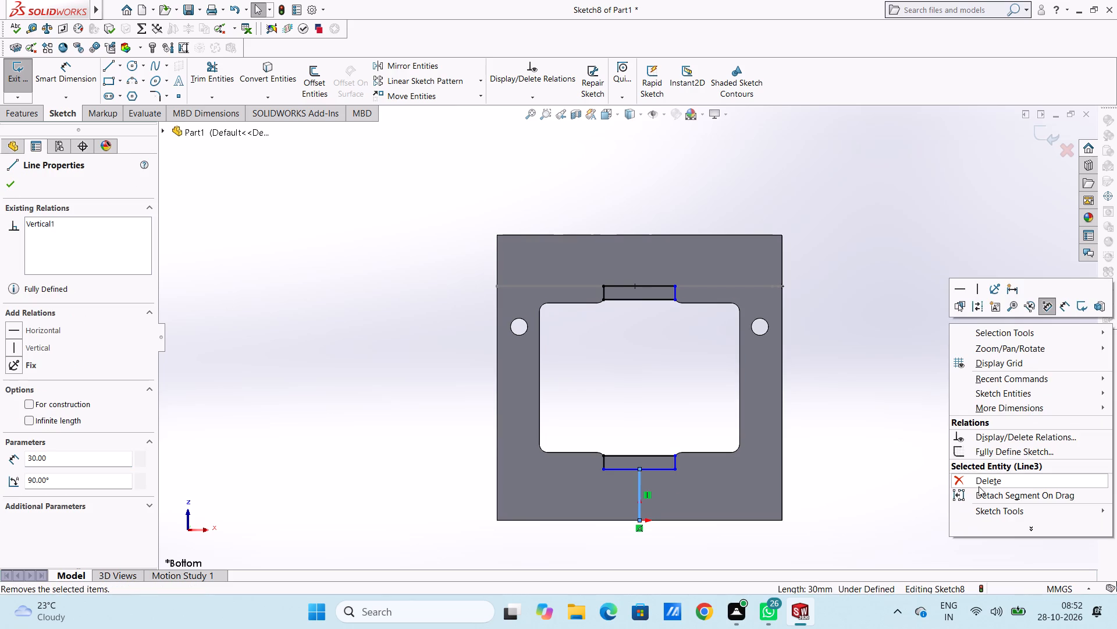
{"action": "left_click", "coordinate": [977, 482]}
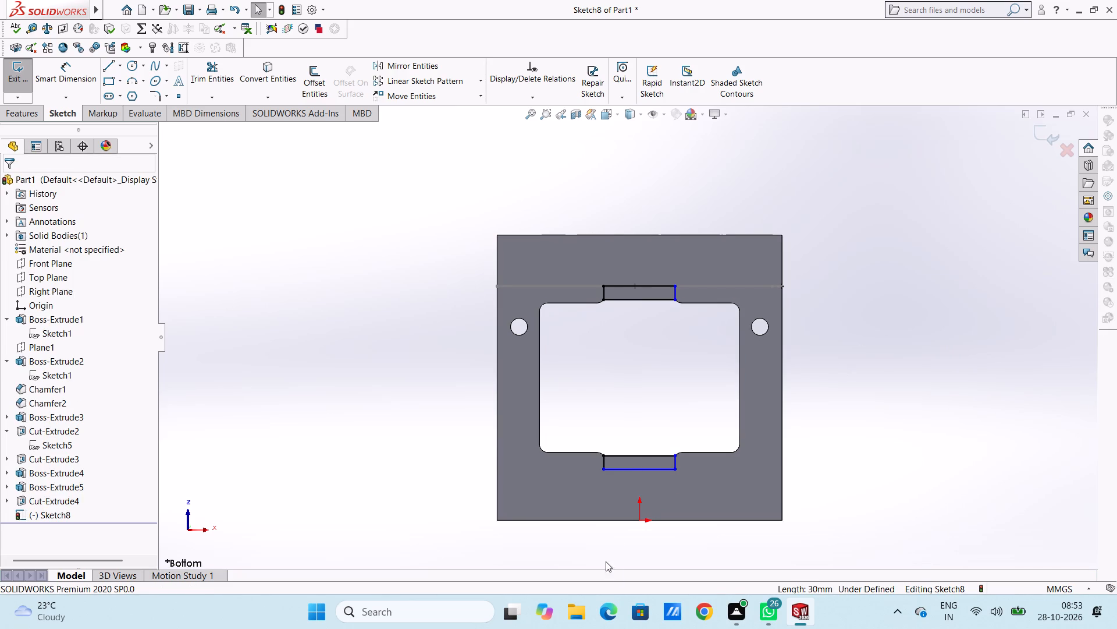
Dimension the long side of the rear rectangle in the base's underside sketch, keeping its drawn length.
{"action": "scroll", "coordinate": [620, 513], "scroll_direction": "down", "scroll_amount": 2}
{"action": "middle_click_drag", "start_coordinate": [639, 252], "coordinate": [474, 420]}
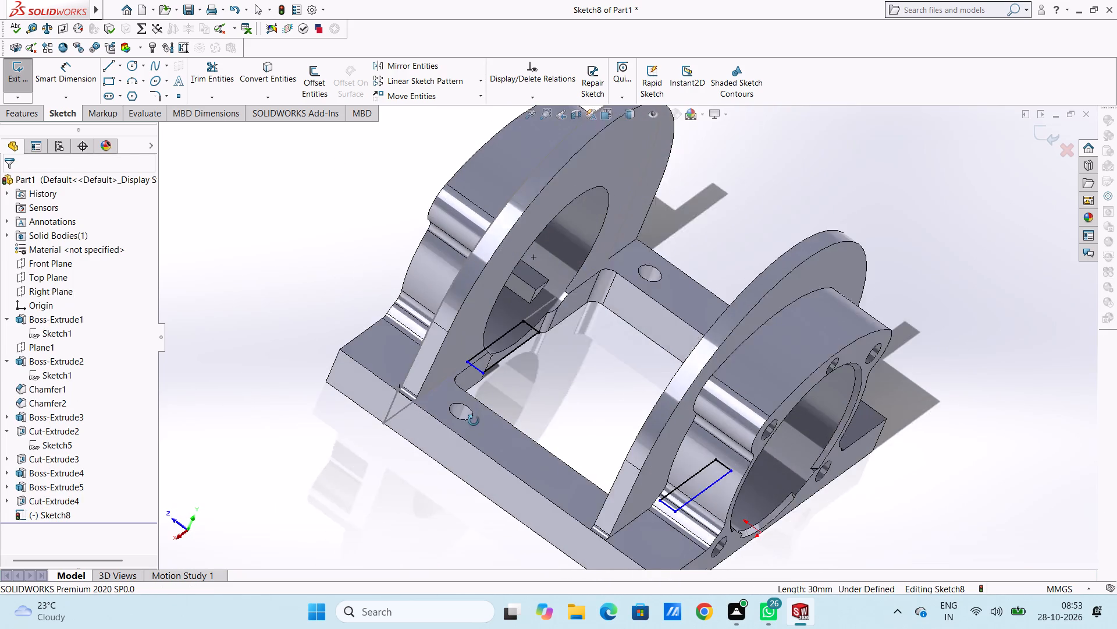
{"action": "middle_click_drag", "start_coordinate": [474, 420], "coordinate": [442, 420]}
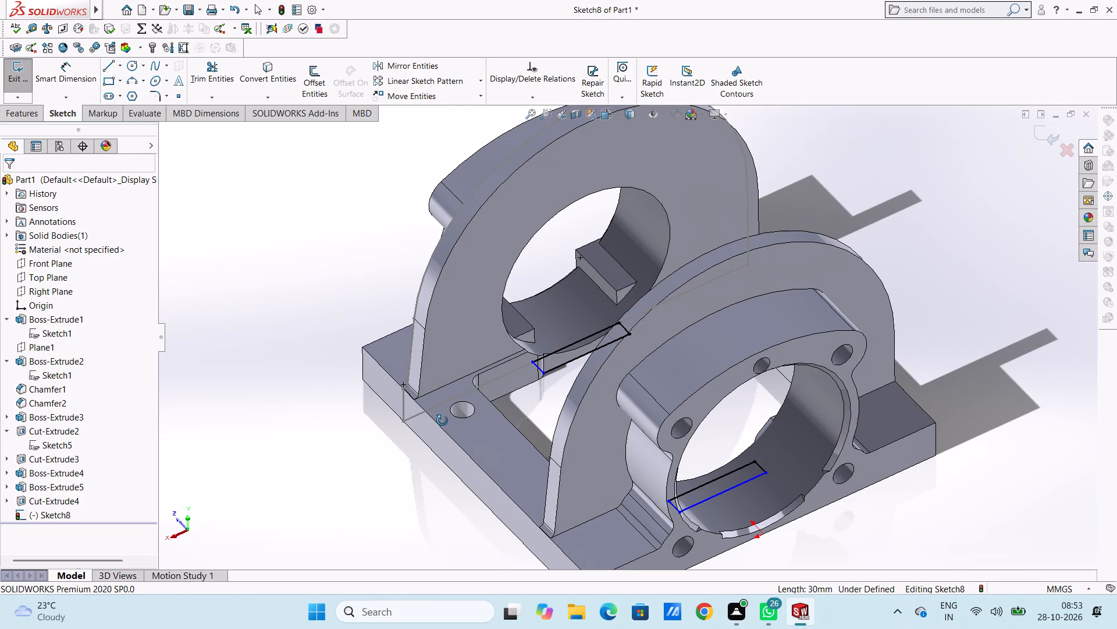
{"action": "middle_click_drag", "start_coordinate": [442, 420], "coordinate": [448, 407]}
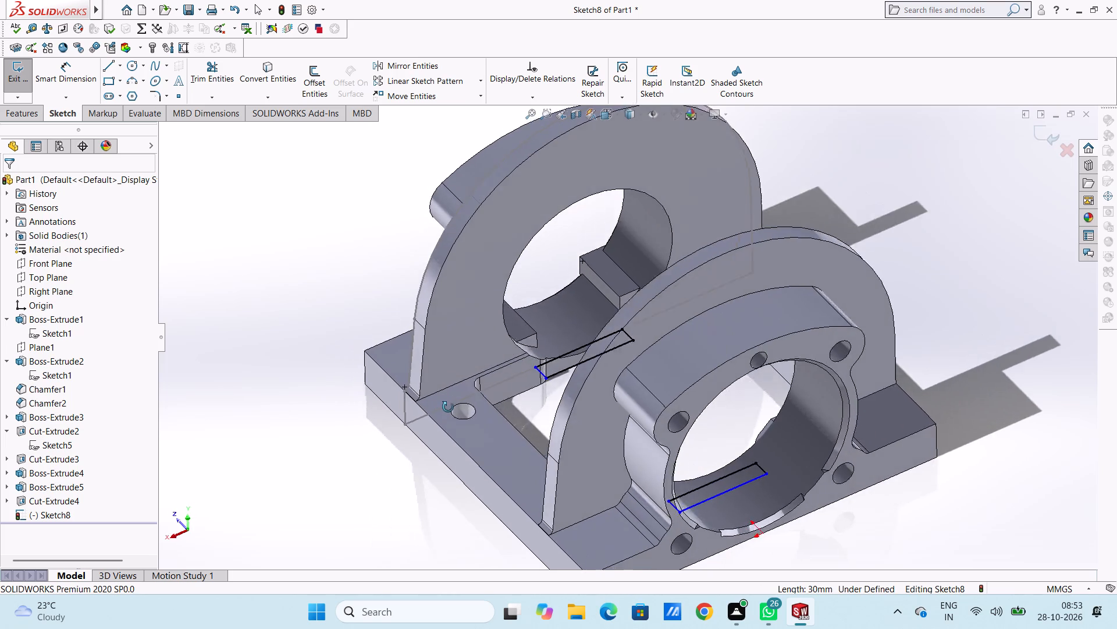
{"action": "middle_click_drag", "start_coordinate": [448, 407], "coordinate": [626, 204]}
{"action": "middle_click_drag", "start_coordinate": [692, 310], "coordinate": [656, 262]}
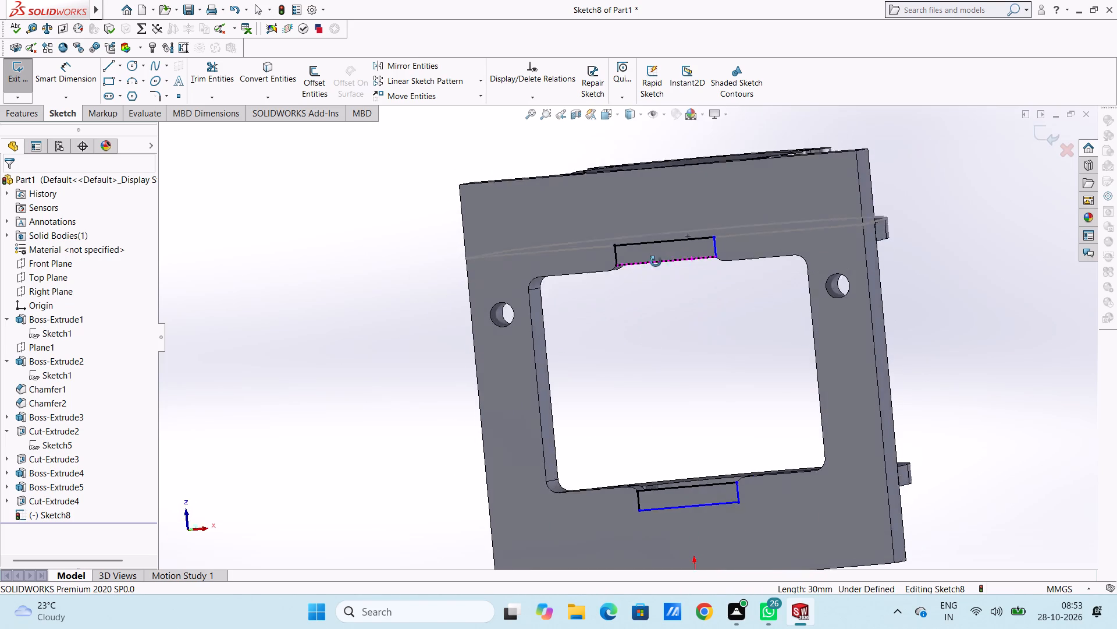
{"action": "middle_click_drag", "start_coordinate": [656, 262], "coordinate": [659, 273]}
{"action": "left_click", "coordinate": [66, 75]}
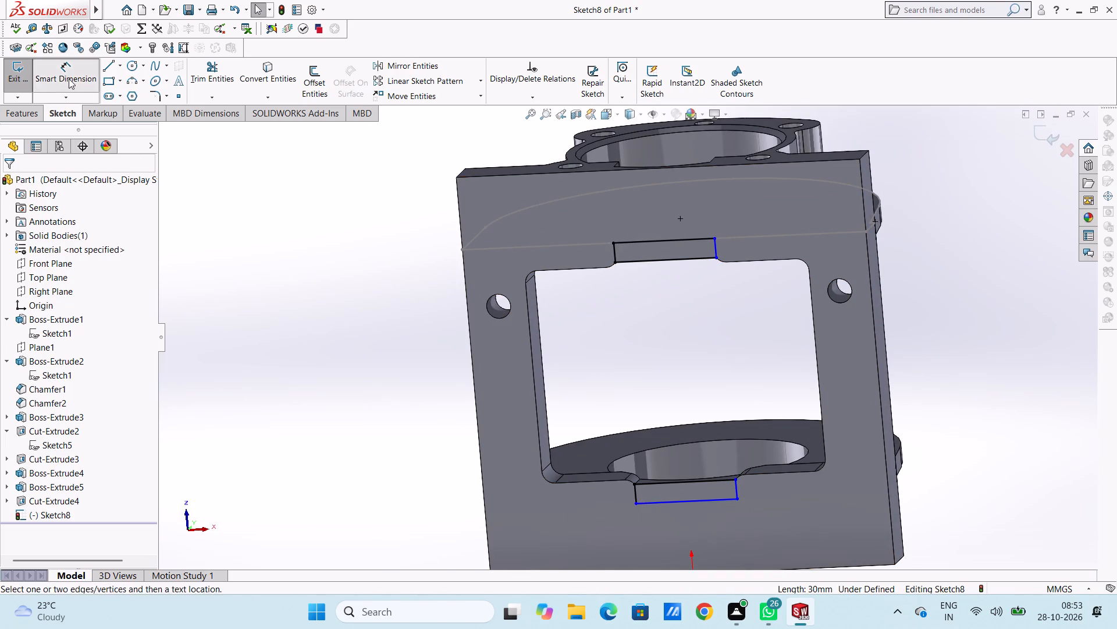
{"action": "left_click", "coordinate": [664, 239]}
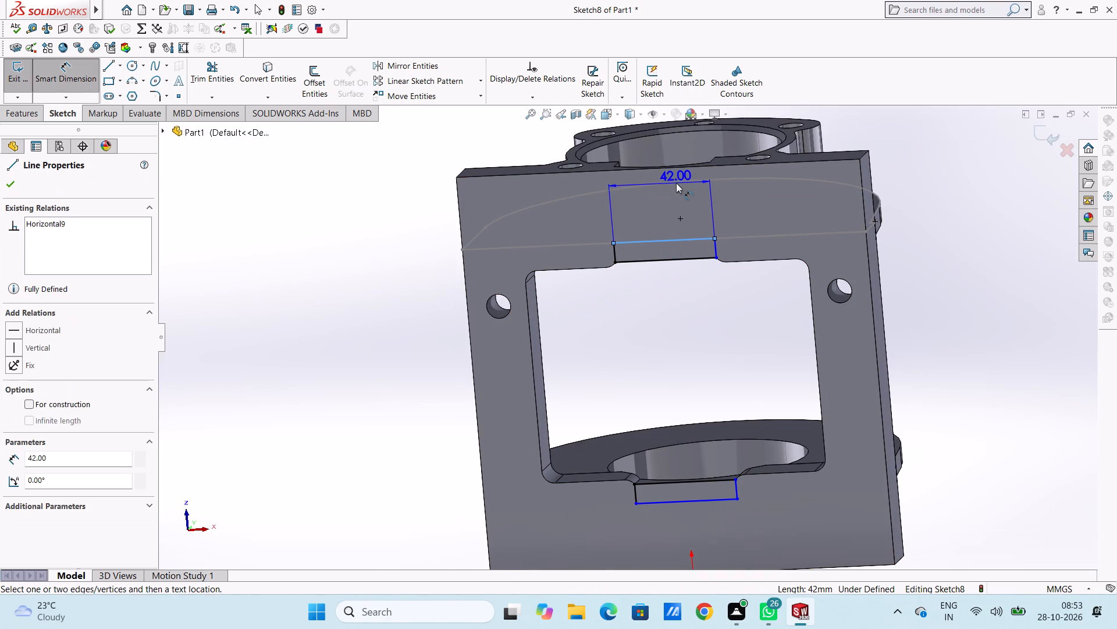
{"action": "left_click", "coordinate": [676, 183]}
{"action": "left_click", "coordinate": [629, 164]}
{"action": "left_click", "coordinate": [423, 259]}
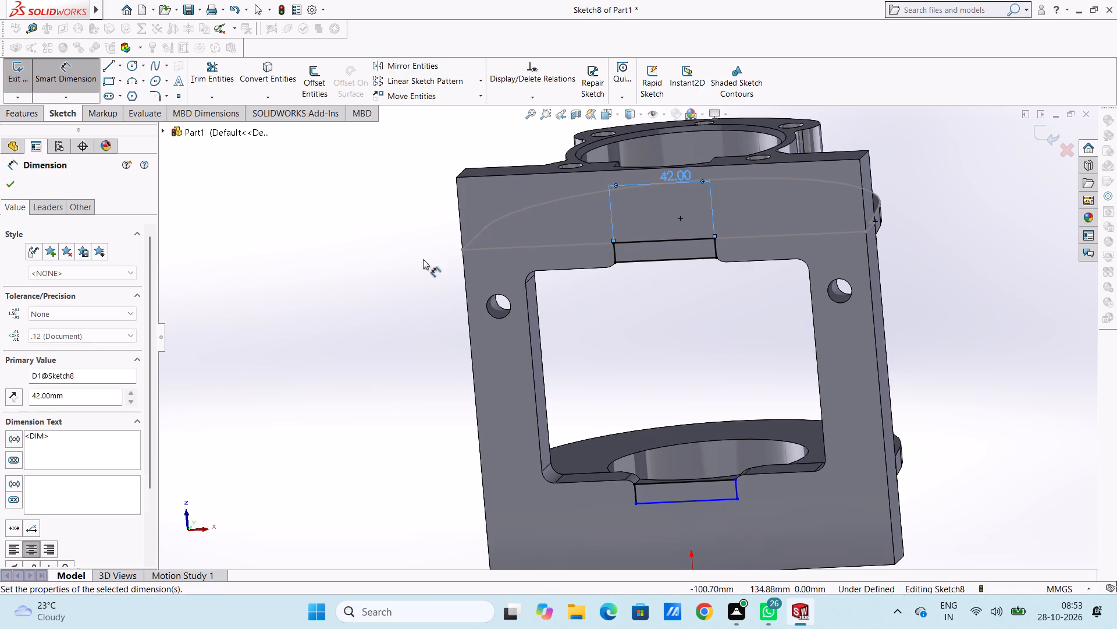
Dimension the short side and the long side of the origin-side rectangle, keeping both drawn lengths.
{"action": "left_click", "coordinate": [637, 491]}
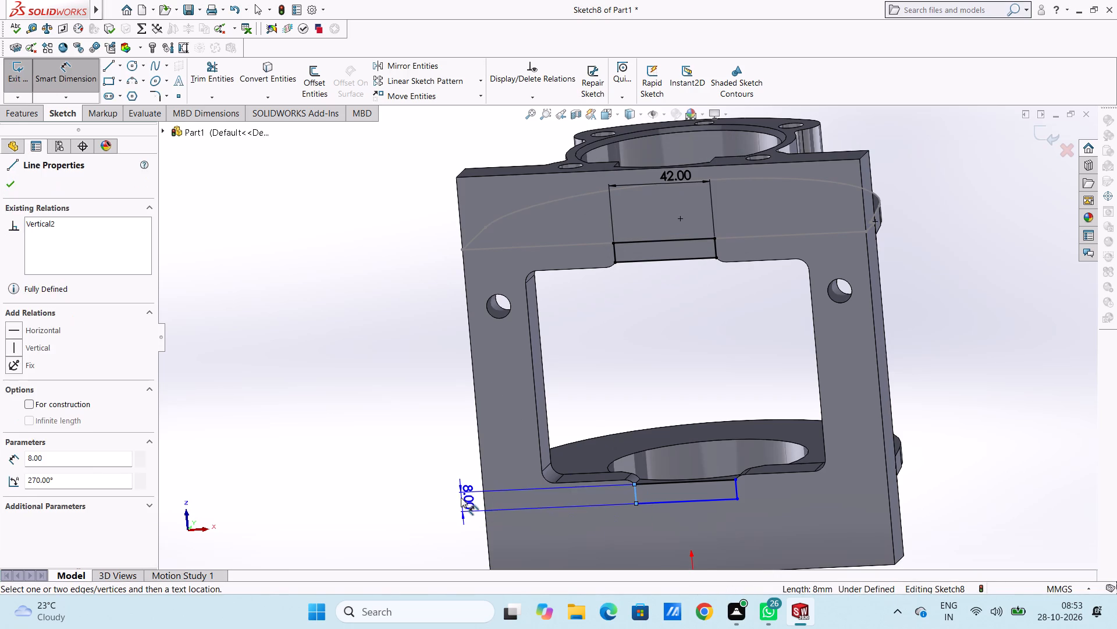
{"action": "left_click", "coordinate": [461, 497]}
{"action": "left_click", "coordinate": [412, 486]}
{"action": "left_click", "coordinate": [397, 473]}
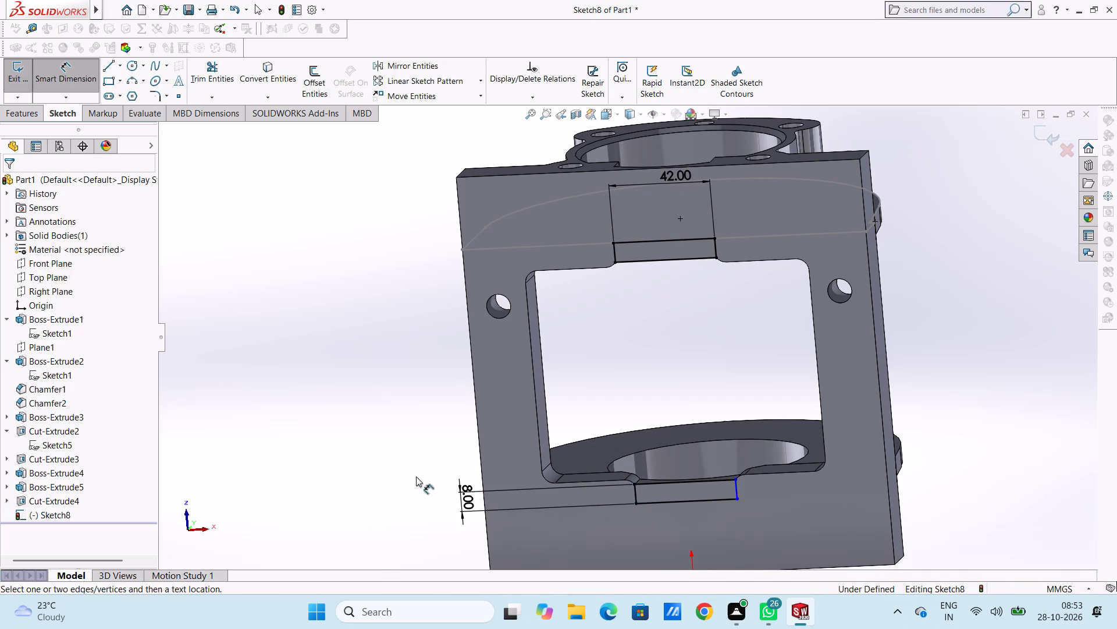
{"action": "left_click", "coordinate": [684, 485]}
{"action": "left_click", "coordinate": [664, 411]}
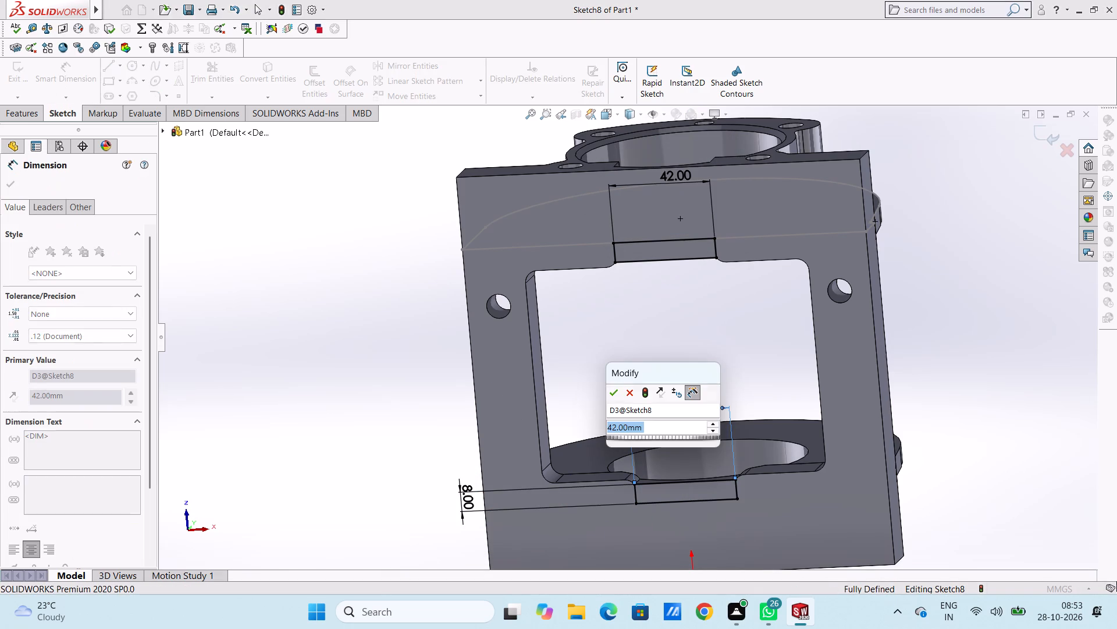
{"action": "left_click", "coordinate": [610, 390]}
{"action": "left_click", "coordinate": [610, 370]}
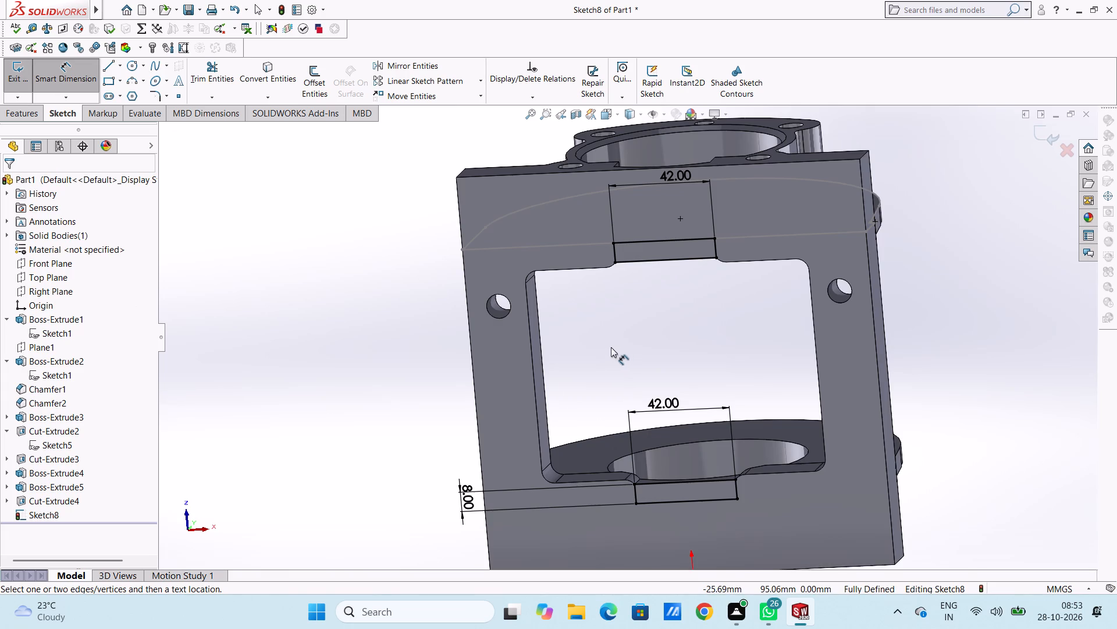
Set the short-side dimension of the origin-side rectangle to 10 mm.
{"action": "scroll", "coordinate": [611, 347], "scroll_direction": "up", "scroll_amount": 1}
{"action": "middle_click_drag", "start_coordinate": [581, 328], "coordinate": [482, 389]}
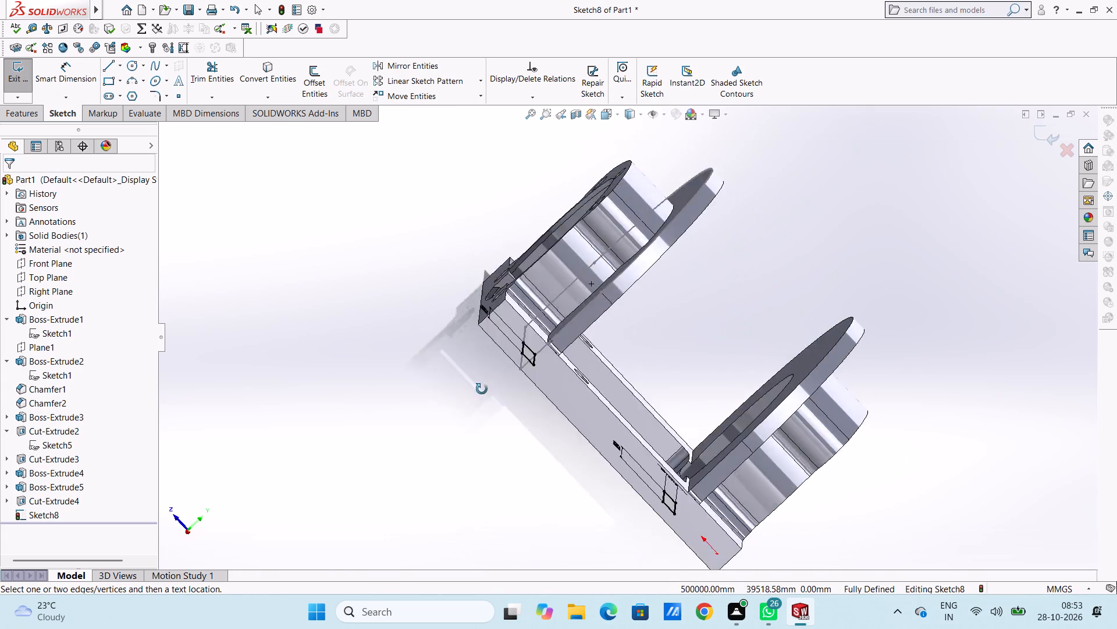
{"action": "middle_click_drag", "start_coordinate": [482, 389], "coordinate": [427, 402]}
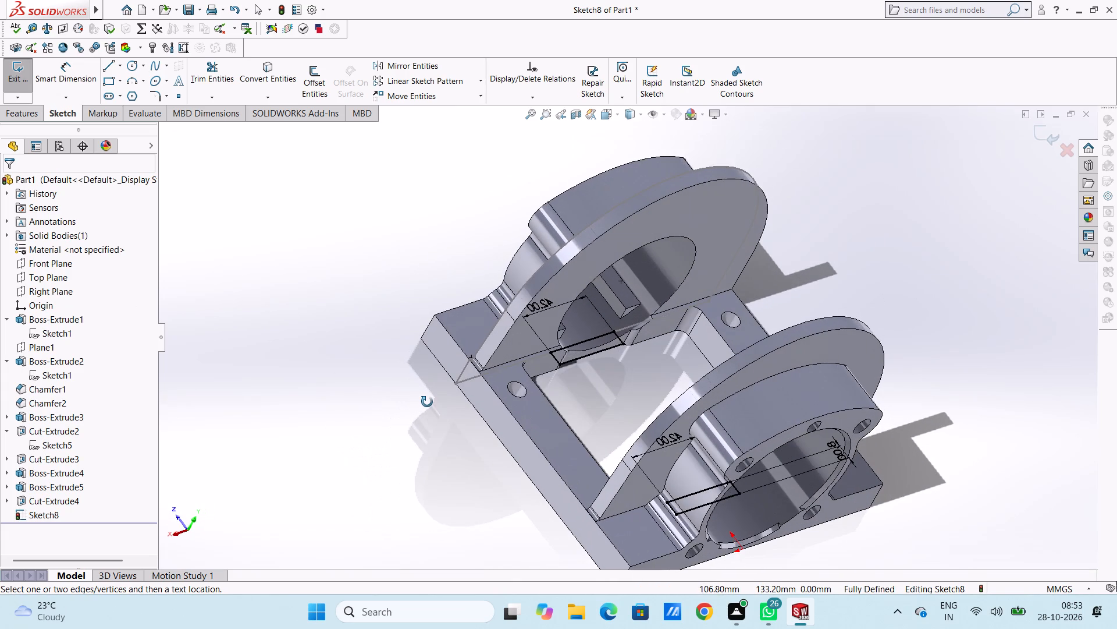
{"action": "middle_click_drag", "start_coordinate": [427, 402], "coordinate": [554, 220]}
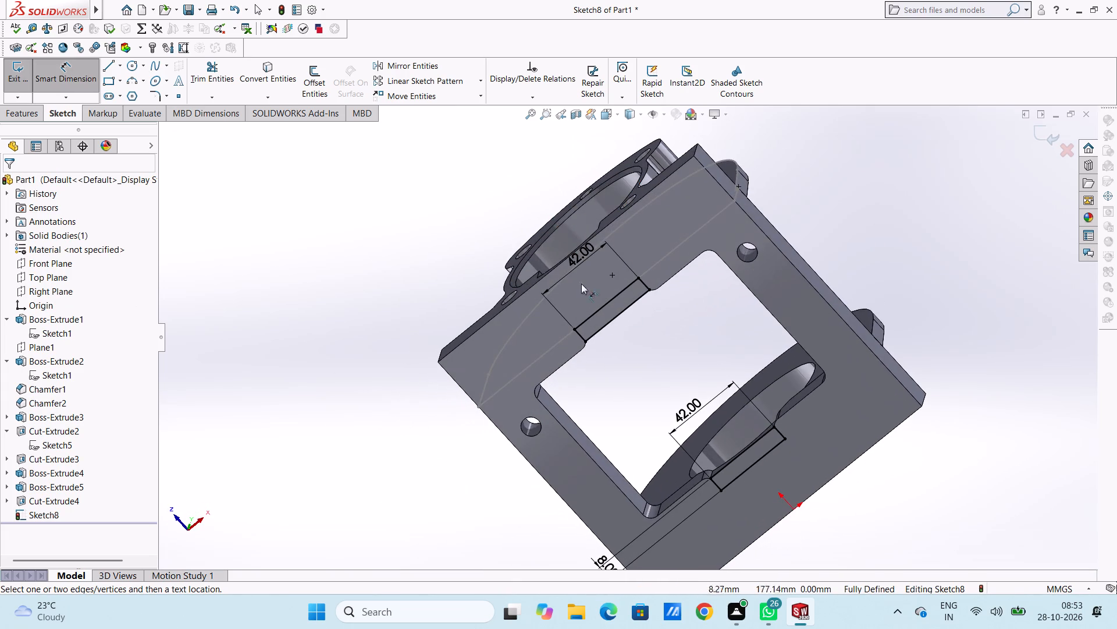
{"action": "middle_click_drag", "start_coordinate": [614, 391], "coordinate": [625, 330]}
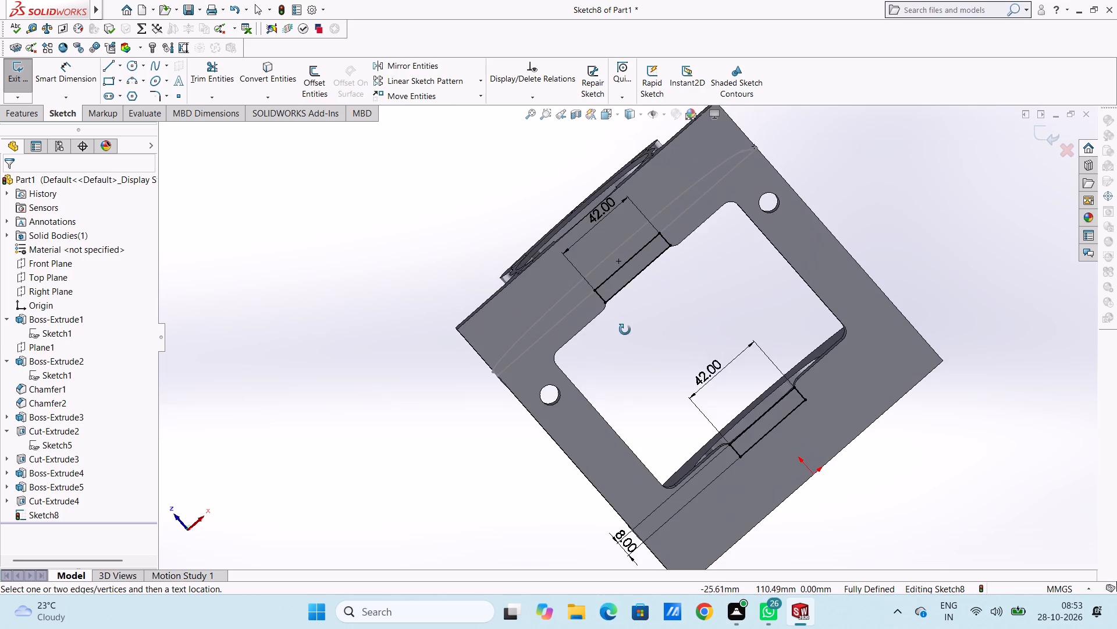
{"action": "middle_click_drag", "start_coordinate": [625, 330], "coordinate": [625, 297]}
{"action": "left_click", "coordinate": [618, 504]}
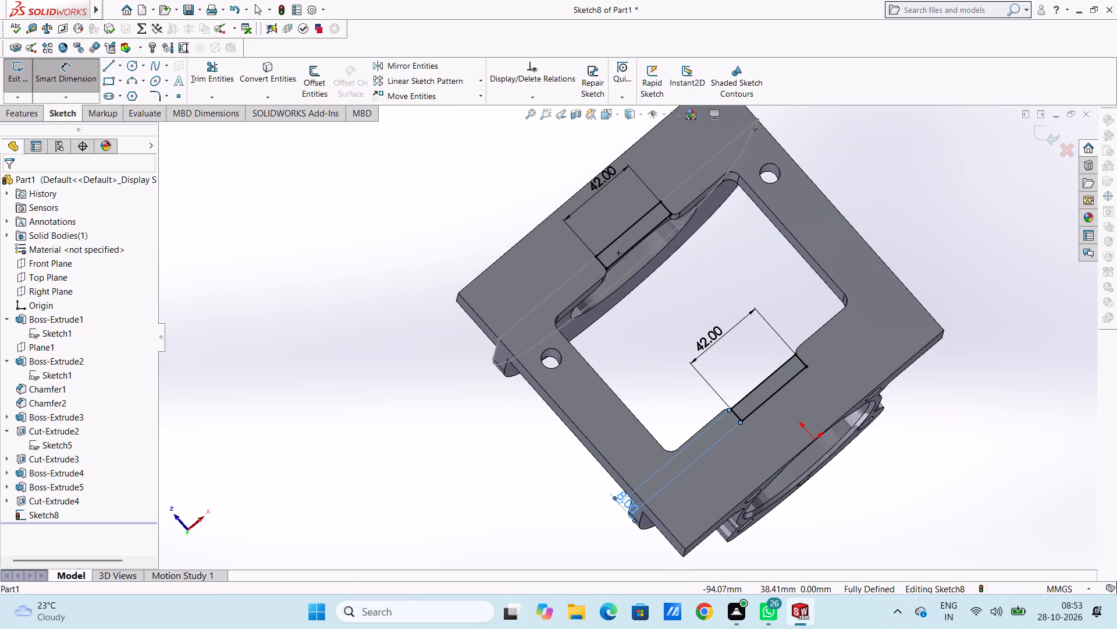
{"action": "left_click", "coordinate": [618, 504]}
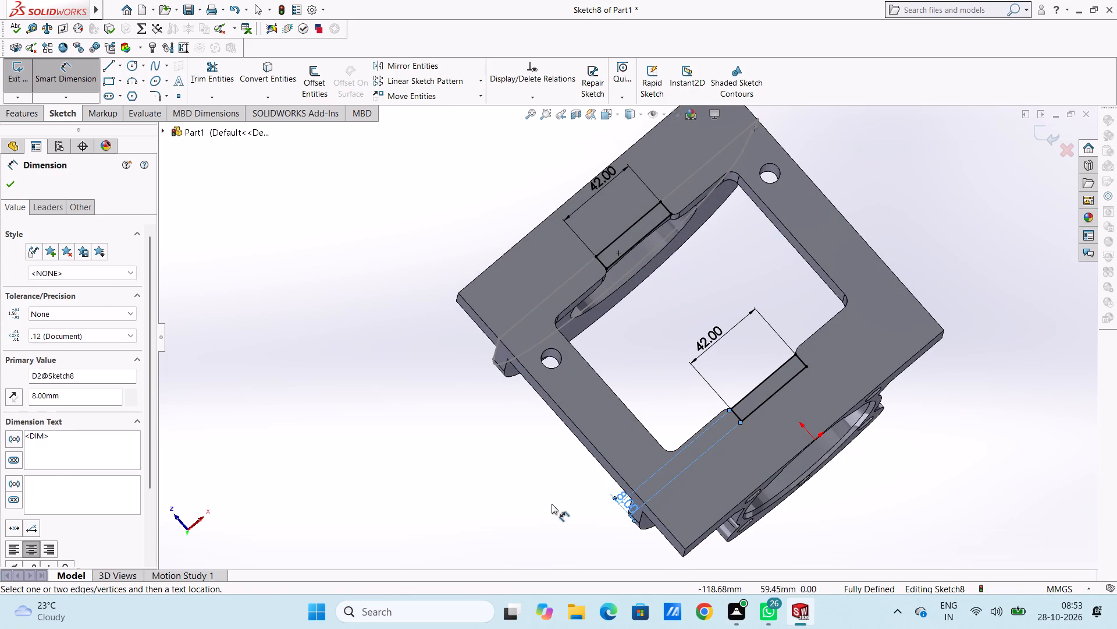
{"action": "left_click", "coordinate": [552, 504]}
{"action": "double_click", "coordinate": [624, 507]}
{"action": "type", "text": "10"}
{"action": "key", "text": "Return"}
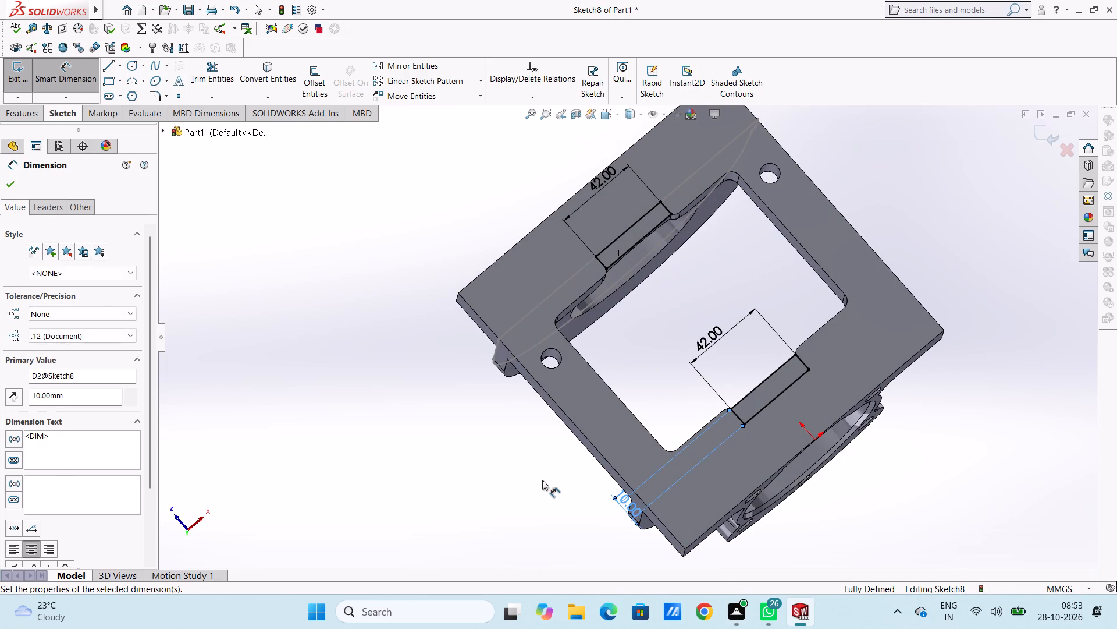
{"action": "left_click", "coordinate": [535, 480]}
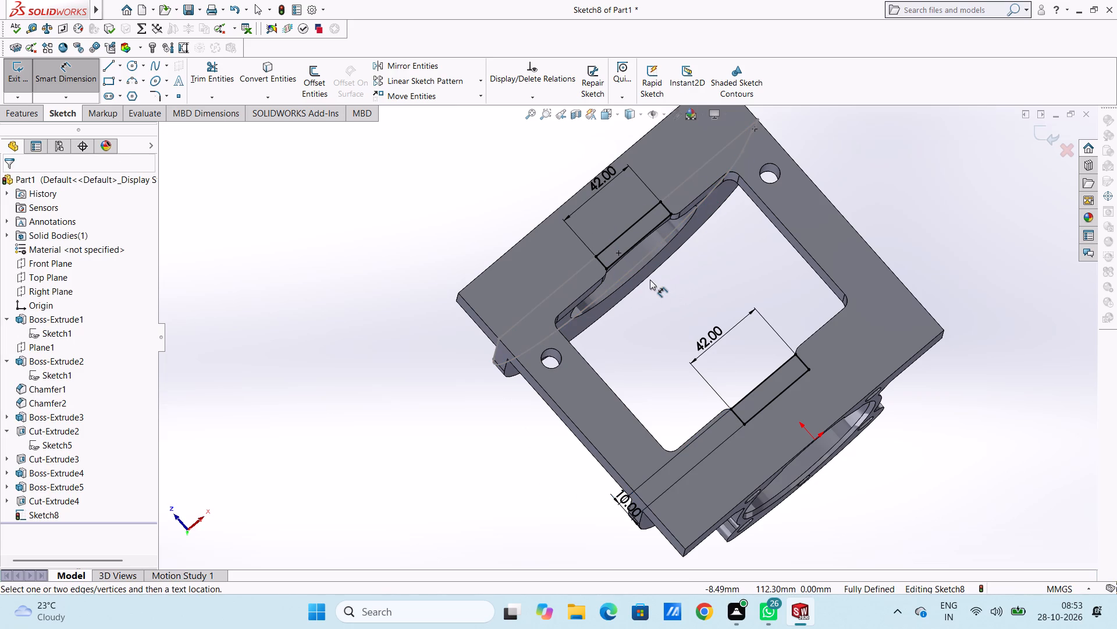
Set the short-side dimension of the origin-side rectangle to 8 mm.
{"action": "scroll", "coordinate": [650, 280], "scroll_direction": "up", "scroll_amount": 3}
{"action": "double_click", "coordinate": [623, 427]}
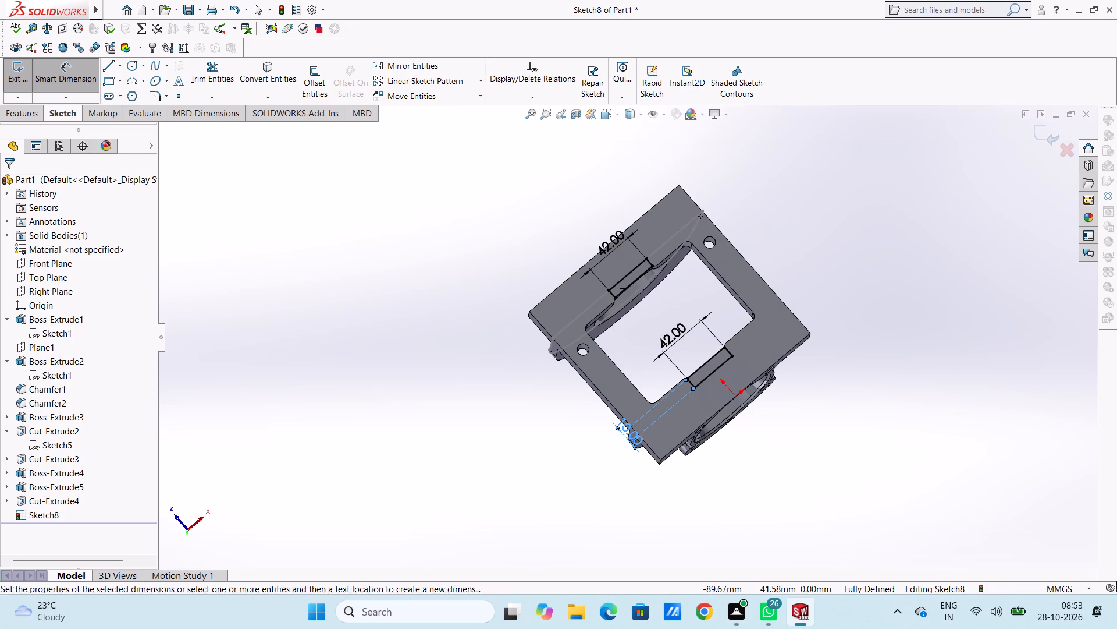
{"action": "key", "text": "8"}
{"action": "key", "text": "Return"}
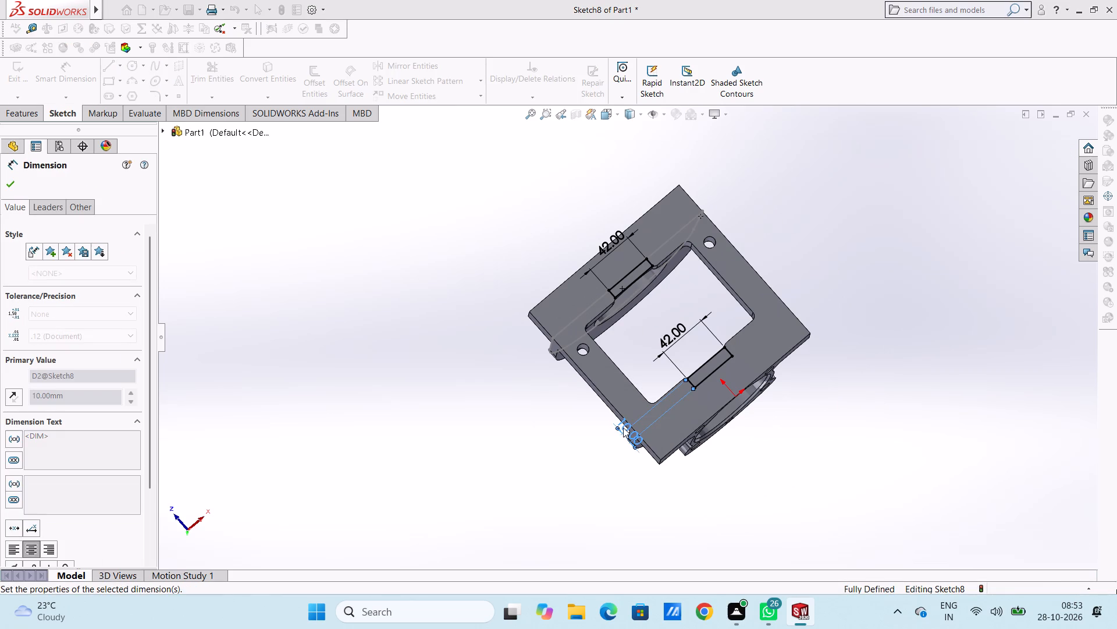
{"action": "left_click", "coordinate": [547, 422]}
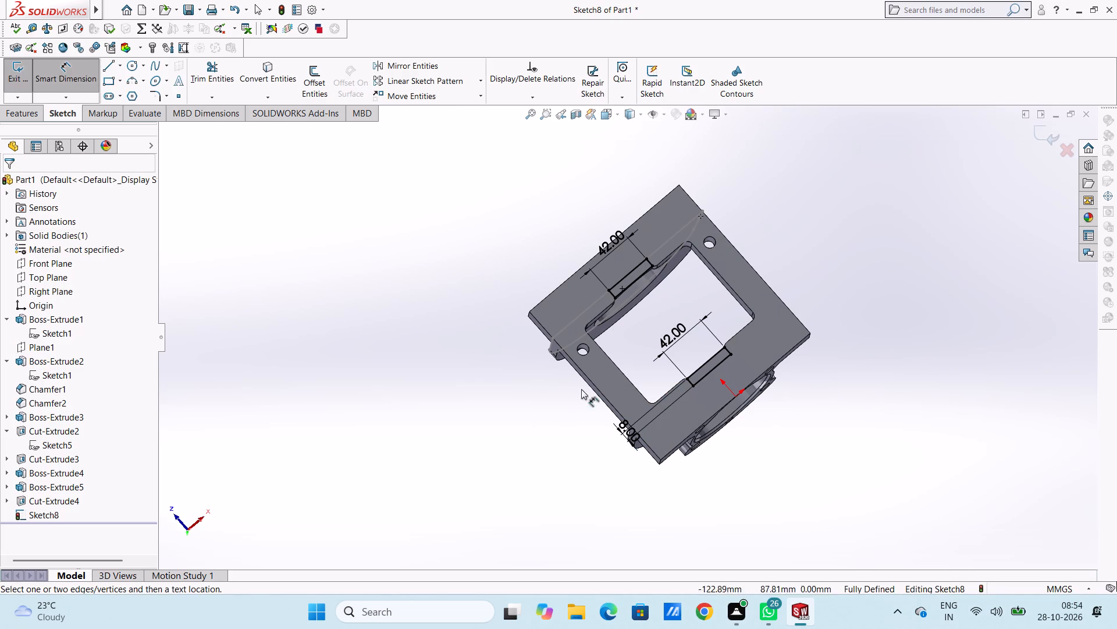
Cut-extrude both underside rectangles 18 mm deep into the base with a blind end condition.
{"action": "middle_click_drag", "start_coordinate": [663, 320], "coordinate": [629, 398]}
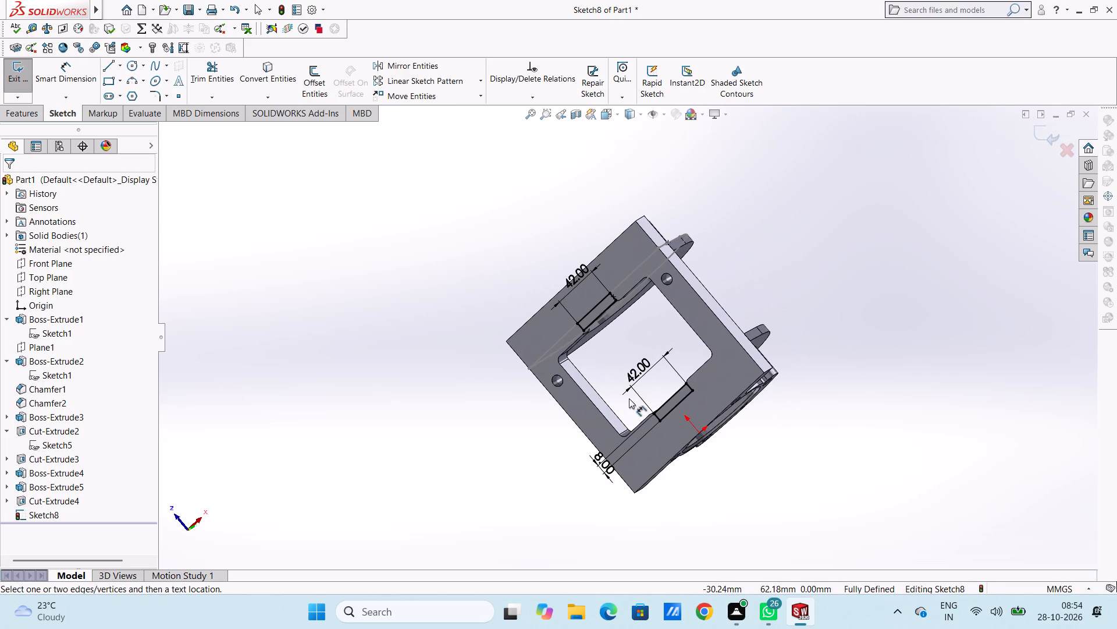
{"action": "left_click", "coordinate": [81, 75]}
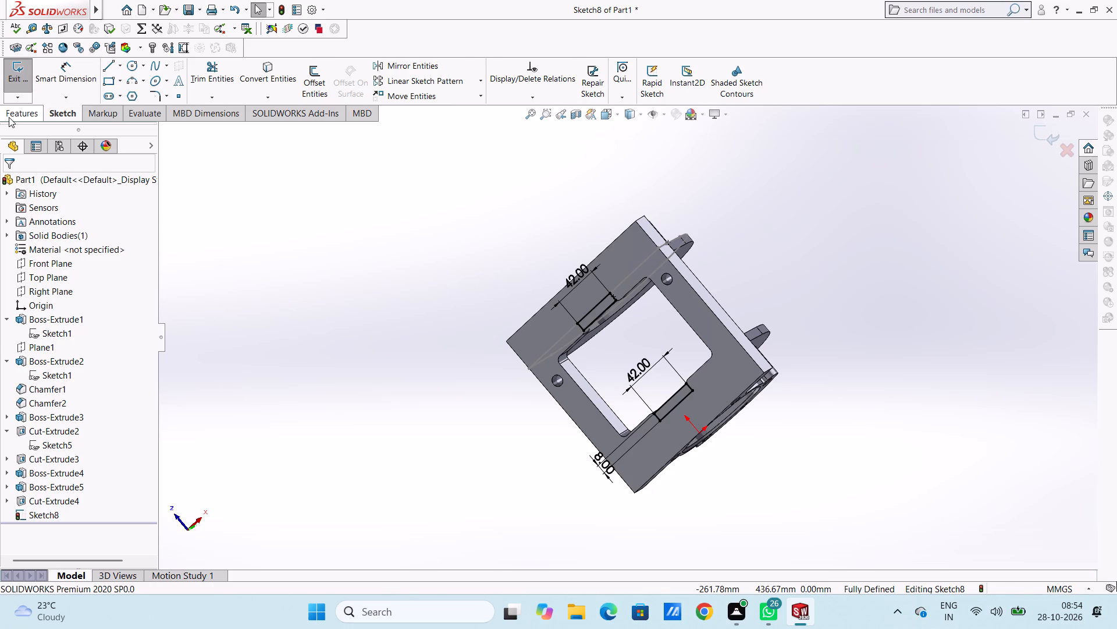
{"action": "left_click", "coordinate": [9, 116]}
{"action": "left_click", "coordinate": [195, 76]}
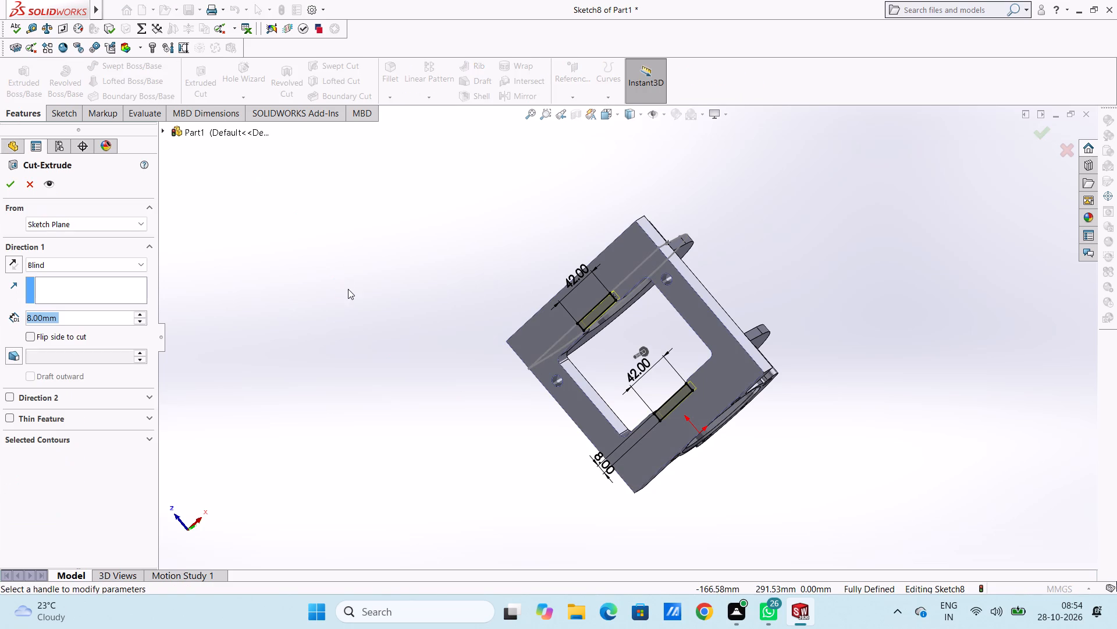
{"action": "middle_click_drag", "start_coordinate": [493, 222], "coordinate": [386, 449]}
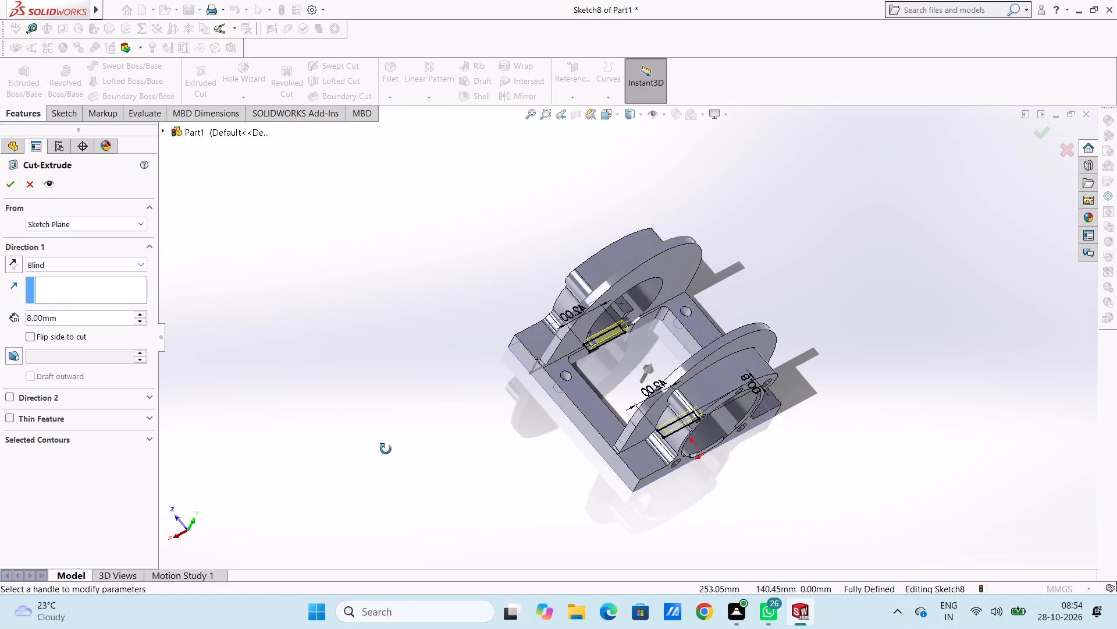
{"action": "middle_click_drag", "start_coordinate": [386, 449], "coordinate": [355, 380]}
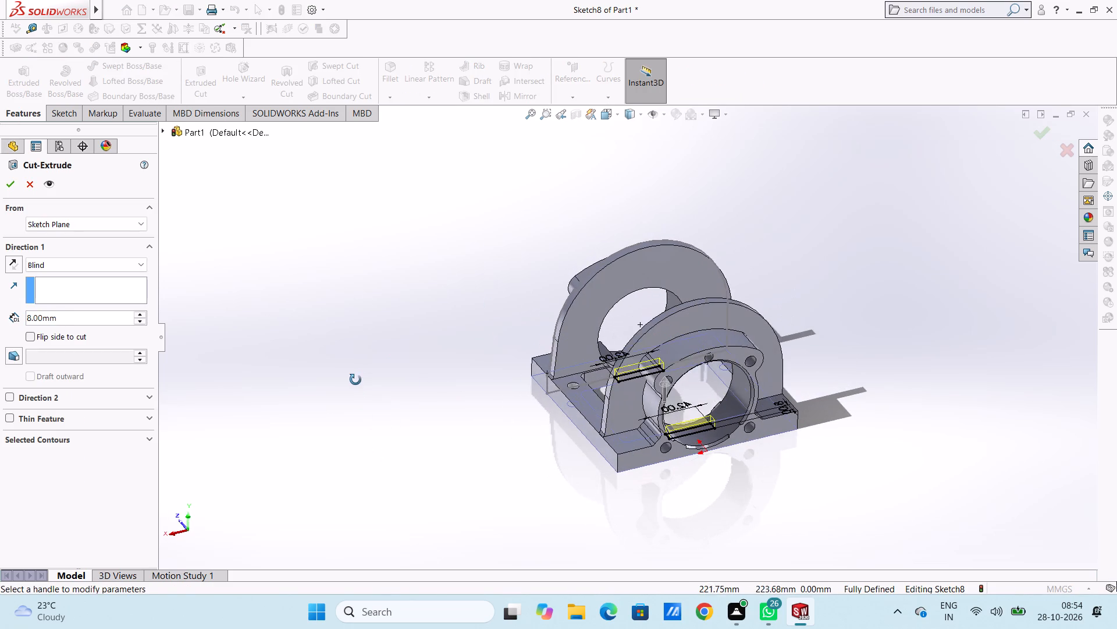
{"action": "middle_click_drag", "start_coordinate": [355, 380], "coordinate": [448, 472]}
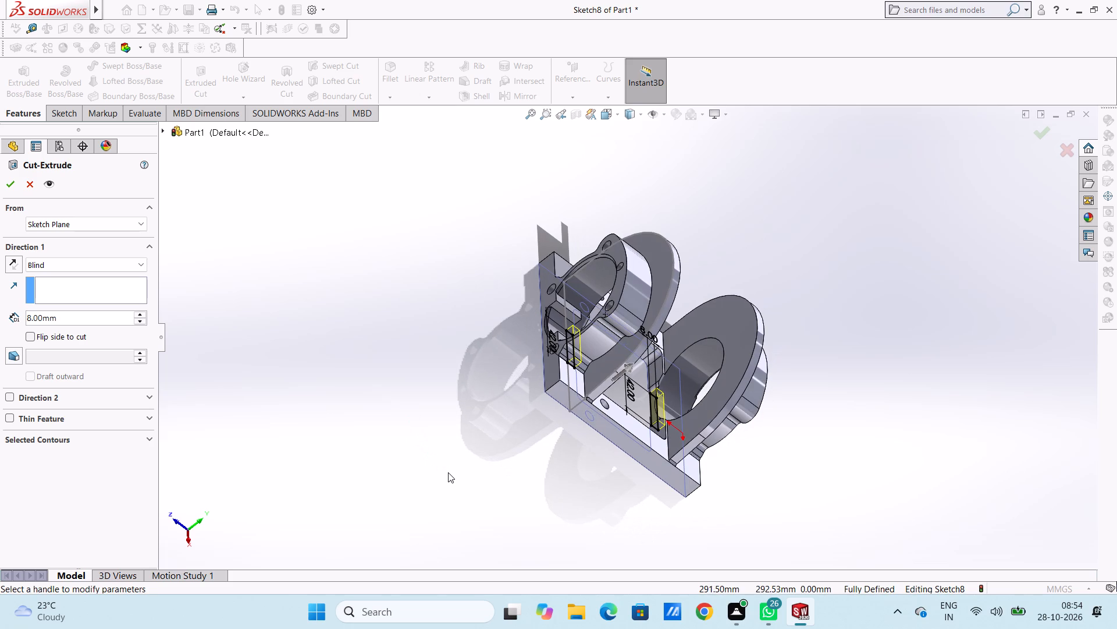
{"action": "double_click", "coordinate": [88, 319]}
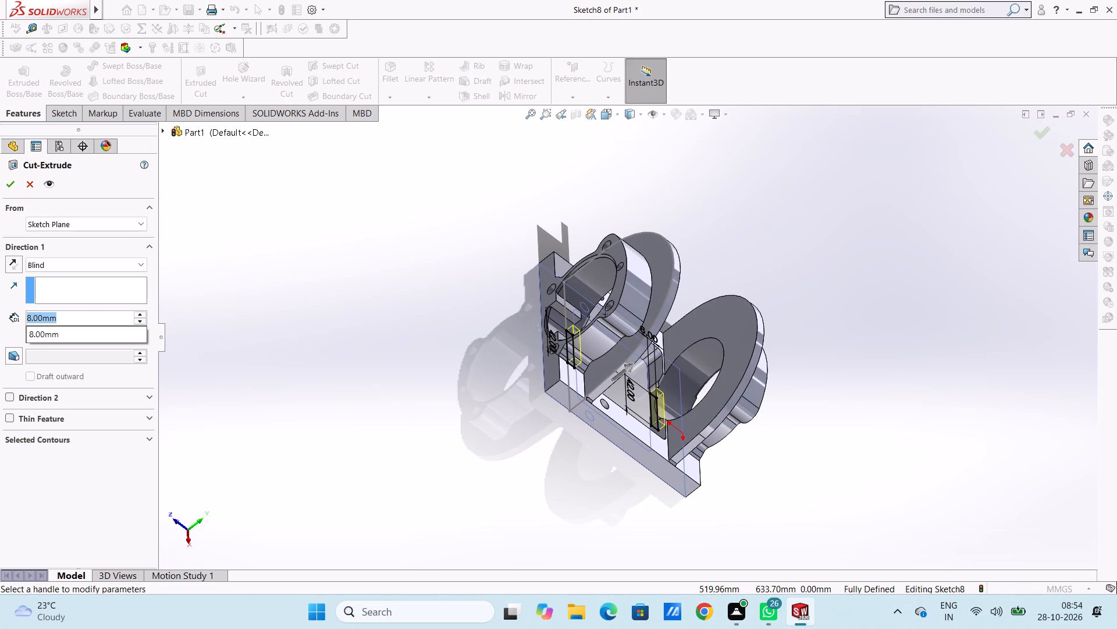
{"action": "type", "text": "18"}
{"action": "key", "text": "Return"}
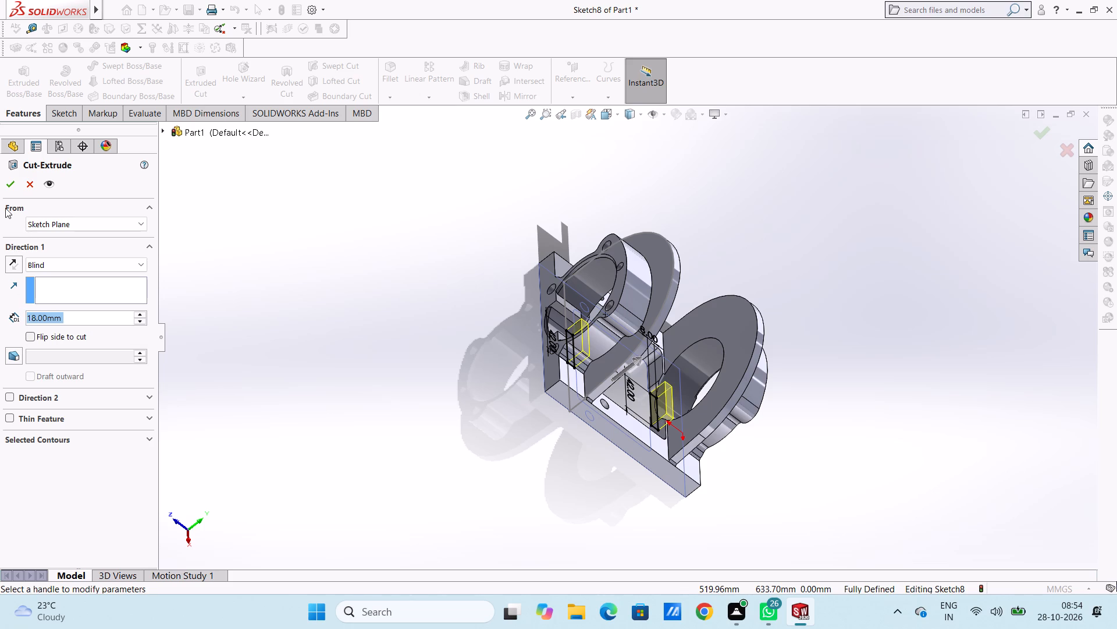
{"action": "left_click", "coordinate": [14, 185]}
{"action": "left_click", "coordinate": [301, 252]}
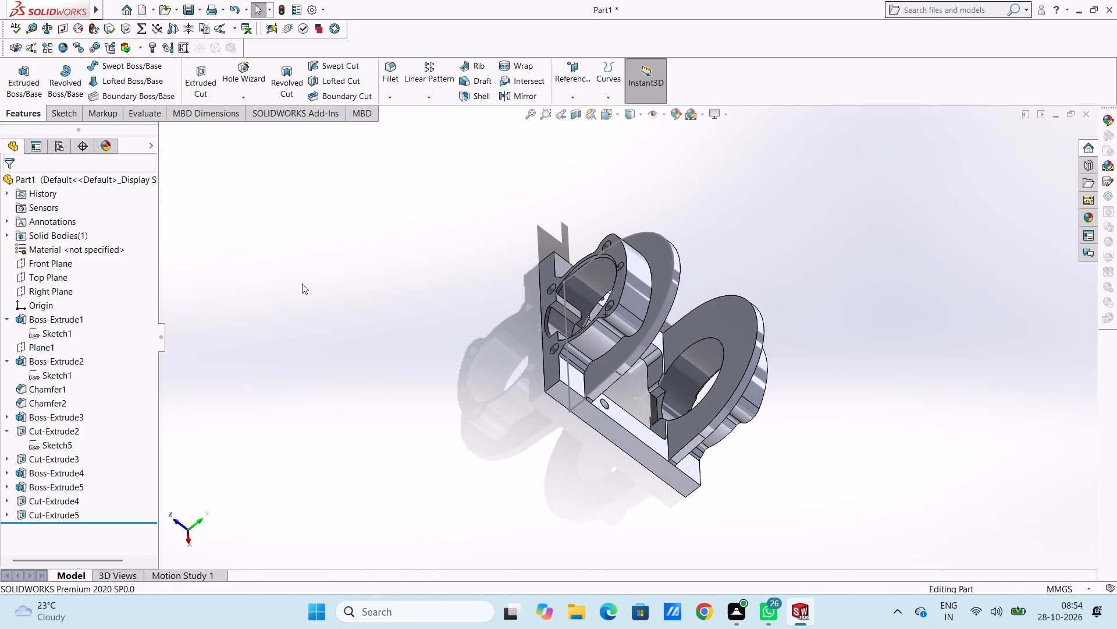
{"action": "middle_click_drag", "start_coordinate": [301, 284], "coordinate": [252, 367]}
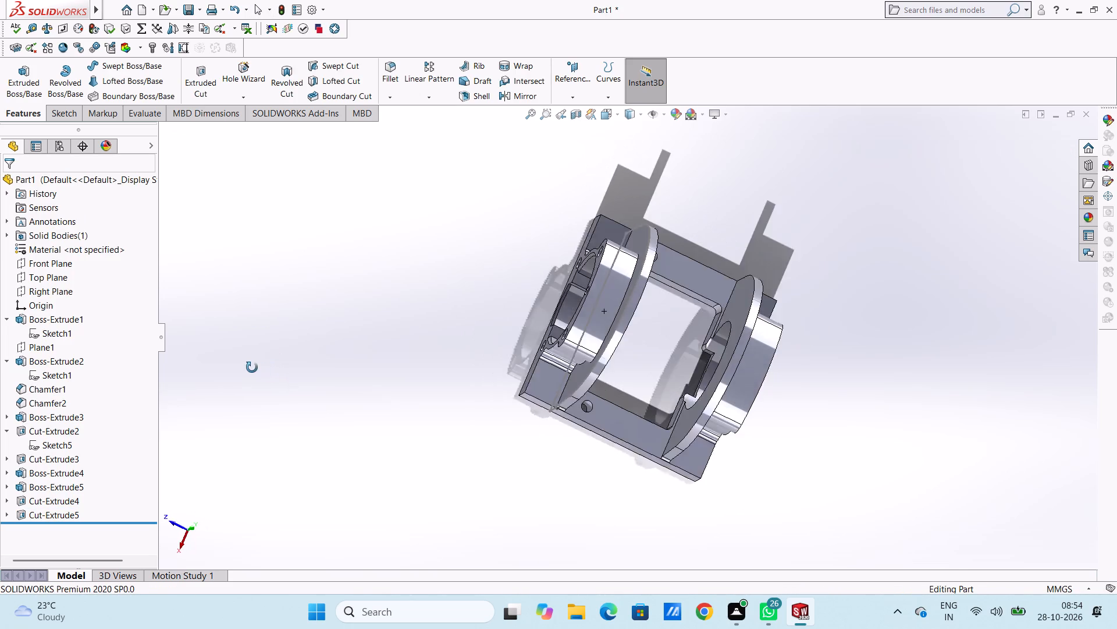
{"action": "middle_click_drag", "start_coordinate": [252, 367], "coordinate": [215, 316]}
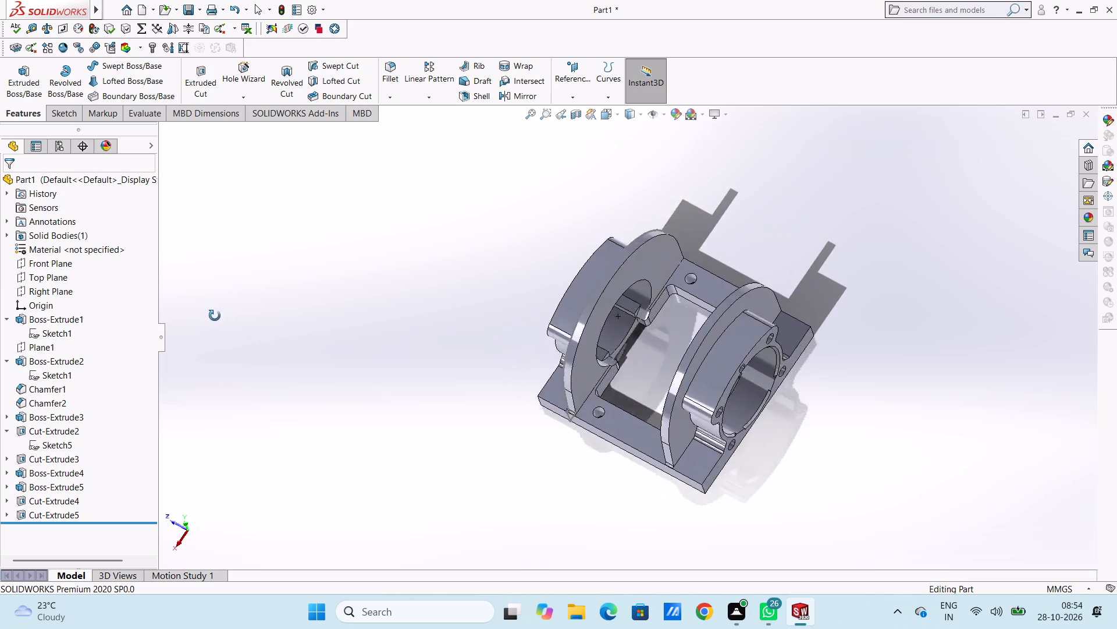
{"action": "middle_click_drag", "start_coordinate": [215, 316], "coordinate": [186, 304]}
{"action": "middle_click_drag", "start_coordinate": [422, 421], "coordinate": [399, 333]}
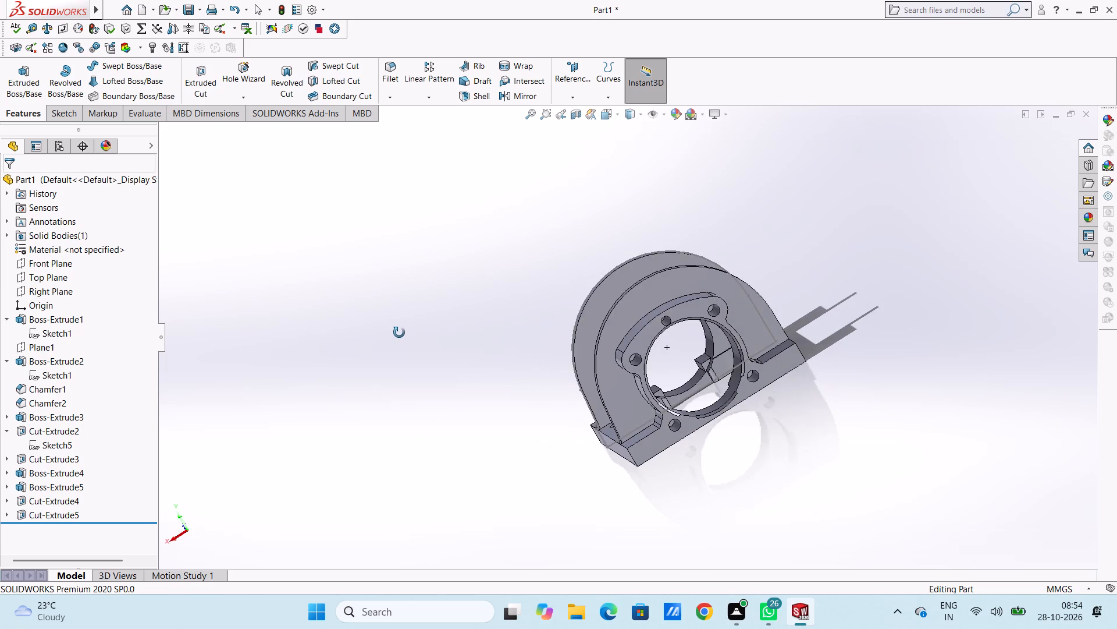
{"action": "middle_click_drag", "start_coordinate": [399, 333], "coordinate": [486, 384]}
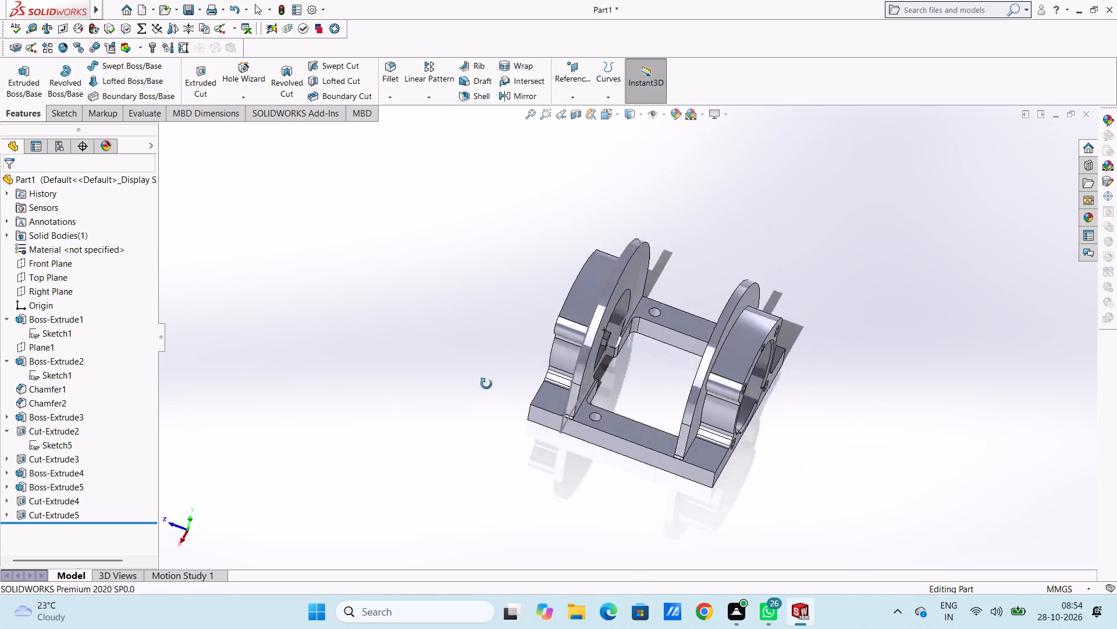
Examine the base cuts, the arch plates and the ring bores from several sides.
{"action": "middle_click_drag", "start_coordinate": [486, 384], "coordinate": [429, 356]}
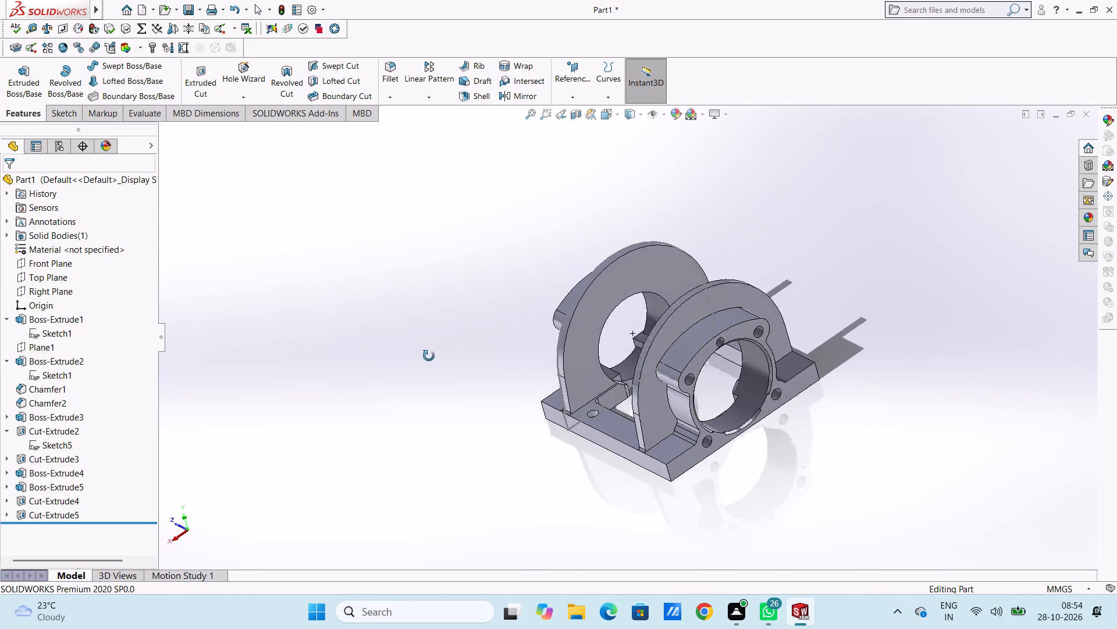
{"action": "middle_click_drag", "start_coordinate": [429, 356], "coordinate": [536, 440]}
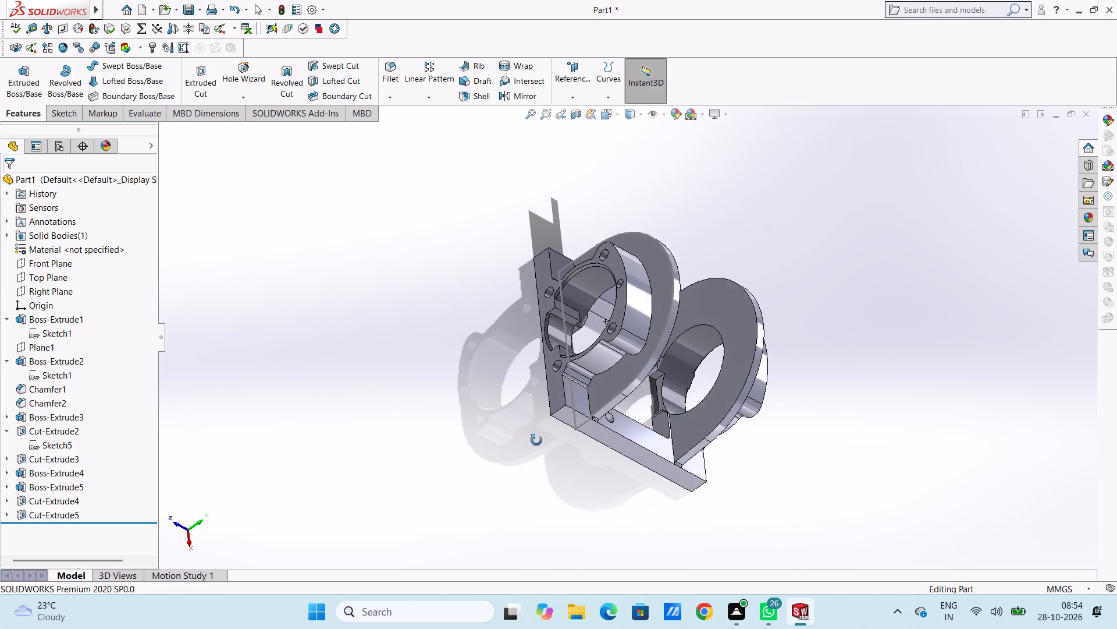
{"action": "middle_click_drag", "start_coordinate": [536, 440], "coordinate": [529, 414]}
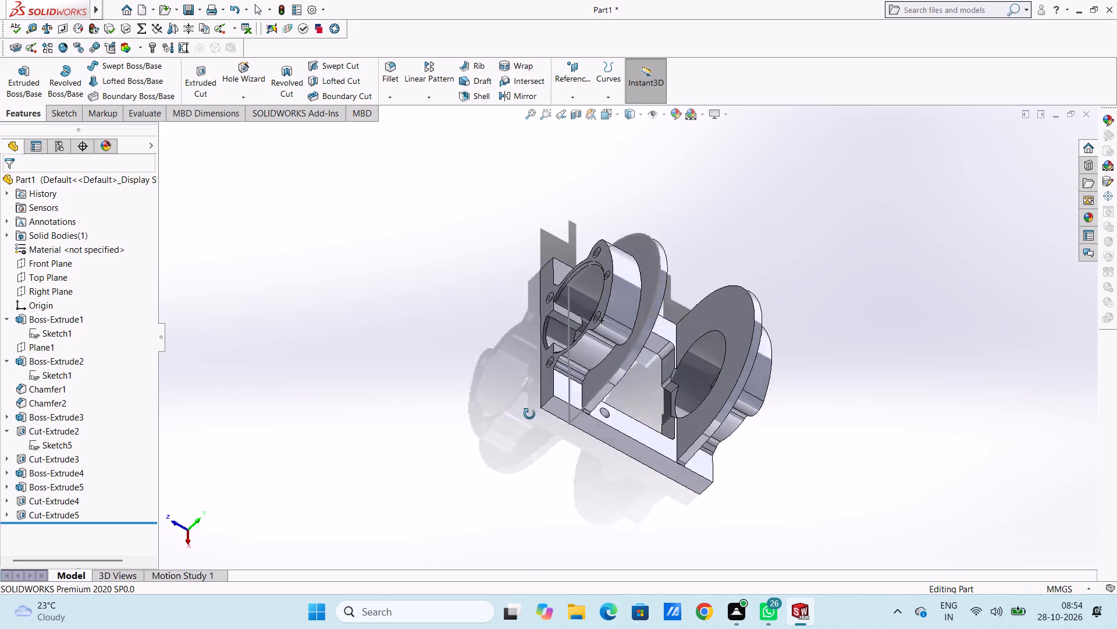
{"action": "middle_click_drag", "start_coordinate": [529, 414], "coordinate": [486, 431]}
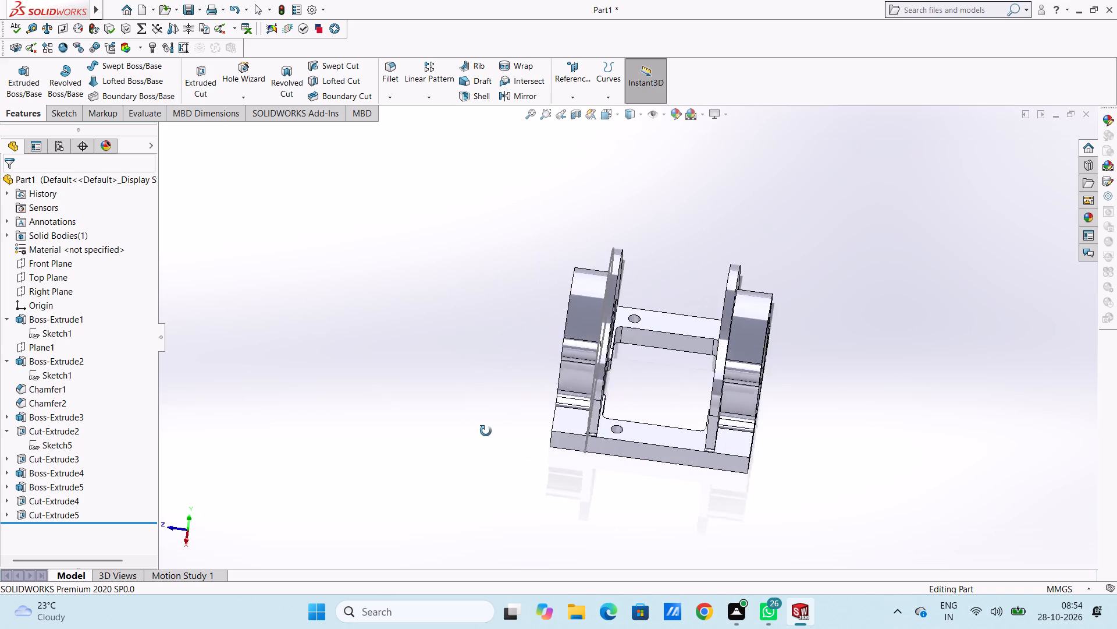
{"action": "middle_click_drag", "start_coordinate": [486, 431], "coordinate": [511, 434]}
{"action": "scroll", "coordinate": [699, 372], "scroll_direction": "down", "scroll_amount": 4}
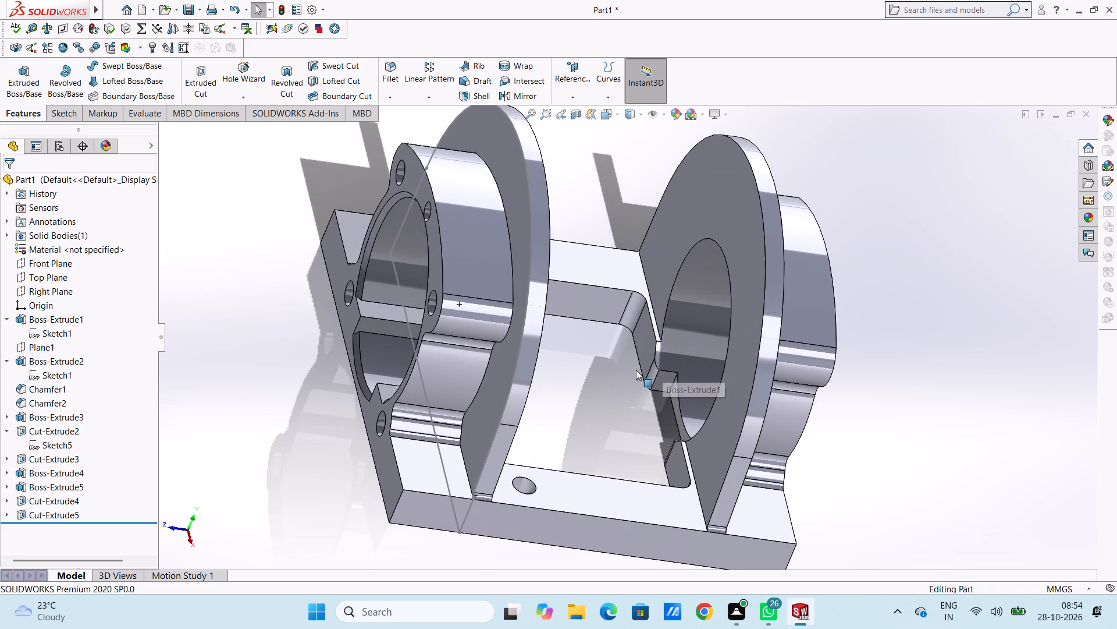
{"action": "scroll", "coordinate": [610, 387], "scroll_direction": "down", "scroll_amount": 2}
{"action": "middle_click_drag", "start_coordinate": [576, 355], "coordinate": [564, 296]}
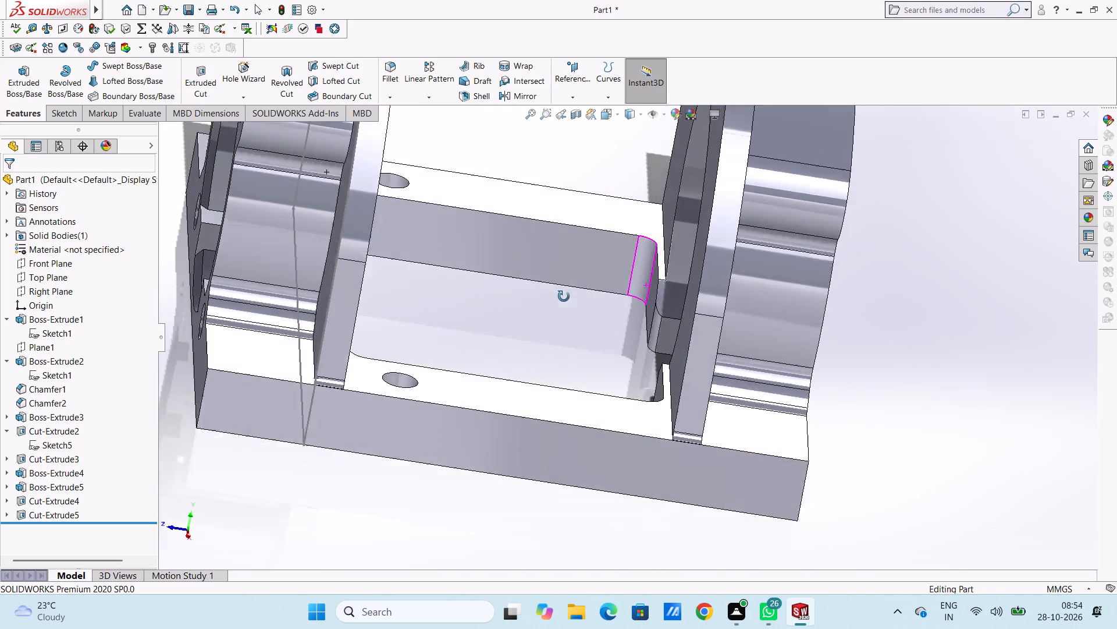
{"action": "middle_click_drag", "start_coordinate": [564, 296], "coordinate": [576, 290]}
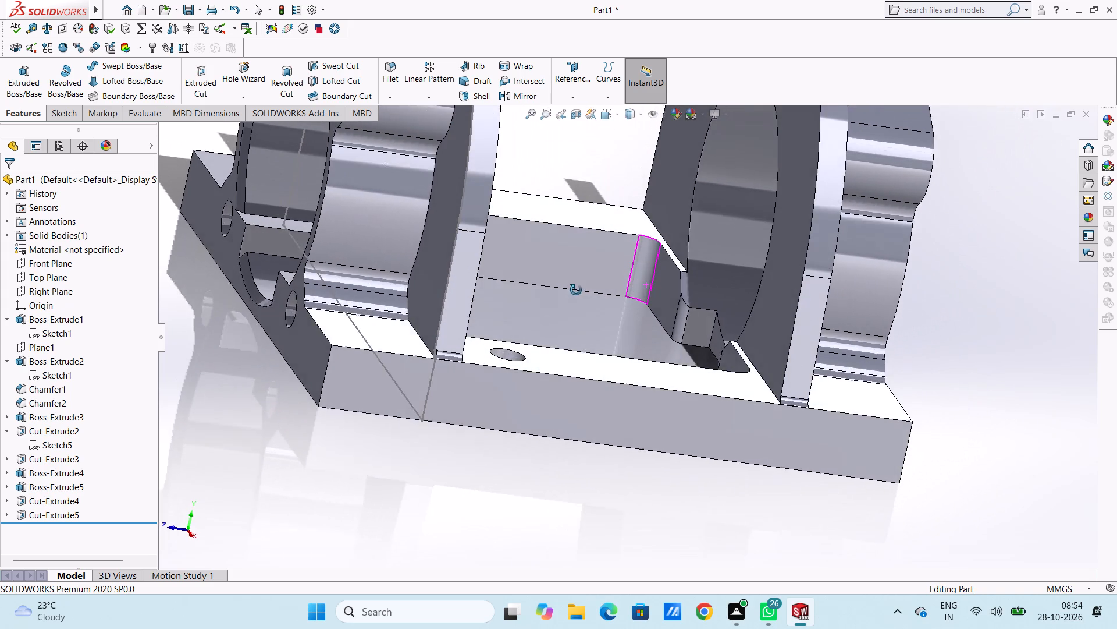
{"action": "middle_click_drag", "start_coordinate": [576, 290], "coordinate": [542, 297]}
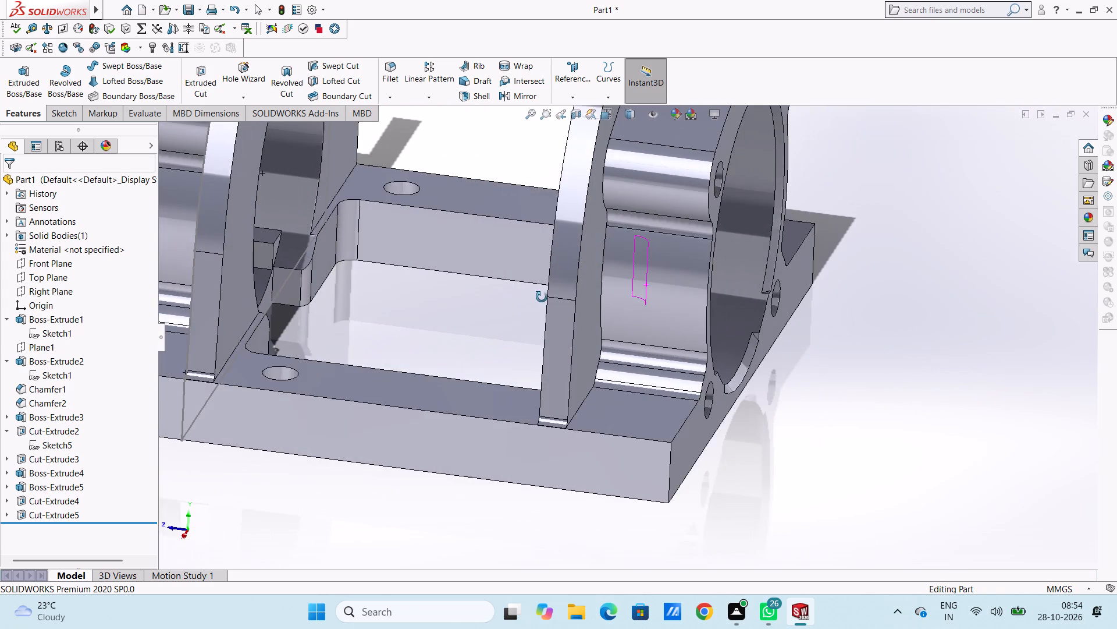
{"action": "middle_click_drag", "start_coordinate": [542, 297], "coordinate": [536, 299]}
{"action": "scroll", "coordinate": [422, 291], "scroll_direction": "up", "scroll_amount": 4}
{"action": "middle_click_drag", "start_coordinate": [505, 319], "coordinate": [470, 309]}
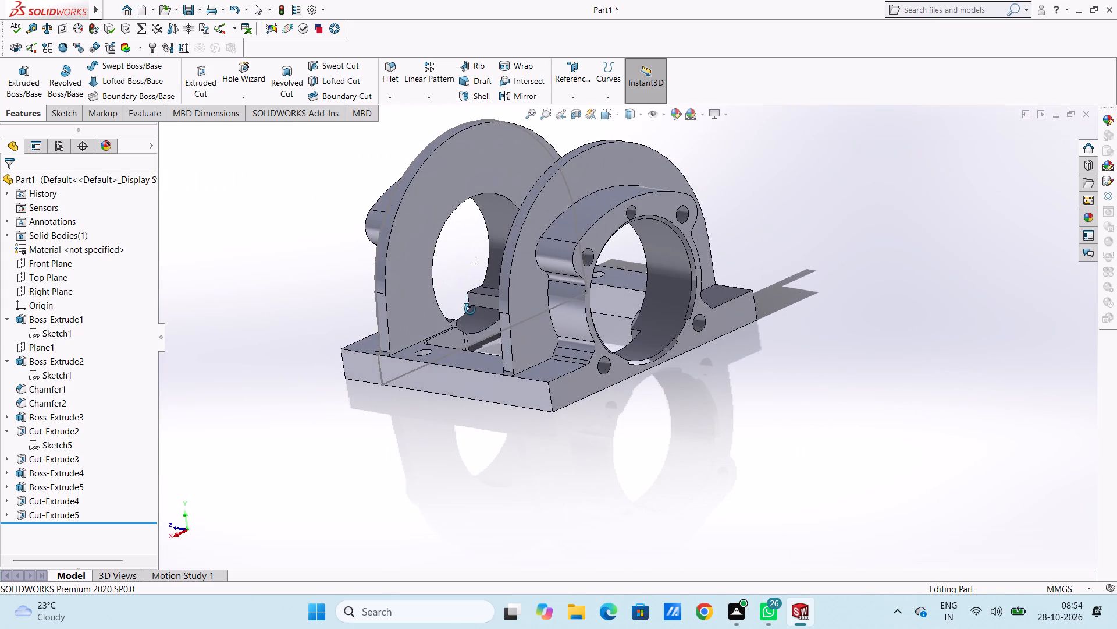
{"action": "middle_click_drag", "start_coordinate": [470, 309], "coordinate": [419, 314]}
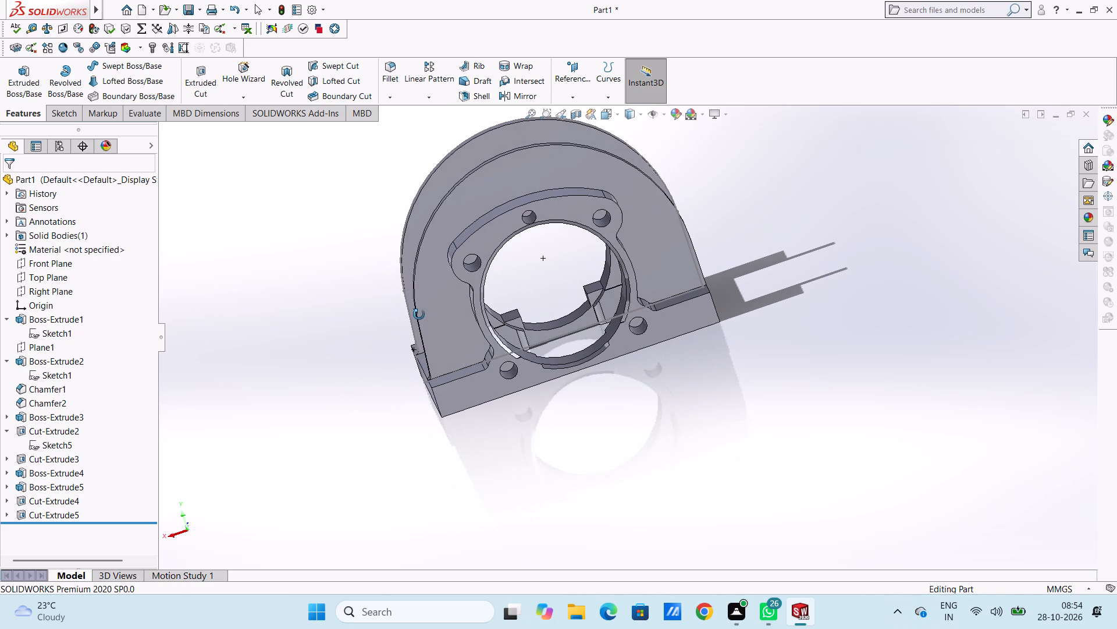
{"action": "middle_click_drag", "start_coordinate": [419, 314], "coordinate": [467, 314]}
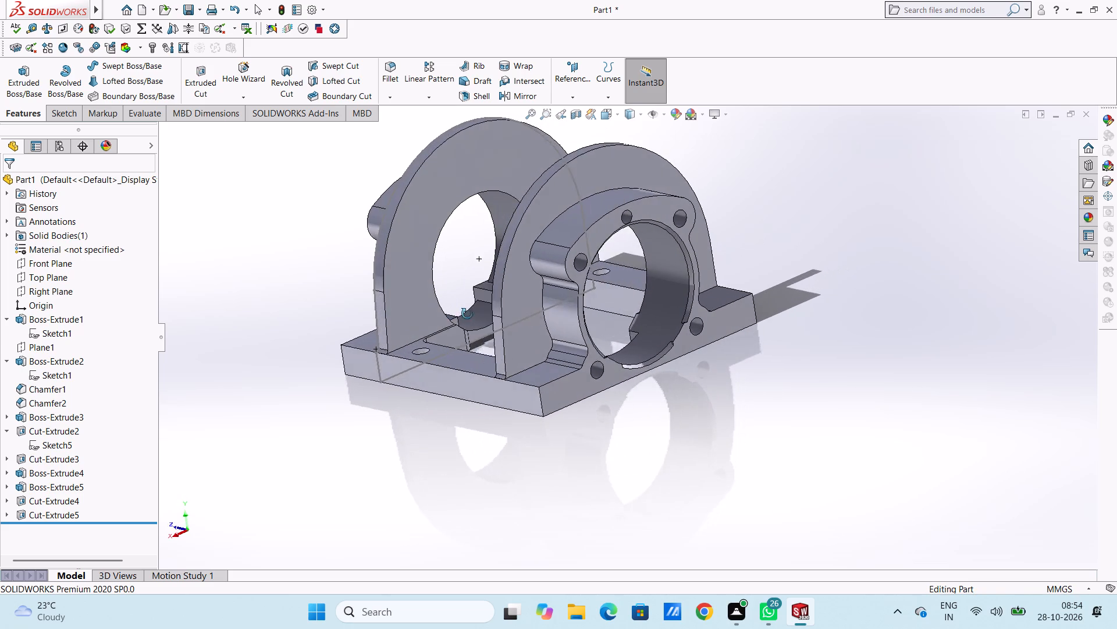
{"action": "middle_click_drag", "start_coordinate": [467, 314], "coordinate": [411, 317]}
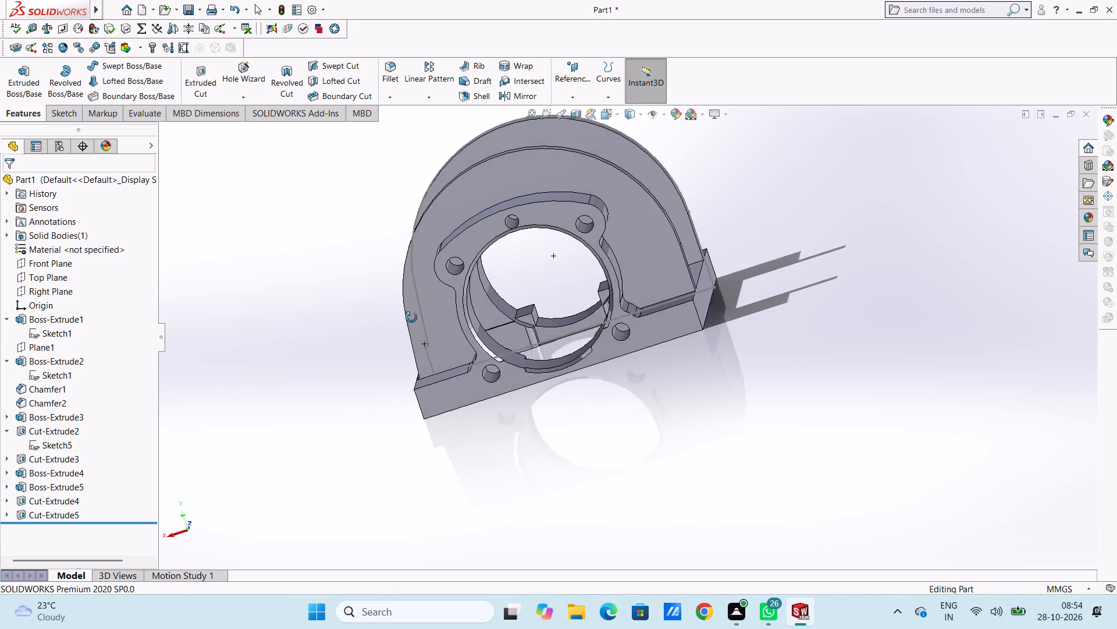
{"action": "middle_click_drag", "start_coordinate": [411, 317], "coordinate": [653, 420]}
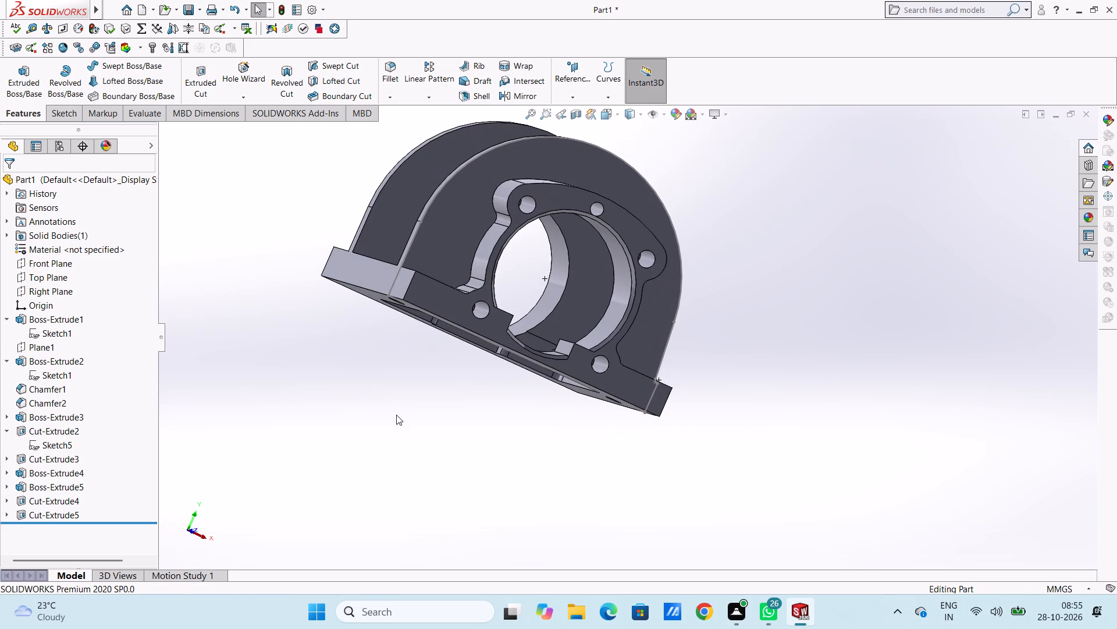
On the front ring bracket's outer face, sketch an origin-centred circle of 41 mm radius coinciding with the inner bore edge.
{"action": "key", "text": "ctrl+2"}
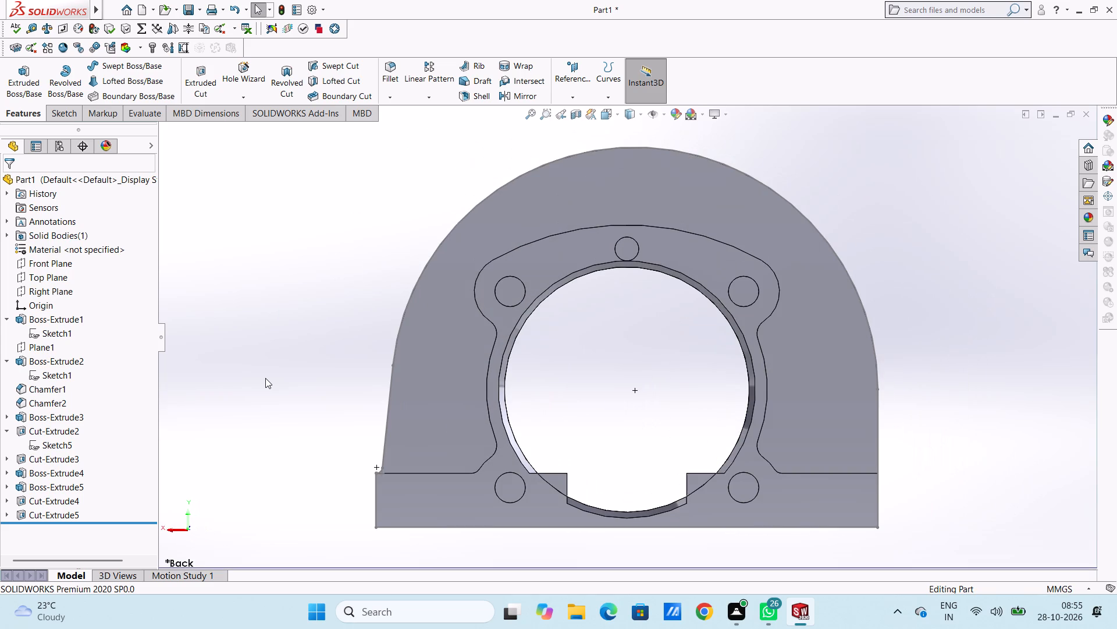
{"action": "key", "text": "ctrl+1"}
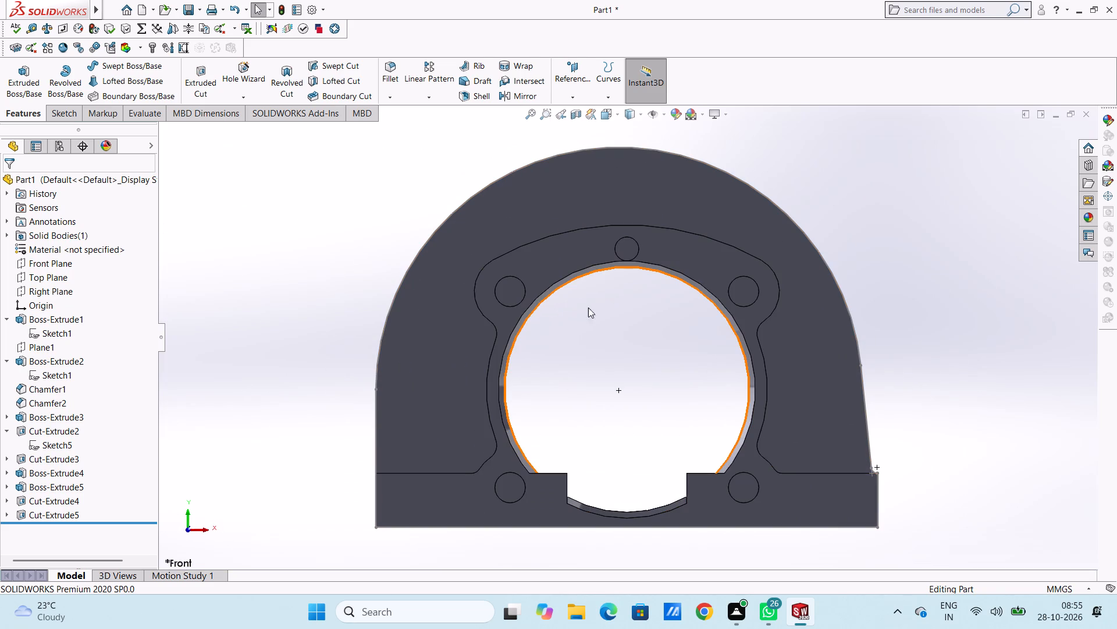
{"action": "left_click", "coordinate": [558, 476]}
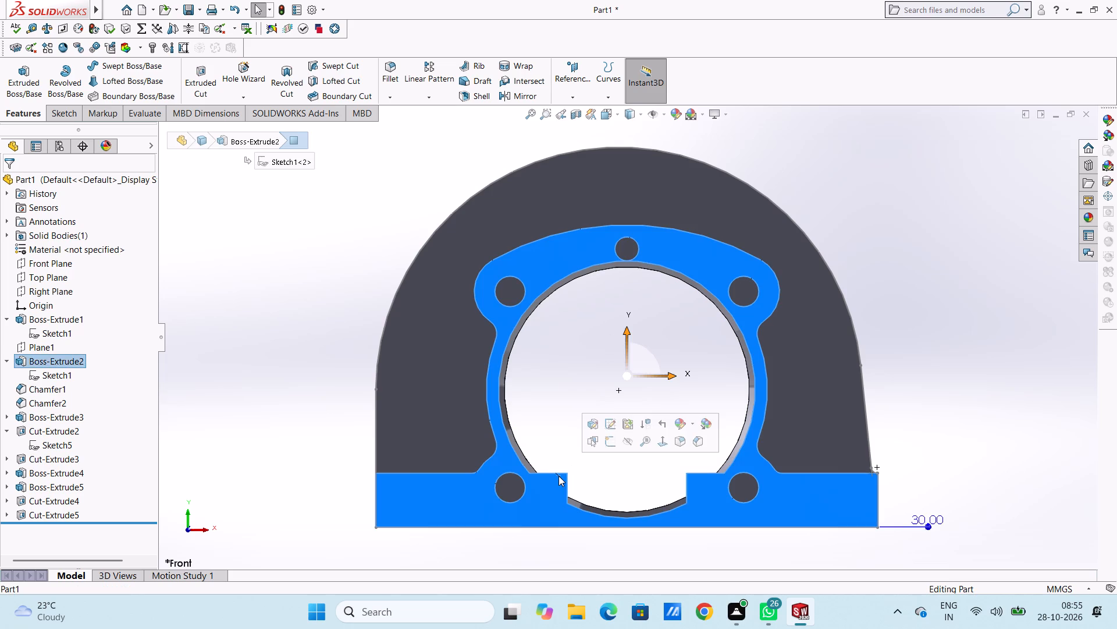
{"action": "left_click", "coordinate": [606, 444]}
{"action": "left_click", "coordinate": [574, 386]}
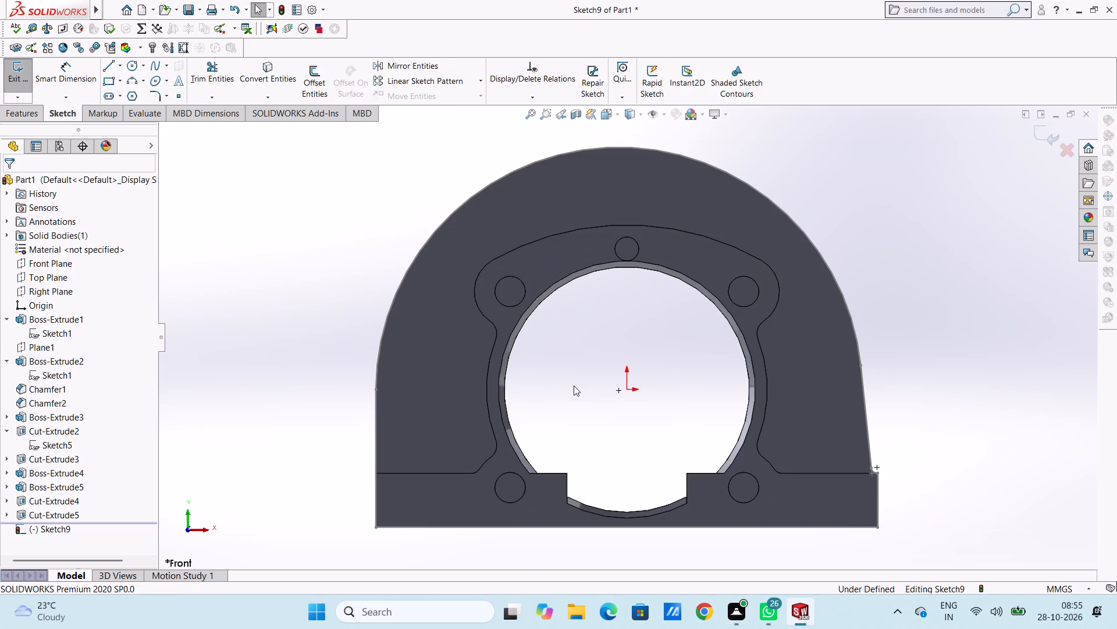
{"action": "left_click", "coordinate": [129, 67]}
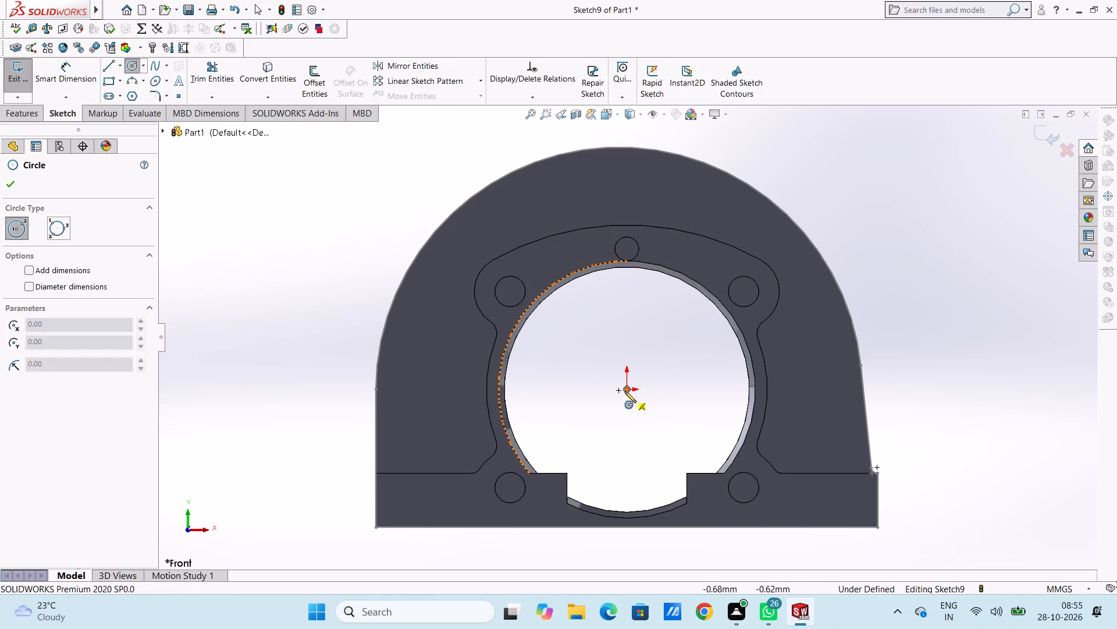
{"action": "left_click", "coordinate": [625, 391]}
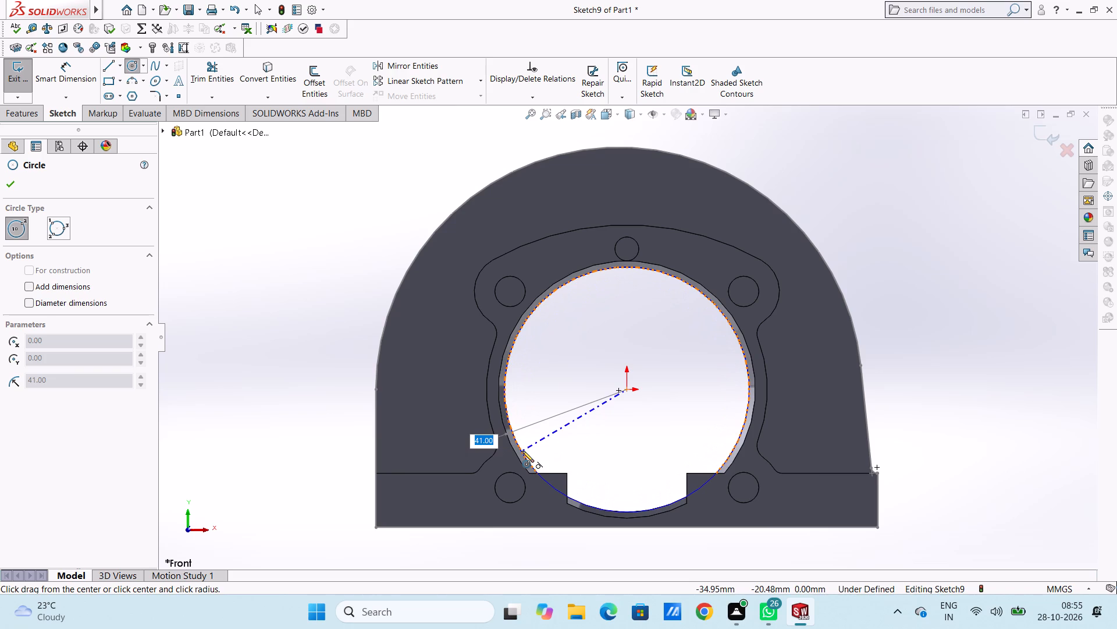
{"action": "left_click", "coordinate": [522, 451]}
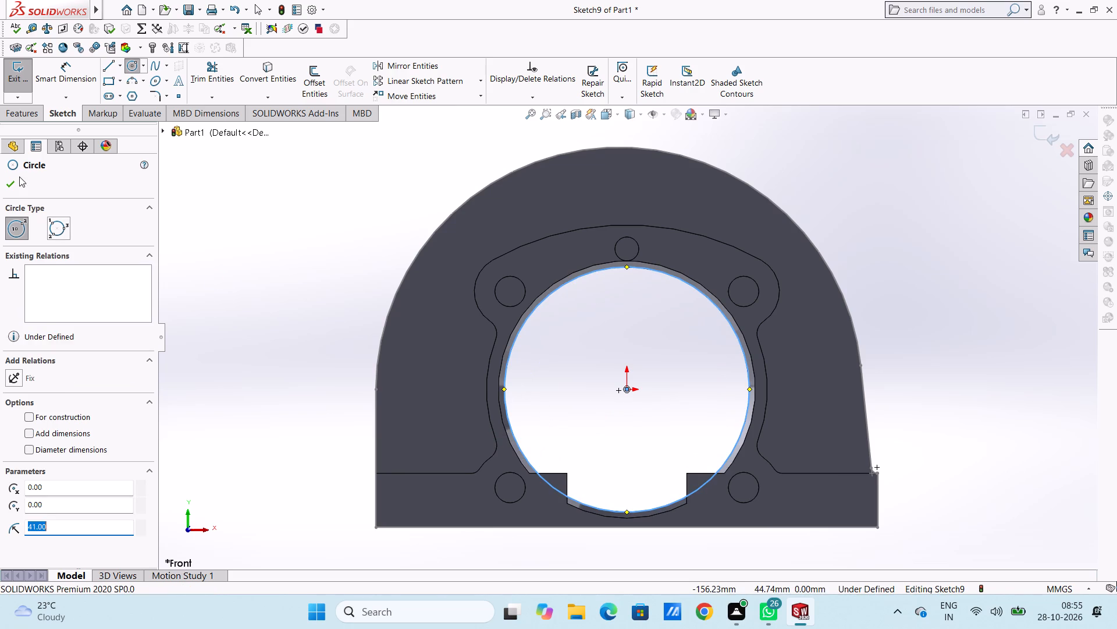
{"action": "left_click", "coordinate": [15, 179]}
Dimension the bore circle's diameter, keeping the drawn size.
{"action": "left_click", "coordinate": [68, 76]}
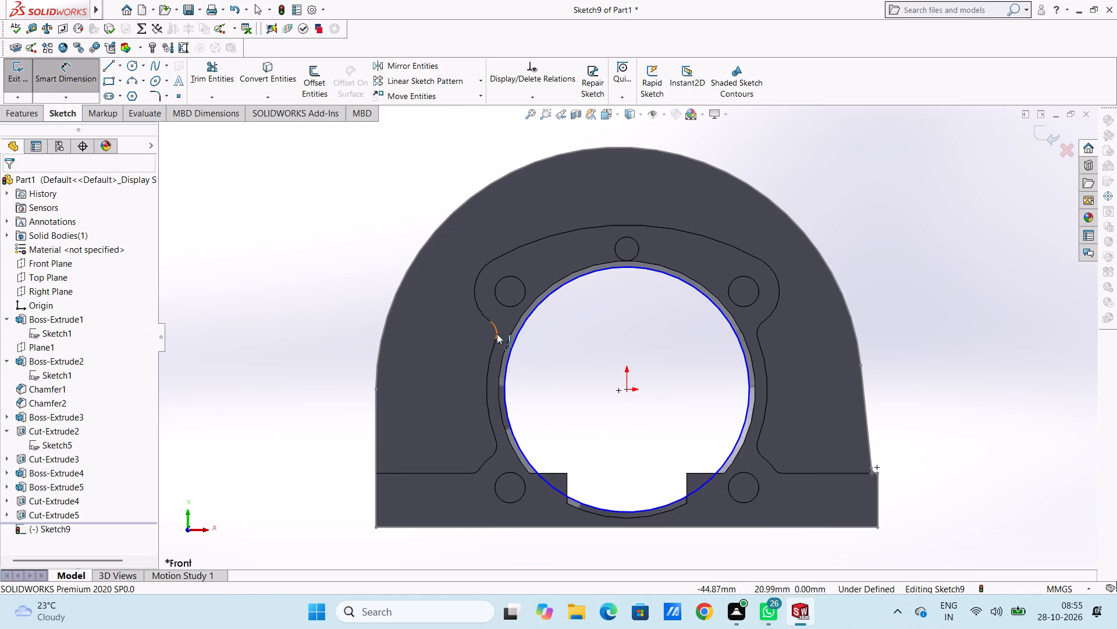
{"action": "left_click", "coordinate": [510, 361]}
{"action": "left_click", "coordinate": [277, 192]}
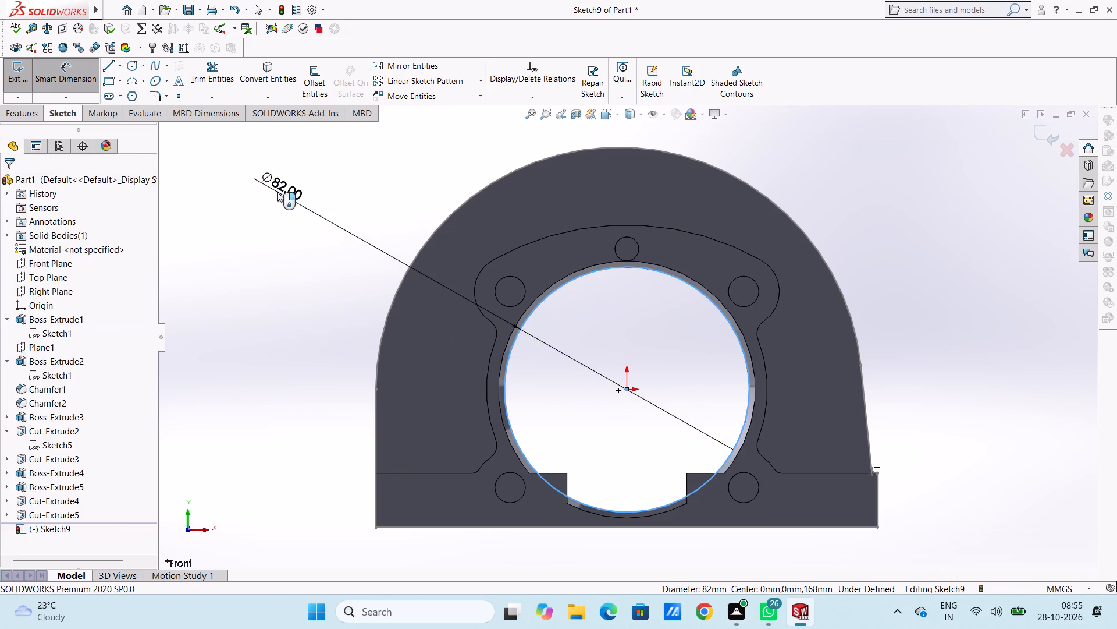
{"action": "left_click", "coordinate": [225, 174]}
{"action": "left_click", "coordinate": [262, 243]}
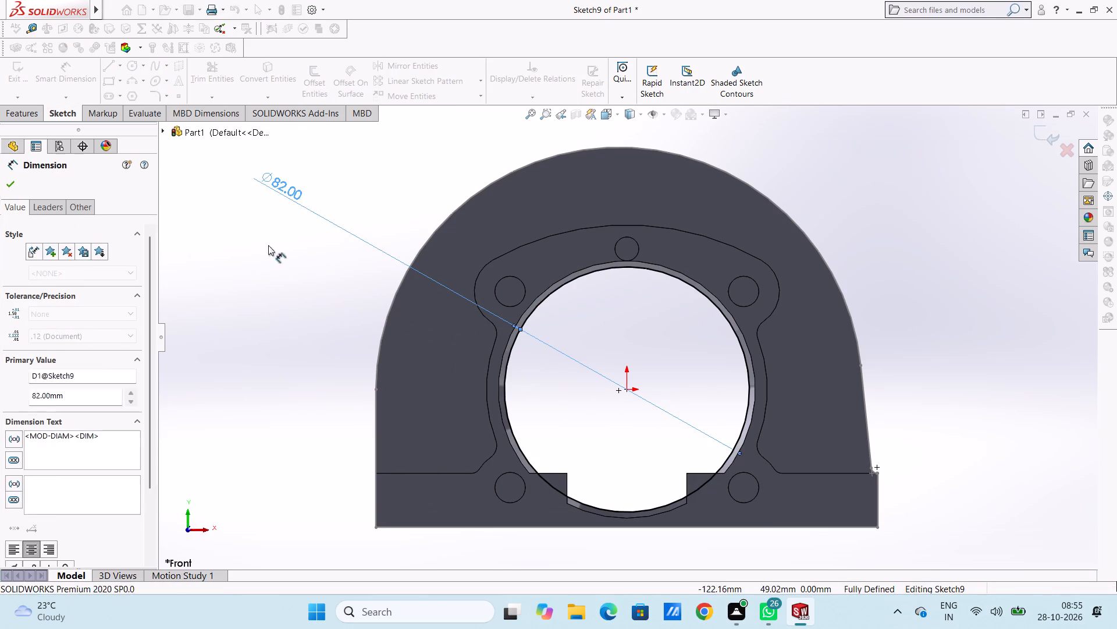
{"action": "middle_click_drag", "start_coordinate": [347, 193], "coordinate": [325, 244]}
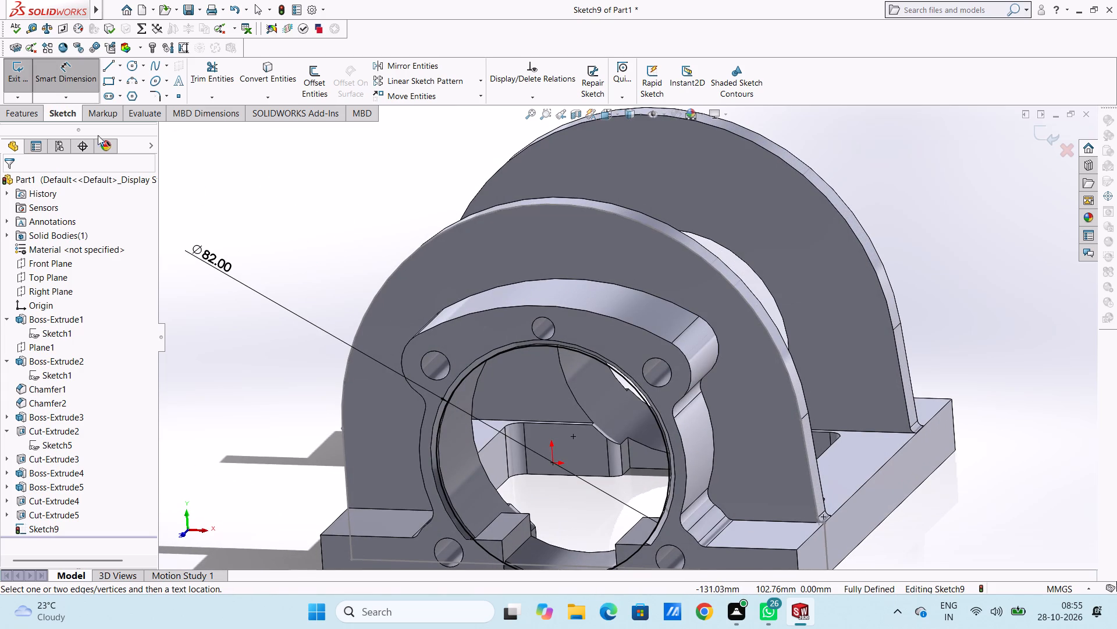
{"action": "left_click", "coordinate": [71, 75]}
Cut-extrude the bore circle with a Through All end condition to clear the base material inside the rings.
{"action": "left_click", "coordinate": [15, 118]}
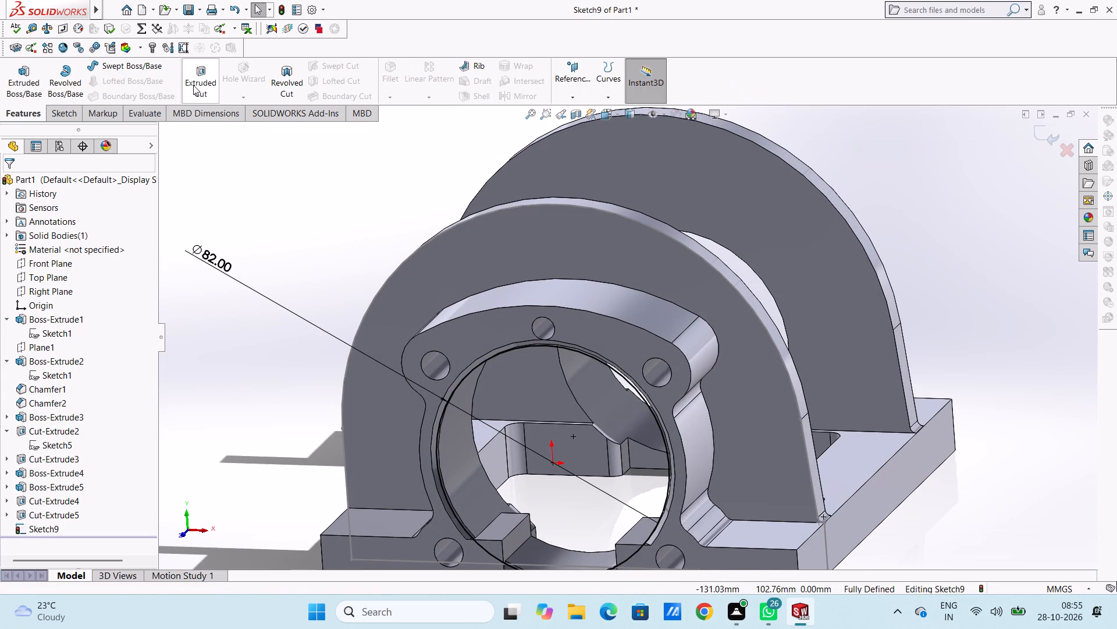
{"action": "left_click", "coordinate": [193, 84]}
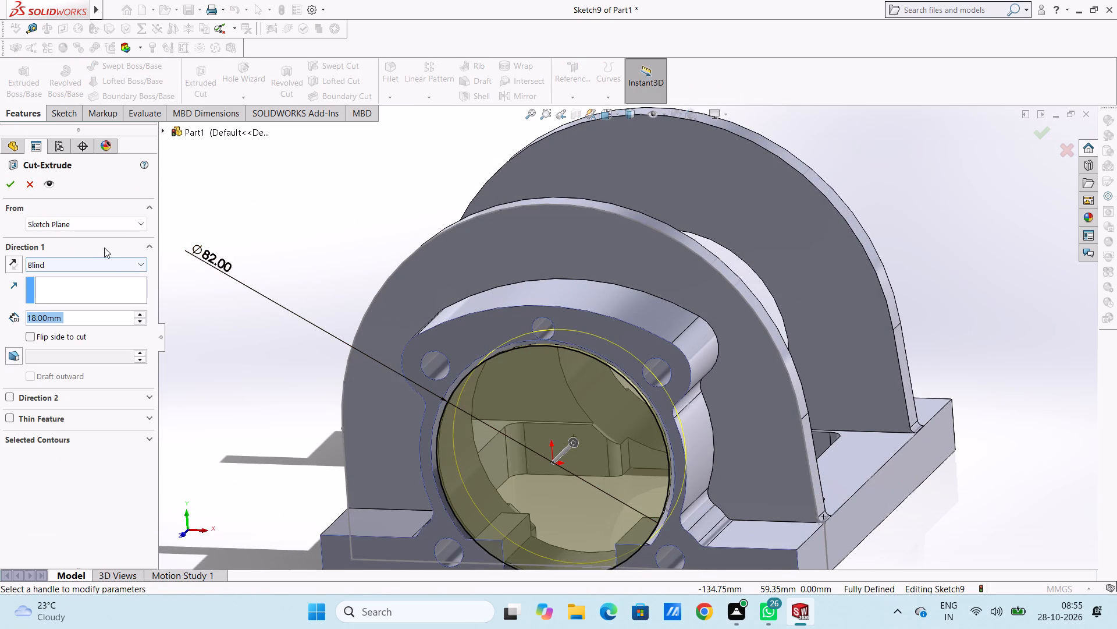
{"action": "left_click", "coordinate": [107, 268]}
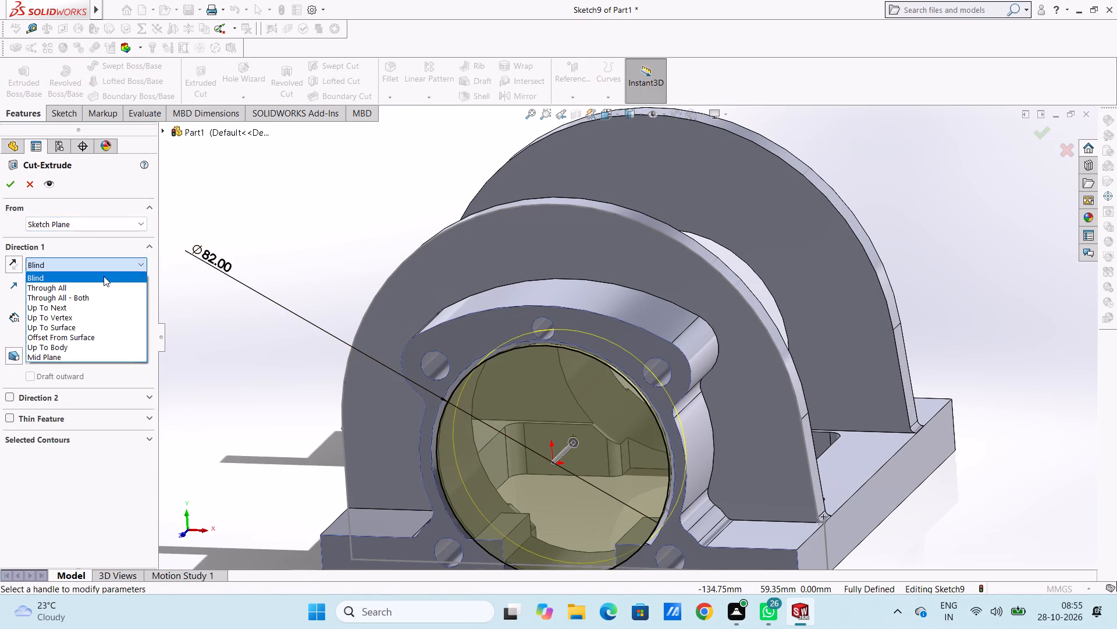
{"action": "left_click", "coordinate": [74, 285]}
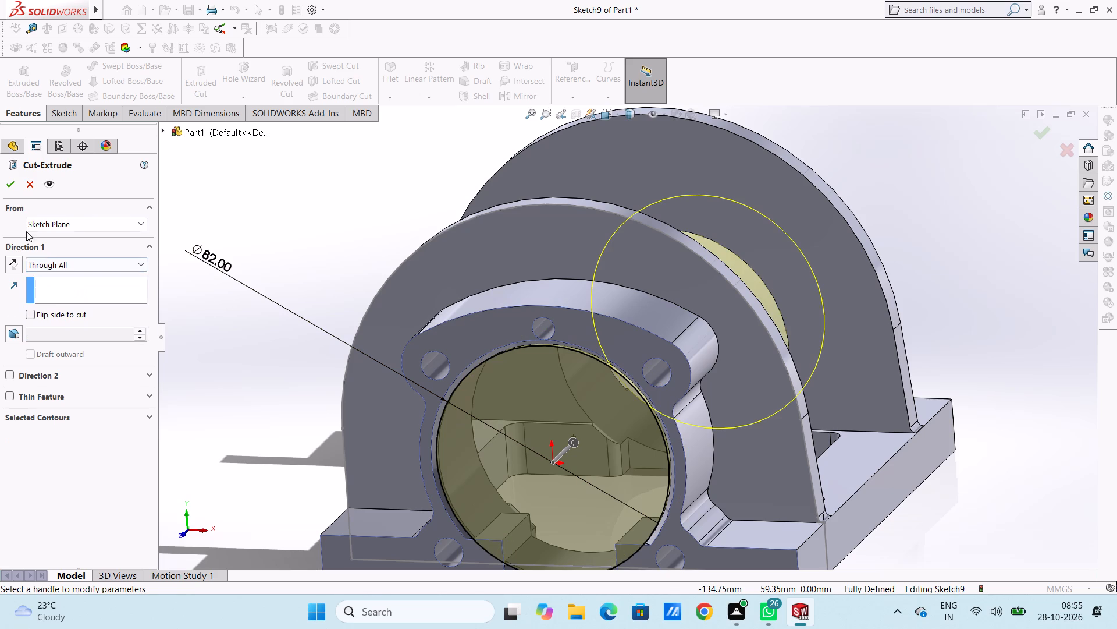
{"action": "left_click", "coordinate": [12, 185]}
{"action": "left_click", "coordinate": [275, 217]}
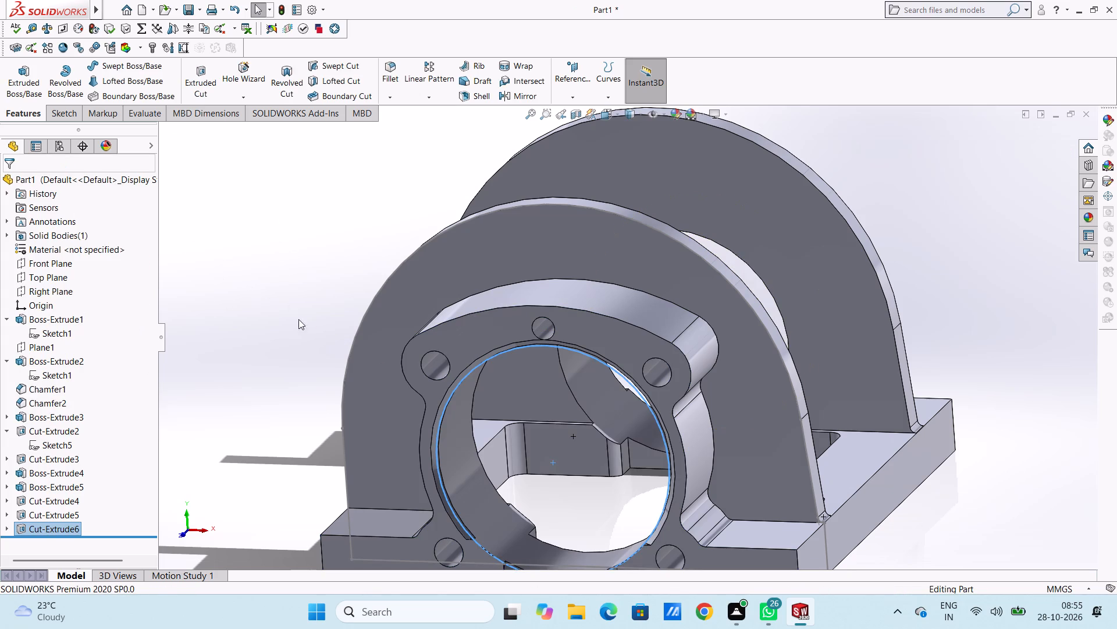
Chamfer the four unchamfered bore edge segments near the base, two on each ring bracket's outer face, at 2 mm and 45°.
{"action": "middle_click_drag", "start_coordinate": [310, 353], "coordinate": [261, 330]}
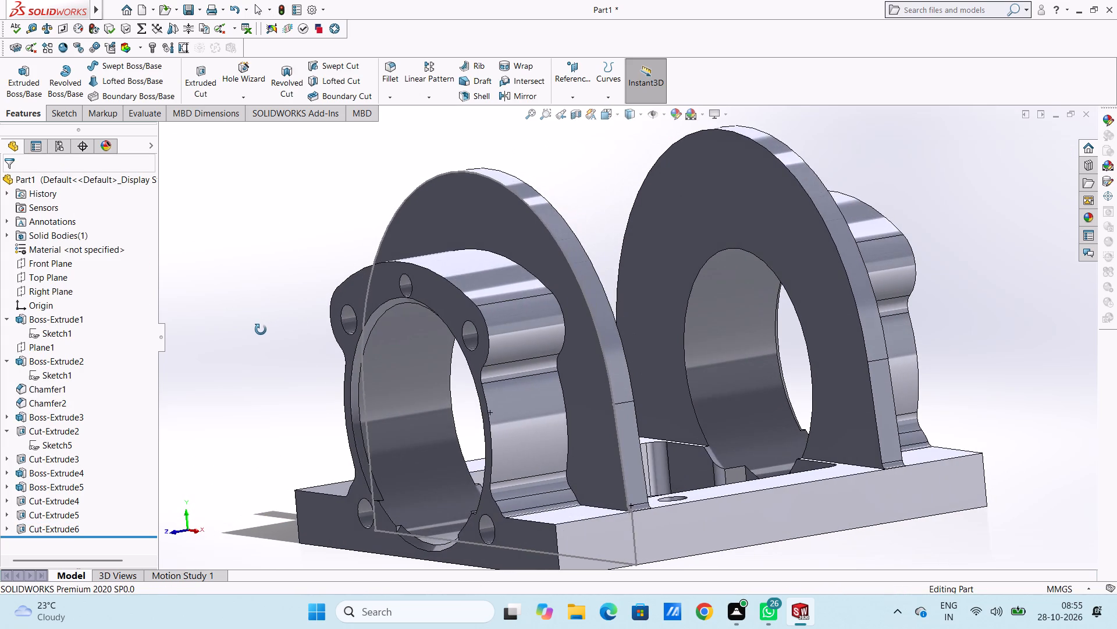
{"action": "middle_click_drag", "start_coordinate": [261, 330], "coordinate": [323, 288]}
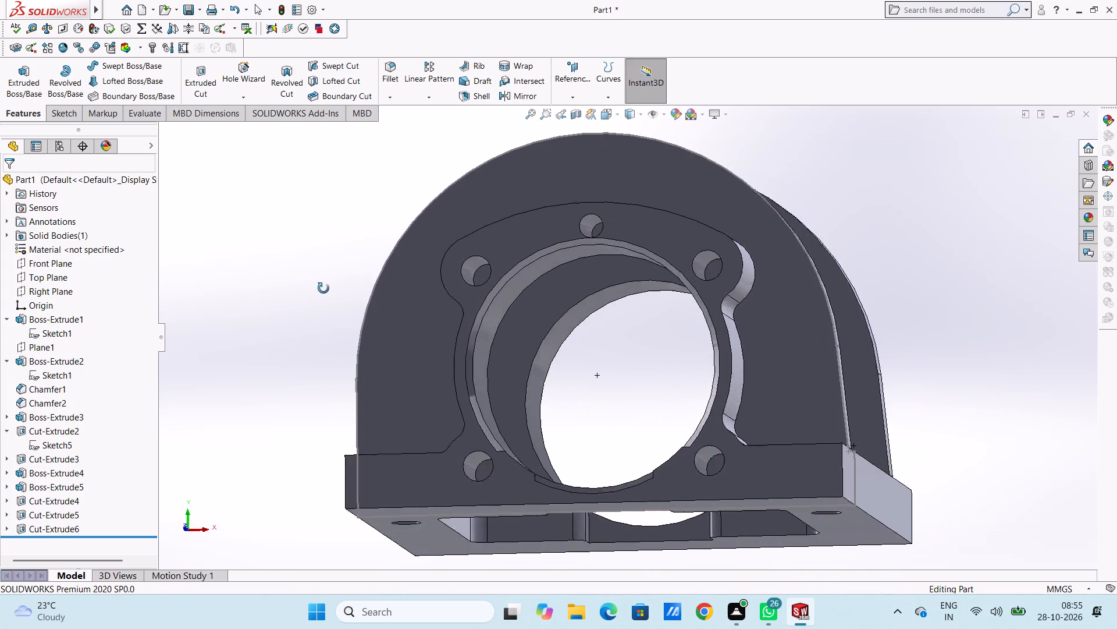
{"action": "middle_click_drag", "start_coordinate": [323, 288], "coordinate": [310, 282]}
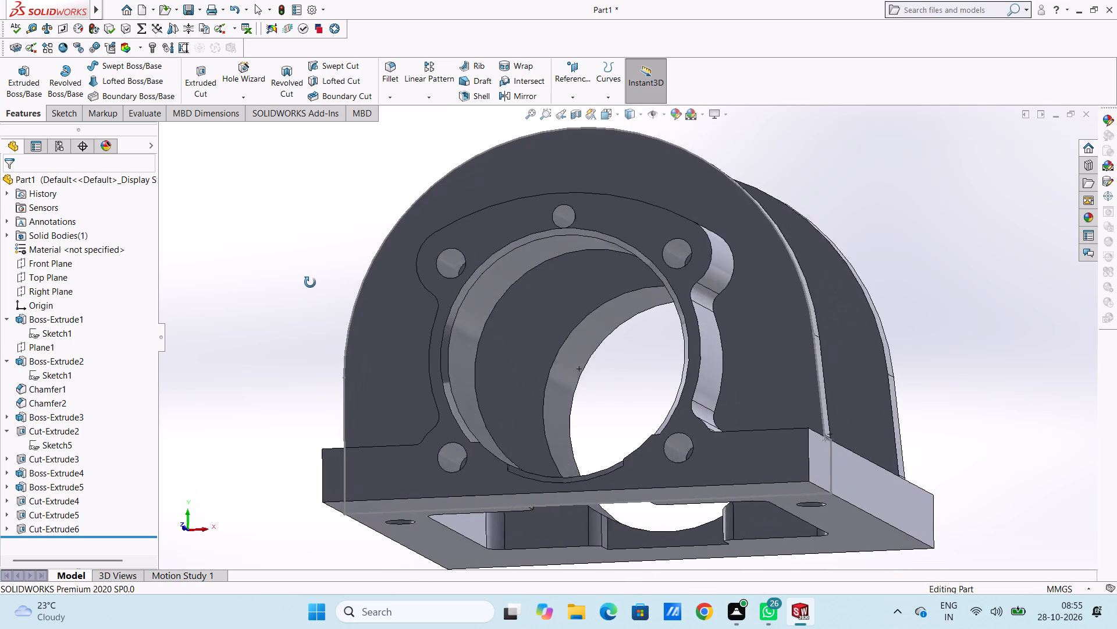
{"action": "middle_click_drag", "start_coordinate": [310, 282], "coordinate": [307, 284]}
{"action": "scroll", "coordinate": [557, 441], "scroll_direction": "down", "scroll_amount": 4}
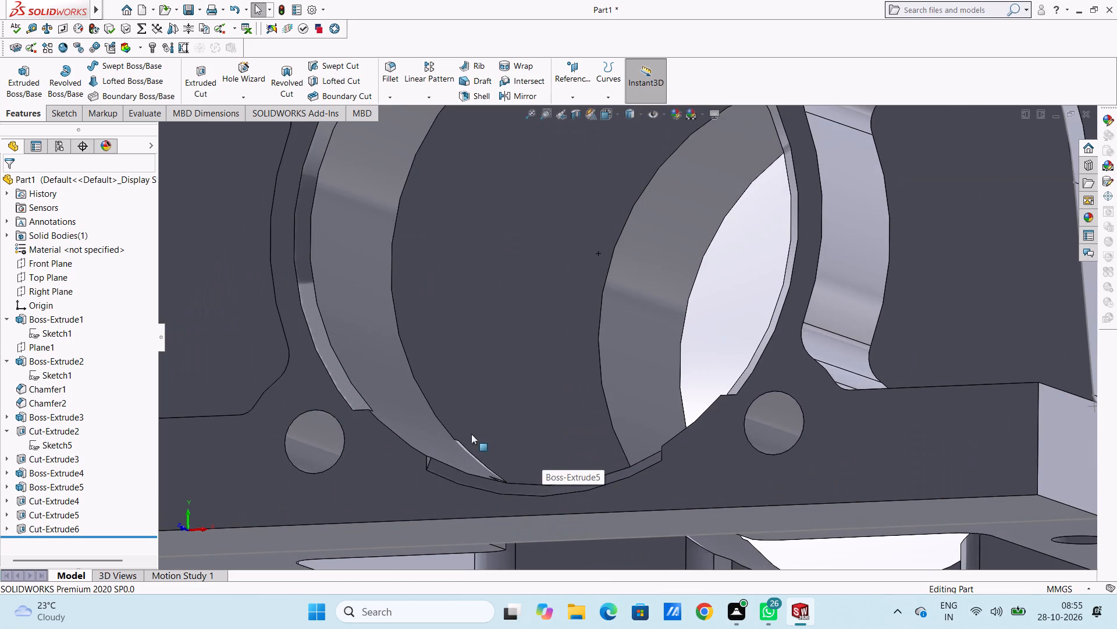
{"action": "scroll", "coordinate": [461, 434], "scroll_direction": "down", "scroll_amount": 2}
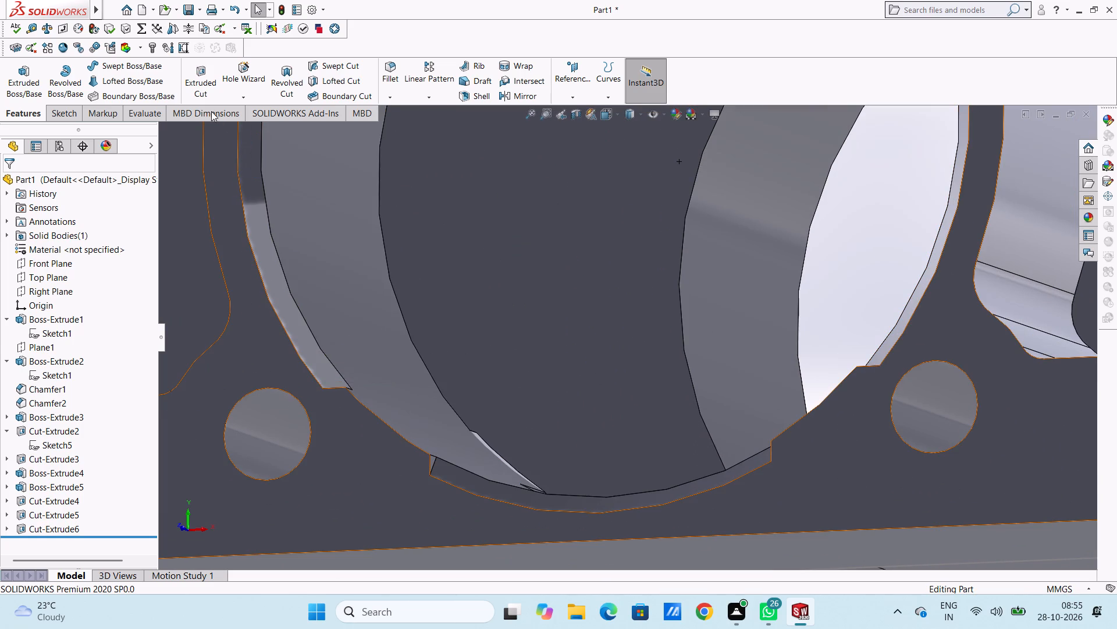
{"action": "left_click", "coordinate": [393, 95]}
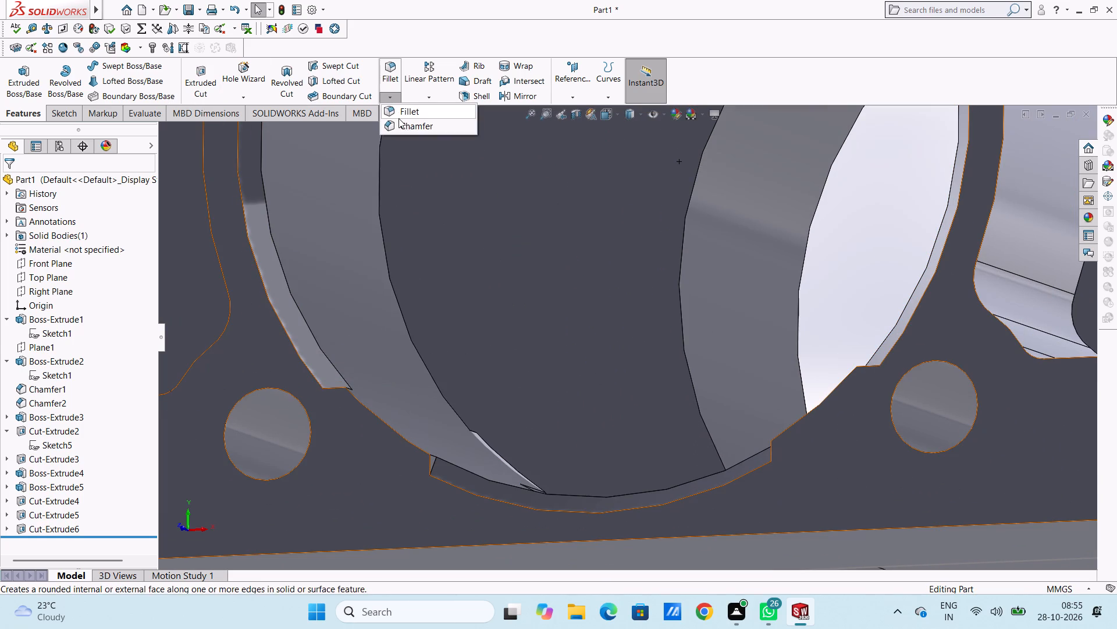
{"action": "left_click", "coordinate": [402, 128]}
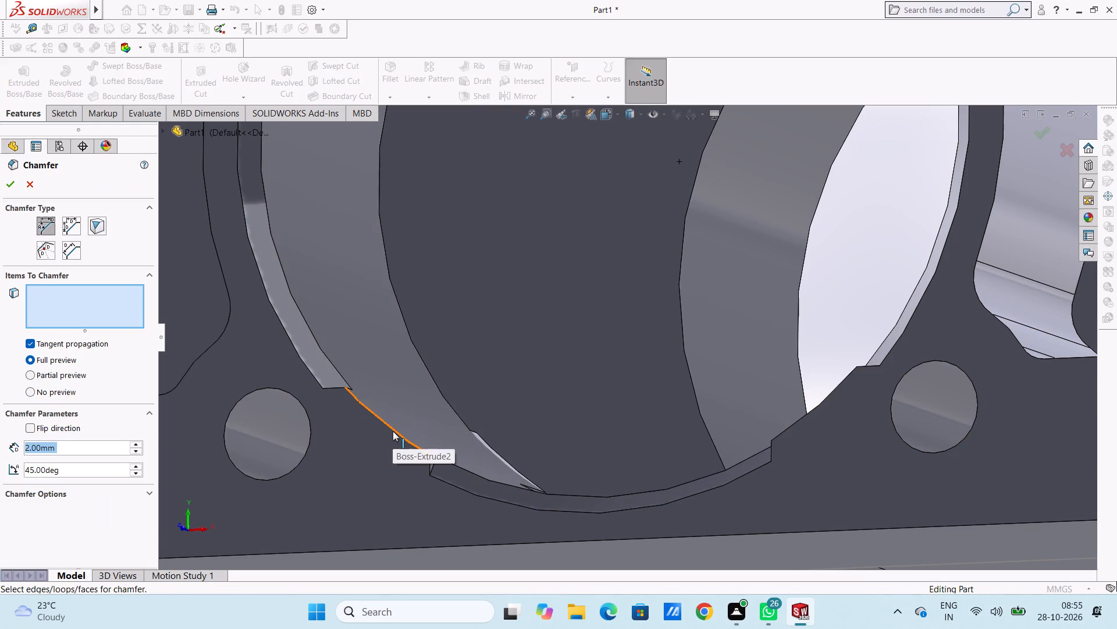
{"action": "left_click", "coordinate": [393, 431]}
{"action": "scroll", "coordinate": [637, 336], "scroll_direction": "up", "scroll_amount": 1}
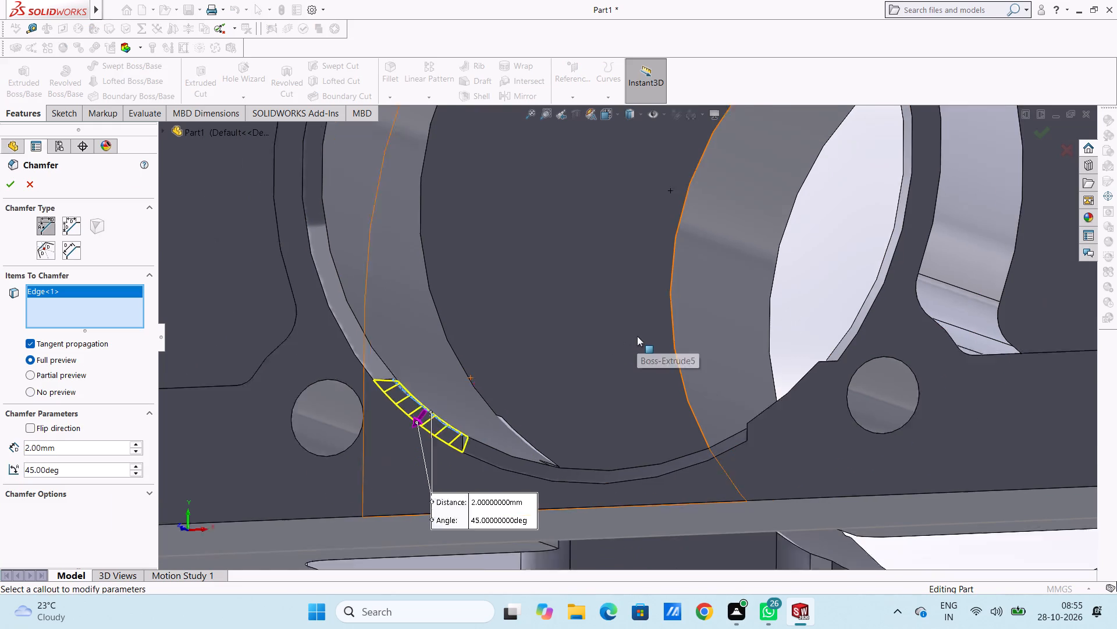
{"action": "scroll", "coordinate": [637, 336], "scroll_direction": "up", "scroll_amount": 1}
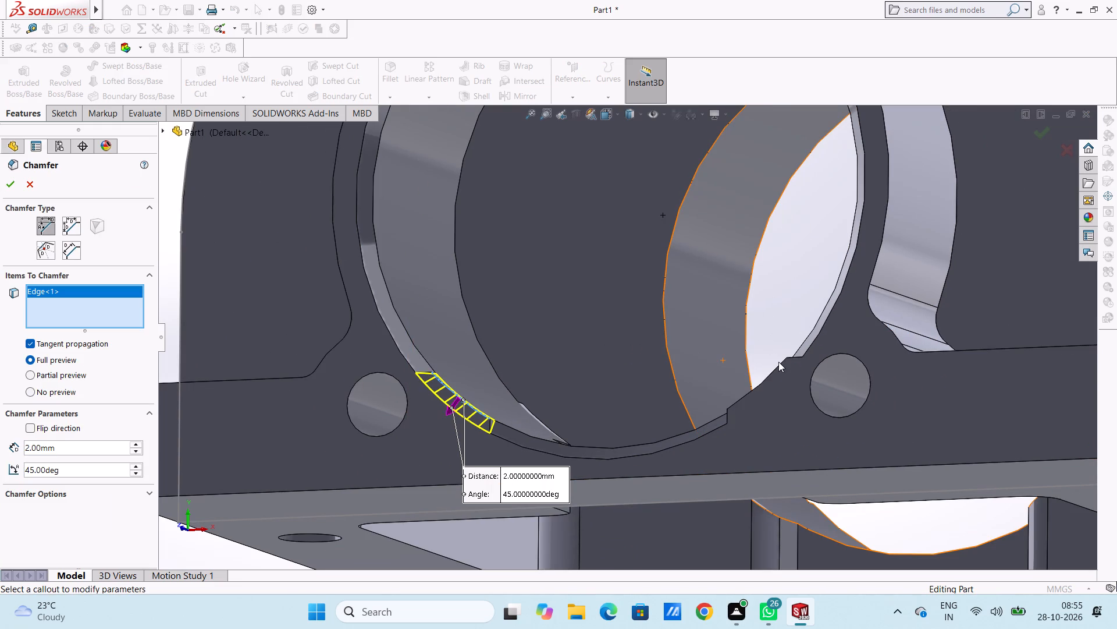
{"action": "left_click", "coordinate": [777, 366]}
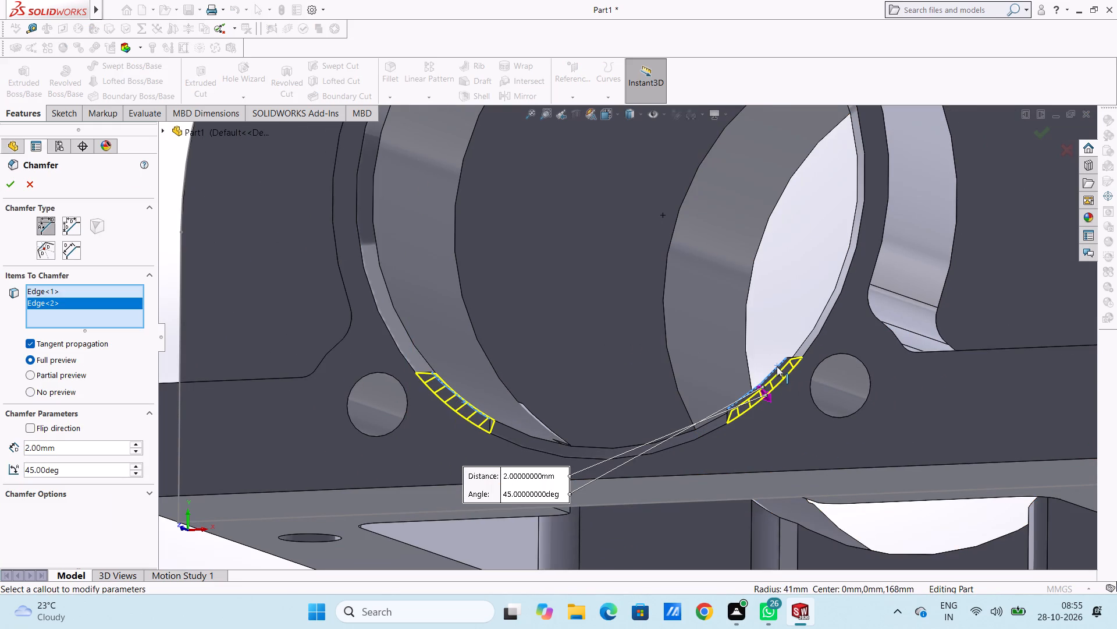
{"action": "scroll", "coordinate": [747, 312], "scroll_direction": "up", "scroll_amount": 4}
{"action": "middle_click_drag", "start_coordinate": [681, 306], "coordinate": [496, 457]}
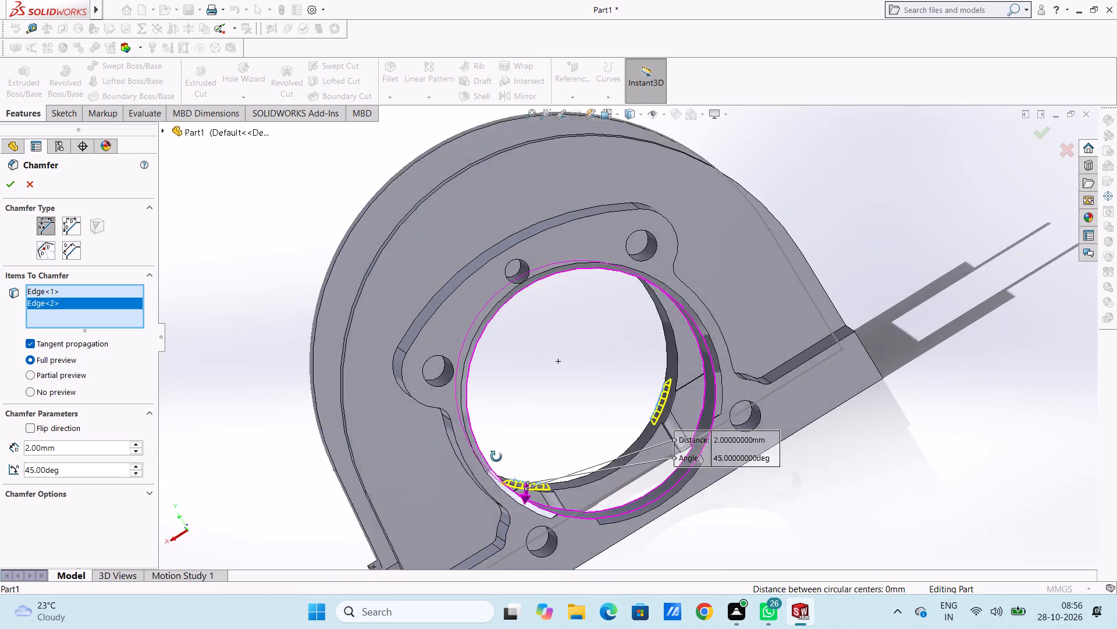
{"action": "middle_click_drag", "start_coordinate": [496, 457], "coordinate": [514, 495]}
{"action": "scroll", "coordinate": [603, 525], "scroll_direction": "down", "scroll_amount": 5}
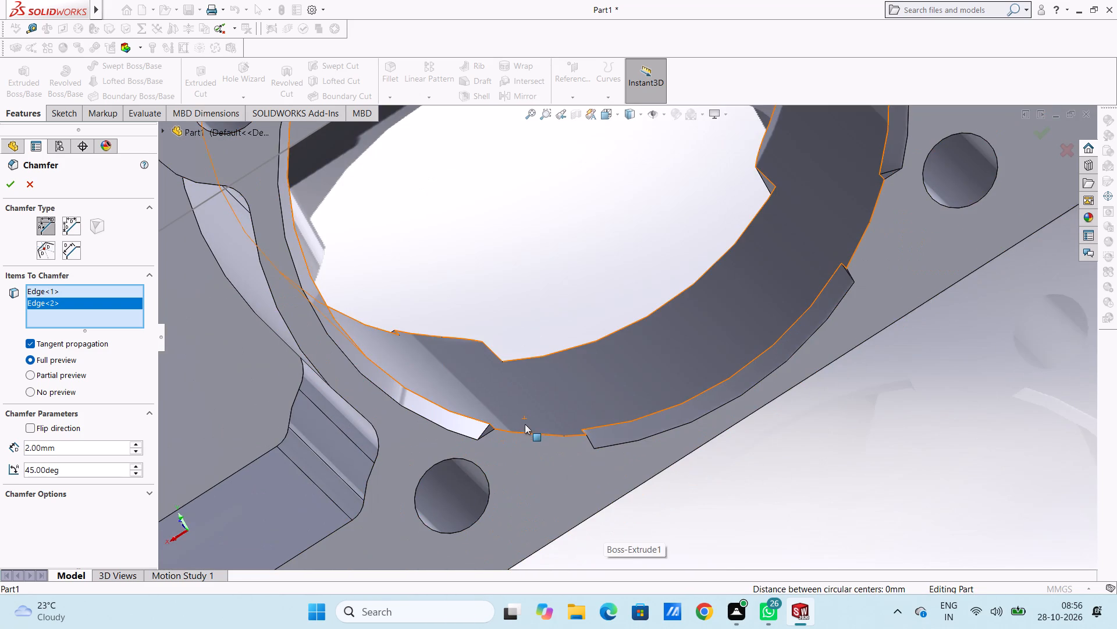
{"action": "left_click", "coordinate": [531, 434]}
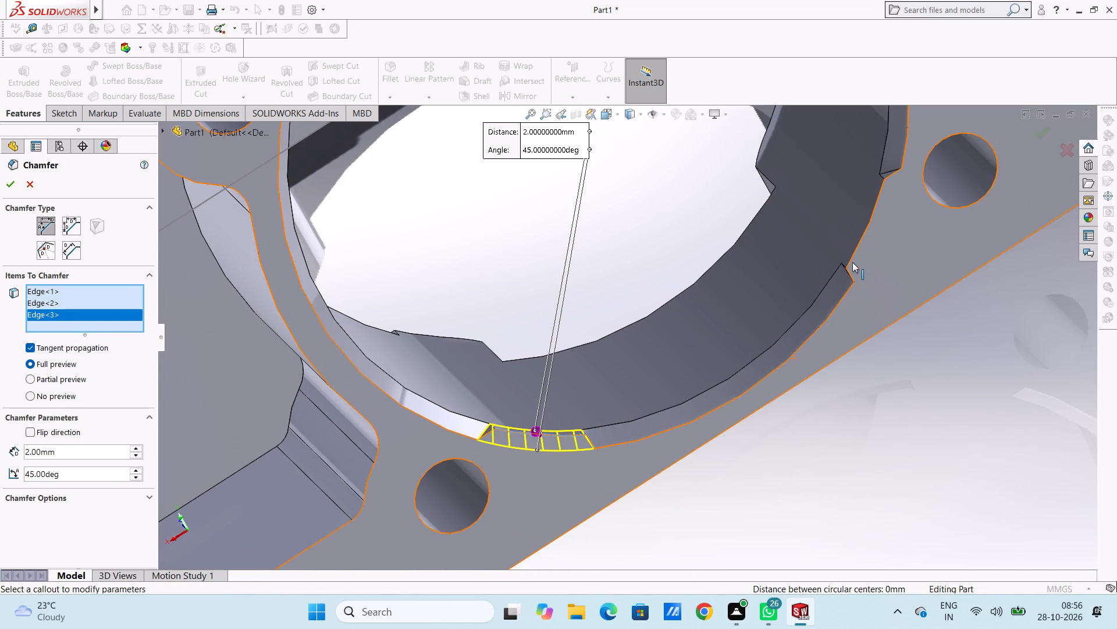
{"action": "left_click", "coordinate": [851, 257]}
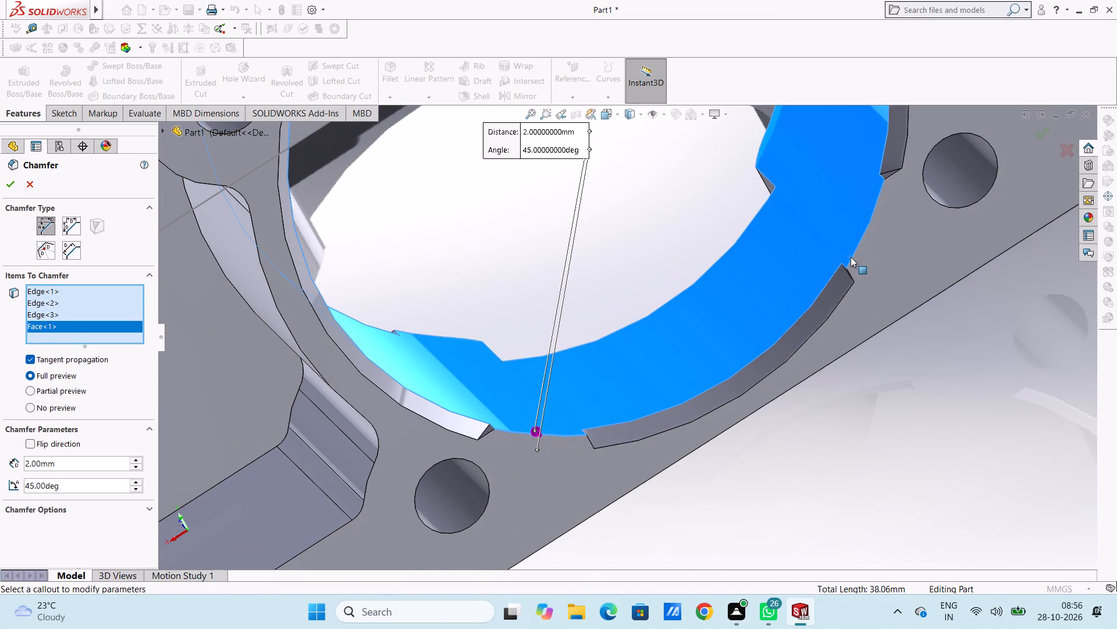
{"action": "left_click", "coordinate": [851, 257]}
{"action": "left_click", "coordinate": [860, 243]}
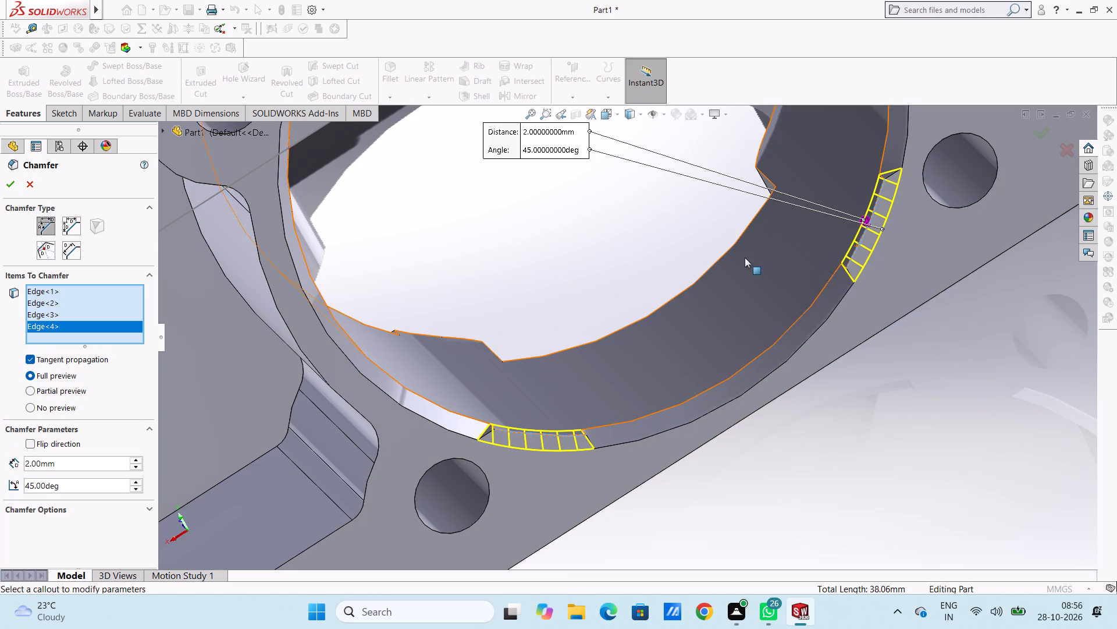
{"action": "left_click", "coordinate": [8, 184]}
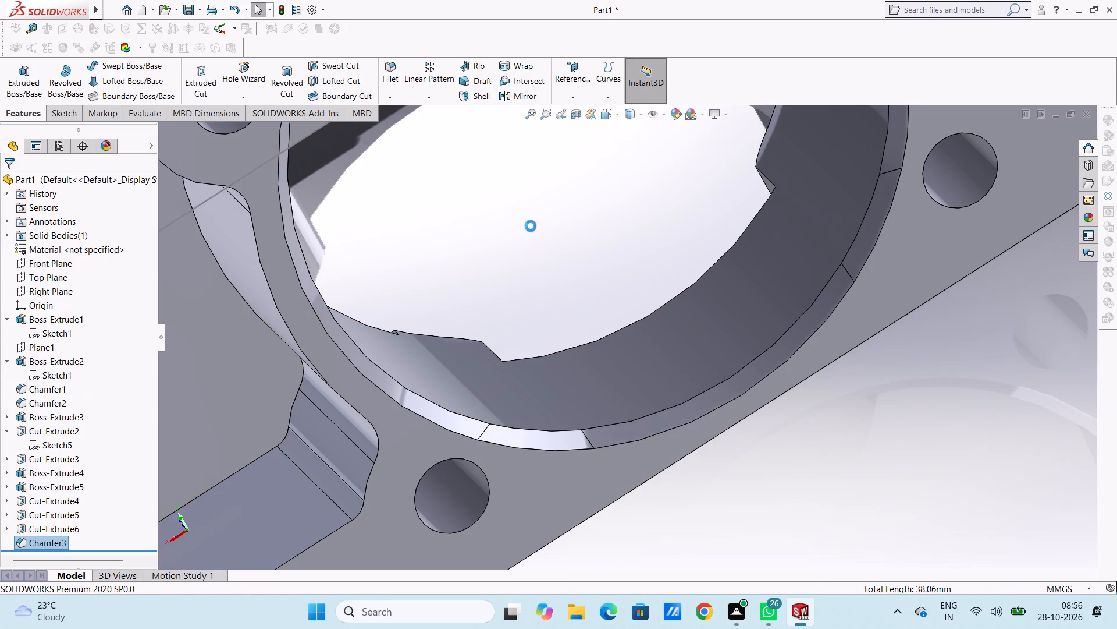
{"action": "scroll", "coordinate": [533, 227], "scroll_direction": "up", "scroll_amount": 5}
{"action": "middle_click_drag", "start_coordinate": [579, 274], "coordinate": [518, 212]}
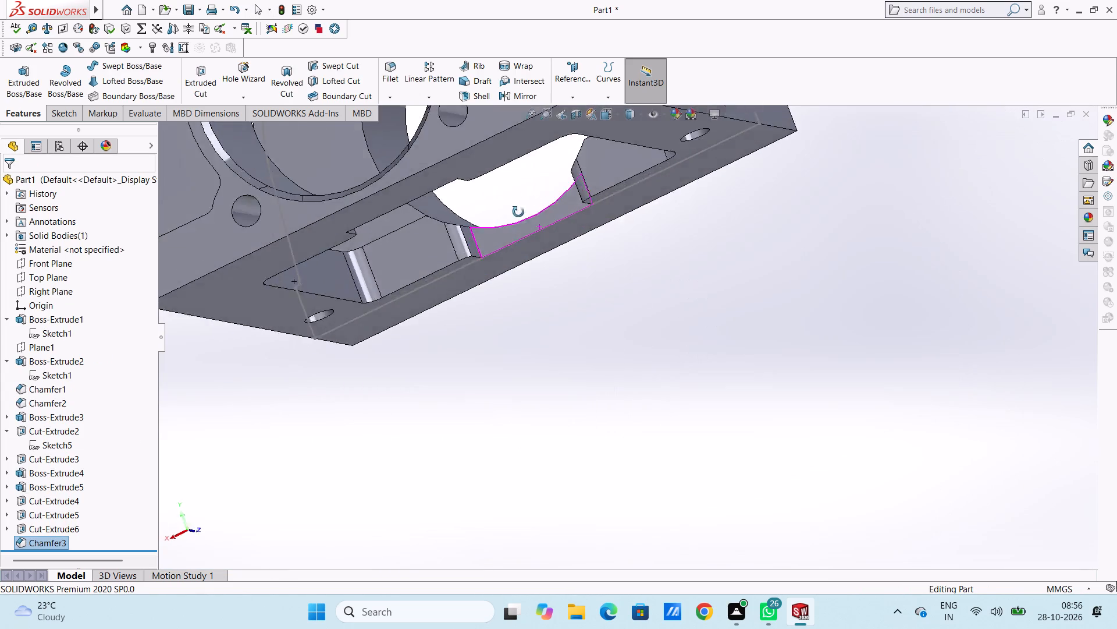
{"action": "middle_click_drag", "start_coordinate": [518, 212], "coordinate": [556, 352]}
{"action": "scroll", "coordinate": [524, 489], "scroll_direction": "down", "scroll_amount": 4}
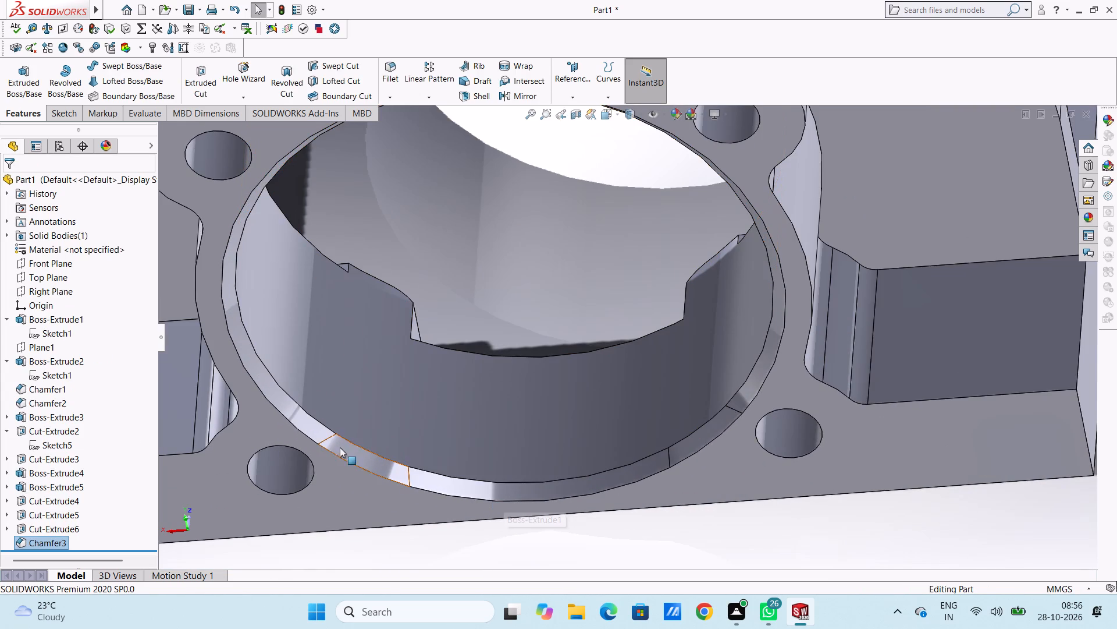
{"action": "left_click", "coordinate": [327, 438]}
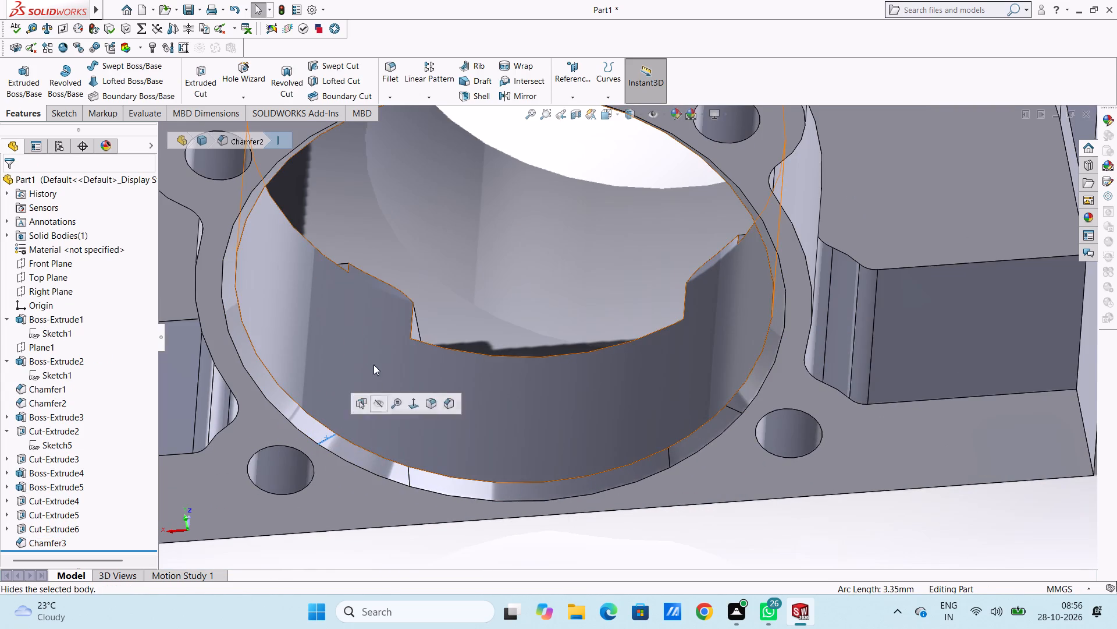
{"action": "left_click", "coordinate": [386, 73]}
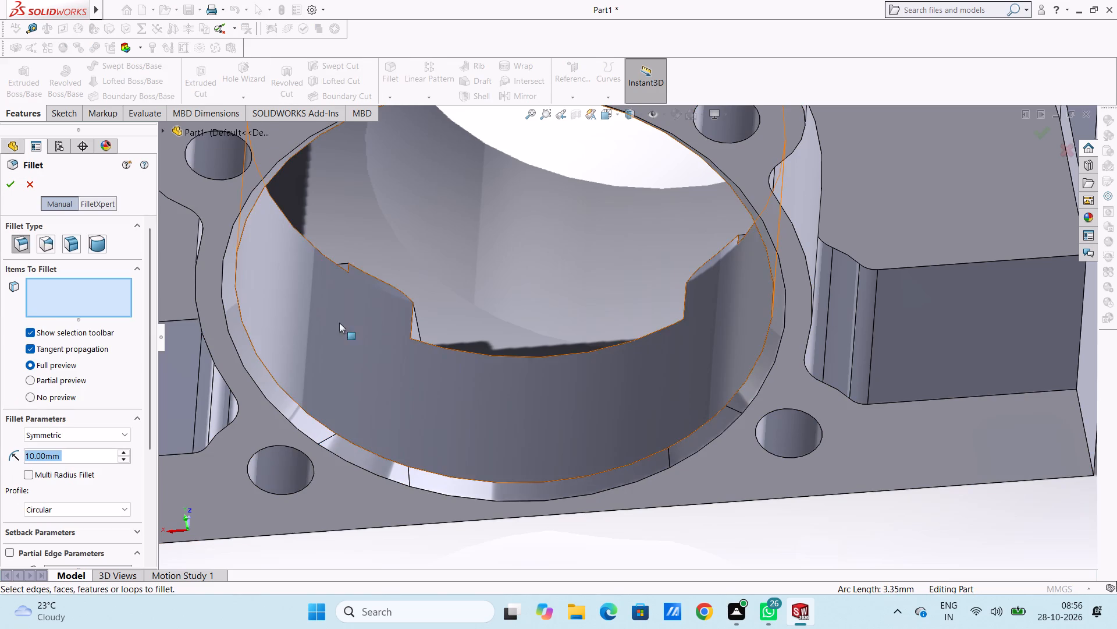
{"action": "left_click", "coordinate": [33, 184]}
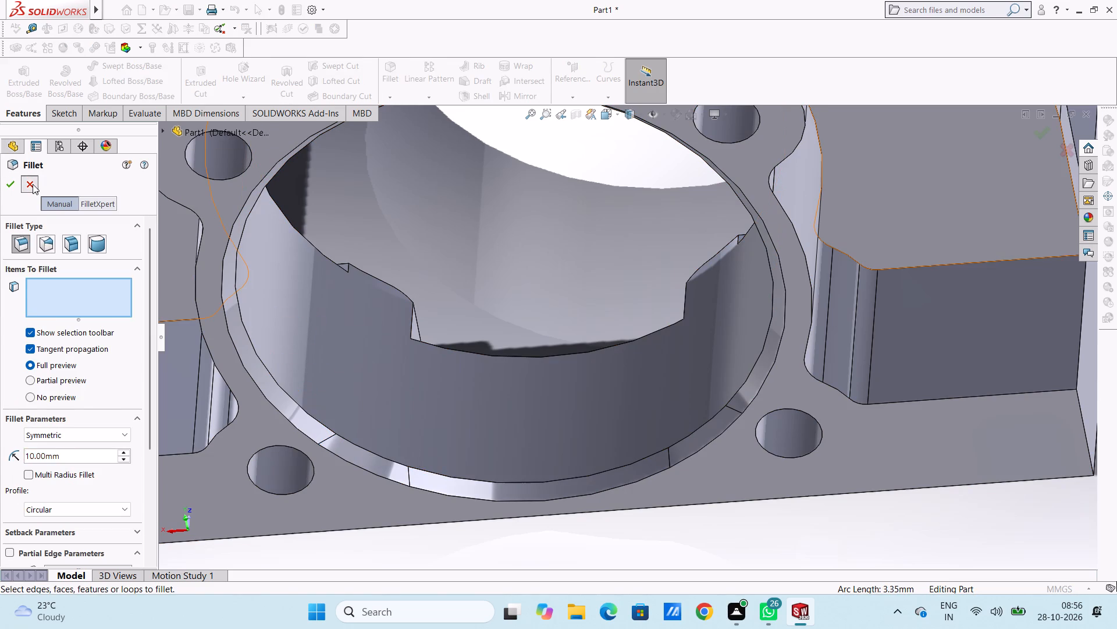
Examine the chamfered bore edges, ring brackets, arch plates and base opening from several sides.
{"action": "scroll", "coordinate": [517, 204], "scroll_direction": "up", "scroll_amount": 5}
{"action": "middle_click_drag", "start_coordinate": [710, 519], "coordinate": [706, 493]}
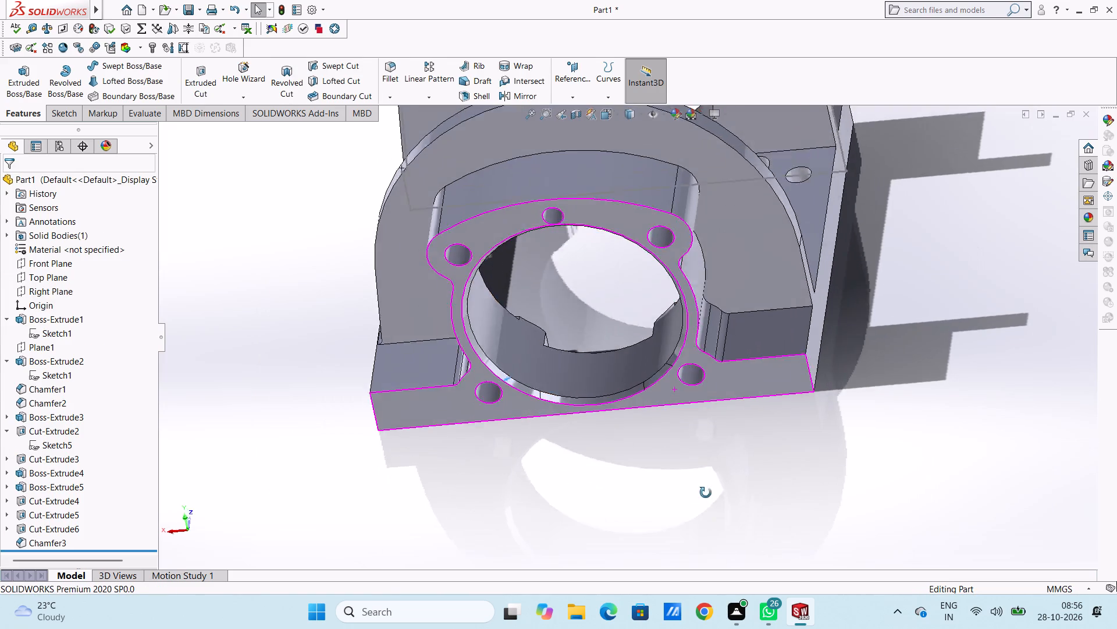
{"action": "middle_click_drag", "start_coordinate": [706, 493], "coordinate": [692, 450]}
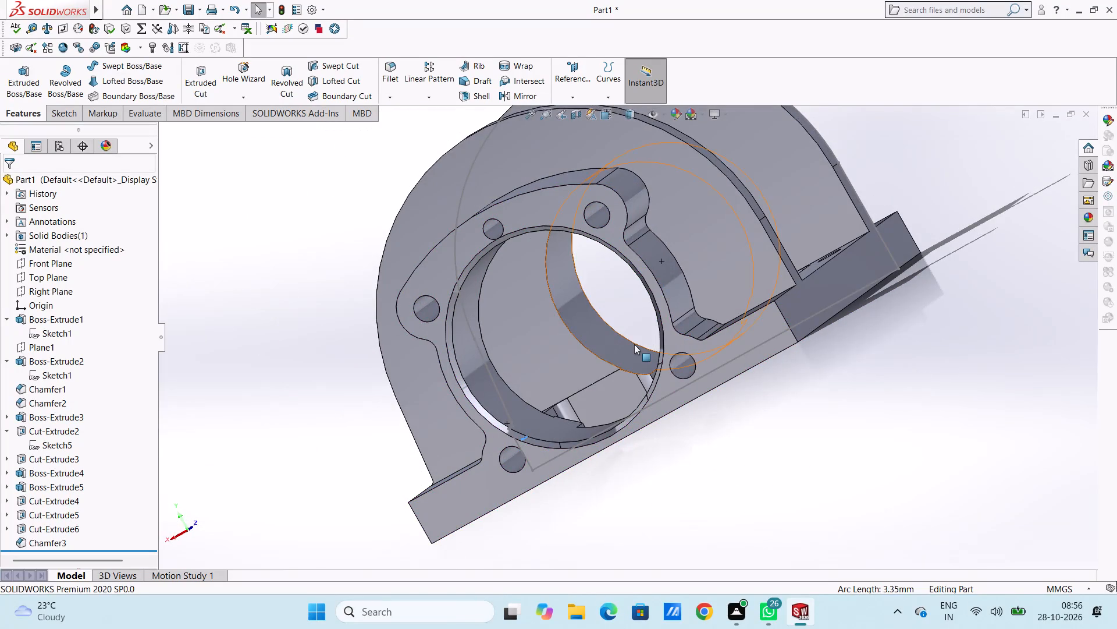
{"action": "middle_click_drag", "start_coordinate": [634, 344], "coordinate": [667, 337]}
{"action": "middle_click_drag", "start_coordinate": [736, 380], "coordinate": [716, 415]}
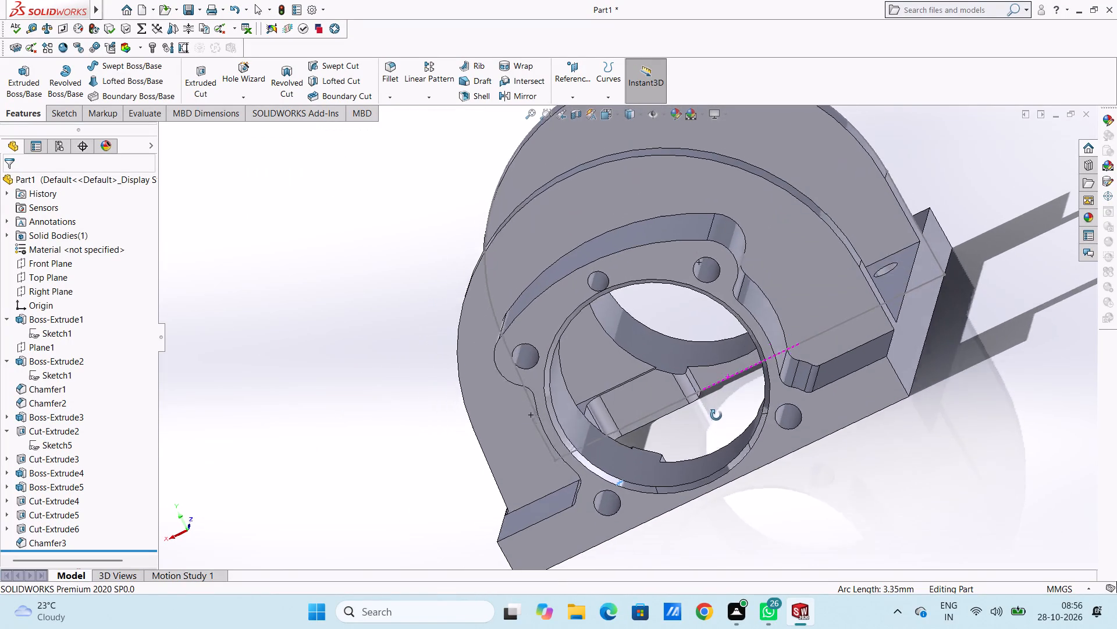
{"action": "middle_click_drag", "start_coordinate": [716, 415], "coordinate": [771, 503]}
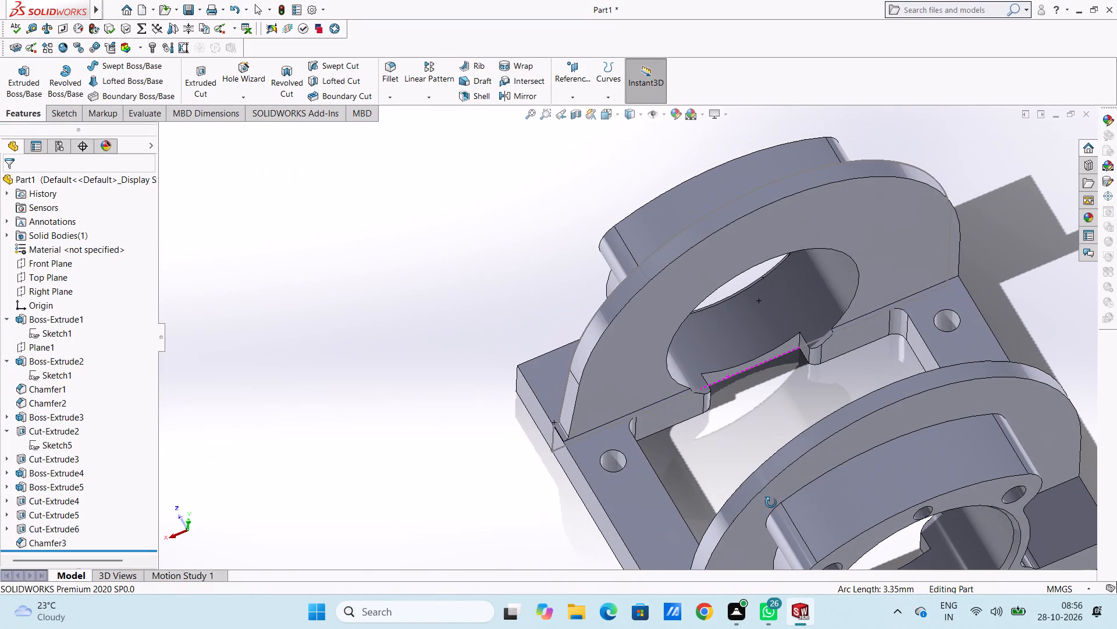
{"action": "middle_click_drag", "start_coordinate": [771, 503], "coordinate": [788, 416]}
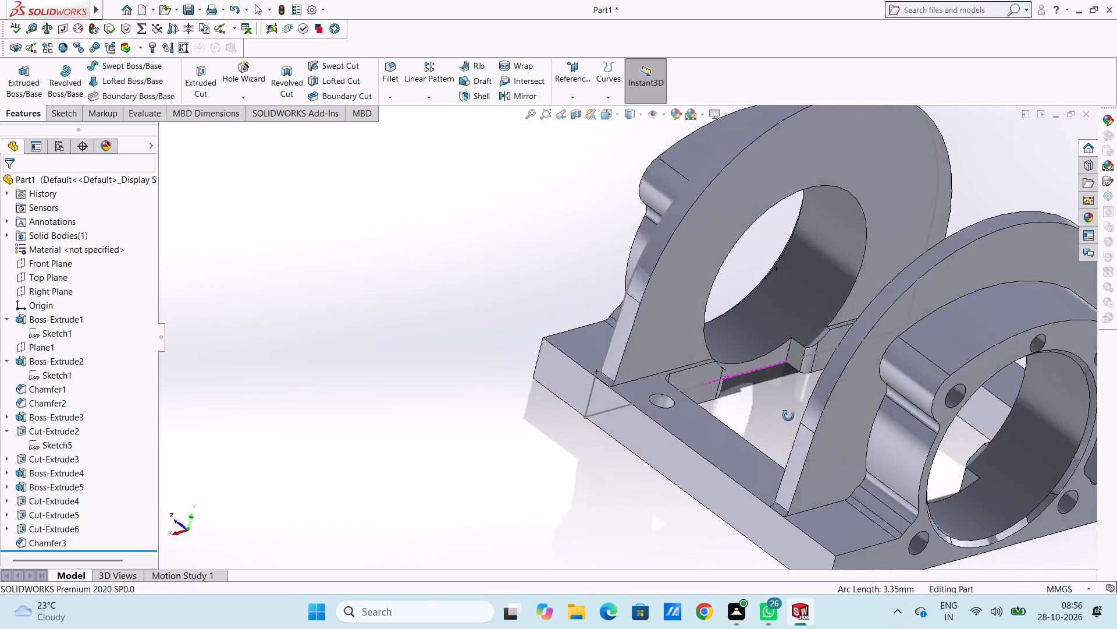
{"action": "middle_click_drag", "start_coordinate": [788, 416], "coordinate": [618, 450]}
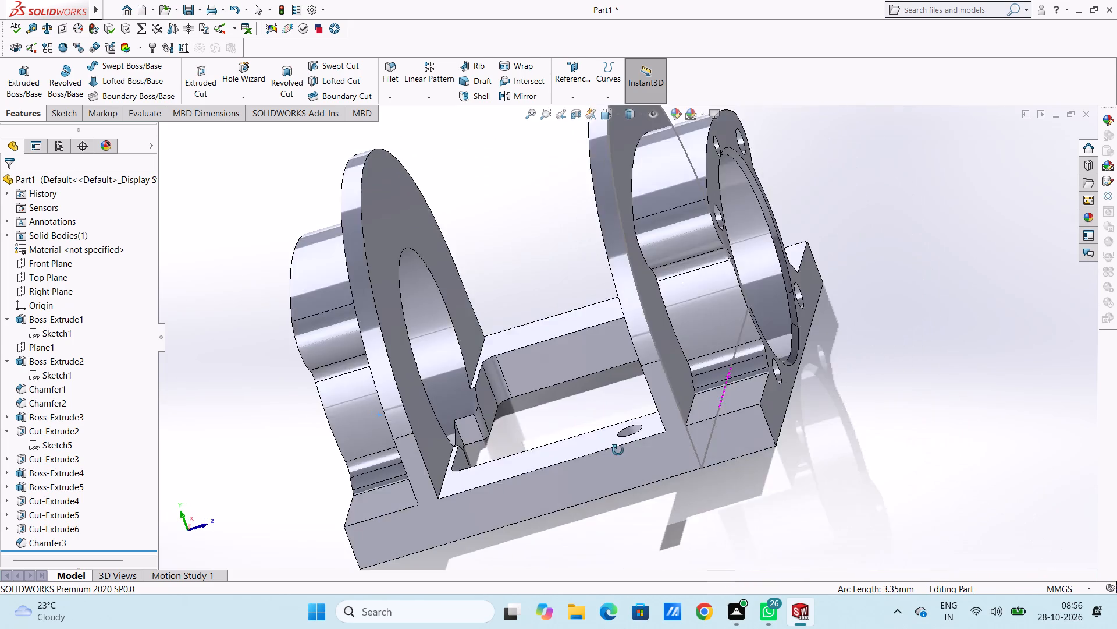
{"action": "middle_click_drag", "start_coordinate": [618, 450], "coordinate": [674, 467]}
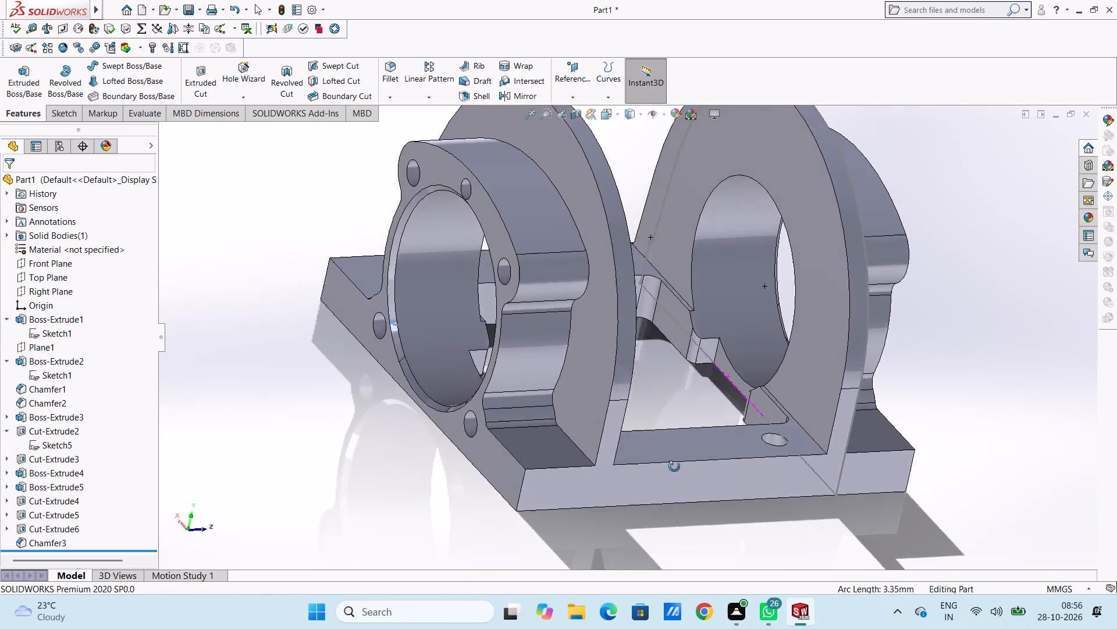
{"action": "middle_click_drag", "start_coordinate": [674, 467], "coordinate": [575, 466]}
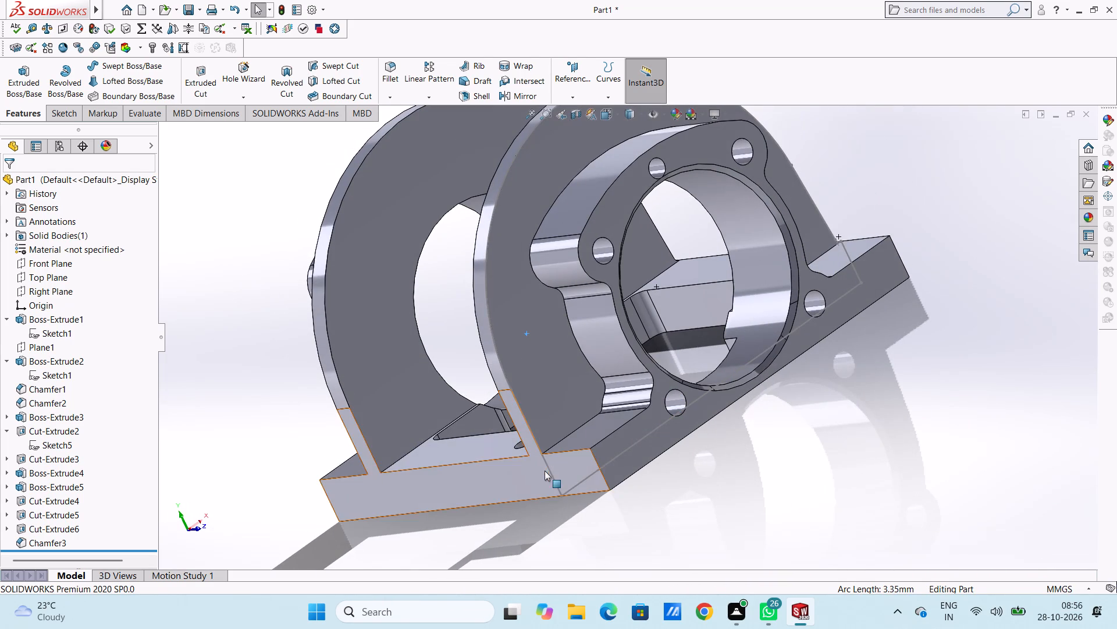
{"action": "scroll", "coordinate": [360, 390], "scroll_direction": "up", "scroll_amount": 5}
{"action": "middle_click_drag", "start_coordinate": [402, 453], "coordinate": [471, 445]}
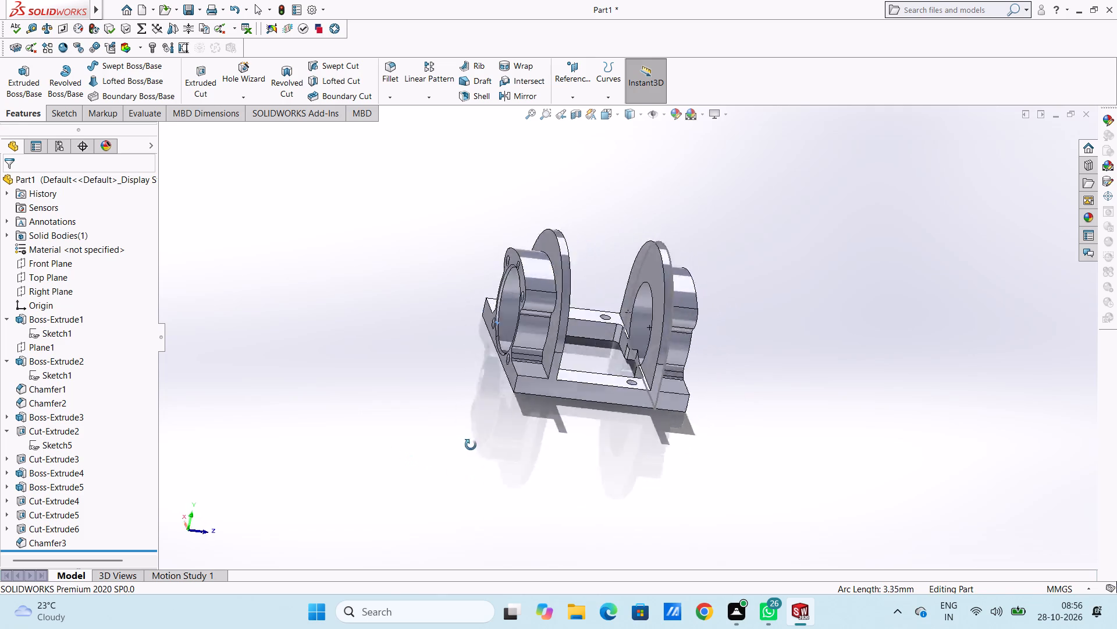
{"action": "middle_click_drag", "start_coordinate": [471, 445], "coordinate": [454, 475]}
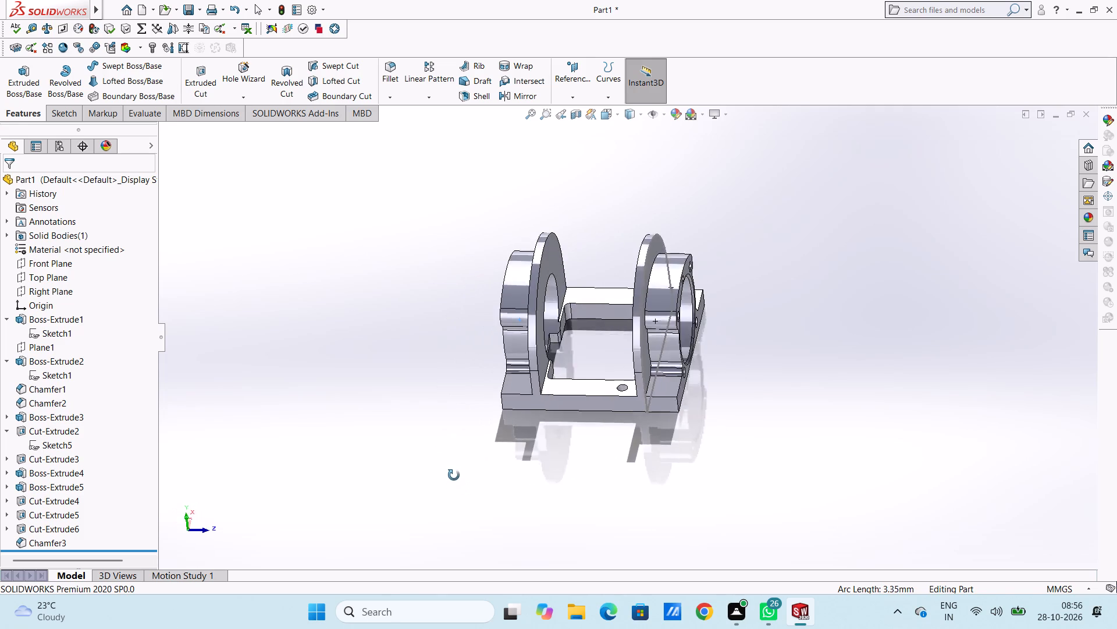
{"action": "middle_click_drag", "start_coordinate": [454, 475], "coordinate": [444, 484]}
{"action": "scroll", "coordinate": [591, 335], "scroll_direction": "down", "scroll_amount": 3}
{"action": "middle_click_drag", "start_coordinate": [558, 377], "coordinate": [531, 373]}
{"action": "scroll", "coordinate": [532, 354], "scroll_direction": "down", "scroll_amount": 3}
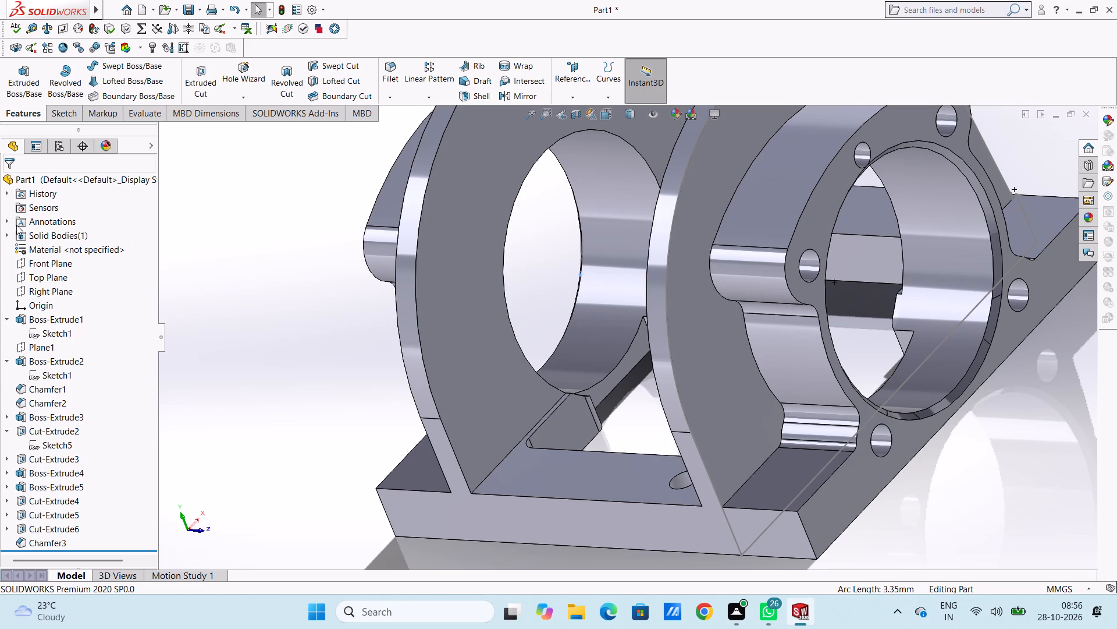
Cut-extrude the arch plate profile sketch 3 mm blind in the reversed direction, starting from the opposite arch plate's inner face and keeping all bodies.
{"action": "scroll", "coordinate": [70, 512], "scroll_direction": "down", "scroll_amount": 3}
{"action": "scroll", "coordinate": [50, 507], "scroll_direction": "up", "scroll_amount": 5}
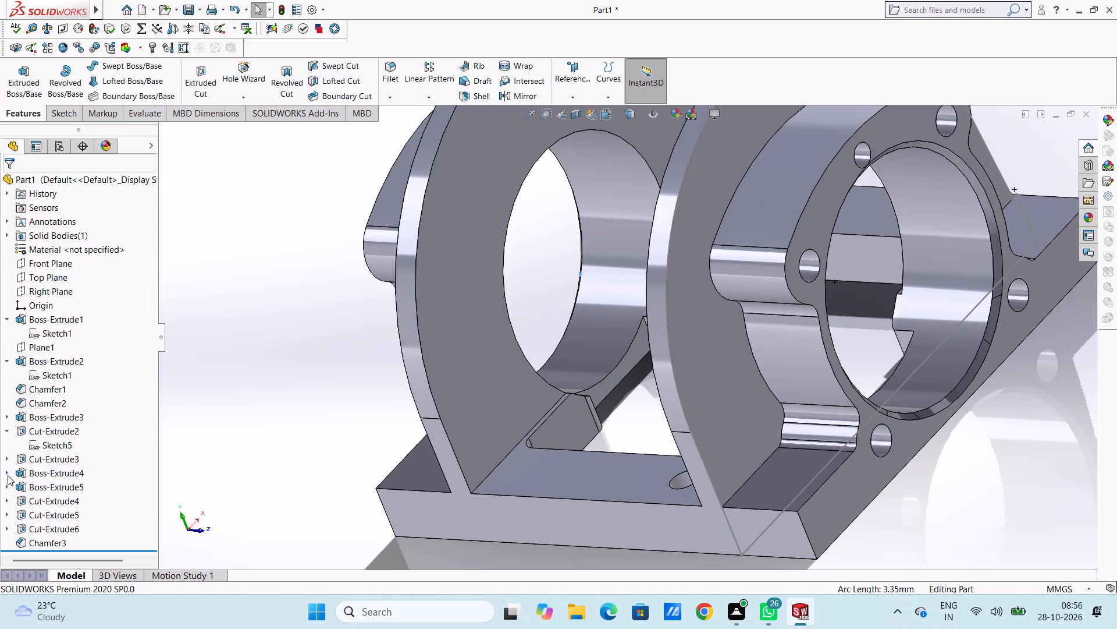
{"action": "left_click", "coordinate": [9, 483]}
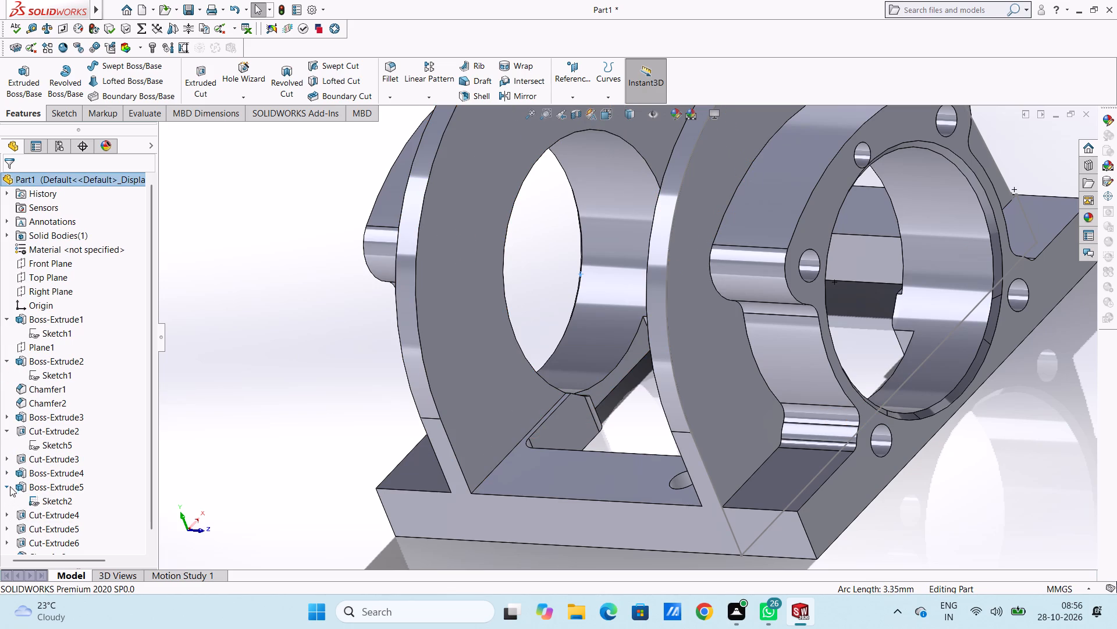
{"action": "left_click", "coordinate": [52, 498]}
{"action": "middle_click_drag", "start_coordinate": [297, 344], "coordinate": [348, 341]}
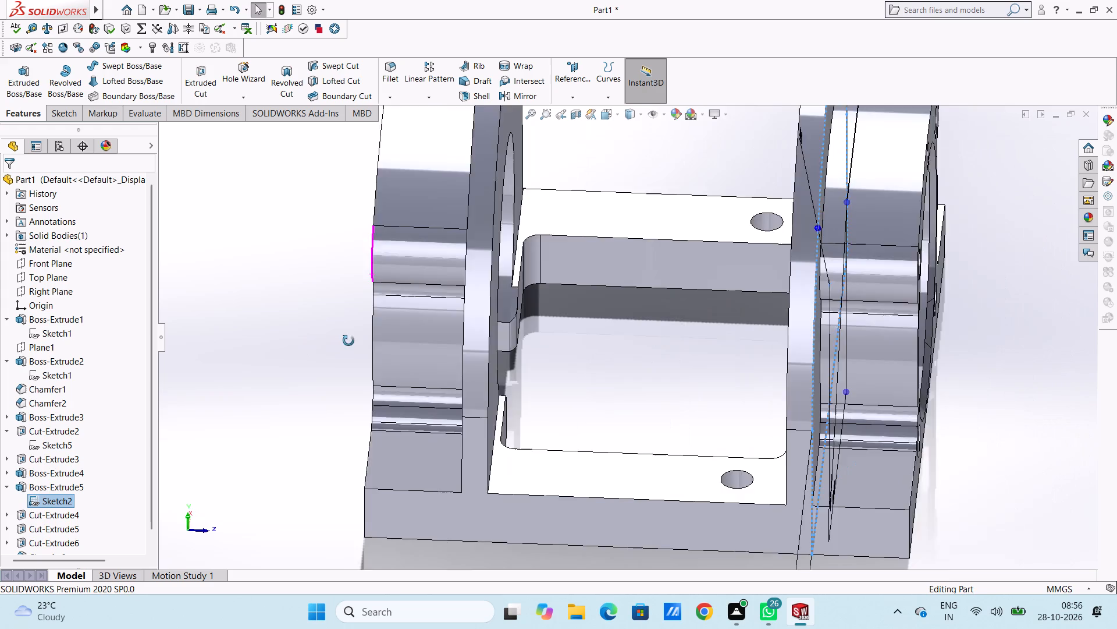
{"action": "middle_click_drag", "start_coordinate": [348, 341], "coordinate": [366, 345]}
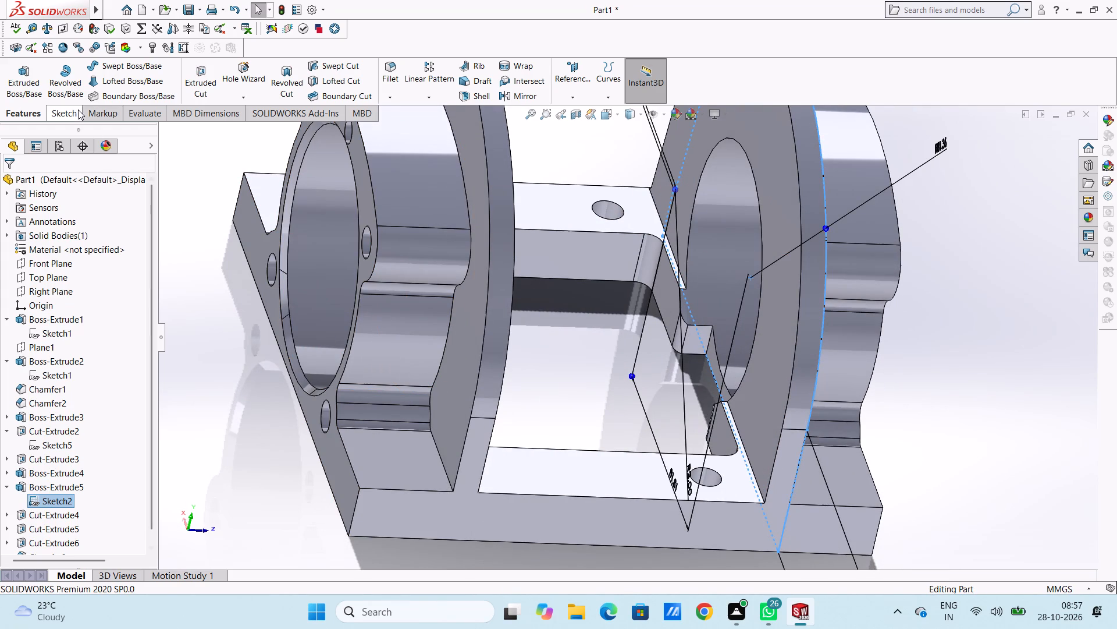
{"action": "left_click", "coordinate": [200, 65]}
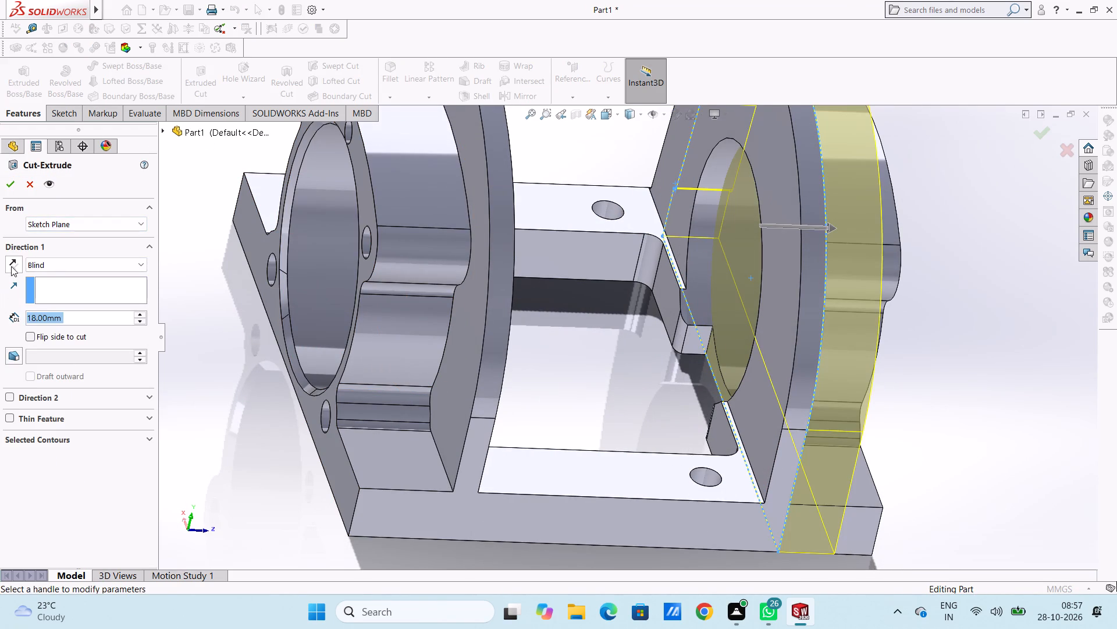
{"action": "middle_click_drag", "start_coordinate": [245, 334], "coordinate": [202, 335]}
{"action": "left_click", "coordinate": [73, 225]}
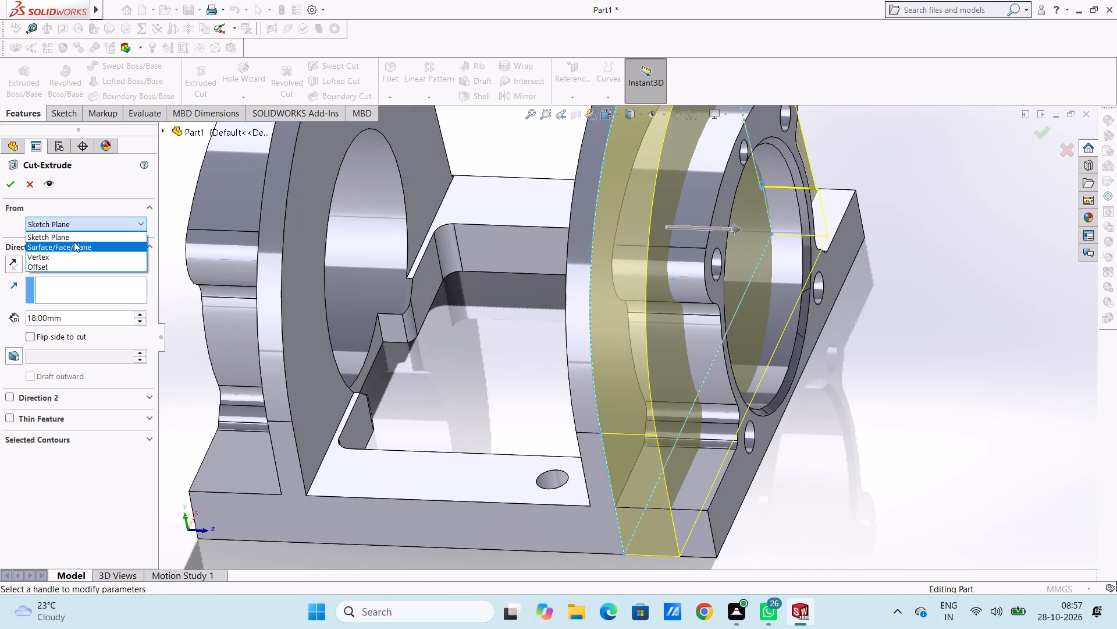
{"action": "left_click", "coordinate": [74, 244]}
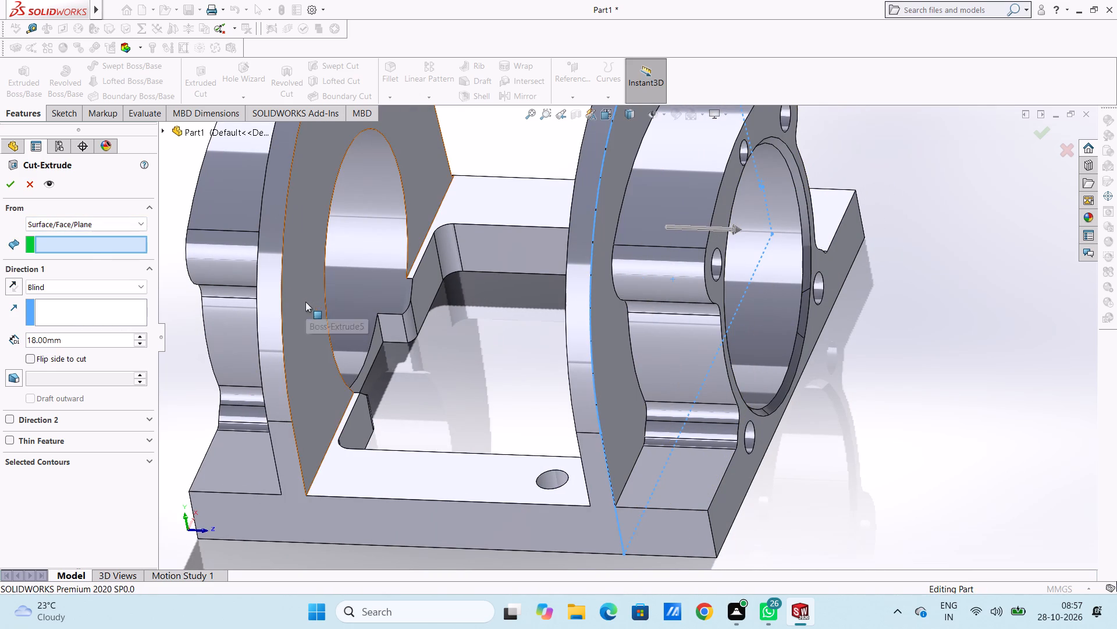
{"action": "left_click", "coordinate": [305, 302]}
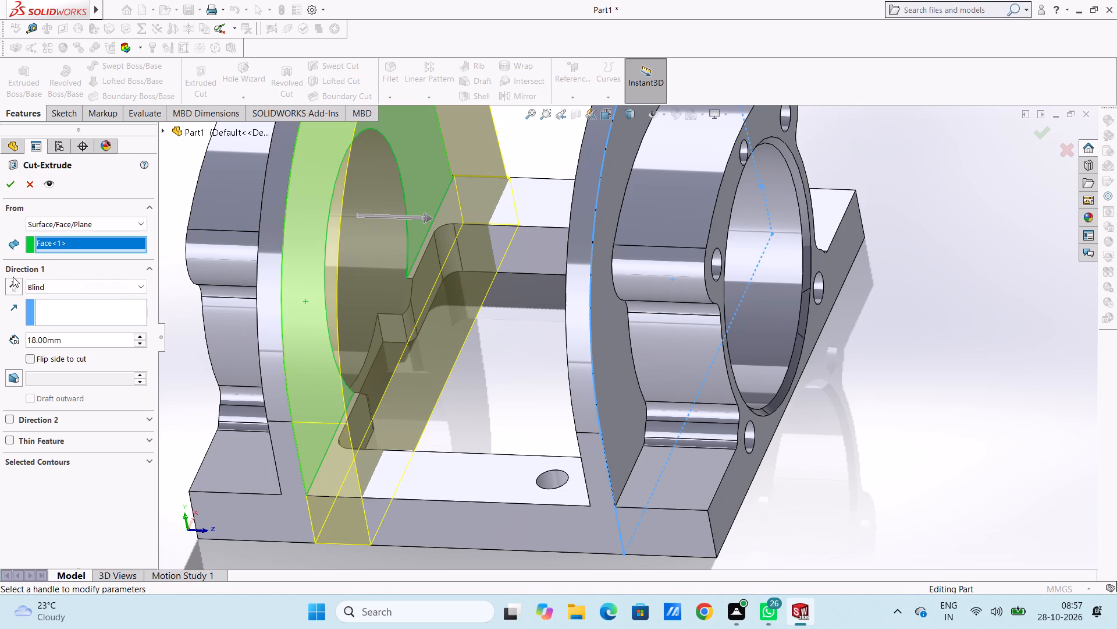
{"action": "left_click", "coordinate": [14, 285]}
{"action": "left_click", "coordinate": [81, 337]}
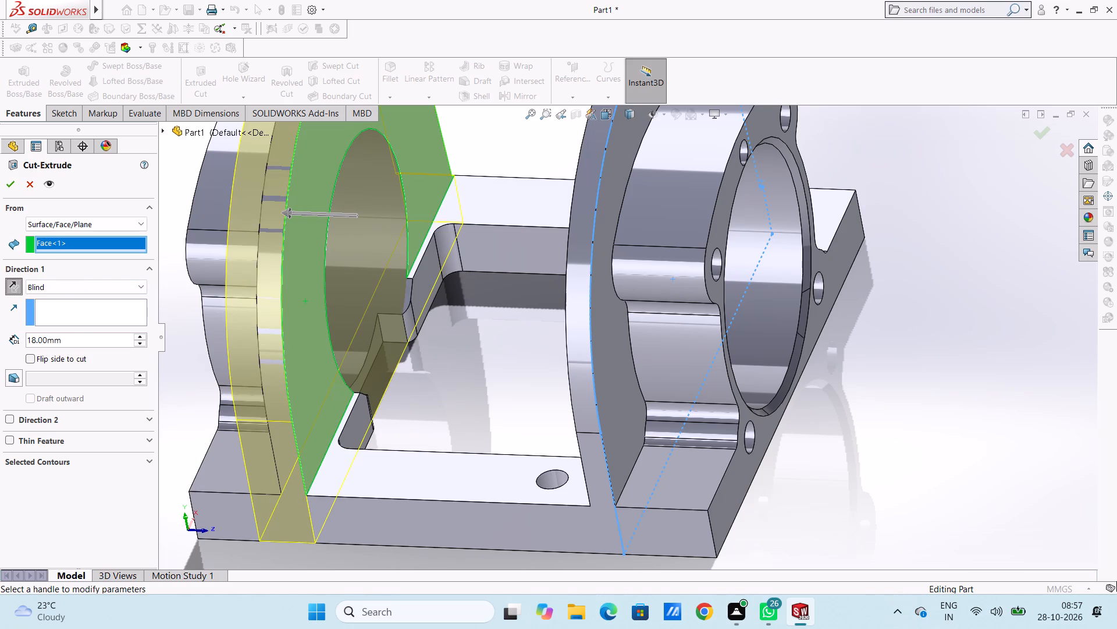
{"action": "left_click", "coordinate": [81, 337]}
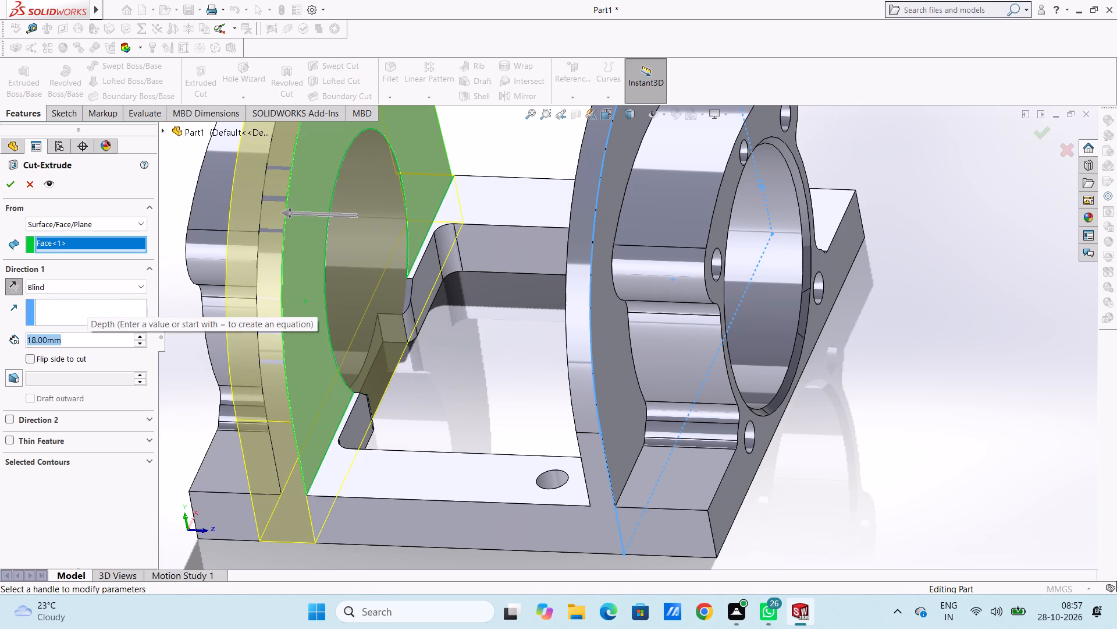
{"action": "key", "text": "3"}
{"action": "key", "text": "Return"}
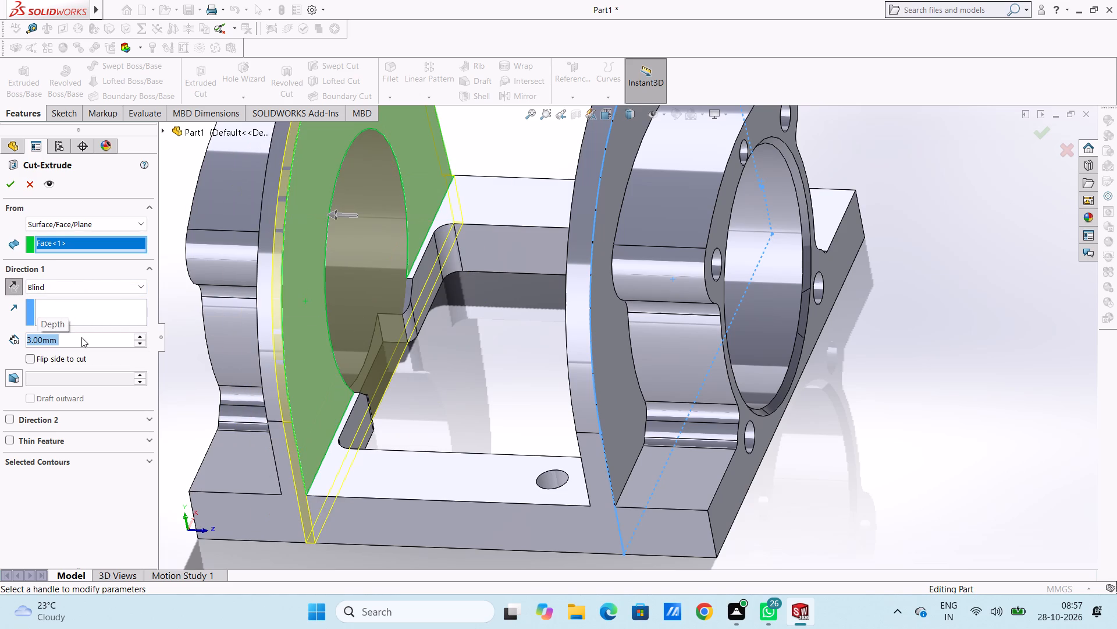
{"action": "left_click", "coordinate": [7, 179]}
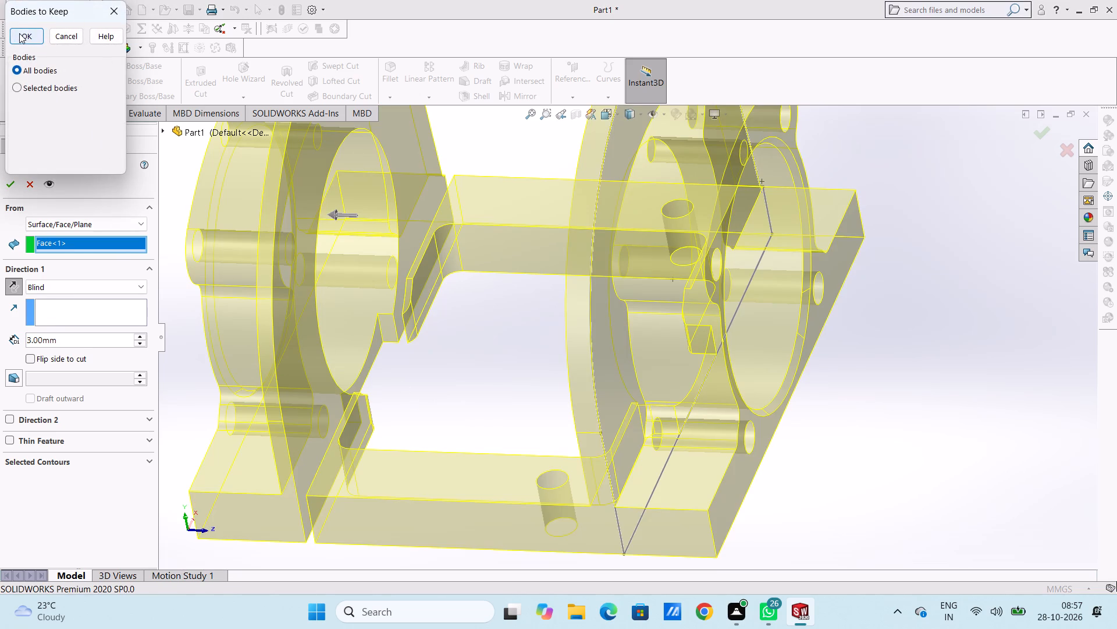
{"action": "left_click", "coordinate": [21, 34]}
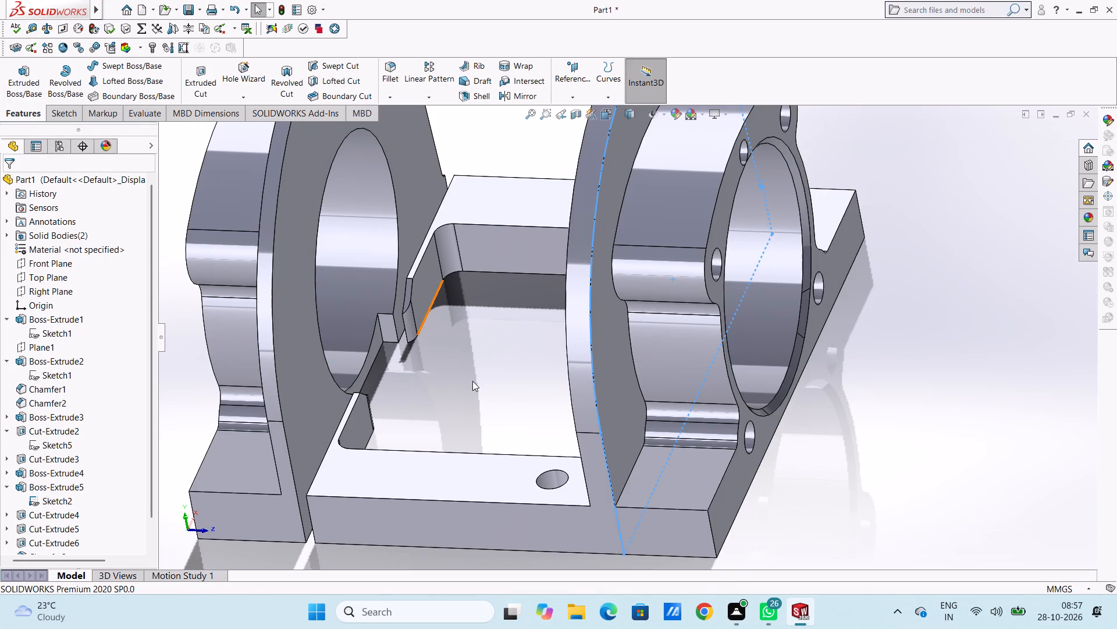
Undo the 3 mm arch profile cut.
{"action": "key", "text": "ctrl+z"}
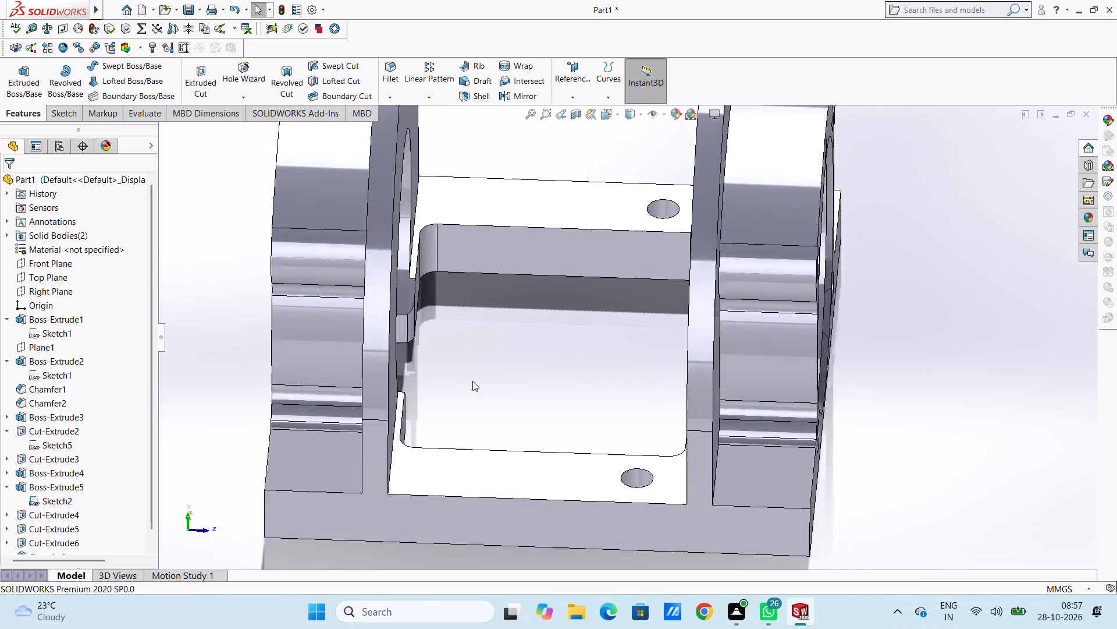
Hide the arch profile sketch Sketch2 under Boss-Extrude5.
{"action": "scroll", "coordinate": [472, 381], "scroll_direction": "up", "scroll_amount": 4}
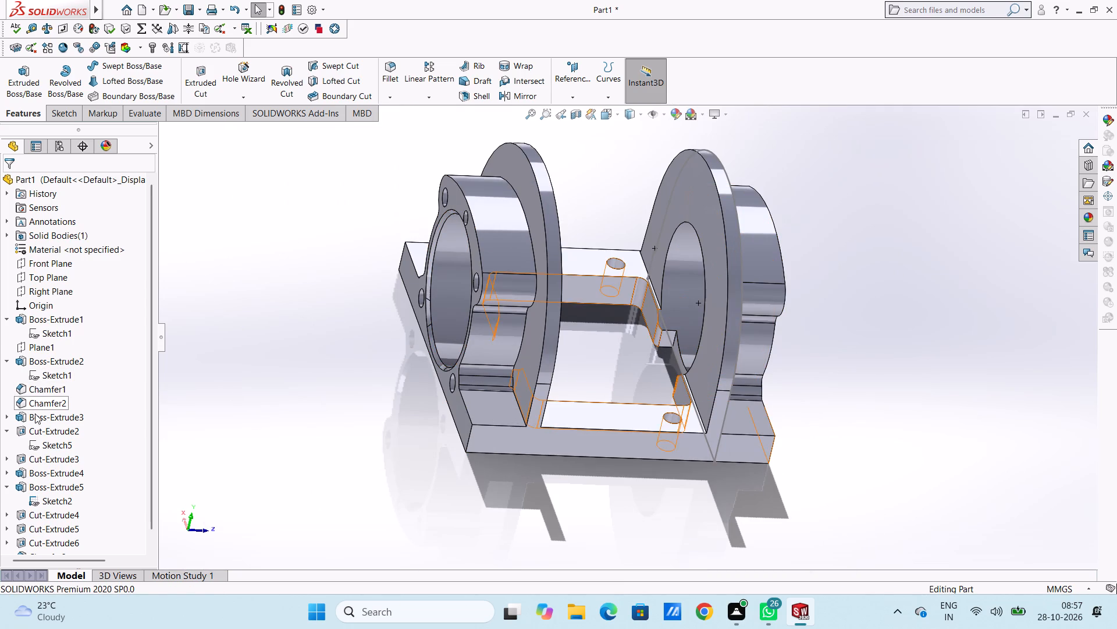
{"action": "left_click", "coordinate": [37, 501]}
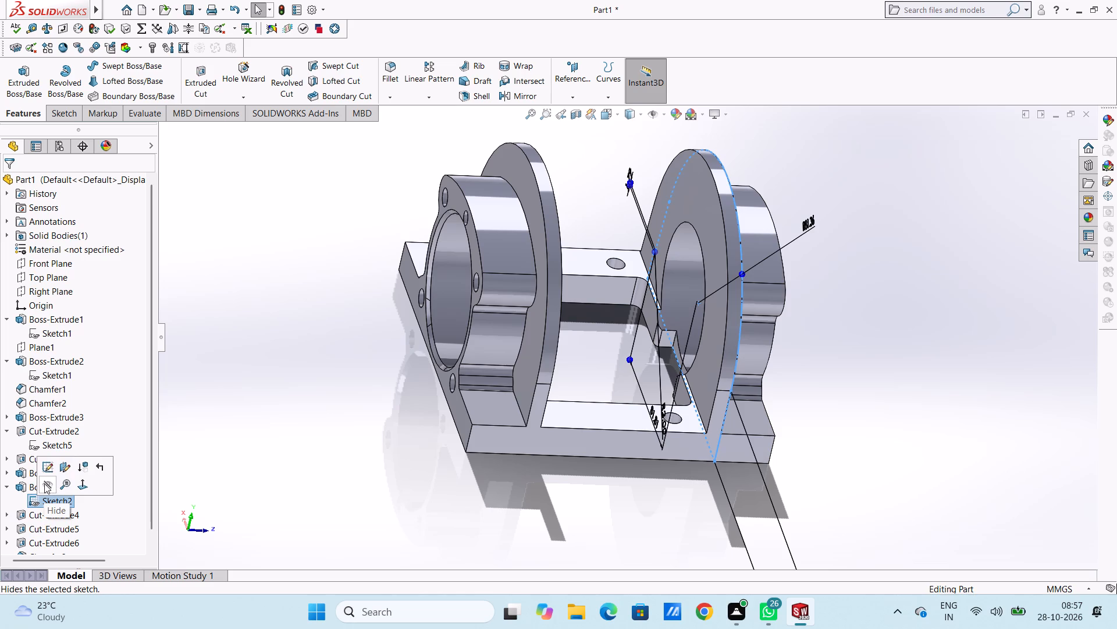
{"action": "left_click", "coordinate": [44, 483]}
{"action": "left_click", "coordinate": [255, 471]}
Examine the arch plates, ring brackets and base opening from several sides.
{"action": "middle_click_drag", "start_coordinate": [332, 422], "coordinate": [255, 337]}
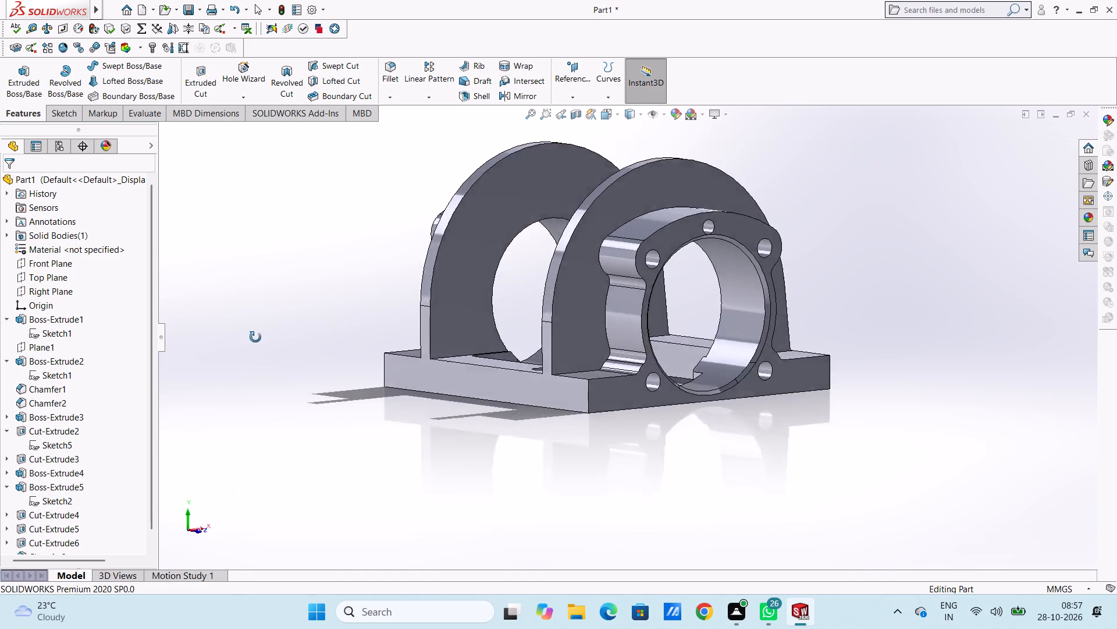
{"action": "middle_click_drag", "start_coordinate": [255, 337], "coordinate": [237, 381]}
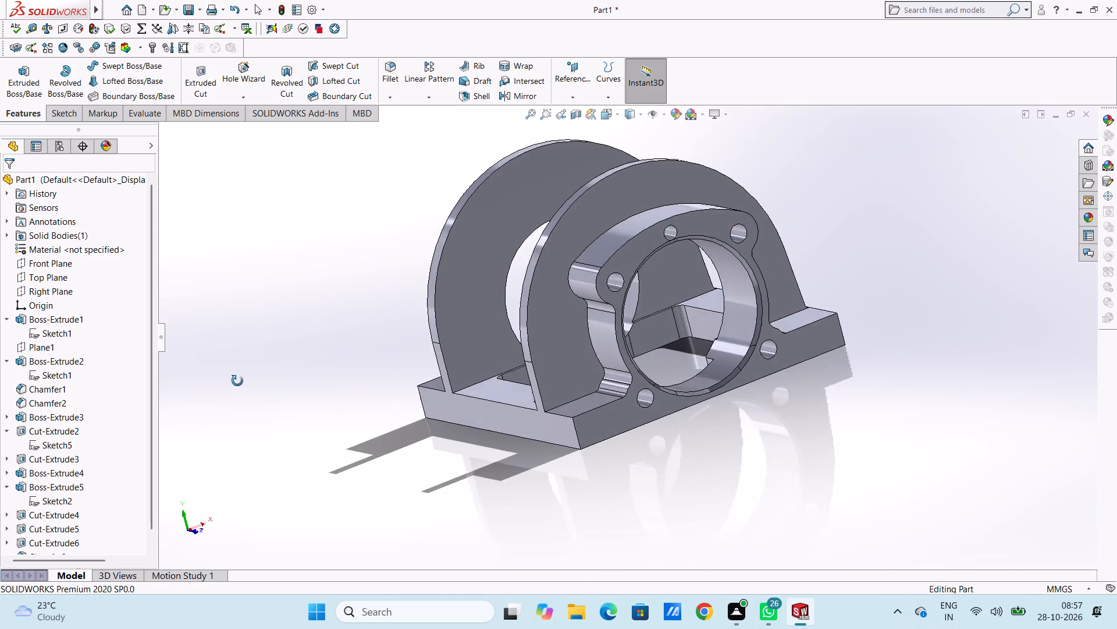
{"action": "middle_click_drag", "start_coordinate": [237, 381], "coordinate": [268, 365]}
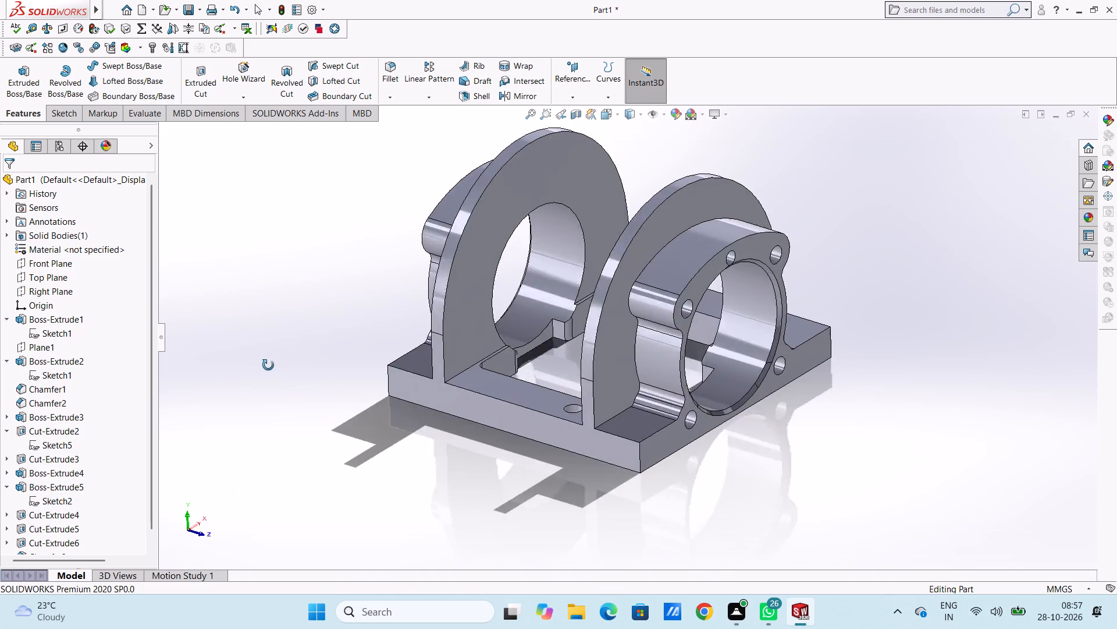
{"action": "middle_click_drag", "start_coordinate": [268, 365], "coordinate": [247, 365]}
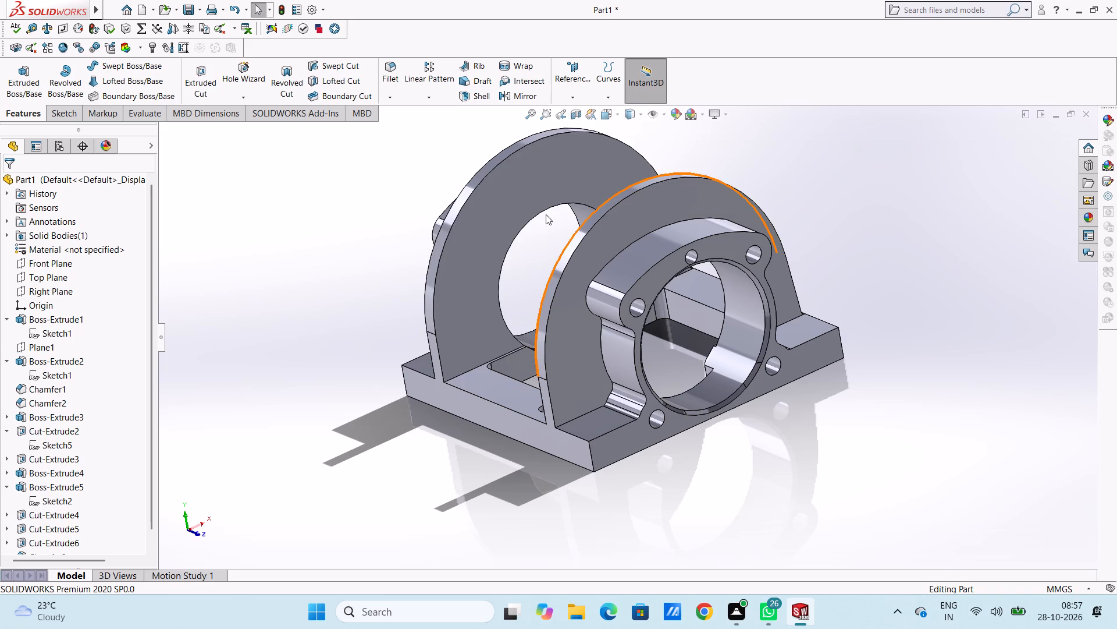
{"action": "middle_click_drag", "start_coordinate": [530, 206], "coordinate": [624, 232]}
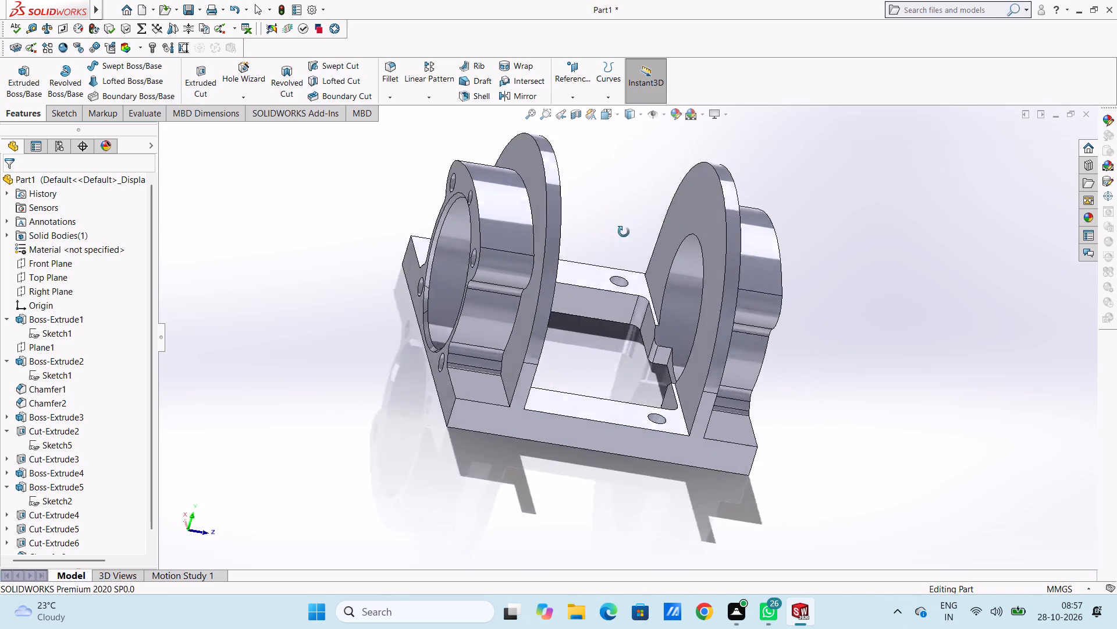
{"action": "middle_click_drag", "start_coordinate": [624, 232], "coordinate": [681, 331]}
{"action": "scroll", "coordinate": [725, 285], "scroll_direction": "down", "scroll_amount": 1}
{"action": "scroll", "coordinate": [613, 288], "scroll_direction": "down", "scroll_amount": 1}
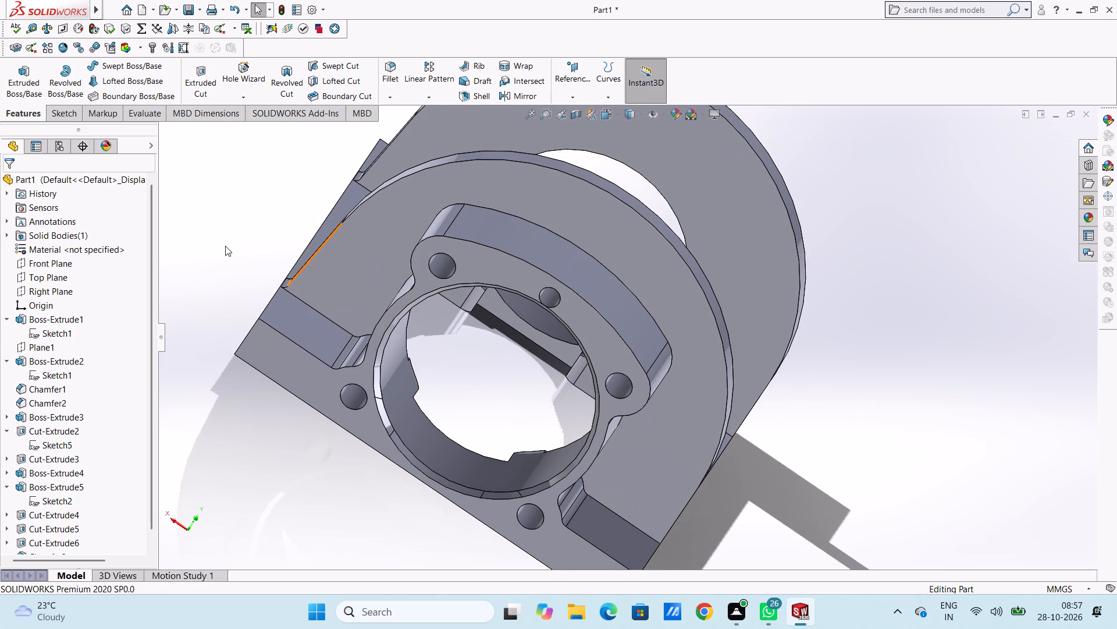
Start a new sketch on the front arch plate's outer face, seen in the Front view.
{"action": "key", "text": "ctrl+1"}
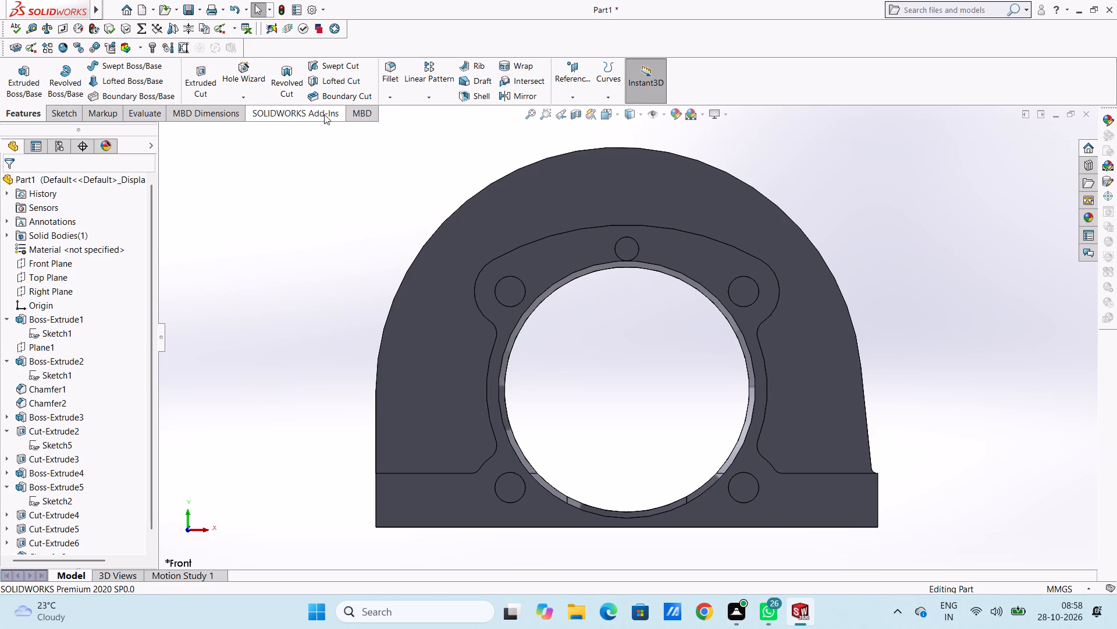
{"action": "left_click", "coordinate": [540, 182]}
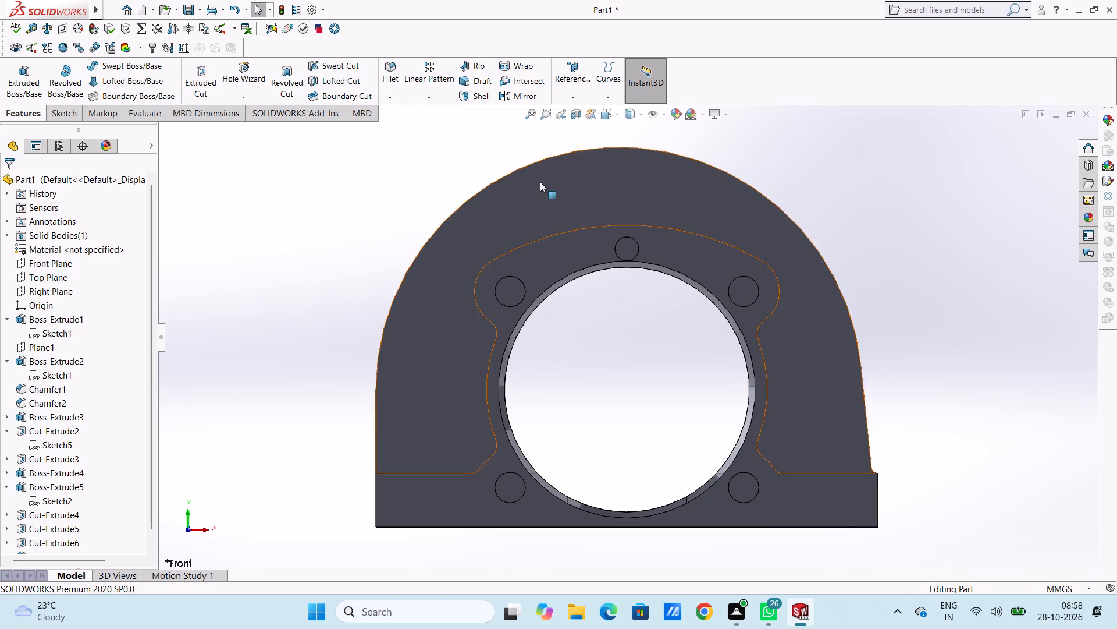
{"action": "left_click", "coordinate": [588, 151]}
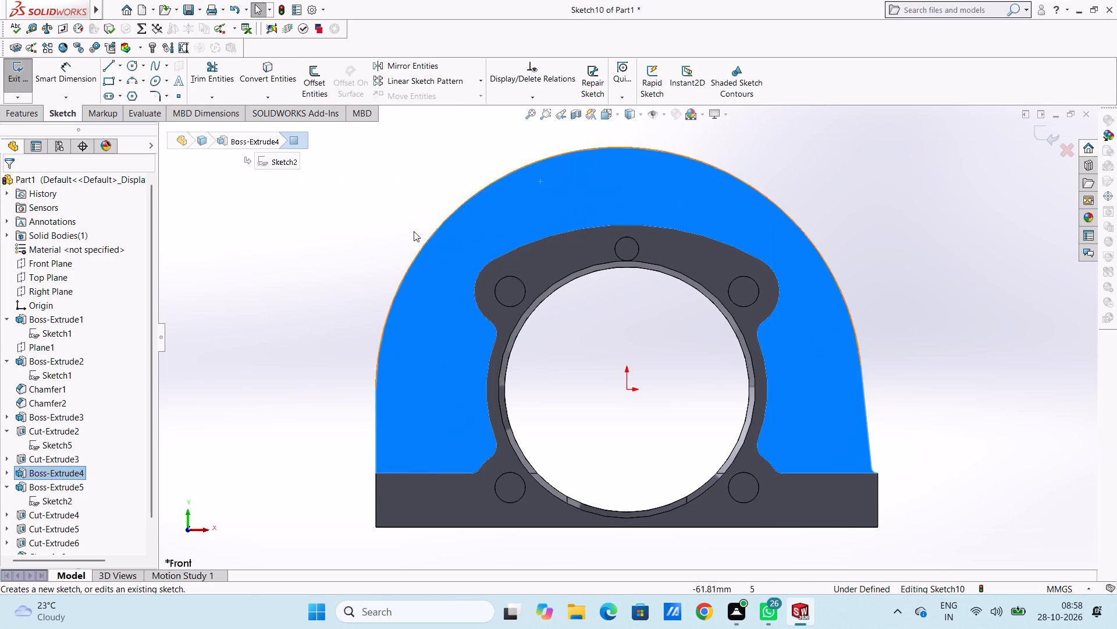
Offset the arch plate's curved outer edge 5 mm inward, in one direction only, with the offset dimension added.
{"action": "left_click", "coordinate": [258, 289]}
{"action": "left_click", "coordinate": [318, 77]}
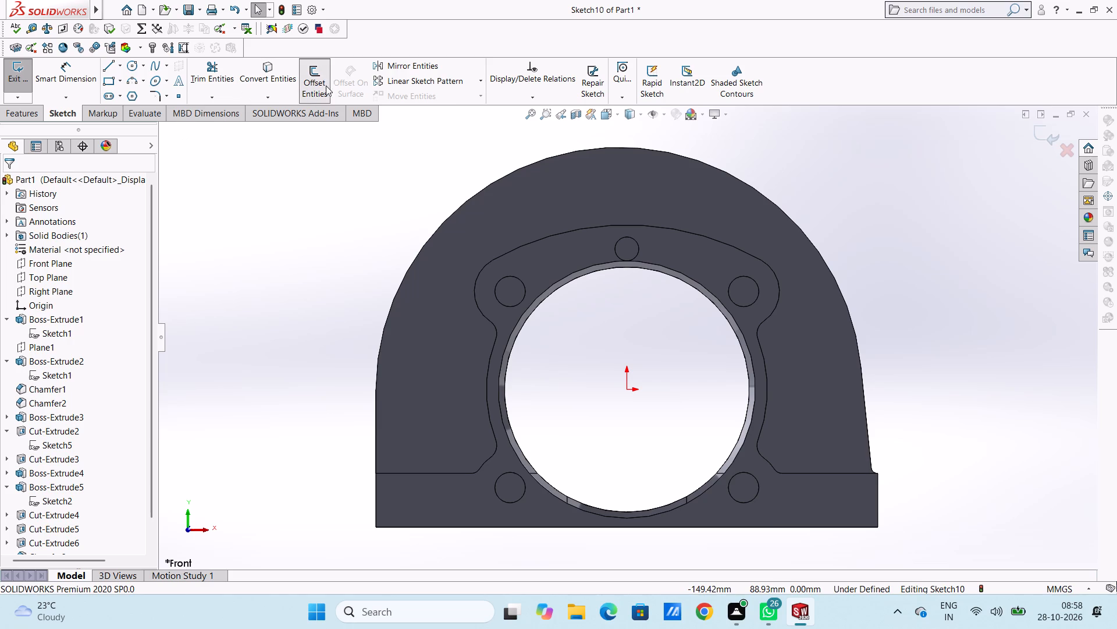
{"action": "left_click", "coordinate": [475, 192]}
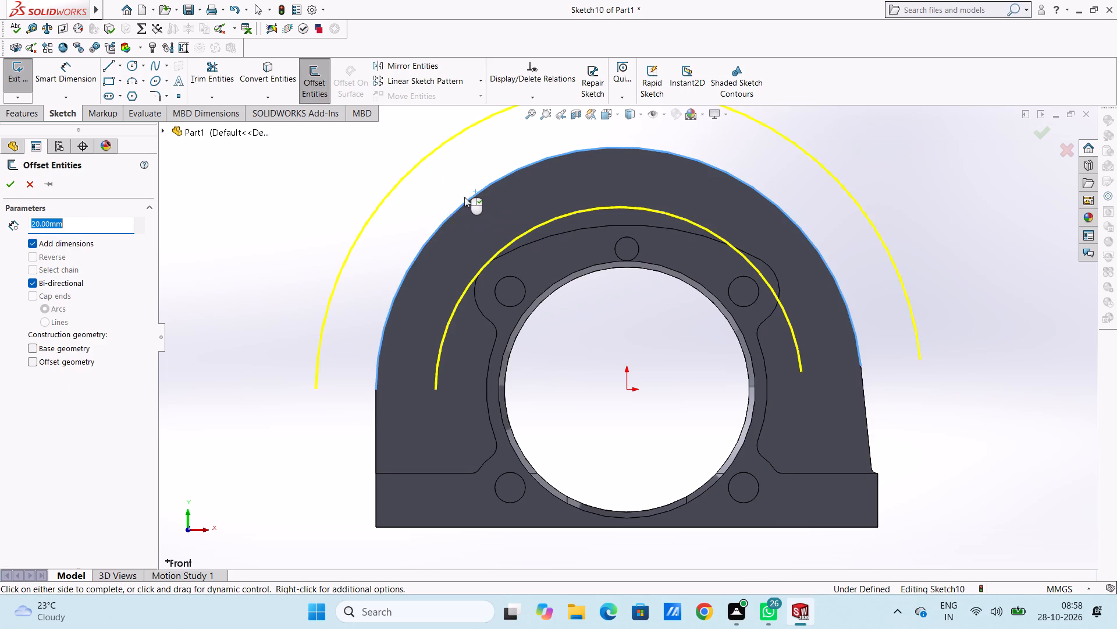
{"action": "key", "text": "3"}
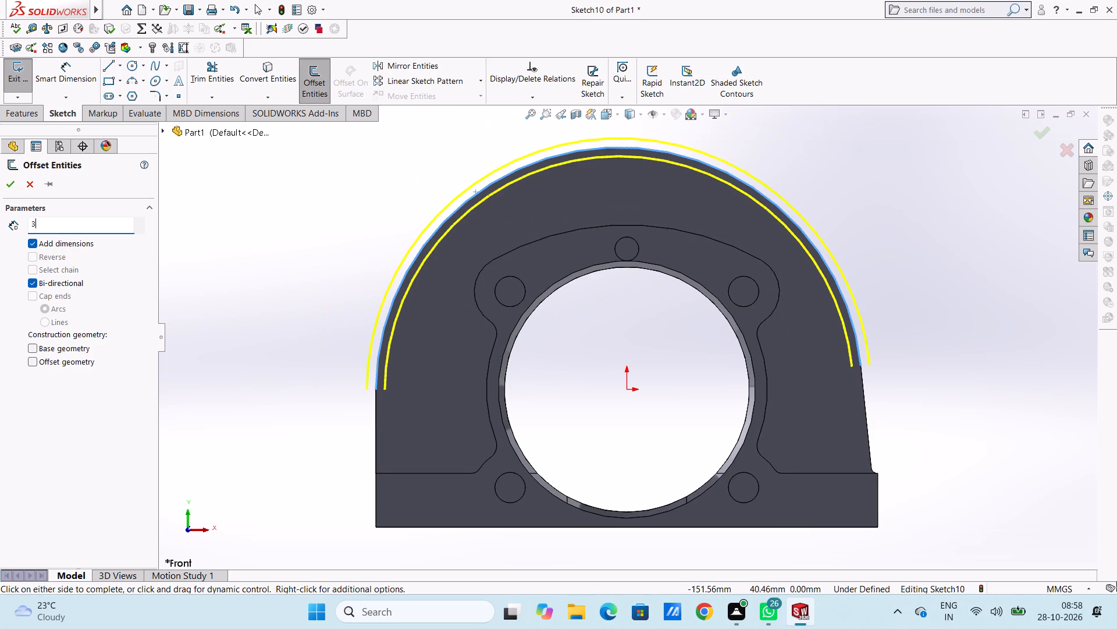
{"action": "key", "text": "Return"}
{"action": "key", "text": "4"}
{"action": "key", "text": "Return"}
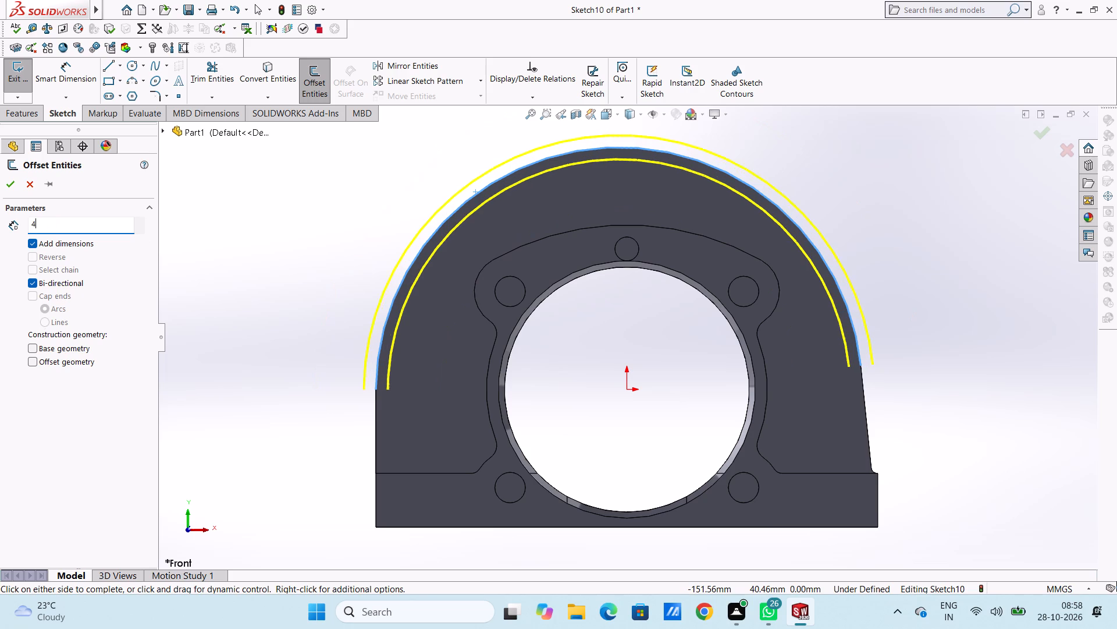
{"action": "key", "text": "5"}
{"action": "key", "text": "Return"}
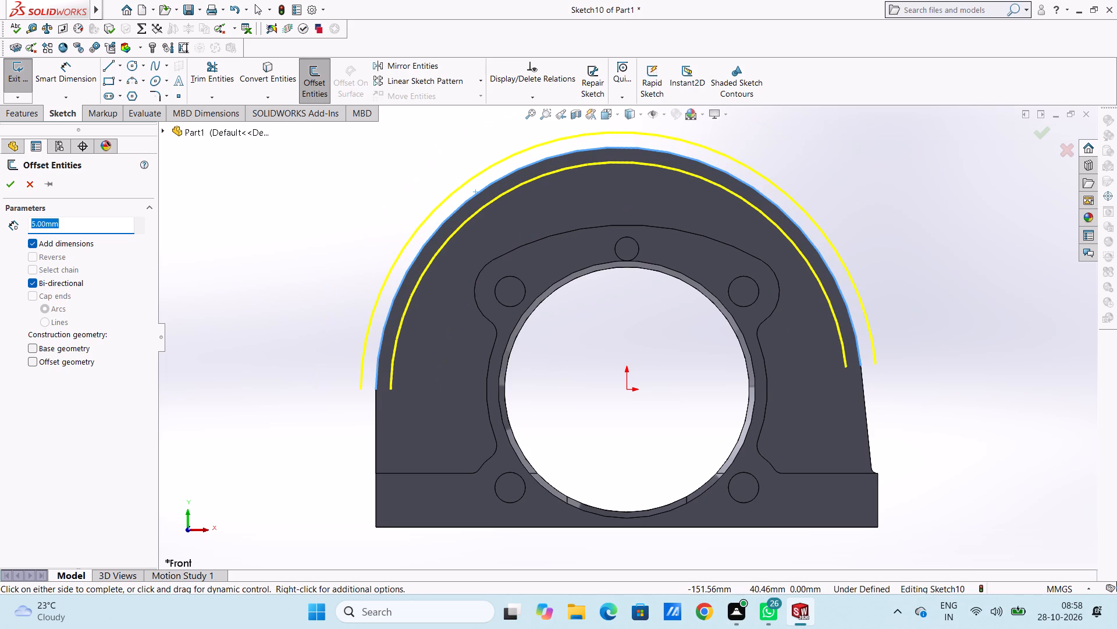
{"action": "left_click", "coordinate": [34, 280]}
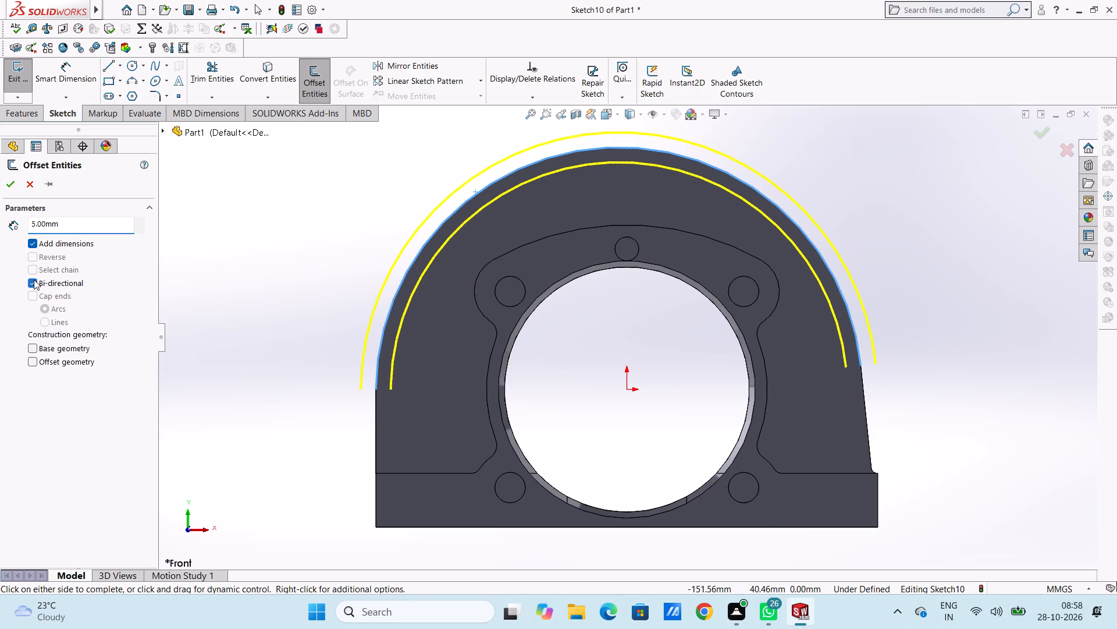
{"action": "left_click", "coordinate": [31, 256]}
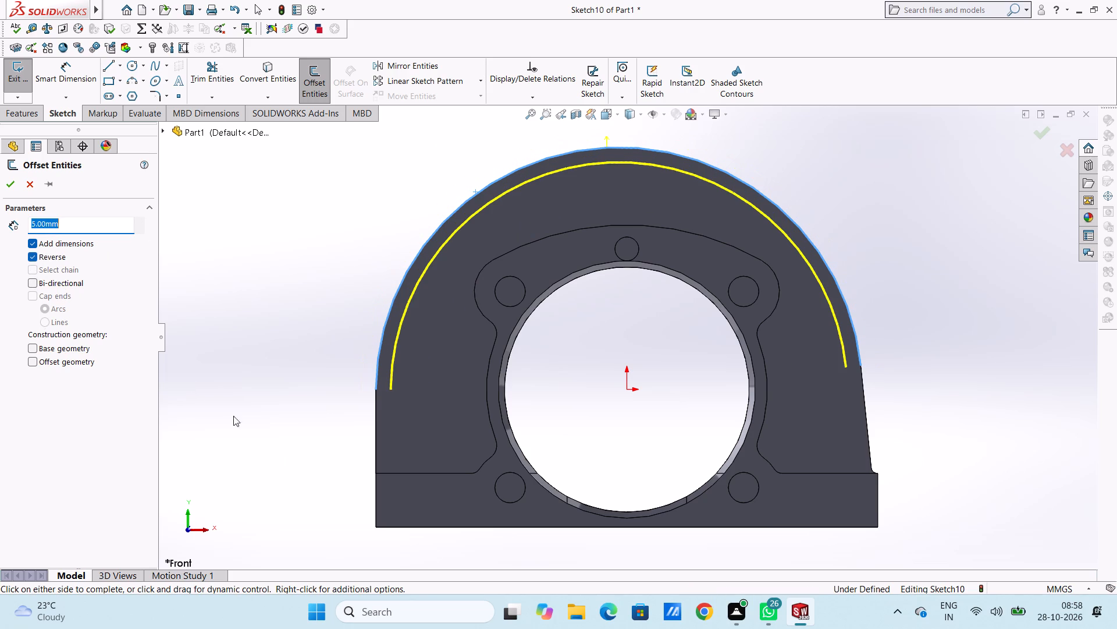
{"action": "left_click", "coordinate": [375, 423]}
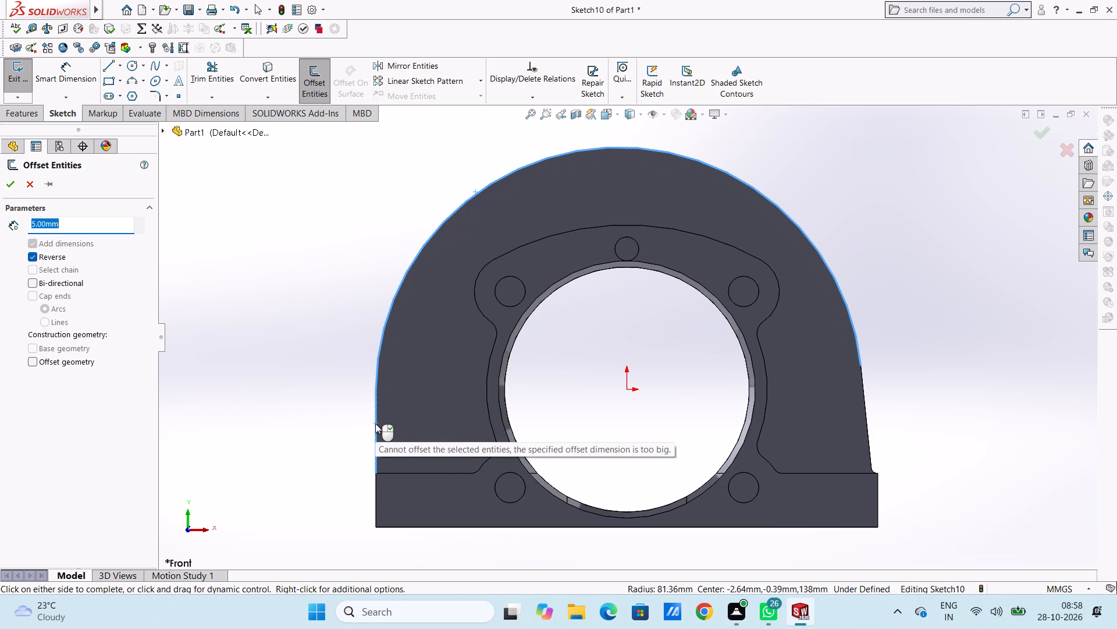
{"action": "left_click", "coordinate": [375, 423]}
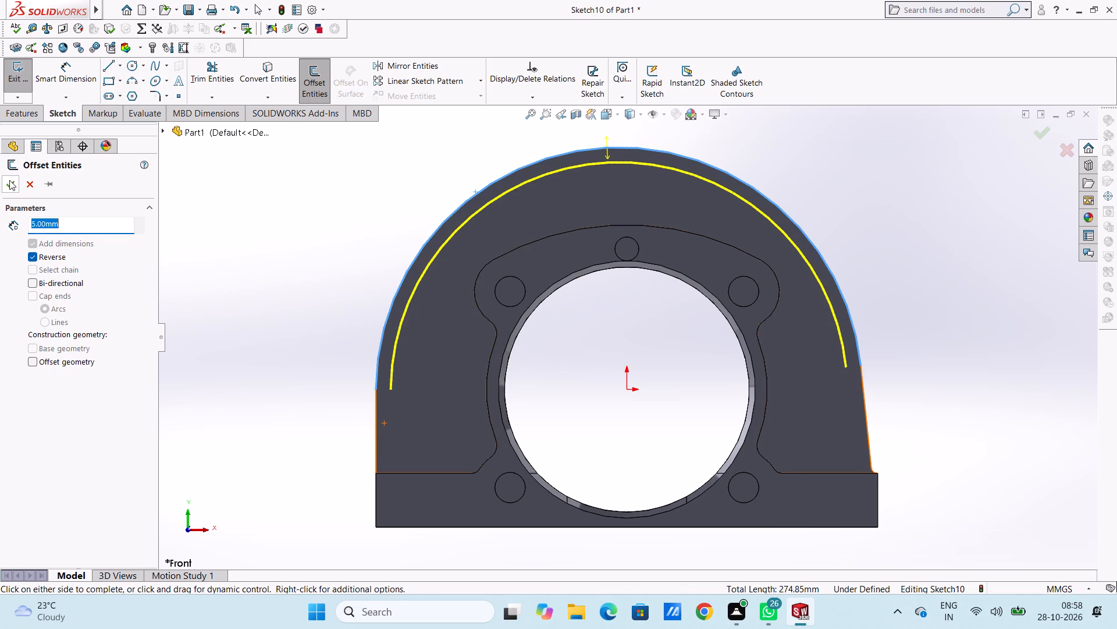
{"action": "left_click", "coordinate": [9, 180]}
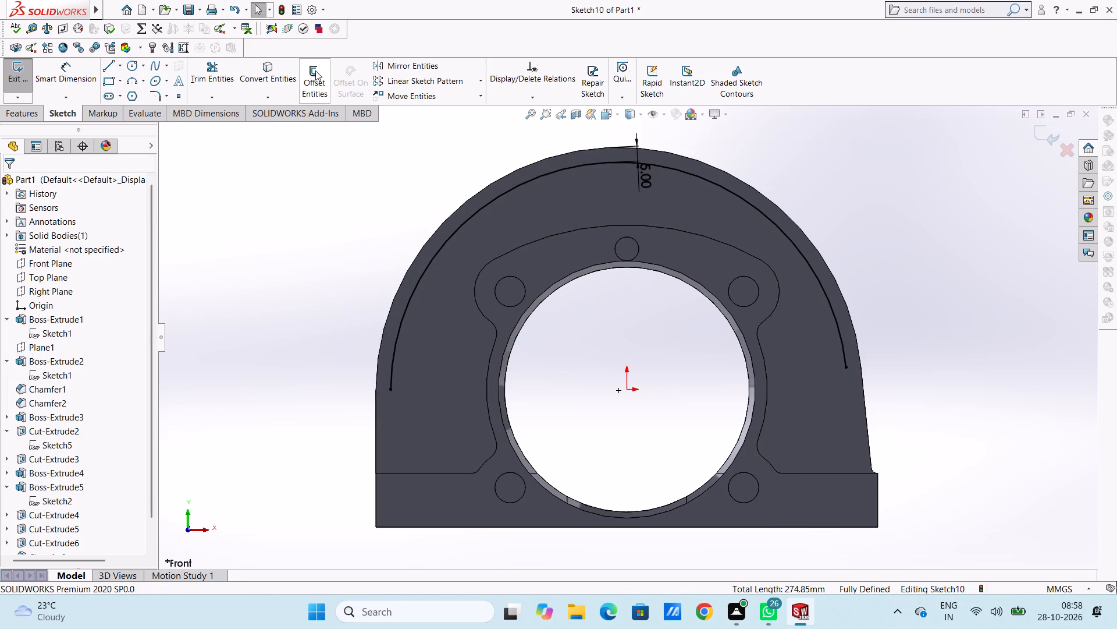
Offset the inner arch curve 5 mm outward onto the plate's curved outer edge, with the offset dimension added.
{"action": "left_click", "coordinate": [315, 70]}
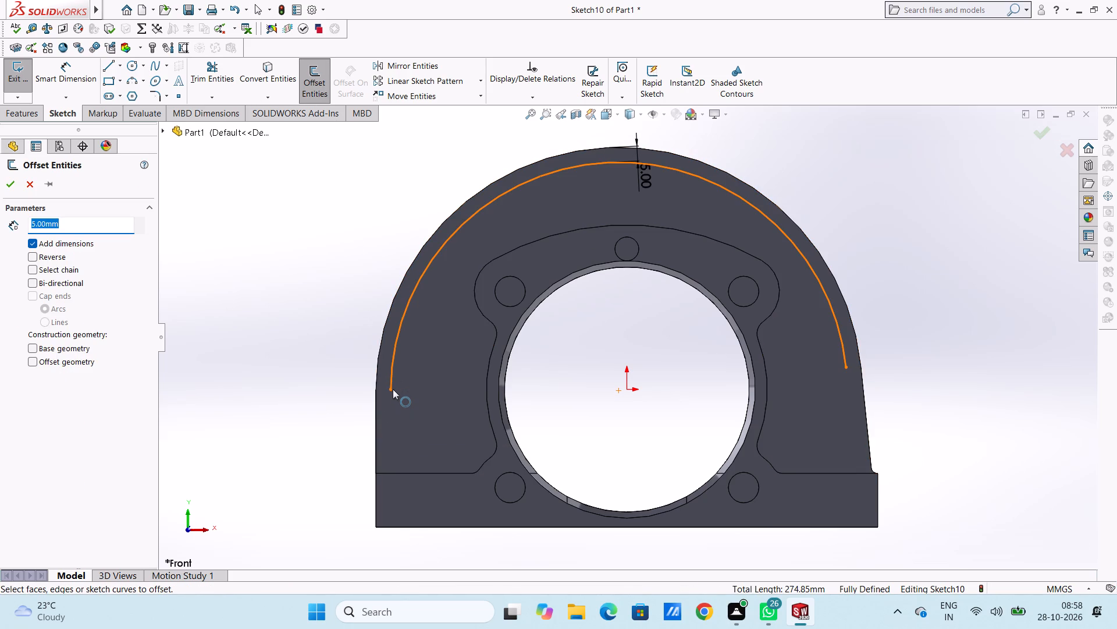
{"action": "left_click", "coordinate": [396, 348]}
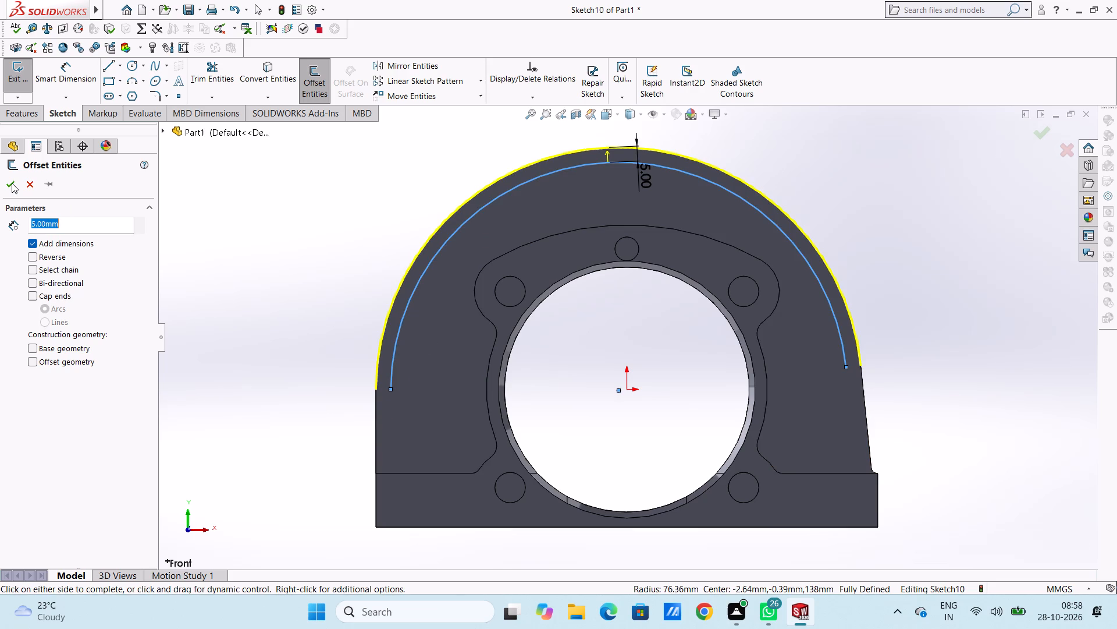
{"action": "left_click", "coordinate": [12, 183]}
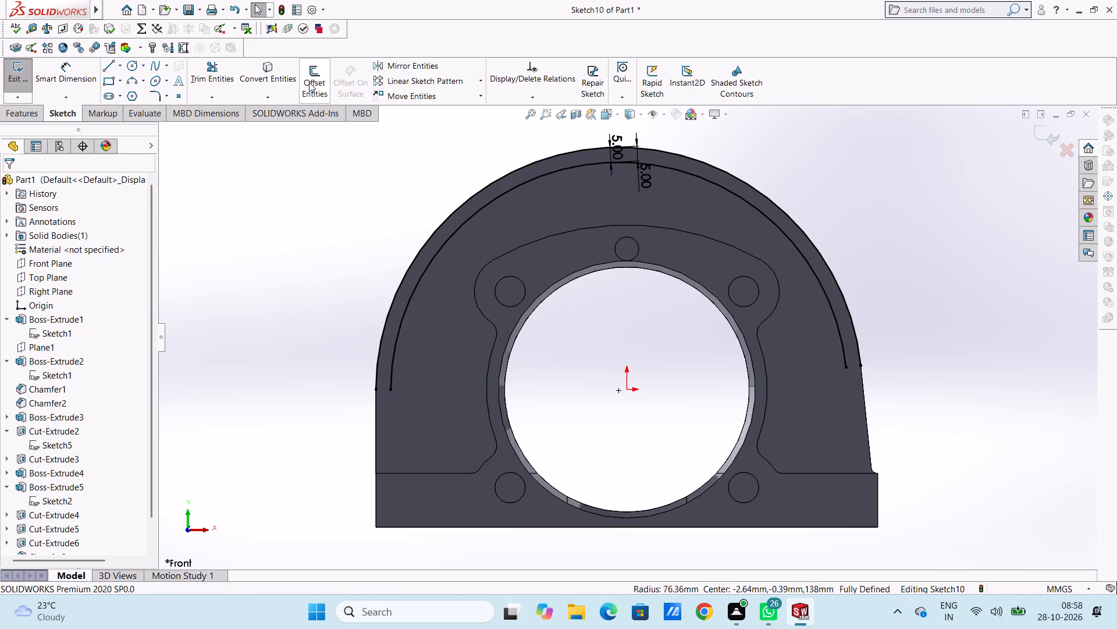
Offset the arch plate's vertical side edge 5 mm inward, and offset the resulting line 5 mm back outward with the direction reversed.
{"action": "left_click", "coordinate": [309, 82]}
{"action": "left_click", "coordinate": [376, 416]}
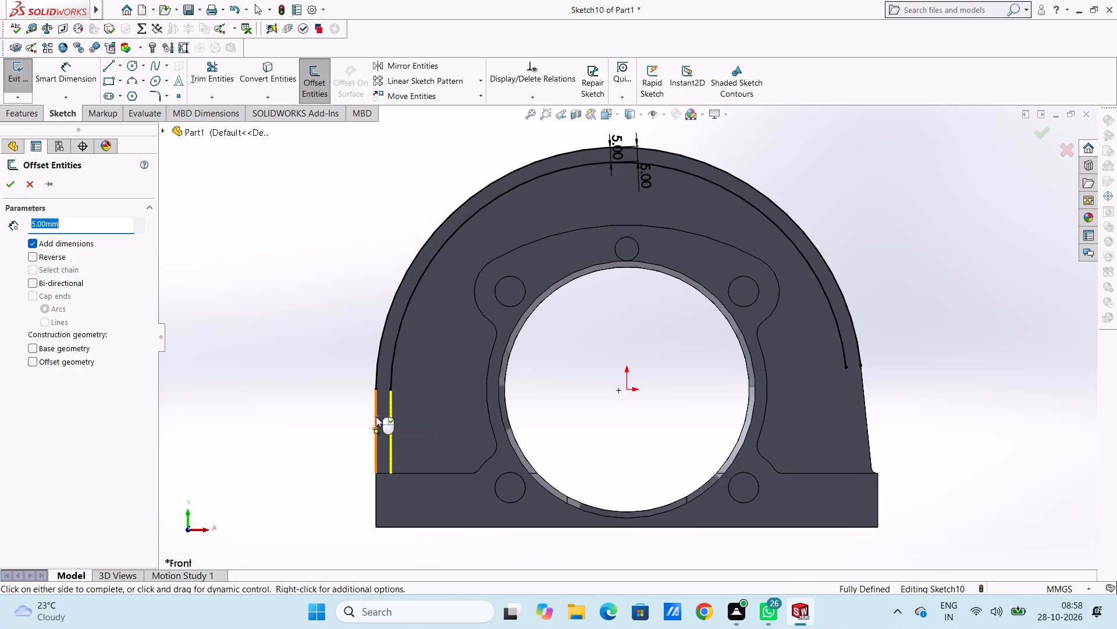
{"action": "left_click", "coordinate": [865, 409]}
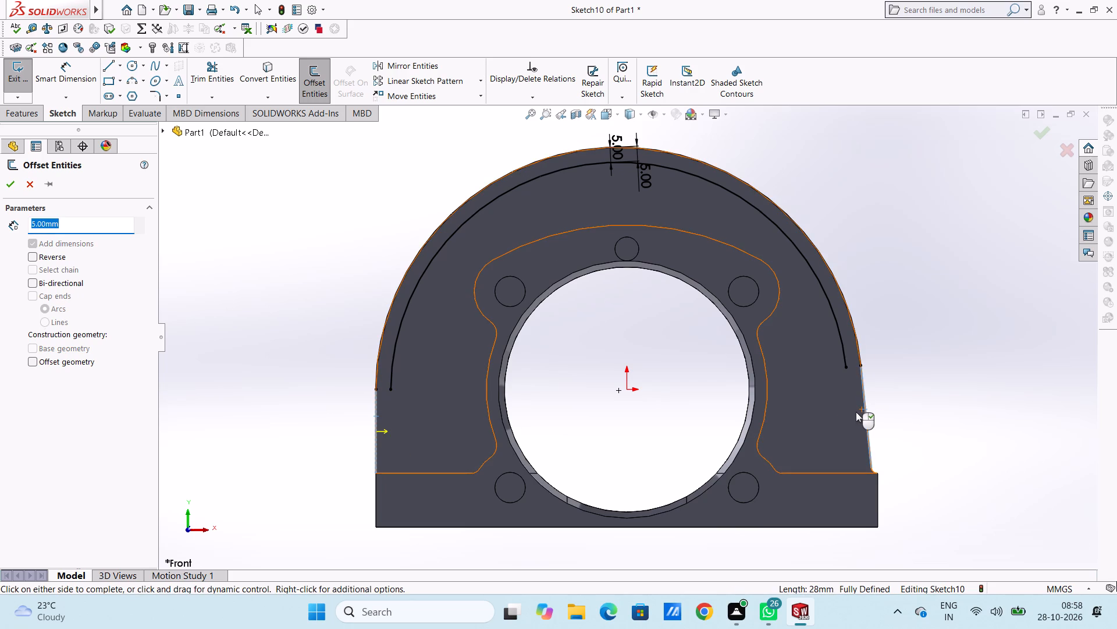
{"action": "left_click", "coordinate": [863, 391]}
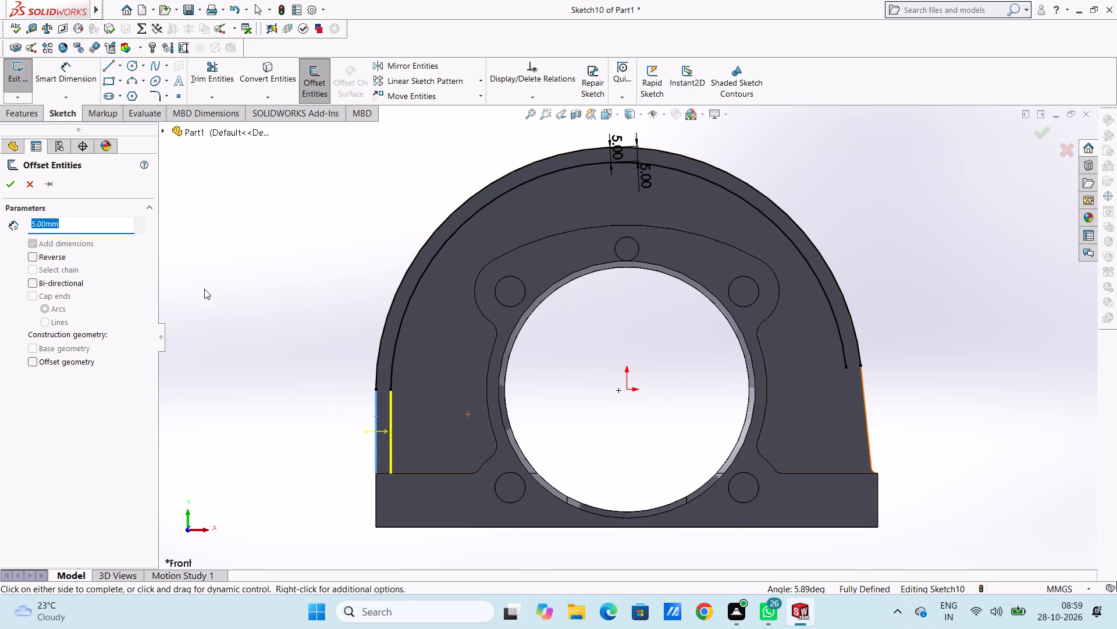
{"action": "left_click", "coordinate": [12, 187]}
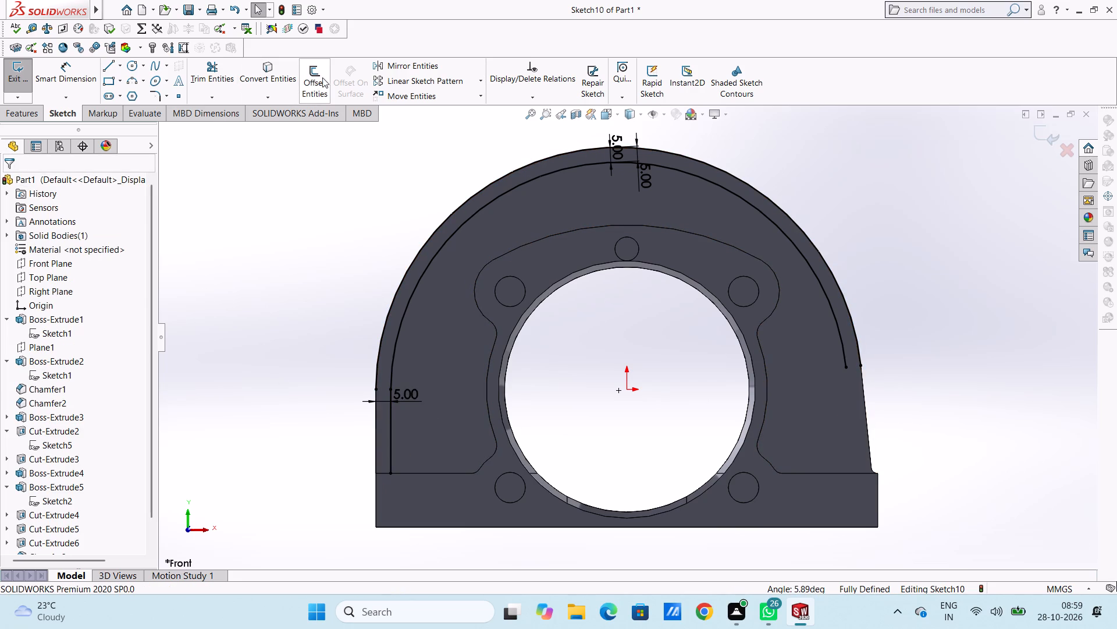
{"action": "left_click", "coordinate": [321, 74]}
{"action": "left_click", "coordinate": [393, 427]}
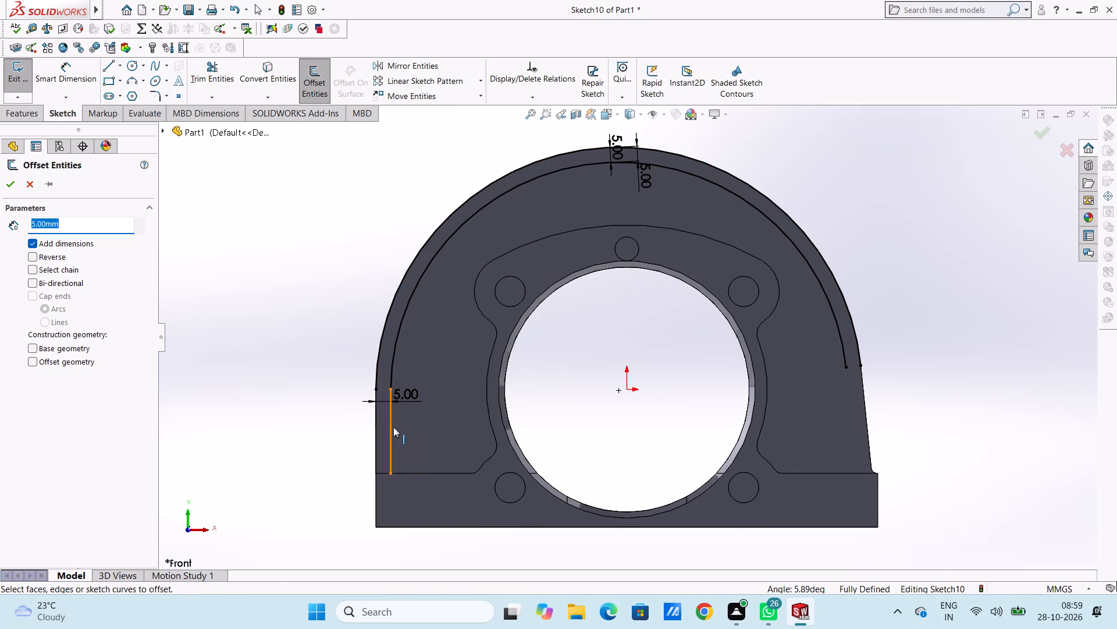
{"action": "left_click", "coordinate": [29, 256]}
{"action": "left_click", "coordinate": [9, 182]}
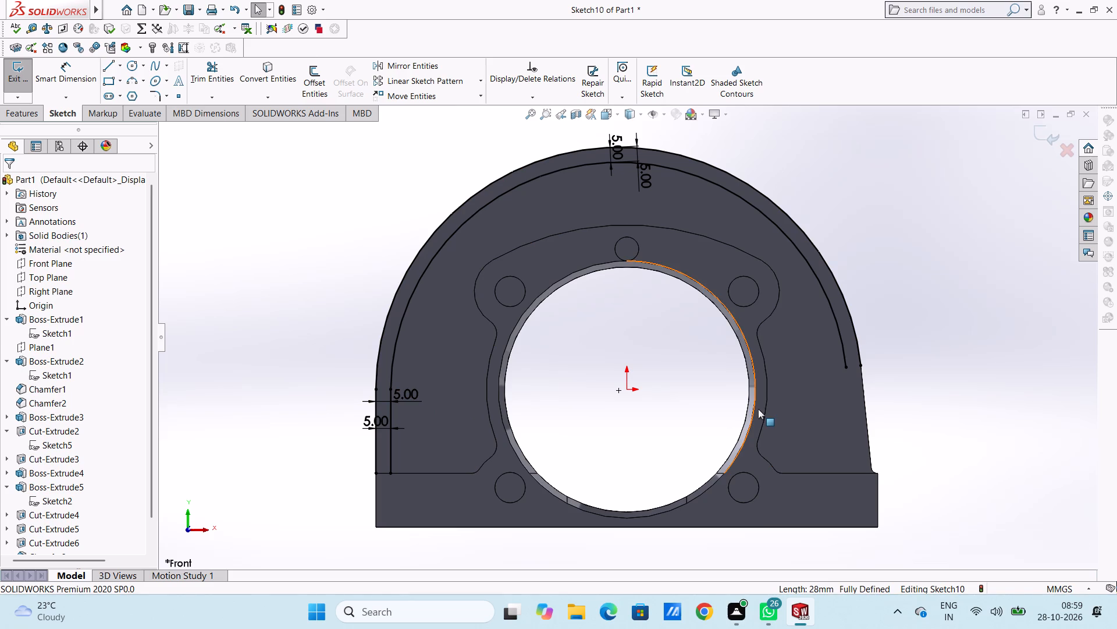
Offset the arch plate's slanted side edge 5 mm inward, and offset the resulting line 5 mm back outward with the direction reversed.
{"action": "scroll", "coordinate": [862, 427], "scroll_direction": "down", "scroll_amount": 3}
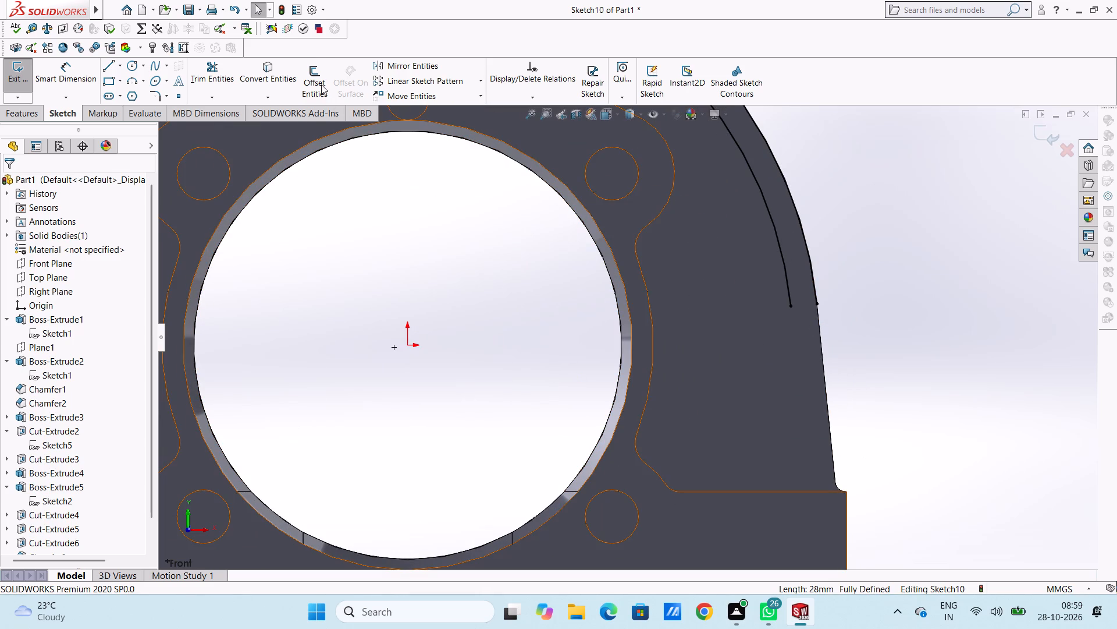
{"action": "left_click", "coordinate": [319, 80]}
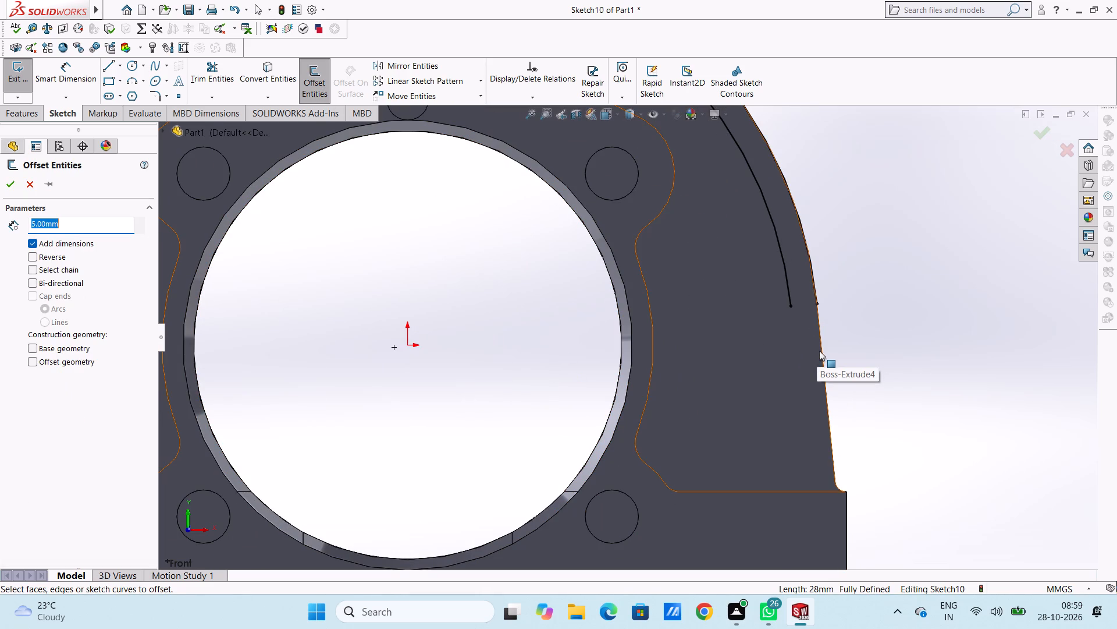
{"action": "left_click", "coordinate": [820, 352]}
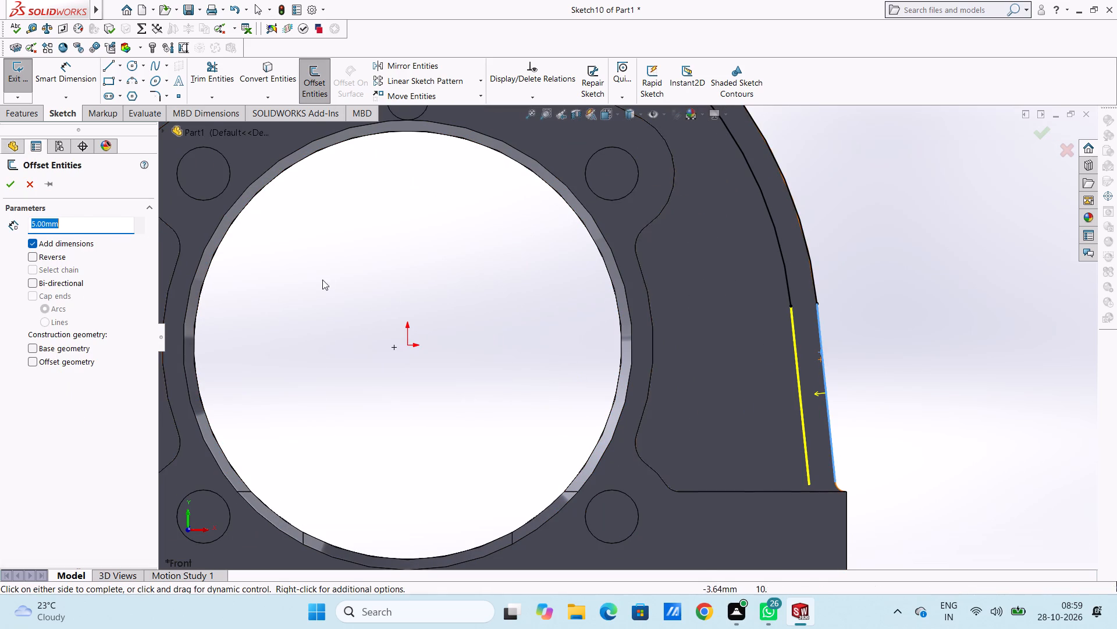
{"action": "left_click", "coordinate": [5, 181]}
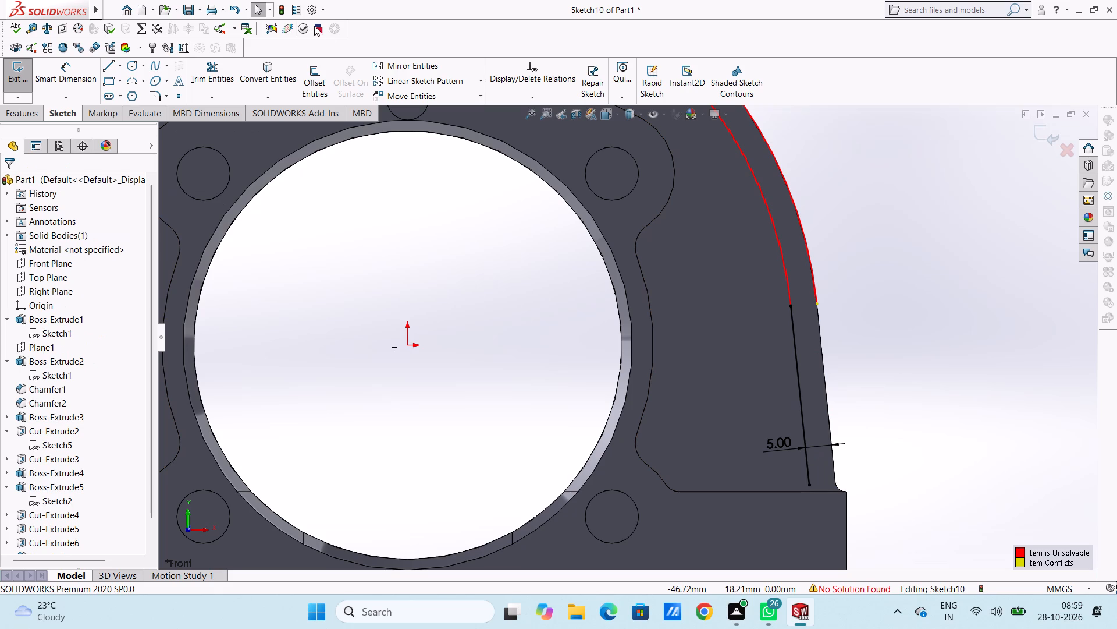
{"action": "left_click", "coordinate": [308, 75]}
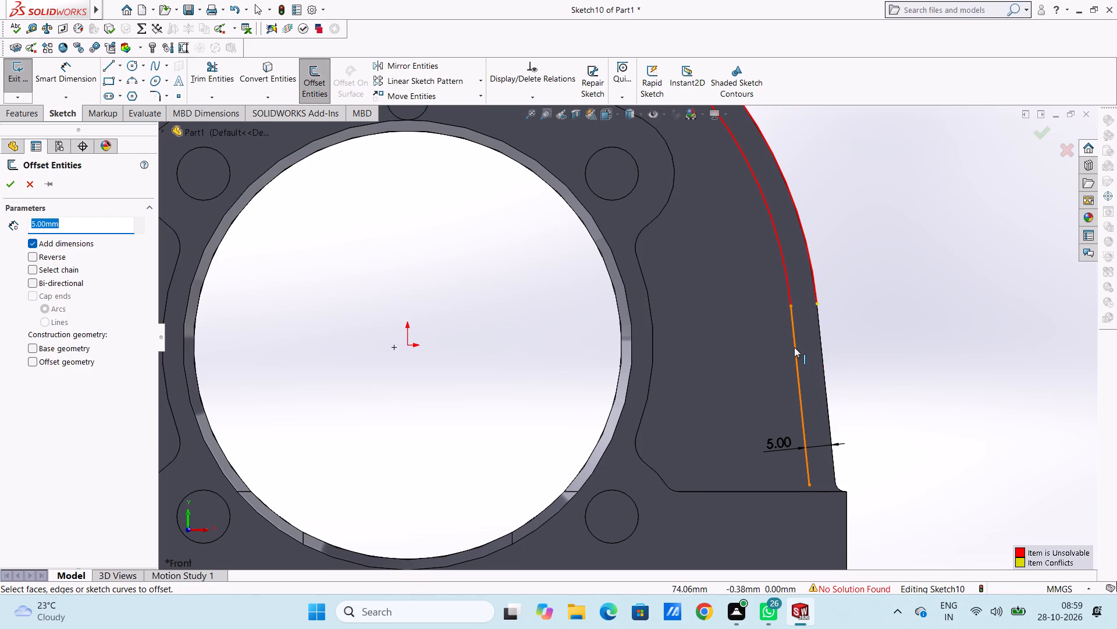
{"action": "left_click", "coordinate": [794, 347]}
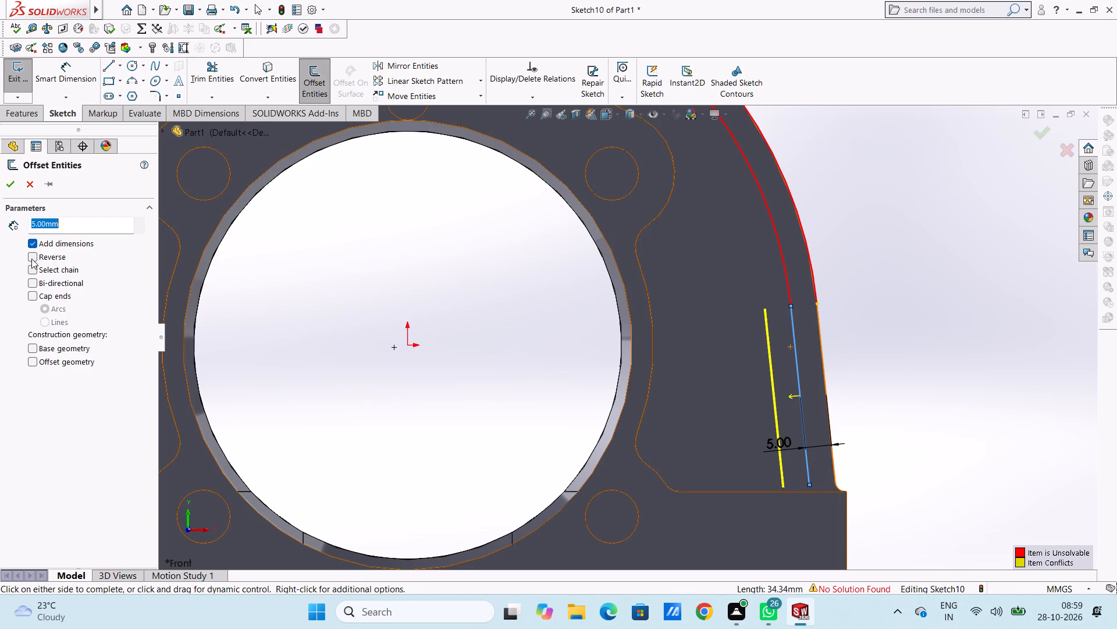
{"action": "left_click", "coordinate": [31, 256]}
{"action": "left_click", "coordinate": [12, 180]}
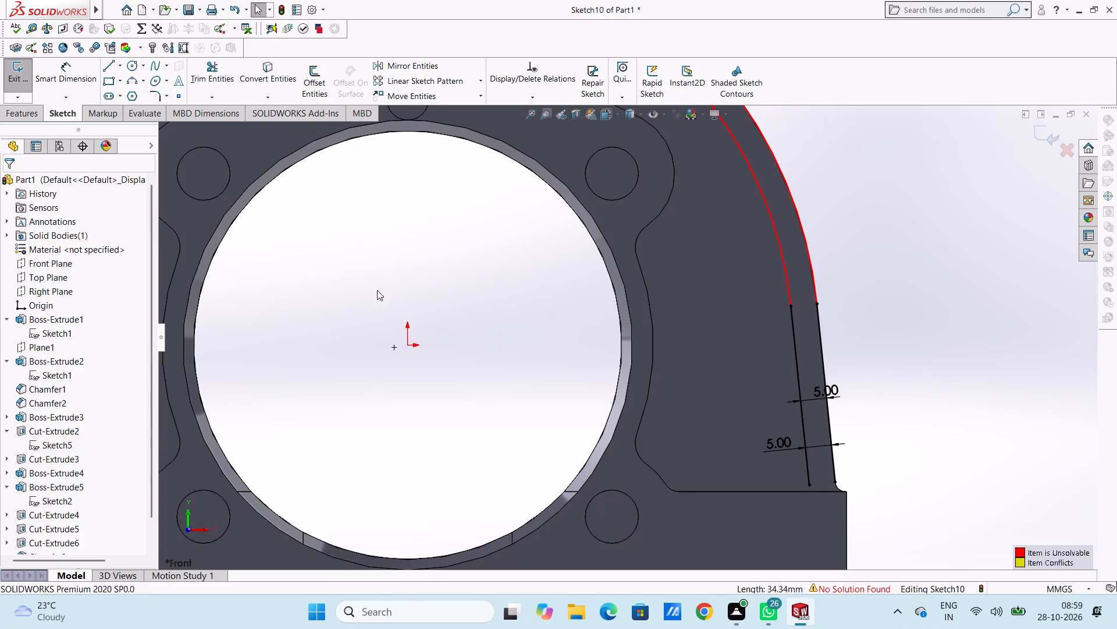
Select the conflicting 5 mm offset dimension, D2, at the top of the arch.
{"action": "left_click", "coordinate": [400, 299]}
{"action": "scroll", "coordinate": [400, 299], "scroll_direction": "up", "scroll_amount": 10}
{"action": "scroll", "coordinate": [530, 216], "scroll_direction": "down", "scroll_amount": 3}
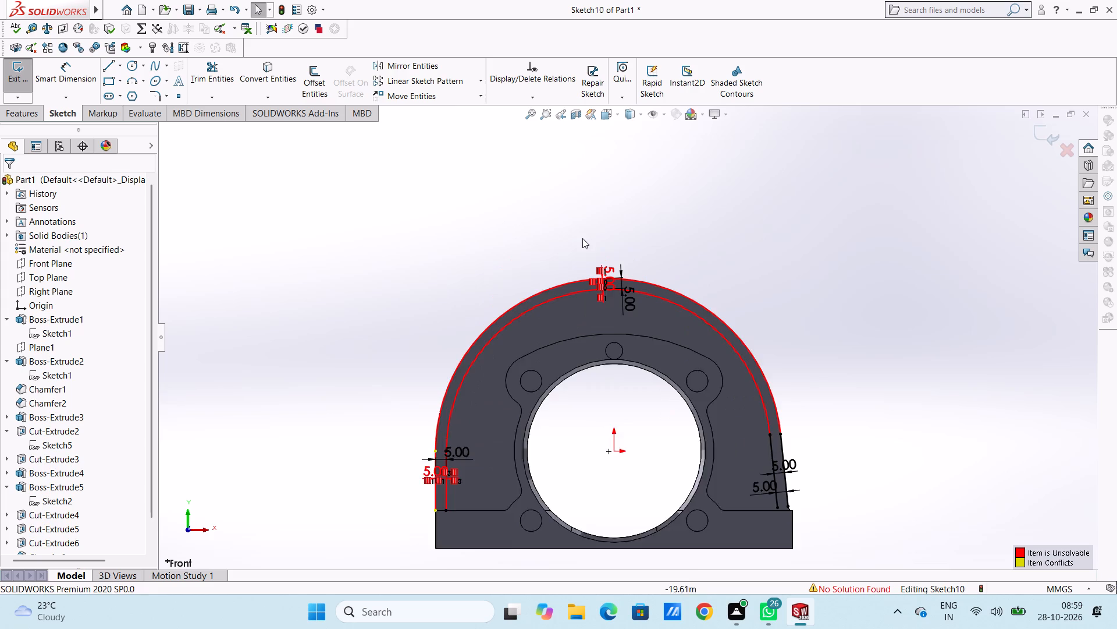
{"action": "scroll", "coordinate": [582, 238], "scroll_direction": "down", "scroll_amount": 1}
{"action": "left_click", "coordinate": [617, 293]}
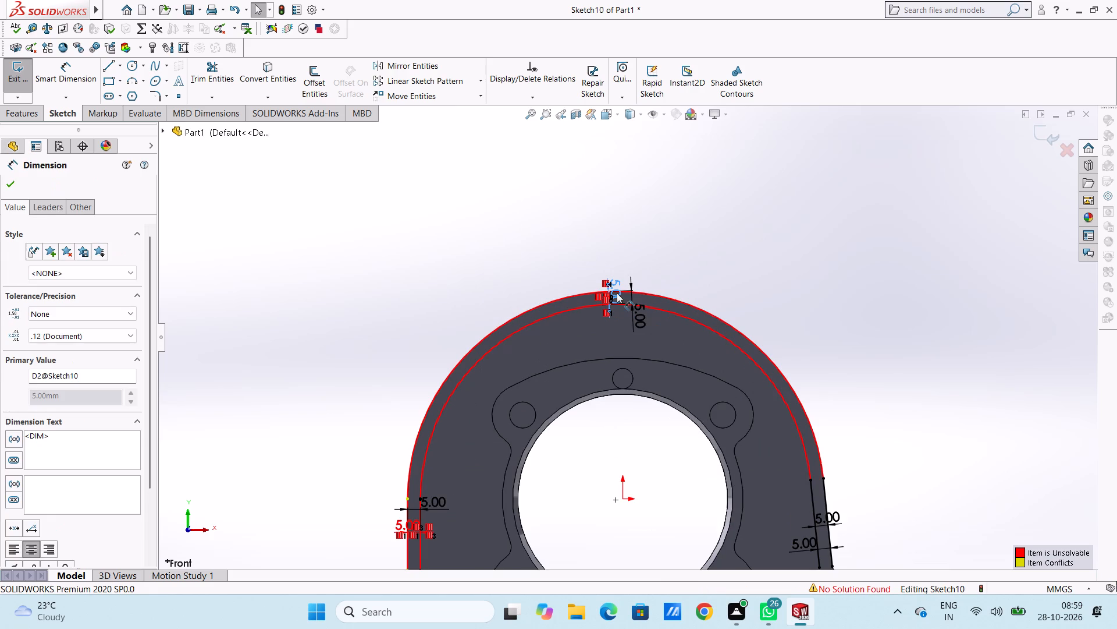
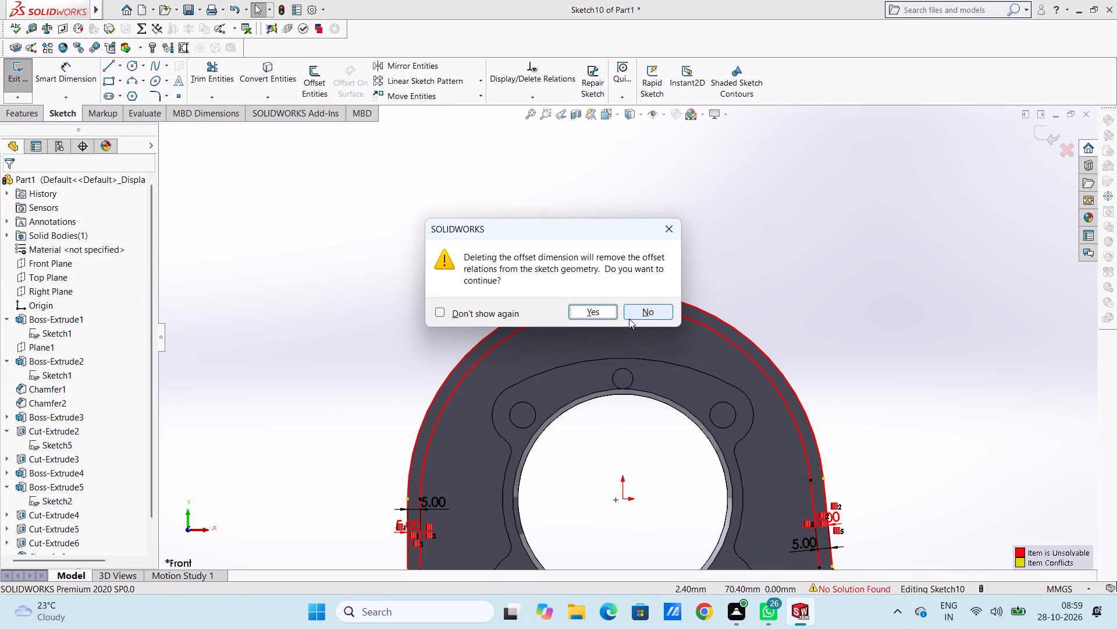
Delete the conflicting 5 mm offset dimension at the arch top together with its offset relations.
{"action": "left_click", "coordinate": [581, 308]}
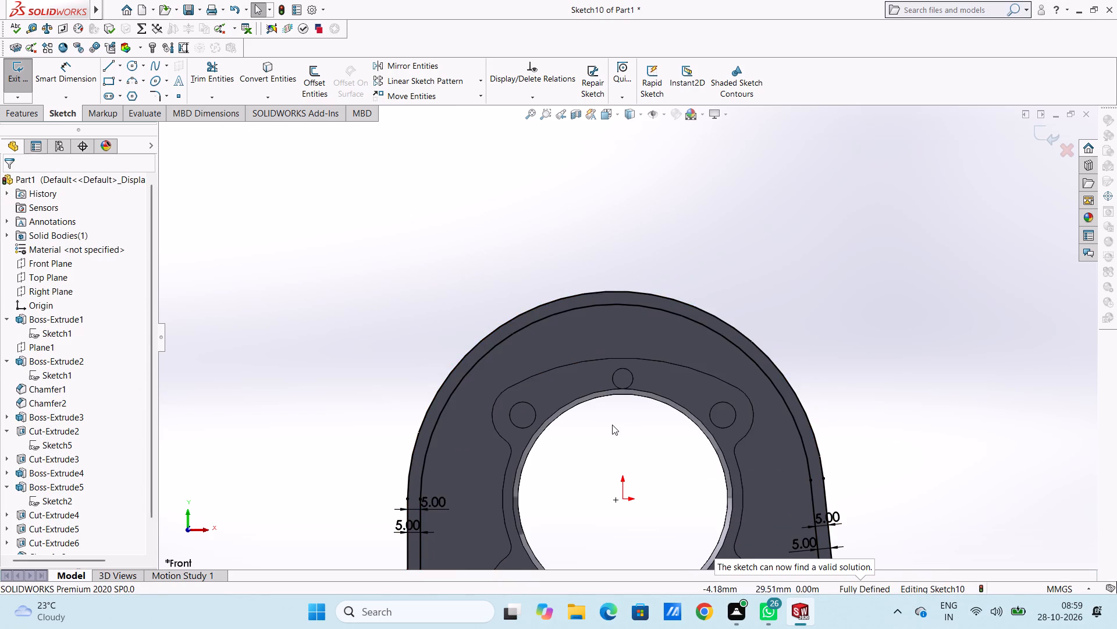
Draw a 5 mm horizontal line closing the border's foot between the inner and outer vertical side lines.
{"action": "scroll", "coordinate": [613, 427], "scroll_direction": "up", "scroll_amount": 2}
{"action": "scroll", "coordinate": [615, 440], "scroll_direction": "down", "scroll_amount": 3}
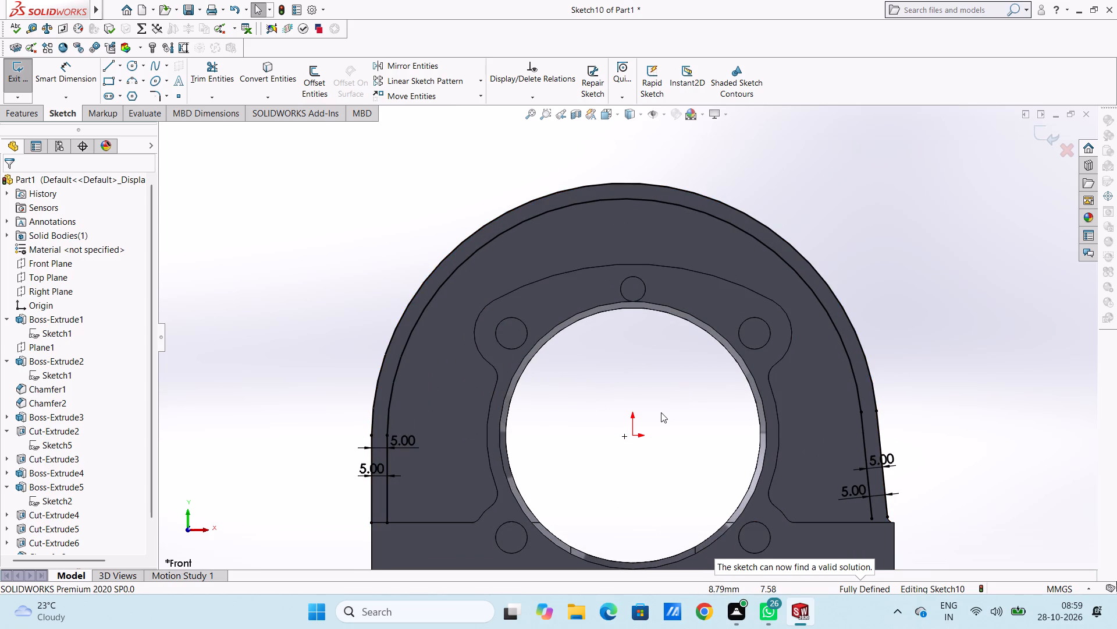
{"action": "scroll", "coordinate": [661, 412], "scroll_direction": "up", "scroll_amount": 2}
{"action": "scroll", "coordinate": [658, 473], "scroll_direction": "down", "scroll_amount": 1}
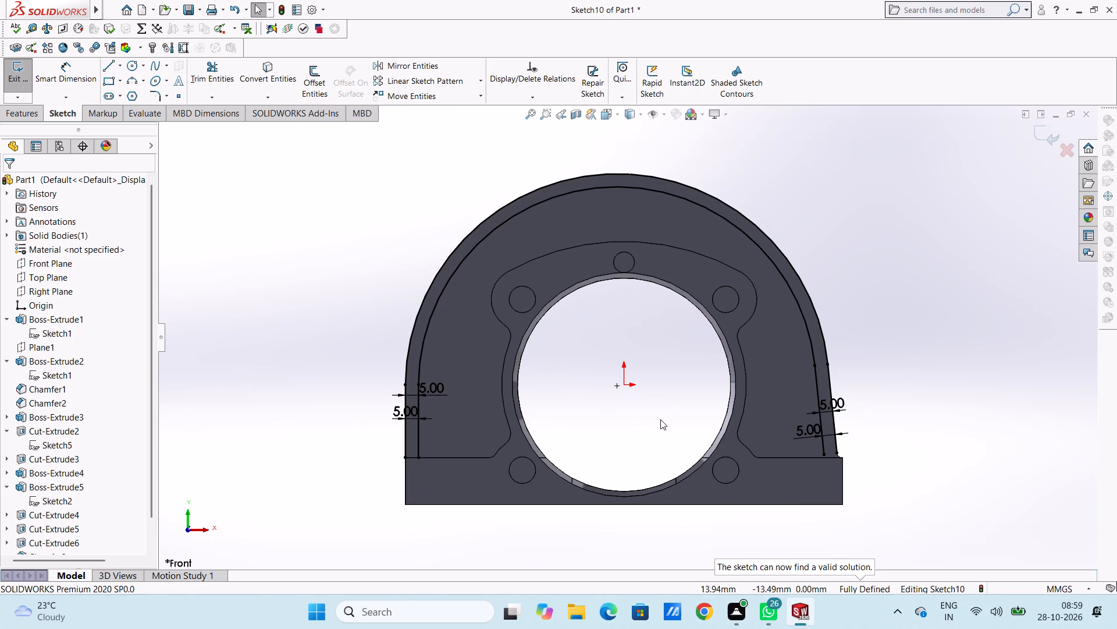
{"action": "left_click", "coordinate": [108, 67]}
{"action": "scroll", "coordinate": [445, 462], "scroll_direction": "down", "scroll_amount": 2}
{"action": "left_click", "coordinate": [408, 444]}
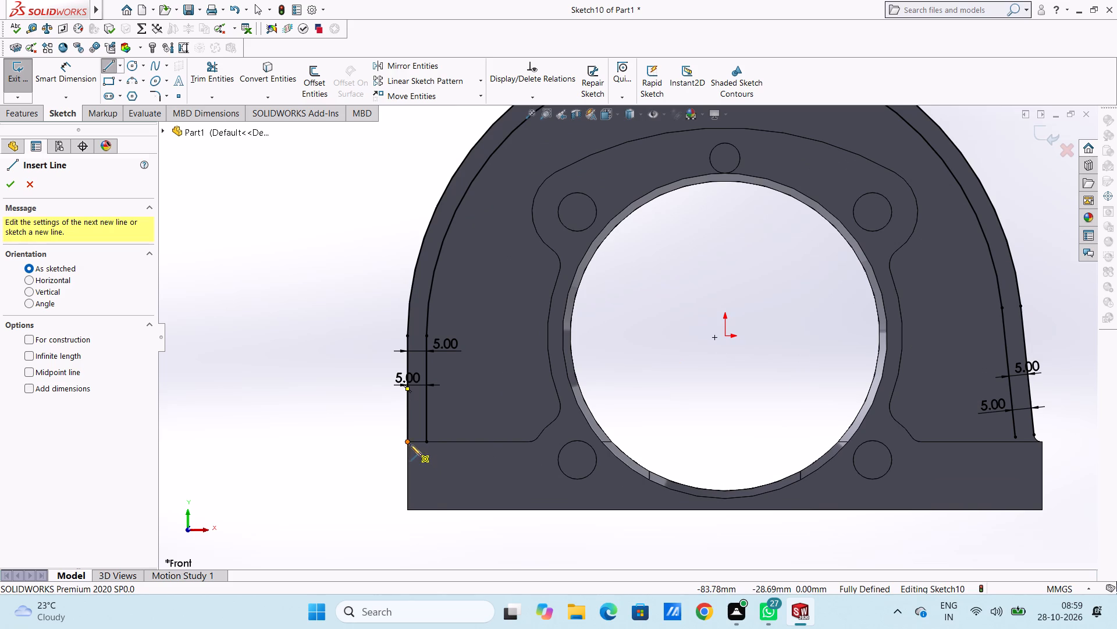
{"action": "left_click", "coordinate": [428, 443]}
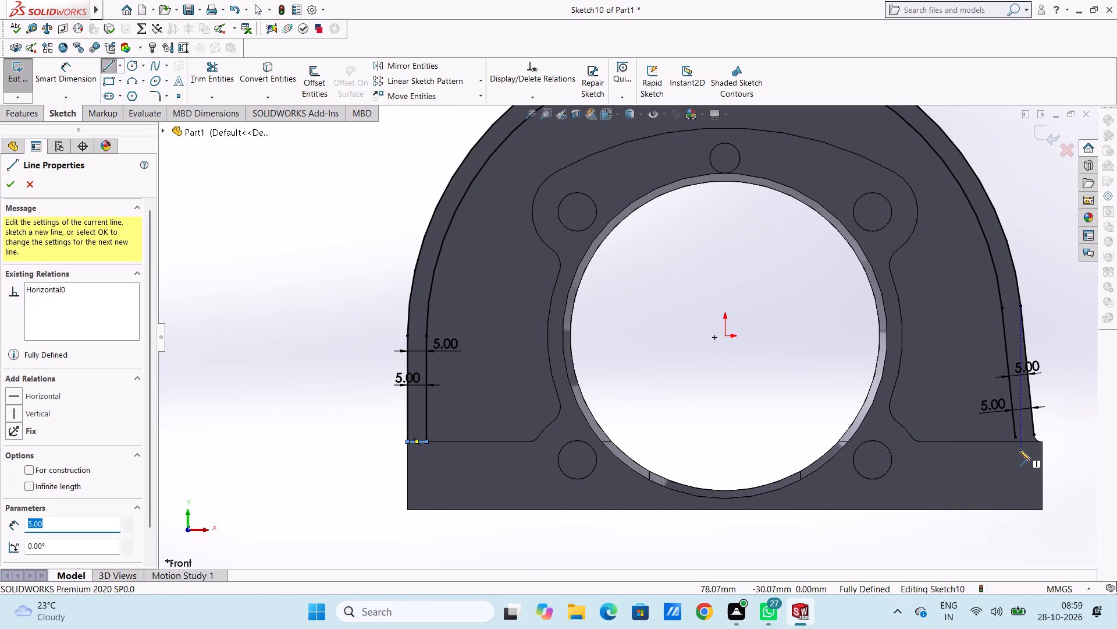
Extend the inner slanted line with a short line to the base edge, and draw a horizontal line about 7.16 mm long to the base's corner.
{"action": "scroll", "coordinate": [1019, 450], "scroll_direction": "down", "scroll_amount": 1}
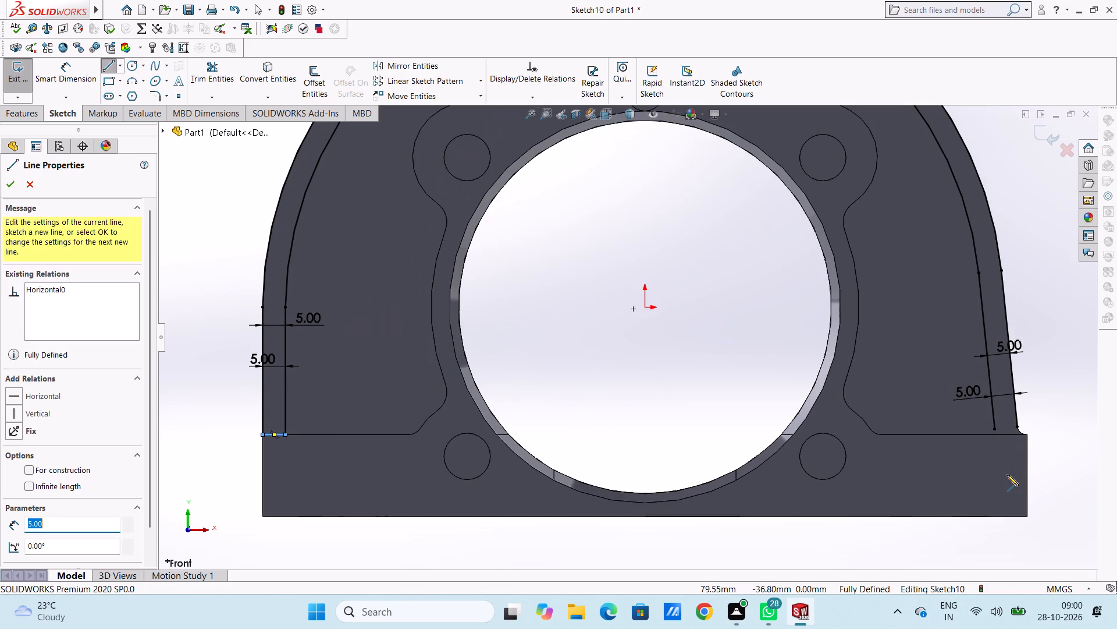
{"action": "scroll", "coordinate": [1006, 475], "scroll_direction": "down", "scroll_amount": 2}
{"action": "scroll", "coordinate": [963, 430], "scroll_direction": "down", "scroll_amount": 1}
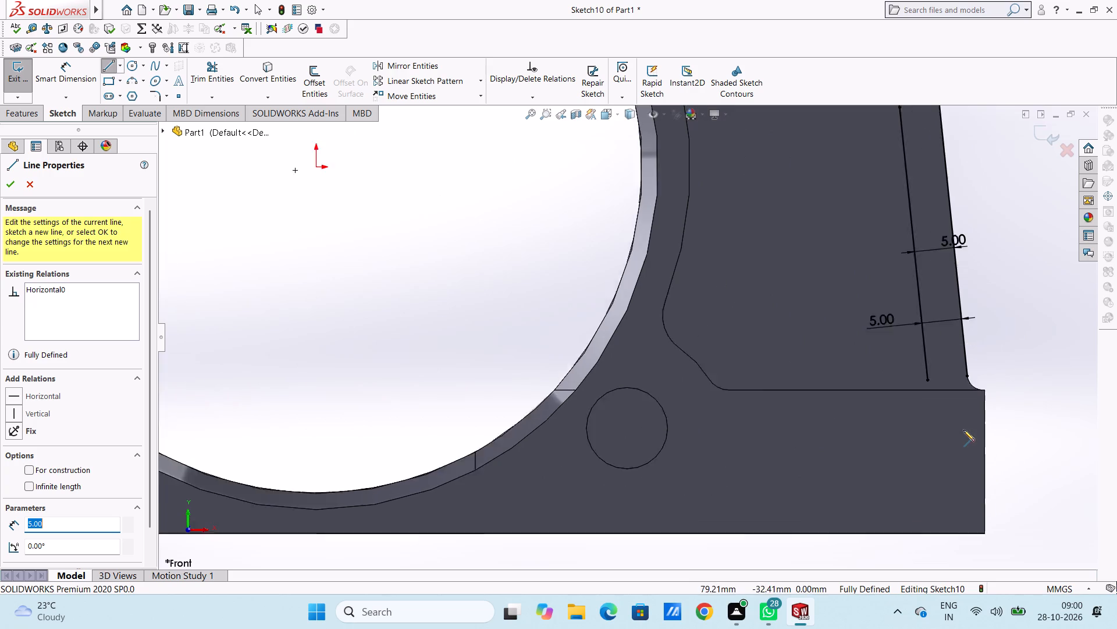
{"action": "scroll", "coordinate": [963, 430], "scroll_direction": "down", "scroll_amount": 3}
{"action": "left_click", "coordinate": [839, 327]}
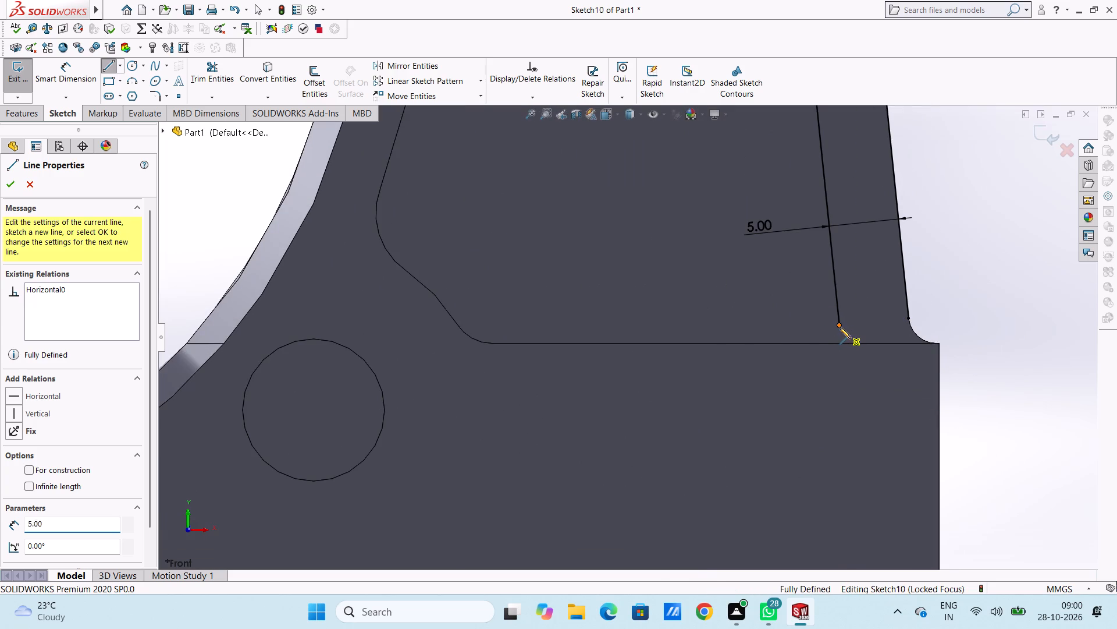
{"action": "left_click", "coordinate": [839, 344]}
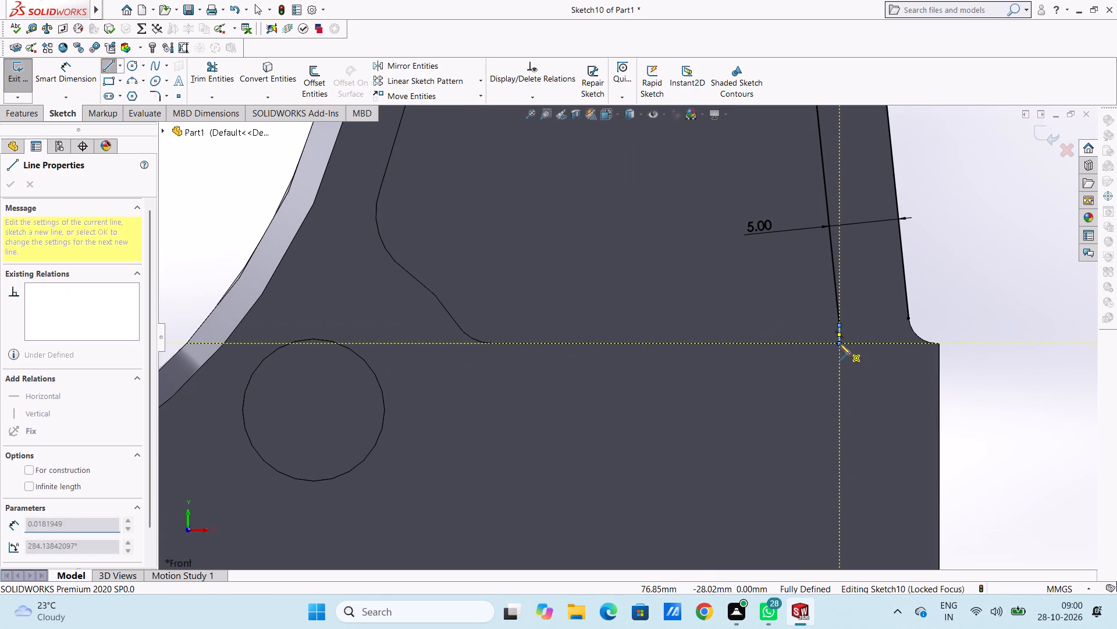
{"action": "left_click", "coordinate": [940, 344]}
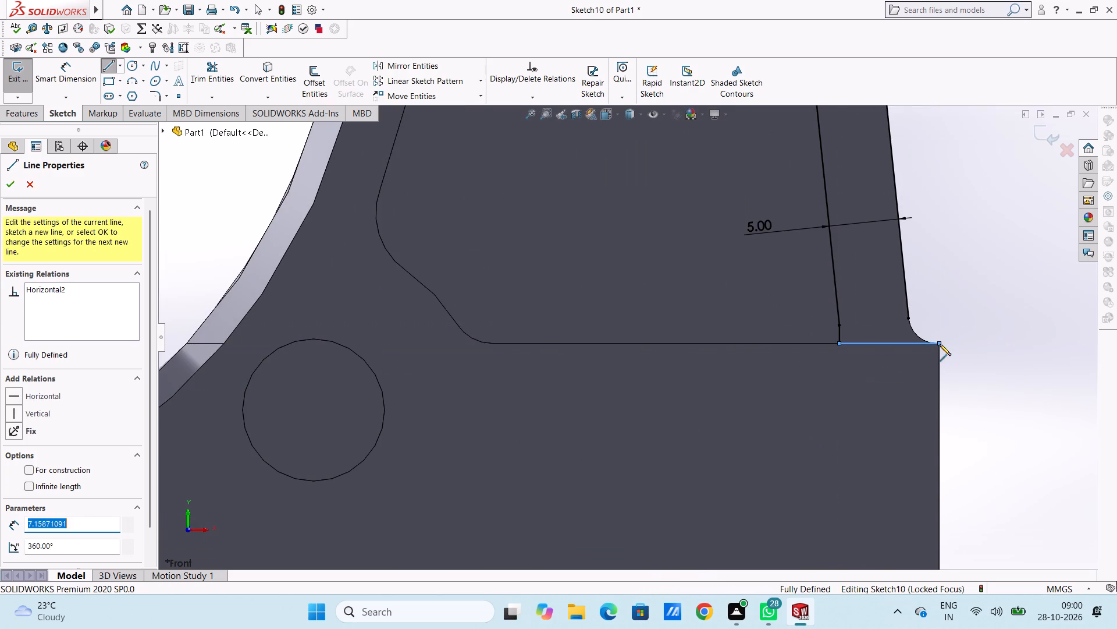
{"action": "right_click", "coordinate": [969, 266]}
{"action": "left_click", "coordinate": [983, 277]}
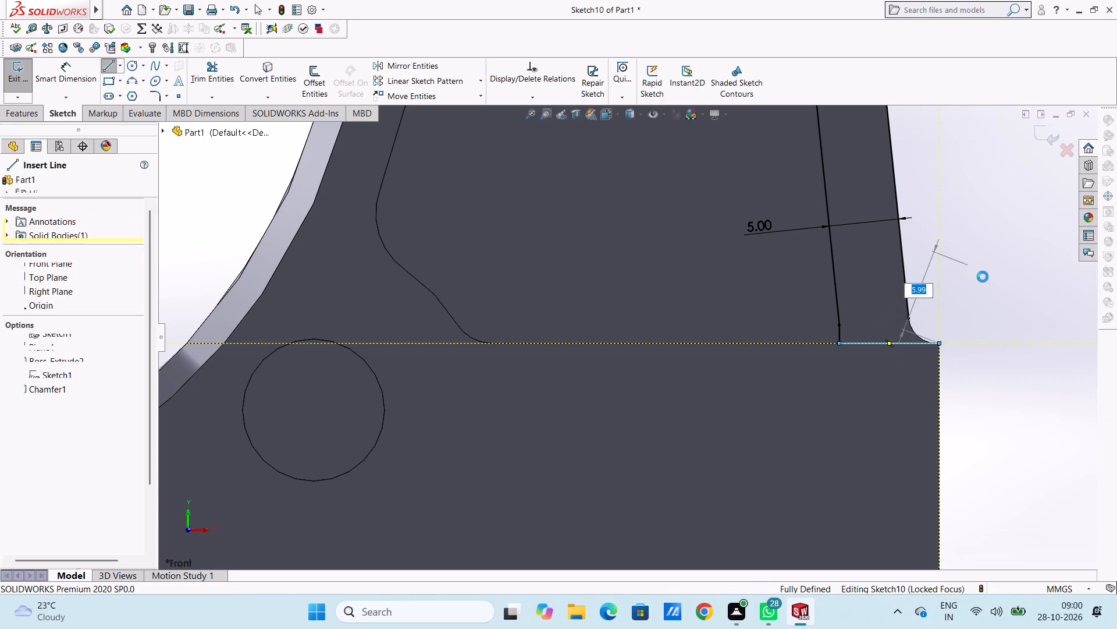
{"action": "left_click", "coordinate": [973, 264]}
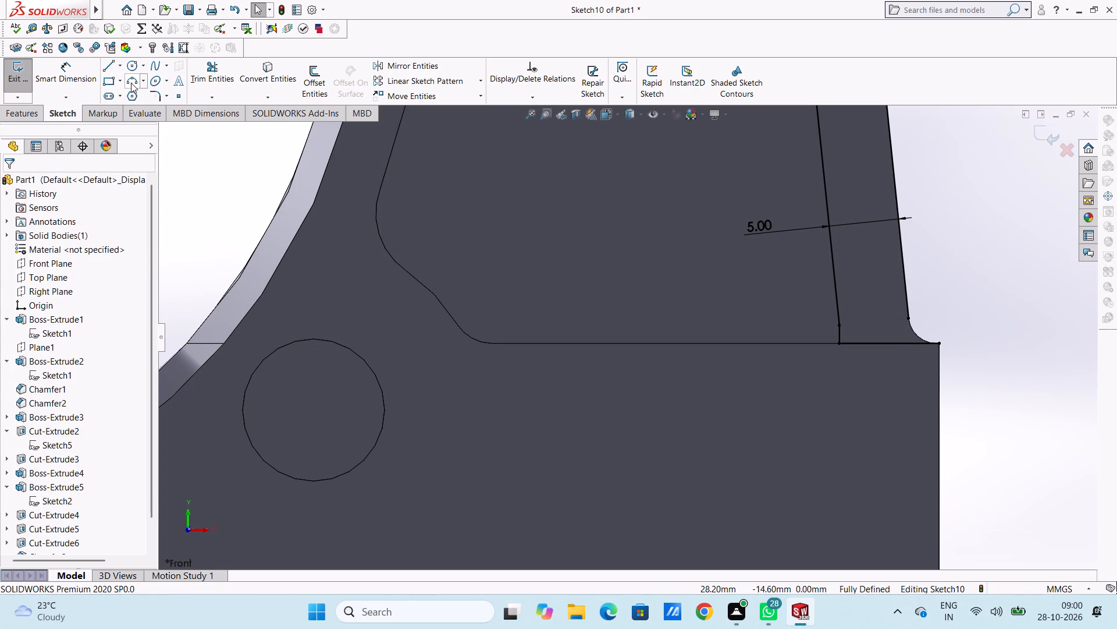
Draw a three-point arc along the foot fillet from the outer slanted line's lower end to the base's corner.
{"action": "left_click", "coordinate": [131, 83]}
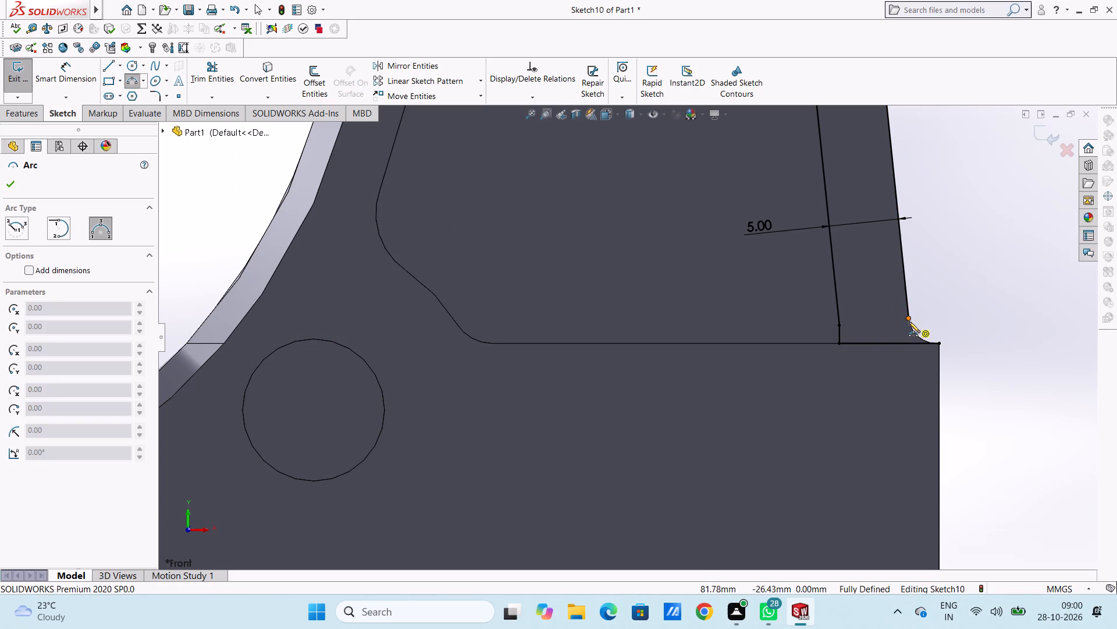
{"action": "left_click", "coordinate": [909, 321]}
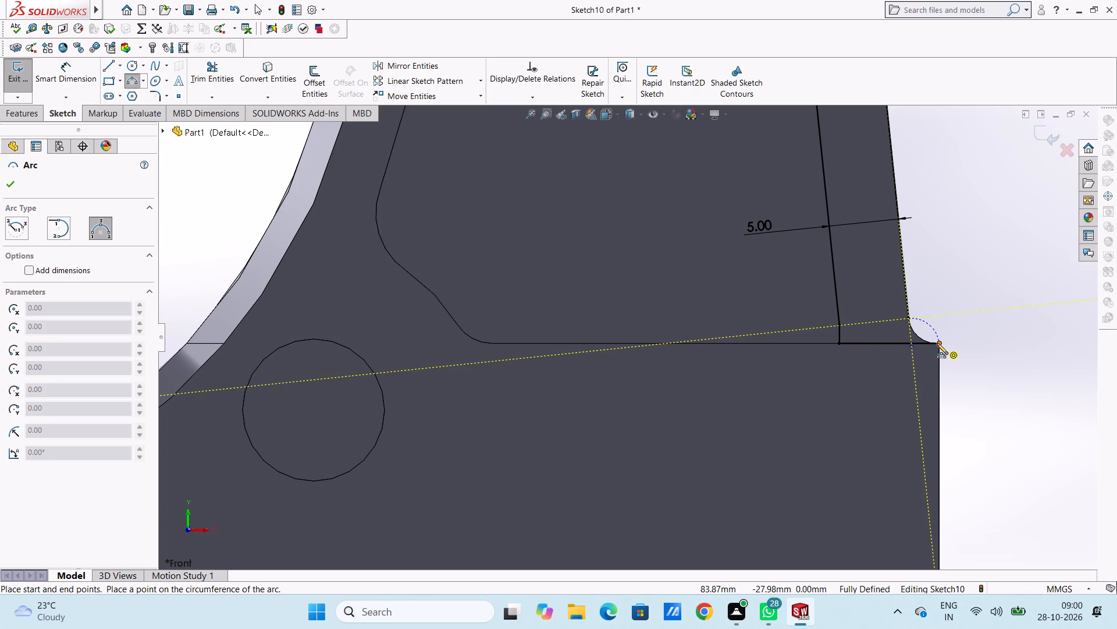
{"action": "left_click", "coordinate": [937, 343]}
{"action": "left_click", "coordinate": [924, 344]}
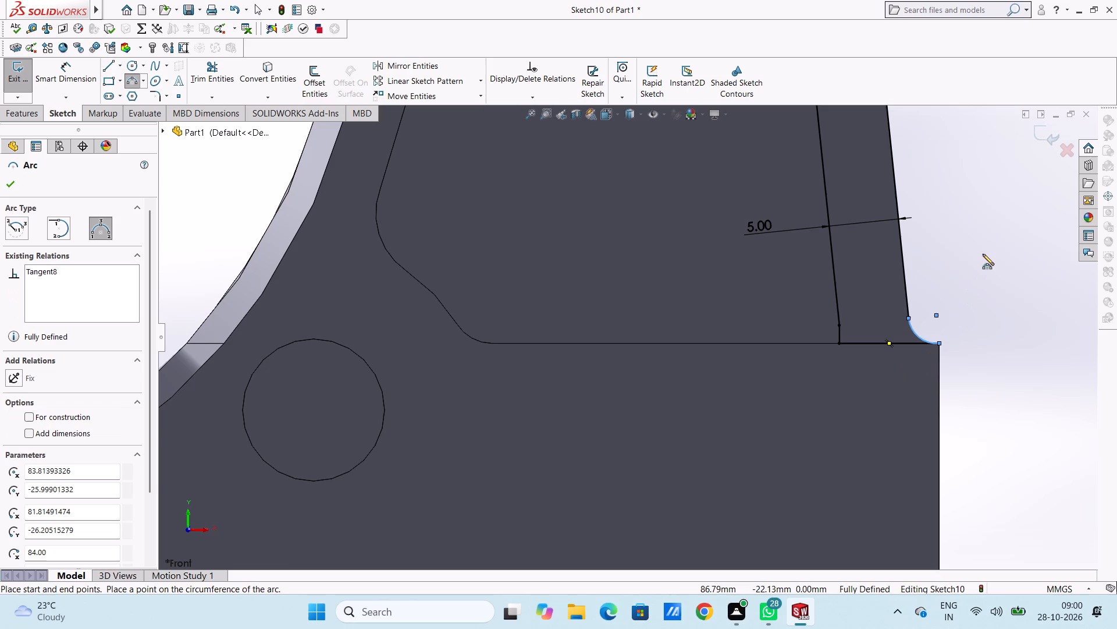
{"action": "right_click", "coordinate": [992, 234]}
{"action": "left_click", "coordinate": [944, 241]}
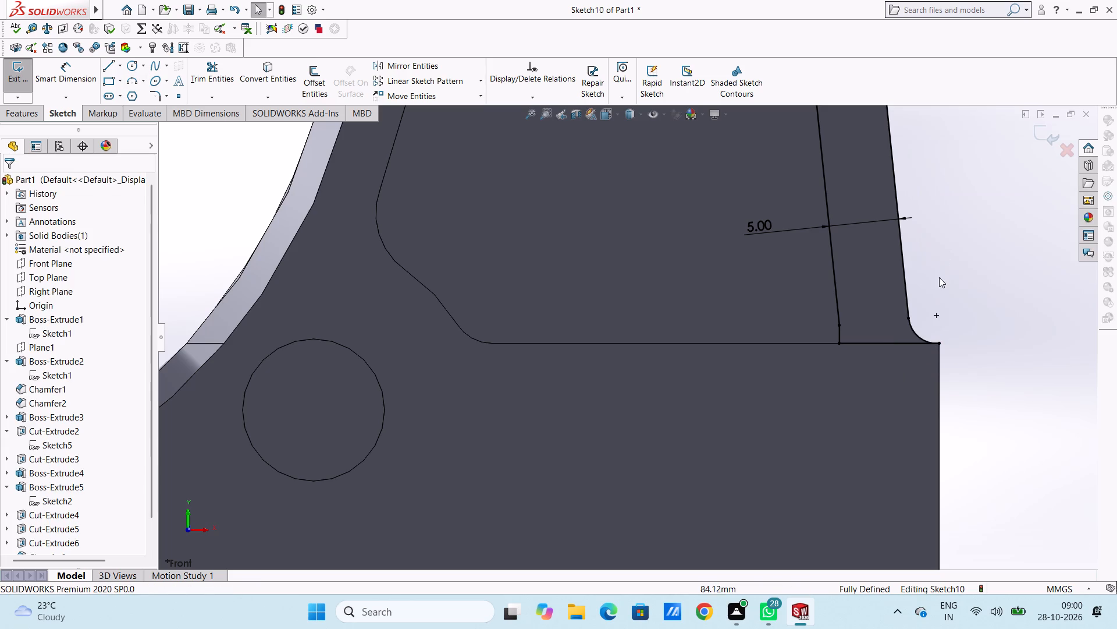
Extrude the arch border region Up To Surface to the inner face of the opposite arch plate, with the result merged.
{"action": "scroll", "coordinate": [826, 316], "scroll_direction": "up", "scroll_amount": 7}
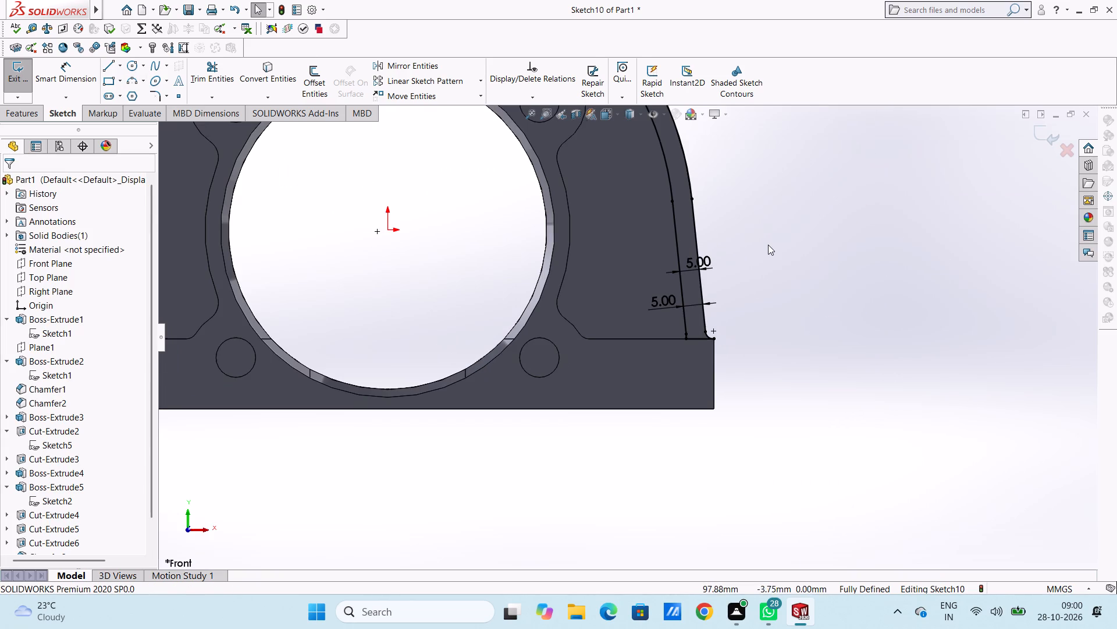
{"action": "scroll", "coordinate": [768, 245], "scroll_direction": "up", "scroll_amount": 4}
{"action": "middle_click_drag", "start_coordinate": [728, 237], "coordinate": [588, 355]}
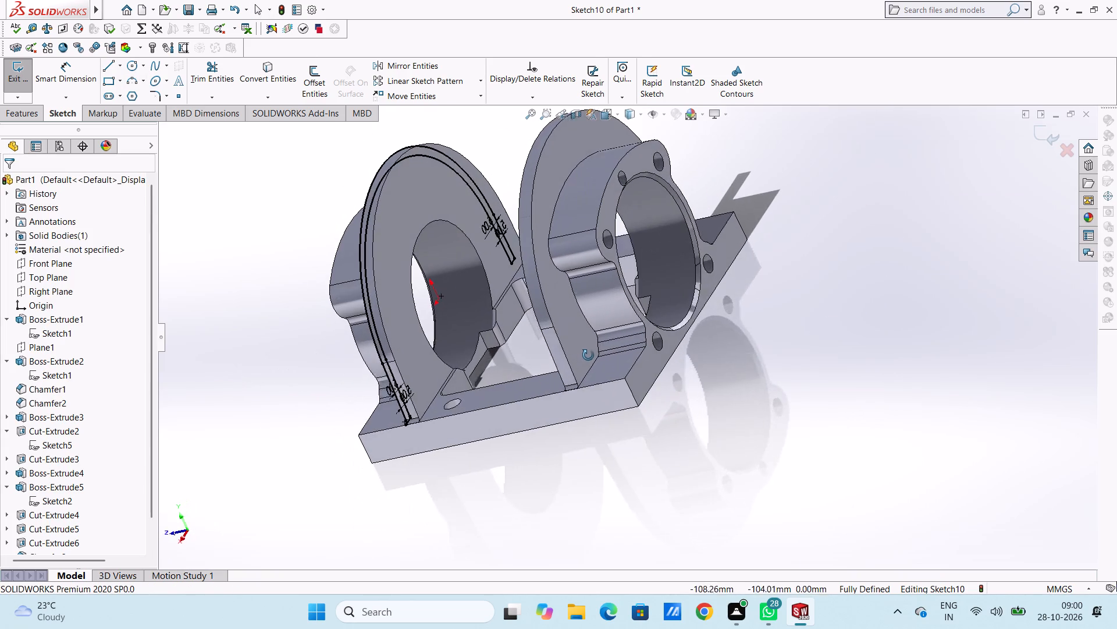
{"action": "middle_click_drag", "start_coordinate": [588, 355], "coordinate": [675, 366]}
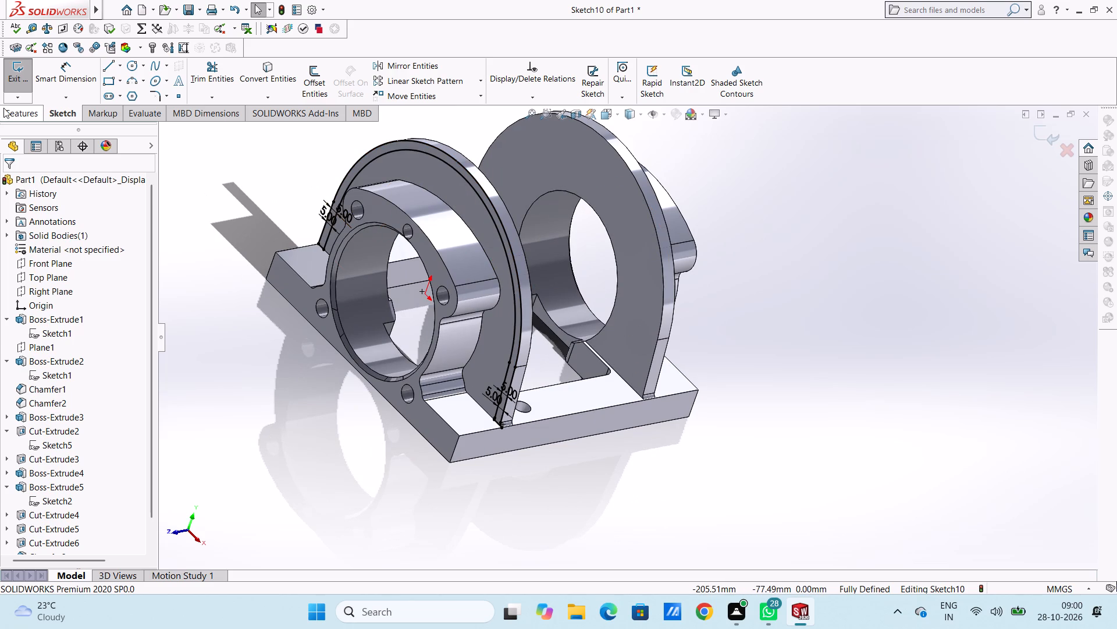
{"action": "left_click", "coordinate": [13, 108]}
{"action": "left_click", "coordinate": [22, 79]}
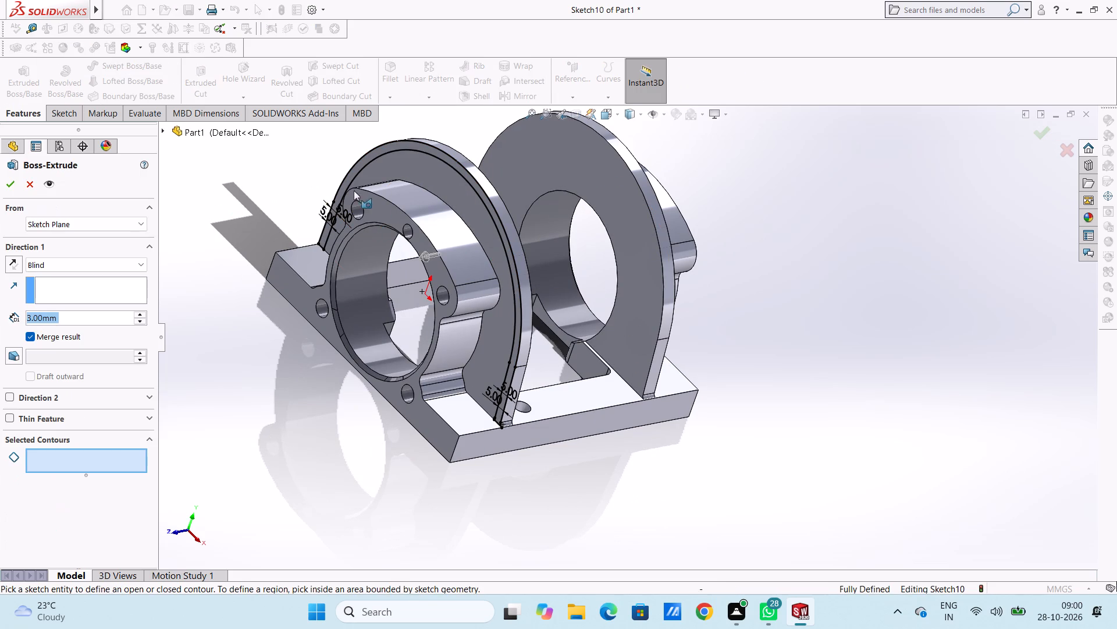
{"action": "left_click", "coordinate": [443, 156]}
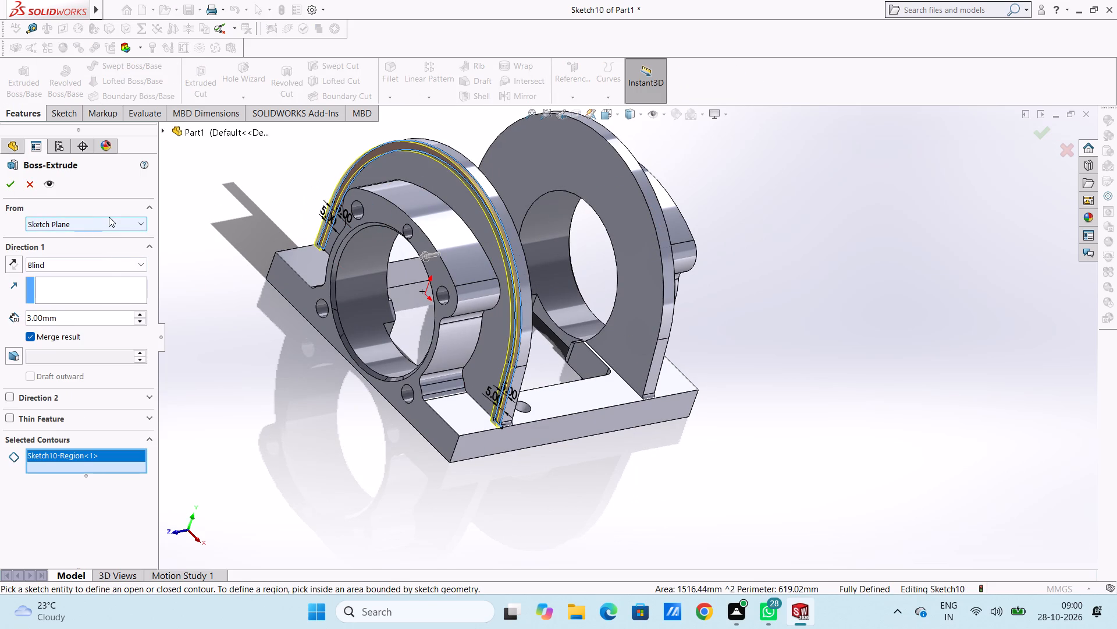
{"action": "left_click", "coordinate": [114, 269]}
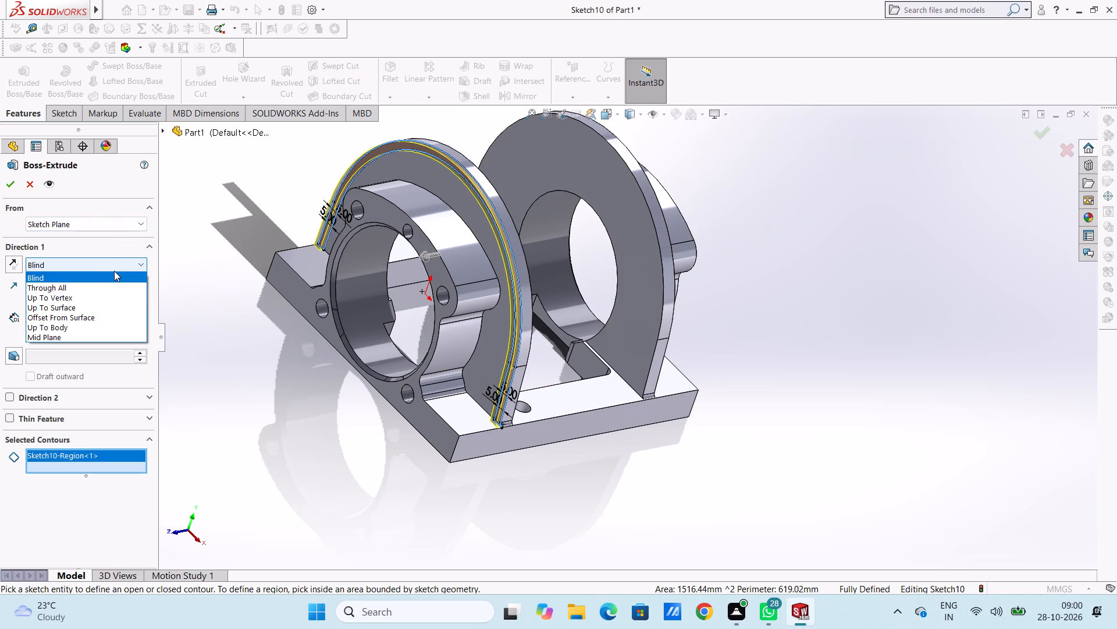
{"action": "left_click", "coordinate": [92, 310]}
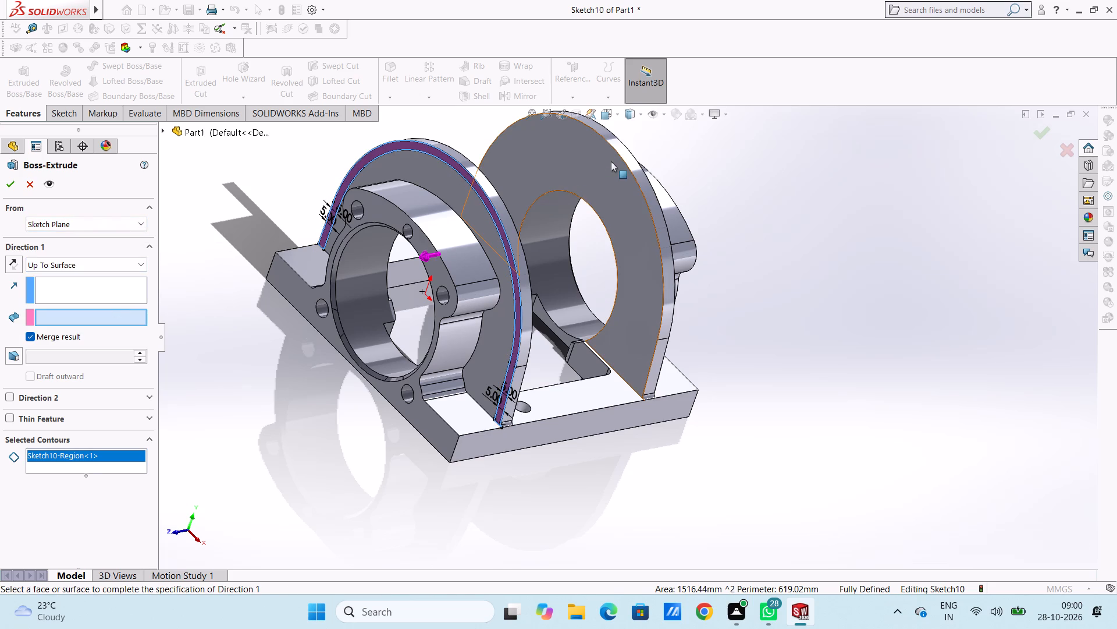
{"action": "left_click", "coordinate": [611, 161]}
{"action": "middle_click_drag", "start_coordinate": [847, 356], "coordinate": [847, 133]}
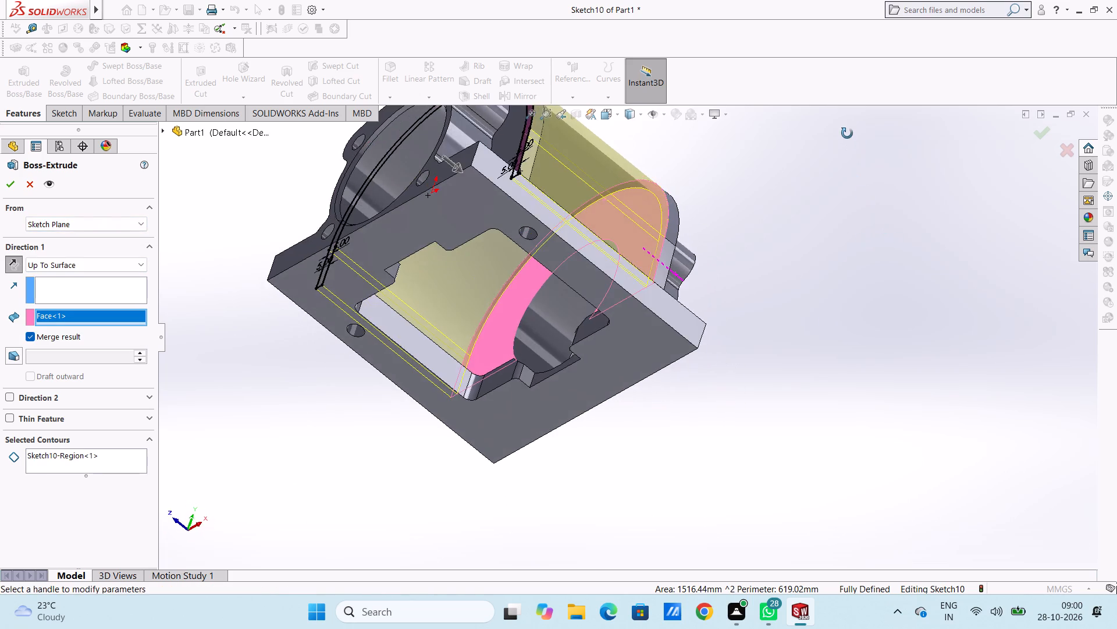
{"action": "middle_click_drag", "start_coordinate": [847, 133], "coordinate": [789, 329]}
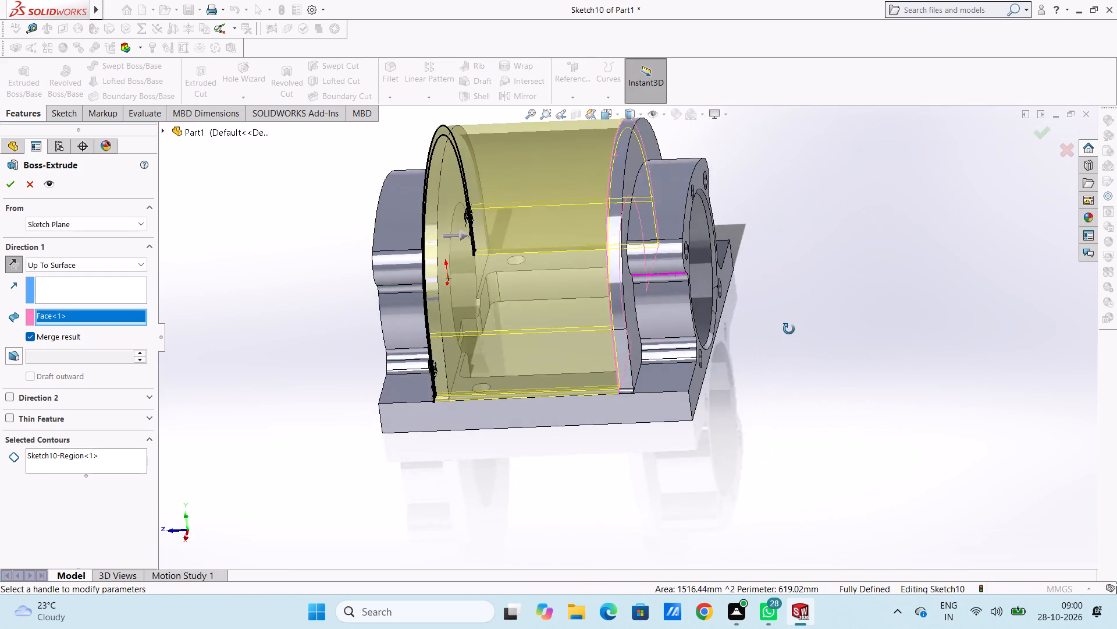
{"action": "middle_click_drag", "start_coordinate": [789, 329], "coordinate": [815, 324]}
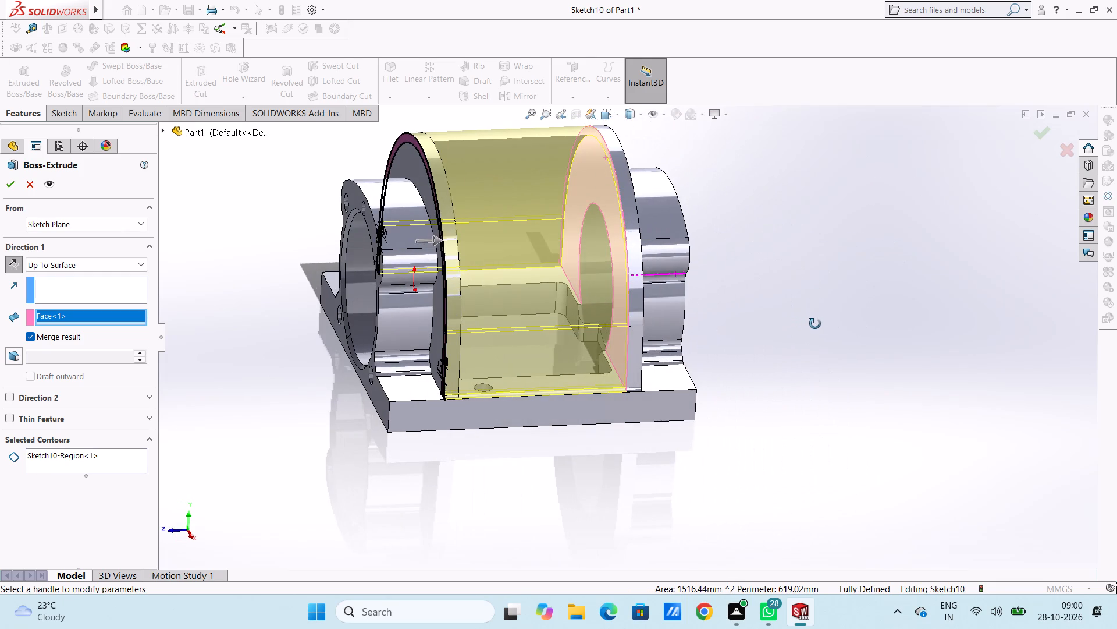
{"action": "middle_click_drag", "start_coordinate": [815, 324], "coordinate": [816, 324]}
{"action": "left_click", "coordinate": [12, 179]}
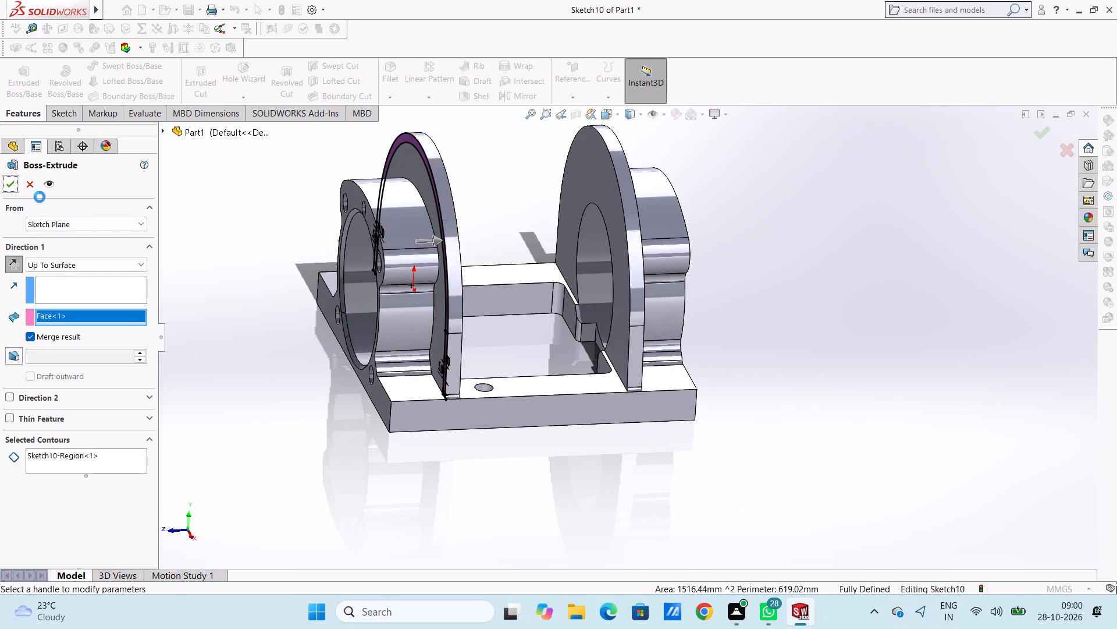
{"action": "left_click", "coordinate": [258, 261]}
Examine the part with its new arch cover from several angles and from the top.
{"action": "middle_click_drag", "start_coordinate": [257, 283], "coordinate": [326, 276]}
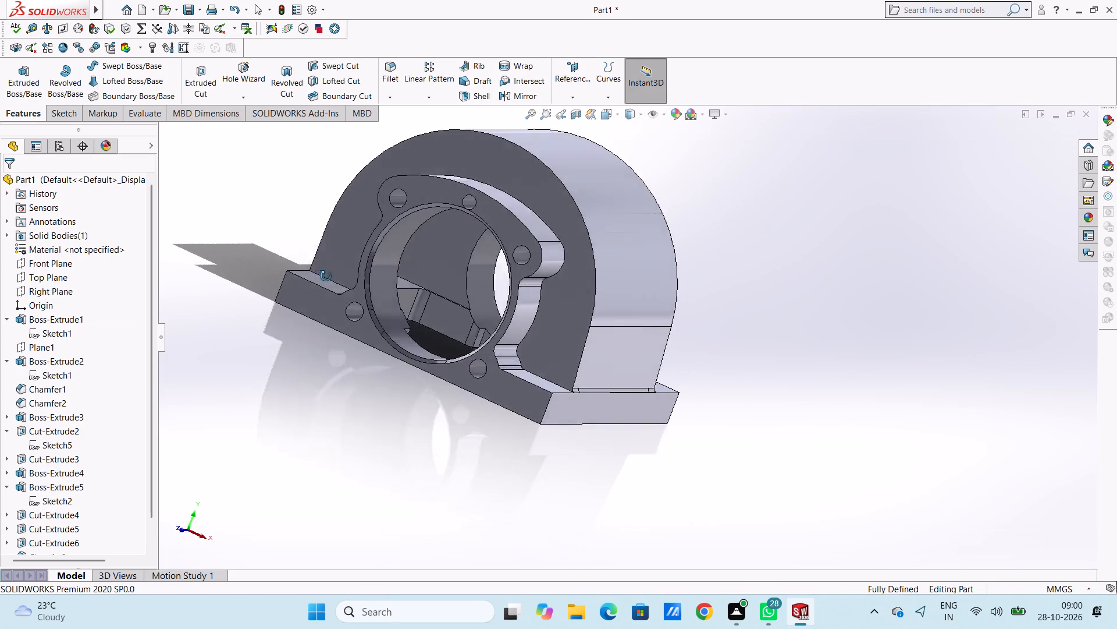
{"action": "middle_click_drag", "start_coordinate": [326, 276], "coordinate": [237, 431]}
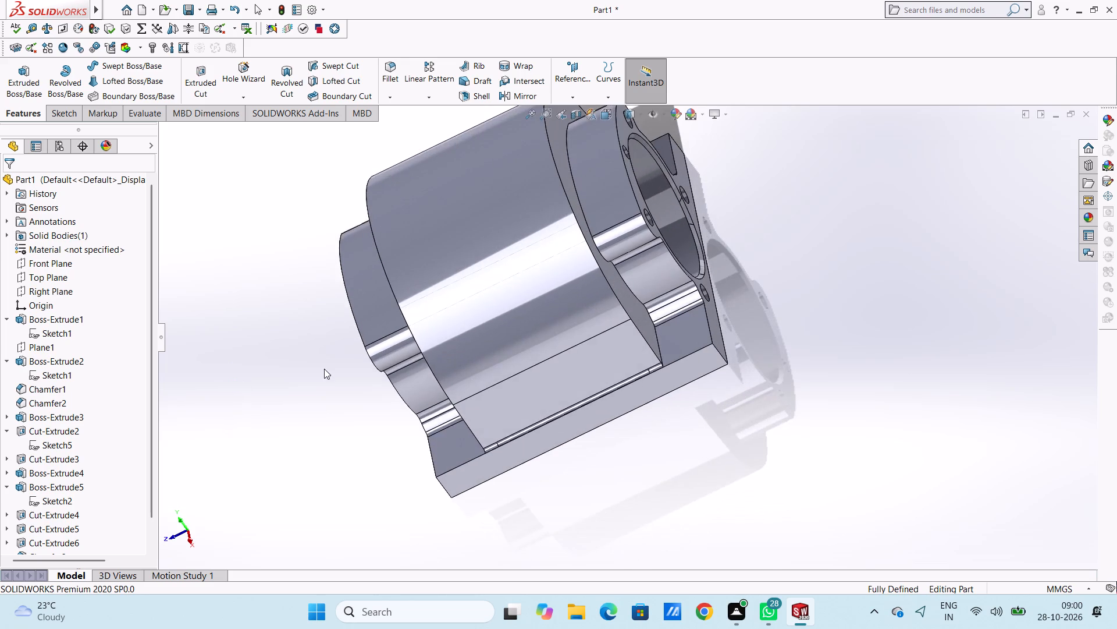
{"action": "scroll", "coordinate": [373, 336], "scroll_direction": "up", "scroll_amount": 4}
{"action": "middle_click_drag", "start_coordinate": [426, 370], "coordinate": [374, 285]}
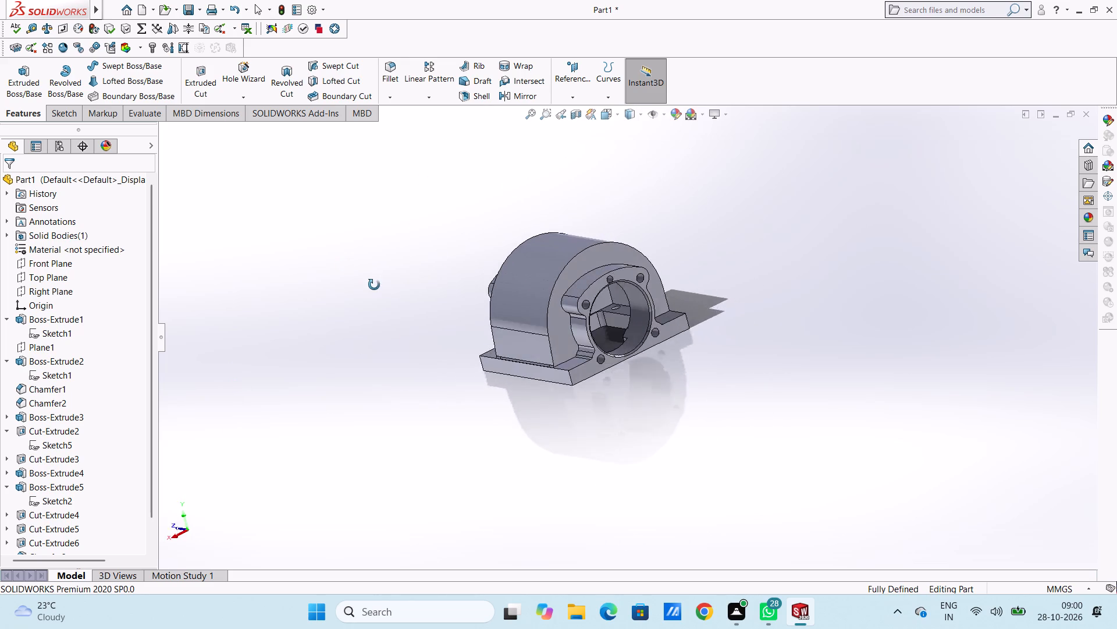
{"action": "middle_click_drag", "start_coordinate": [374, 285], "coordinate": [408, 337]}
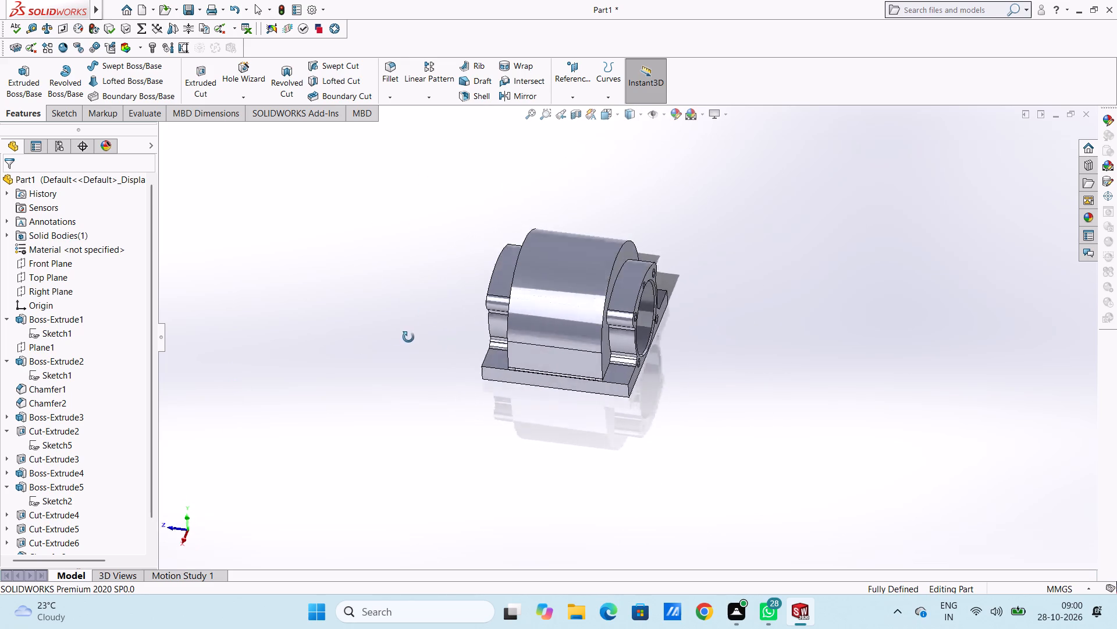
{"action": "middle_click_drag", "start_coordinate": [408, 337], "coordinate": [378, 337]}
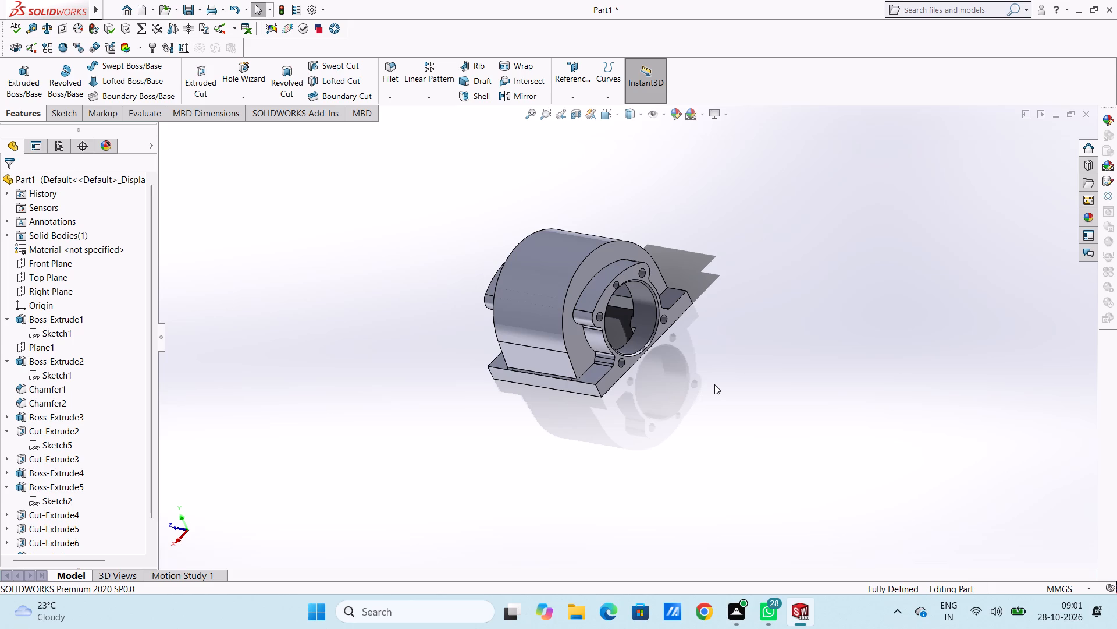
{"action": "middle_click_drag", "start_coordinate": [714, 384], "coordinate": [592, 343]}
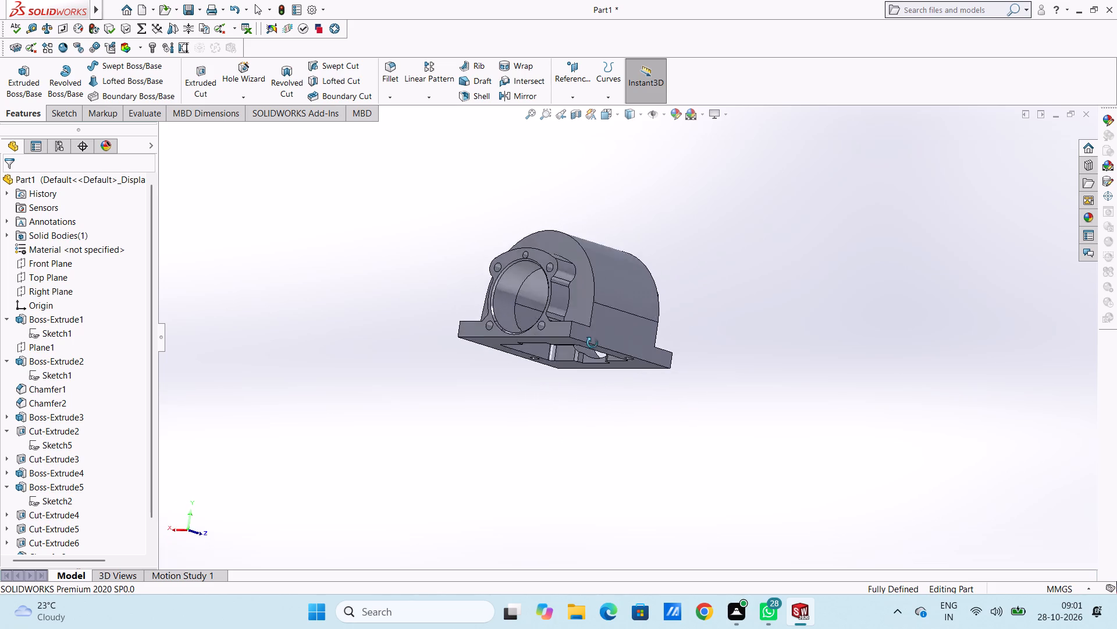
{"action": "middle_click_drag", "start_coordinate": [592, 343], "coordinate": [643, 490]}
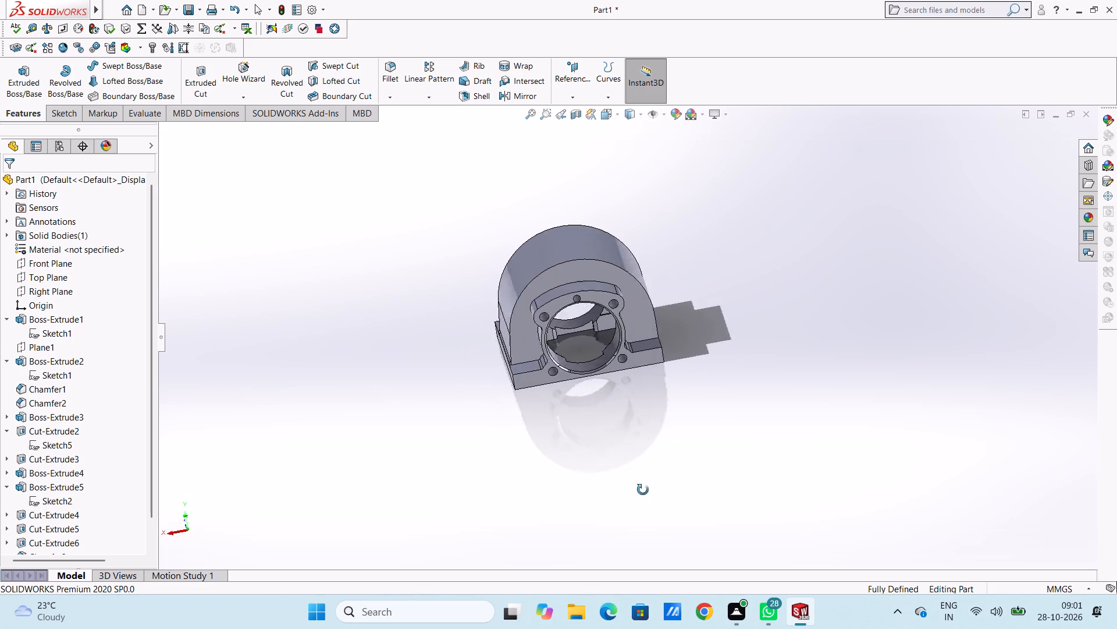
{"action": "middle_click_drag", "start_coordinate": [643, 490], "coordinate": [602, 511]}
{"action": "middle_click_drag", "start_coordinate": [606, 521], "coordinate": [609, 526]}
{"action": "middle_click_drag", "start_coordinate": [650, 388], "coordinate": [659, 395]}
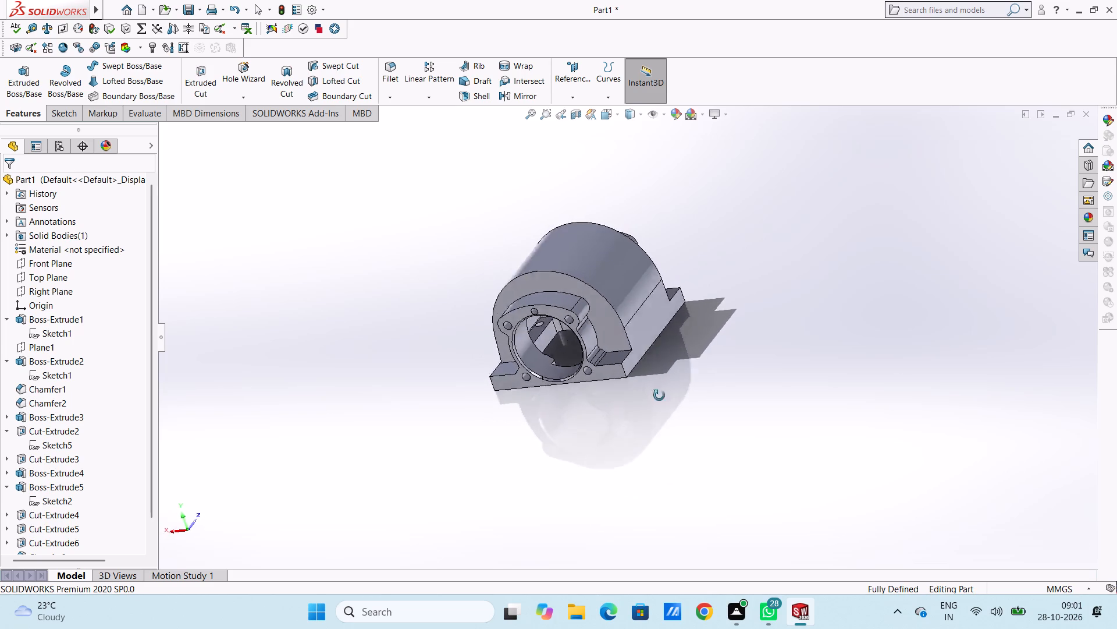
{"action": "middle_click_drag", "start_coordinate": [659, 395], "coordinate": [728, 533]}
{"action": "middle_click_drag", "start_coordinate": [703, 339], "coordinate": [700, 354]}
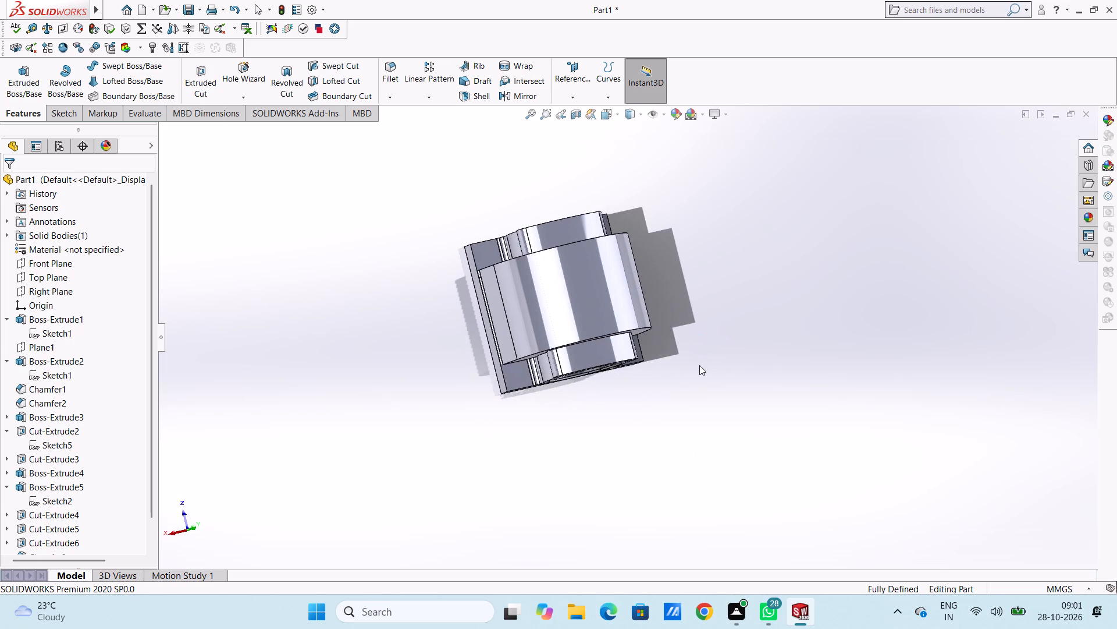
{"action": "key", "text": "ctrl+5"}
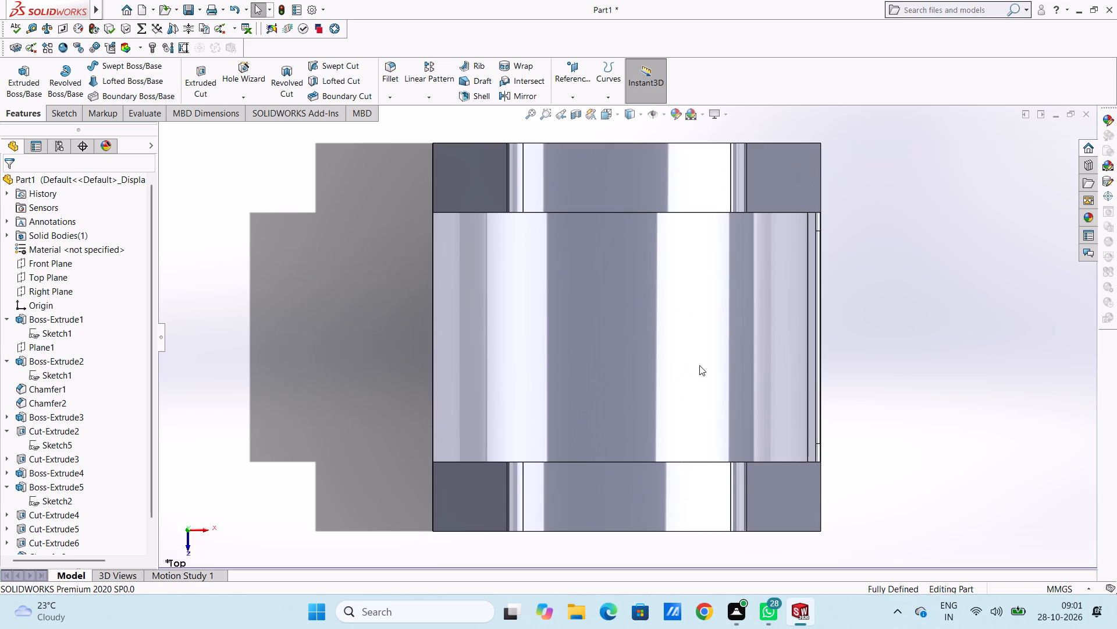
{"action": "scroll", "coordinate": [699, 365], "scroll_direction": "up", "scroll_amount": 3}
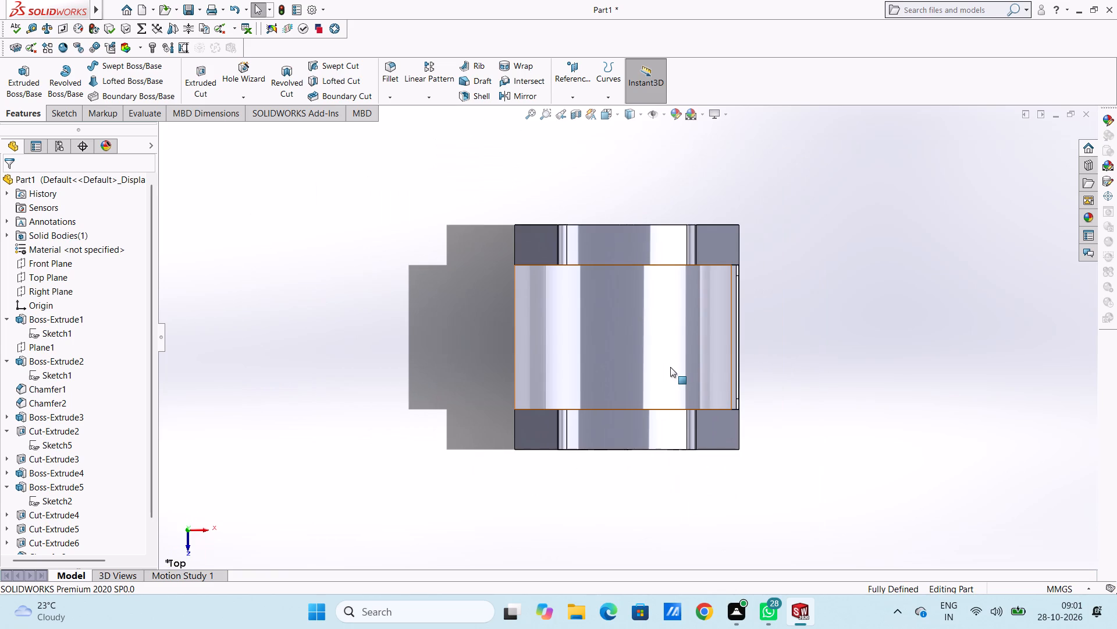
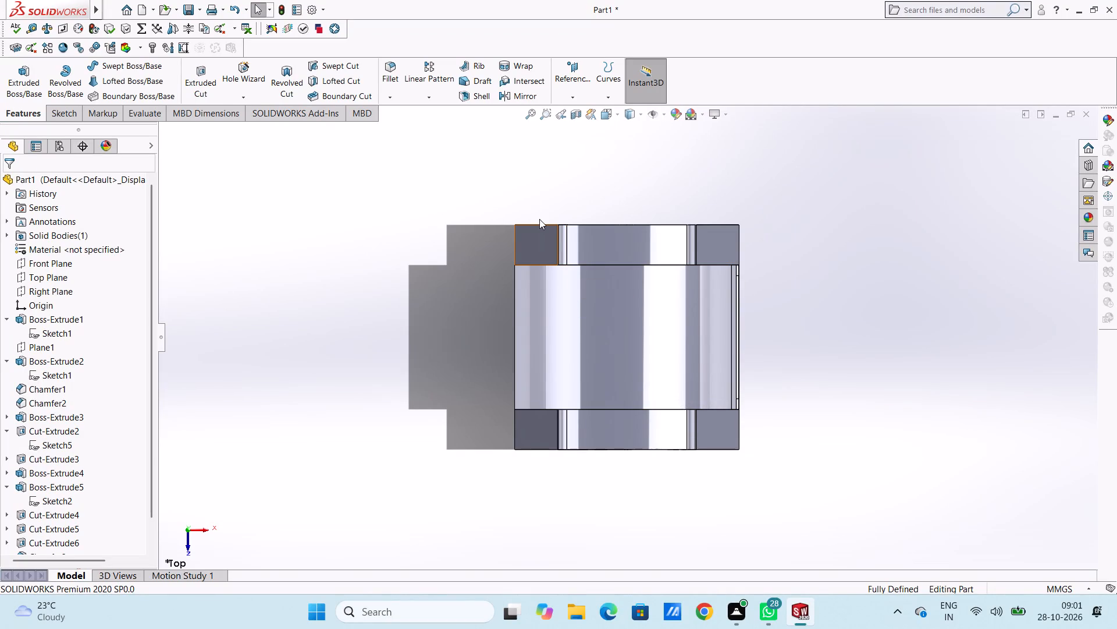
Sketch a center rectangle on the corner foot's top face, centred 84 mm straight in front of the origin, 140 mm wide and 142 mm deep.
{"action": "left_click", "coordinate": [539, 241]}
{"action": "left_click", "coordinate": [586, 209]}
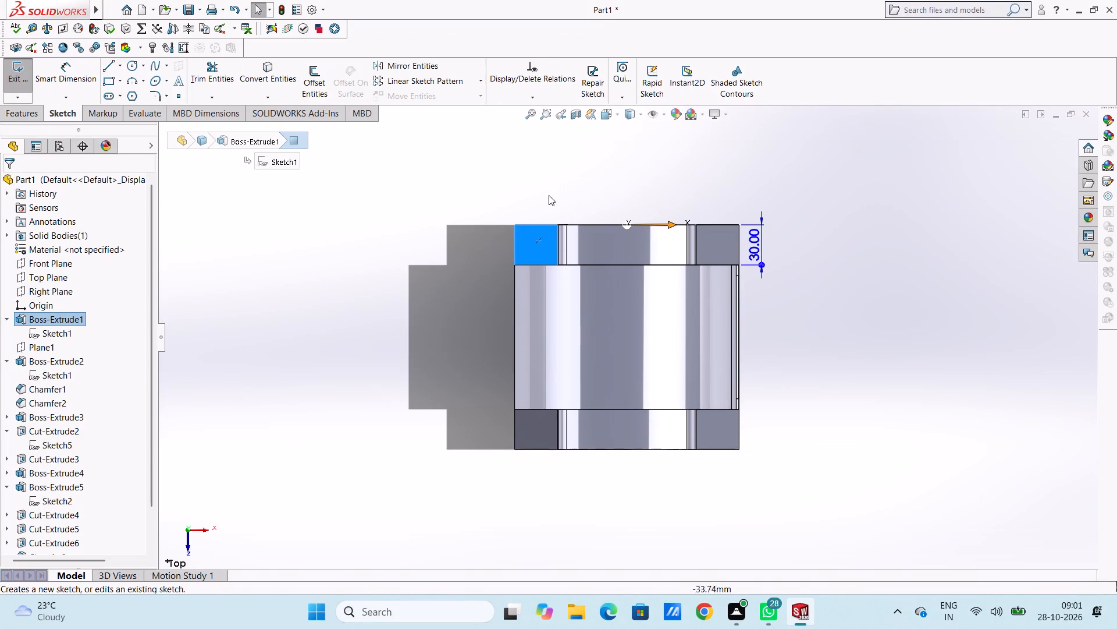
{"action": "left_click", "coordinate": [488, 176]}
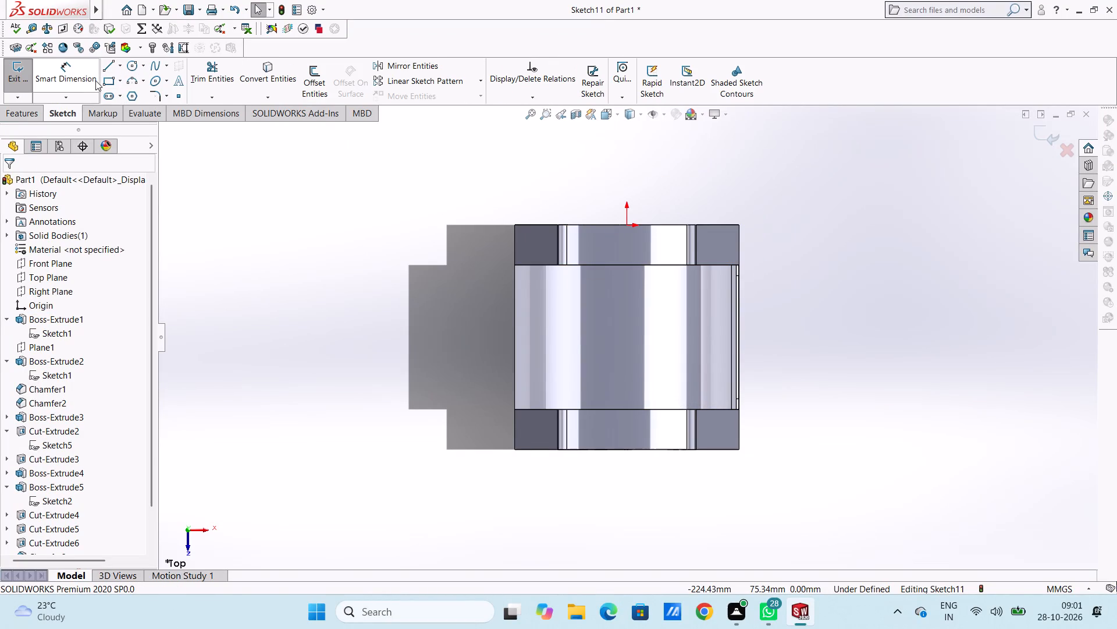
{"action": "left_click", "coordinate": [119, 82]}
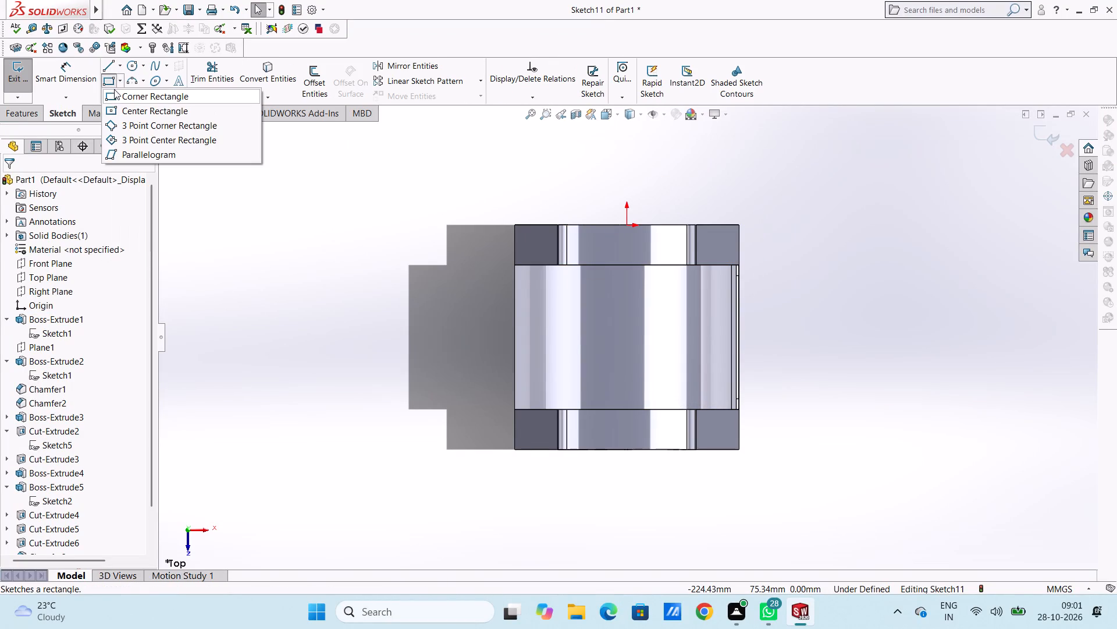
{"action": "left_click", "coordinate": [112, 96]}
{"action": "left_click", "coordinate": [119, 80]}
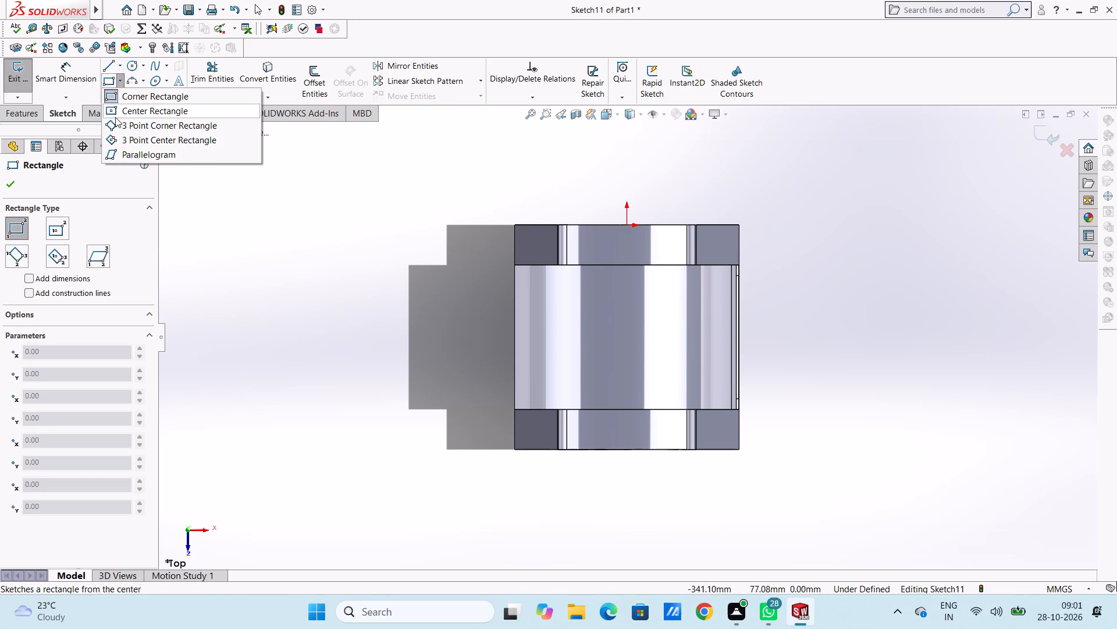
{"action": "left_click", "coordinate": [113, 107]}
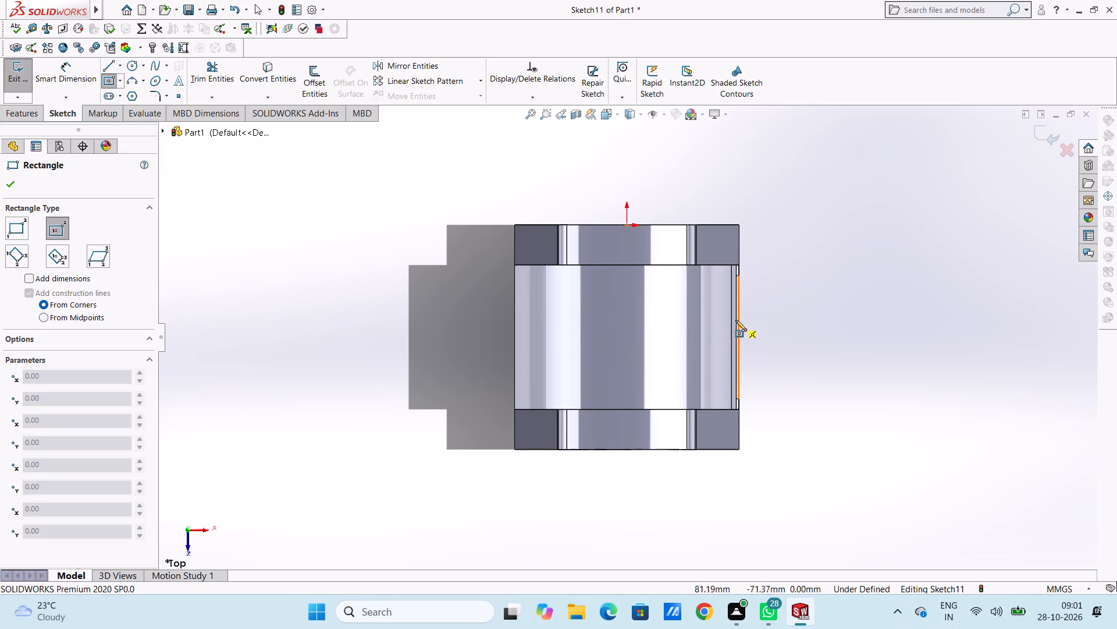
{"action": "left_click", "coordinate": [627, 338]}
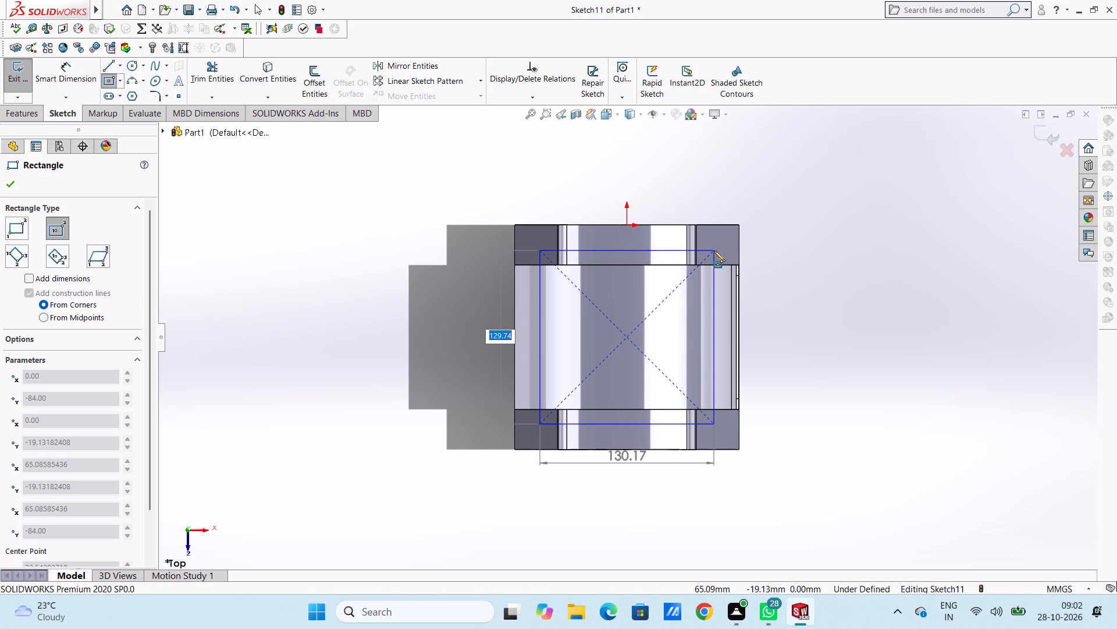
{"action": "type", "text": "14"}
{"action": "key", "text": "2"}
{"action": "key", "text": "Return"}
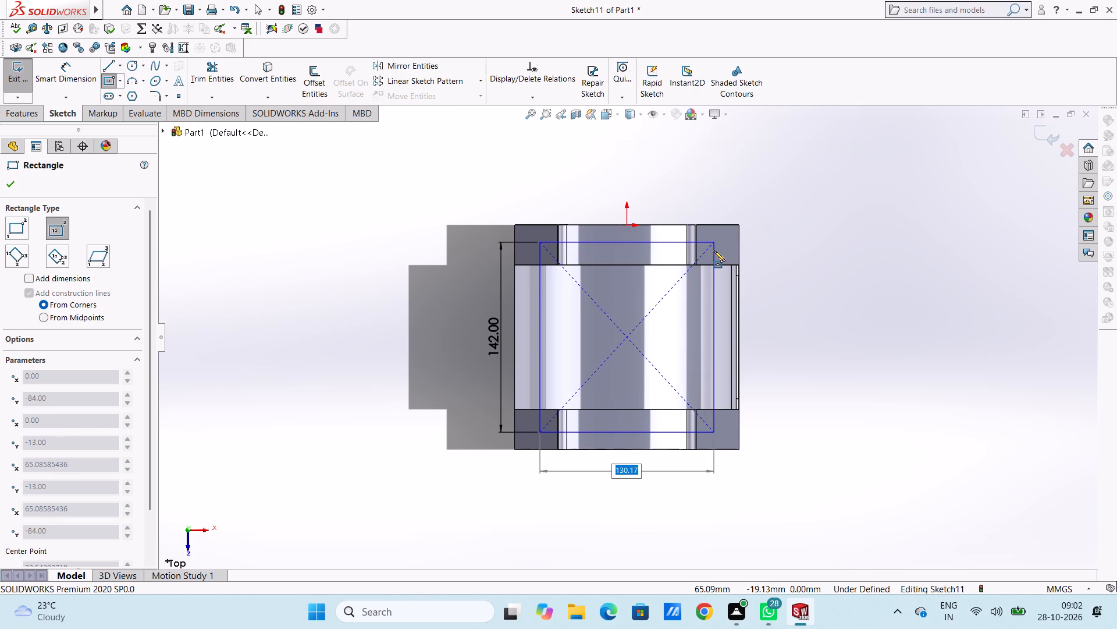
{"action": "type", "text": "140"}
{"action": "key", "text": "Return"}
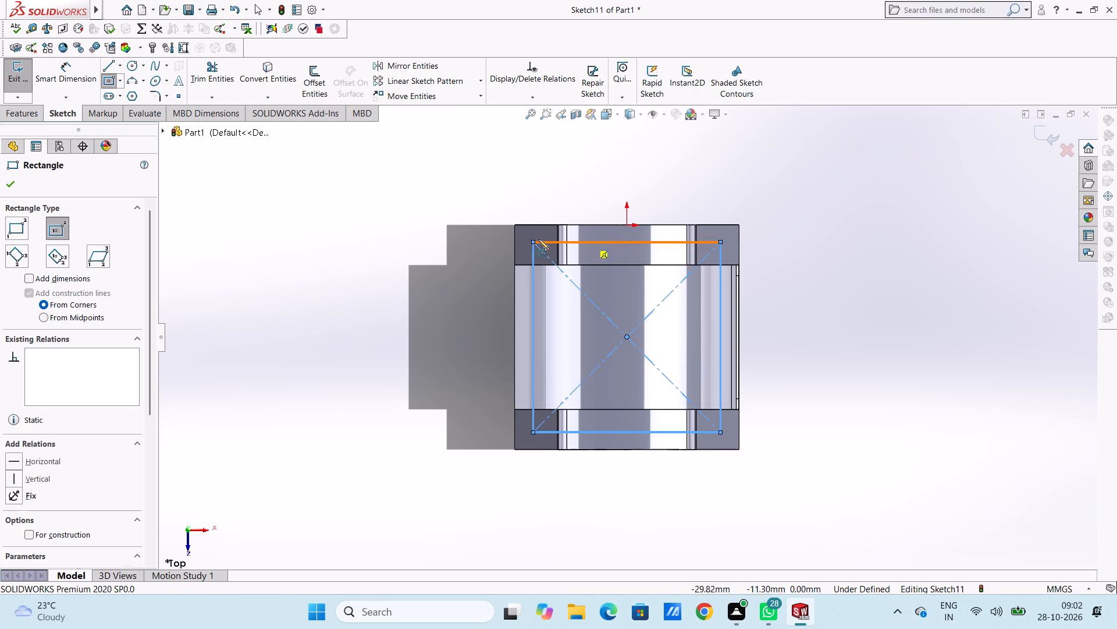
{"action": "left_click", "coordinate": [2, 178]}
{"action": "left_click", "coordinate": [167, 202]}
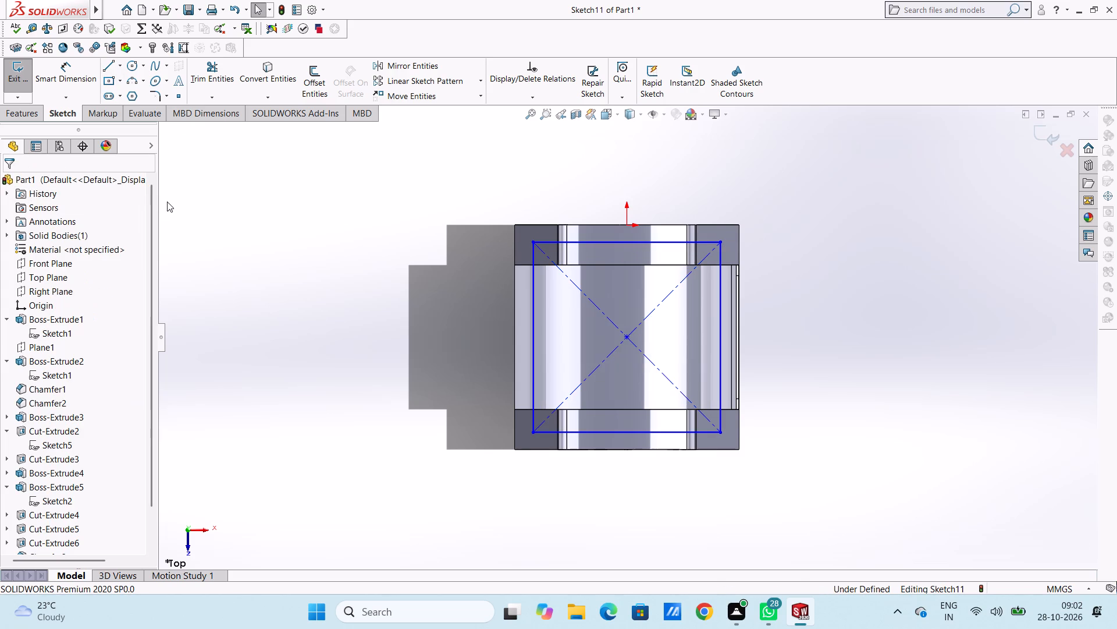
Draw four circles centred on the rectangle's corners, with radii of about 9.9, 11.8, 9.9 and 7.1 mm, going clockwise from the rear left.
{"action": "middle_click_drag", "start_coordinate": [314, 392], "coordinate": [316, 275]}
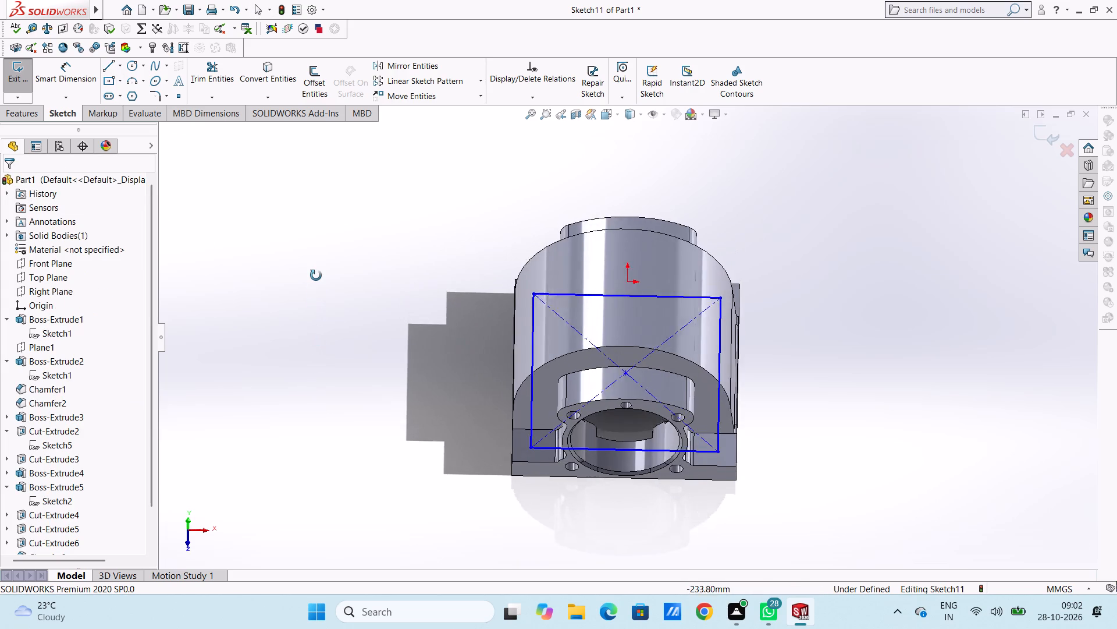
{"action": "middle_click_drag", "start_coordinate": [316, 275], "coordinate": [316, 270]}
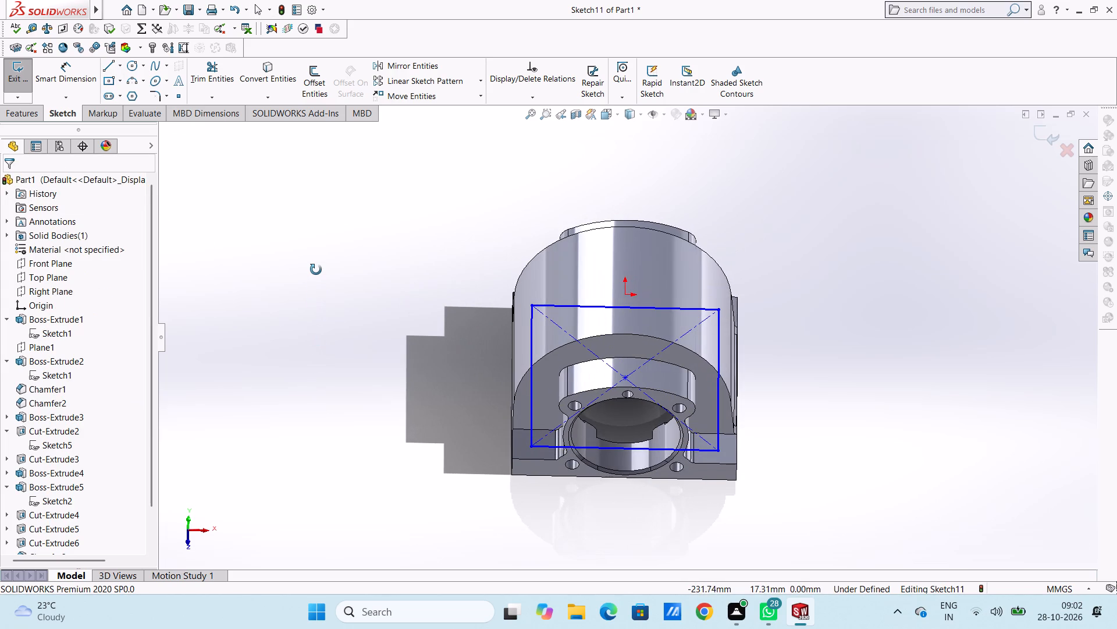
{"action": "middle_click_drag", "start_coordinate": [316, 270], "coordinate": [317, 281]}
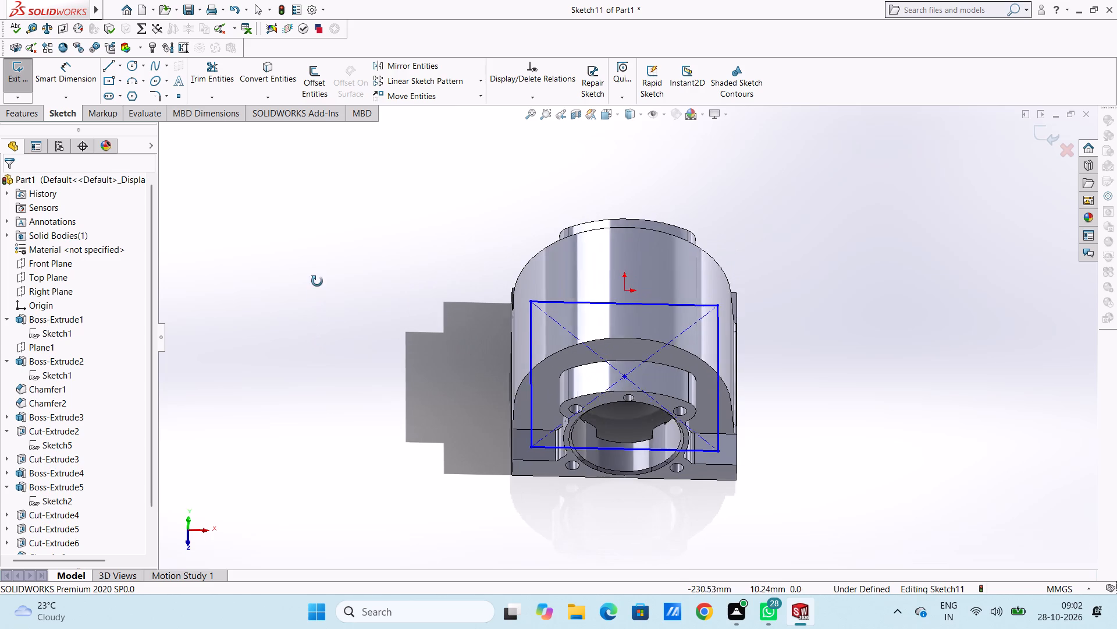
{"action": "middle_click_drag", "start_coordinate": [317, 281], "coordinate": [316, 320]}
{"action": "key", "text": "ctrl+5"}
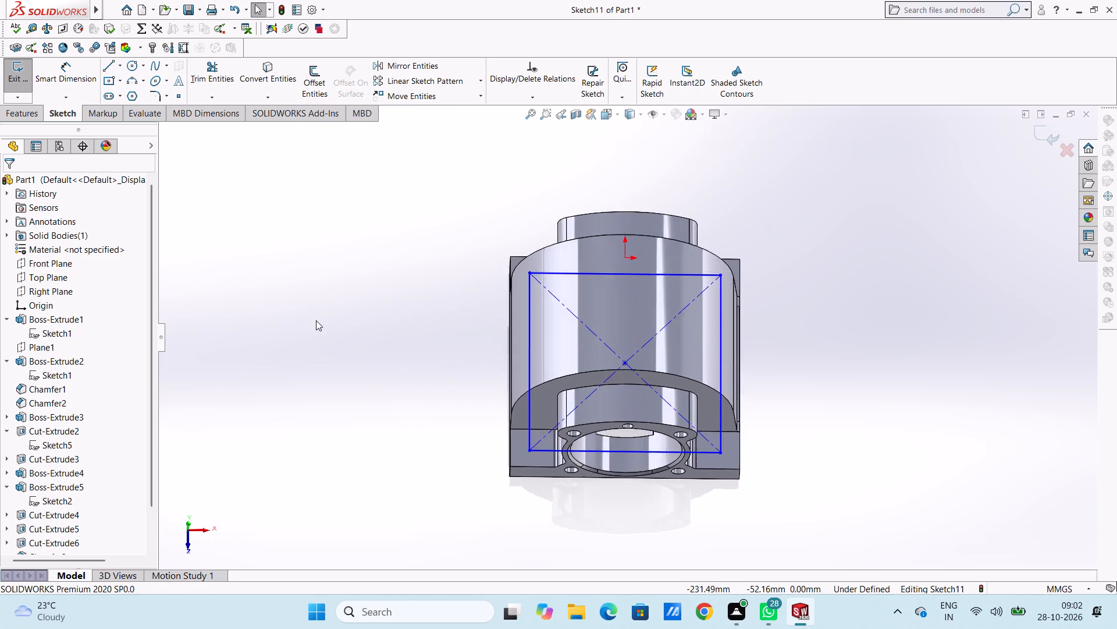
{"action": "scroll", "coordinate": [316, 320], "scroll_direction": "up", "scroll_amount": 3}
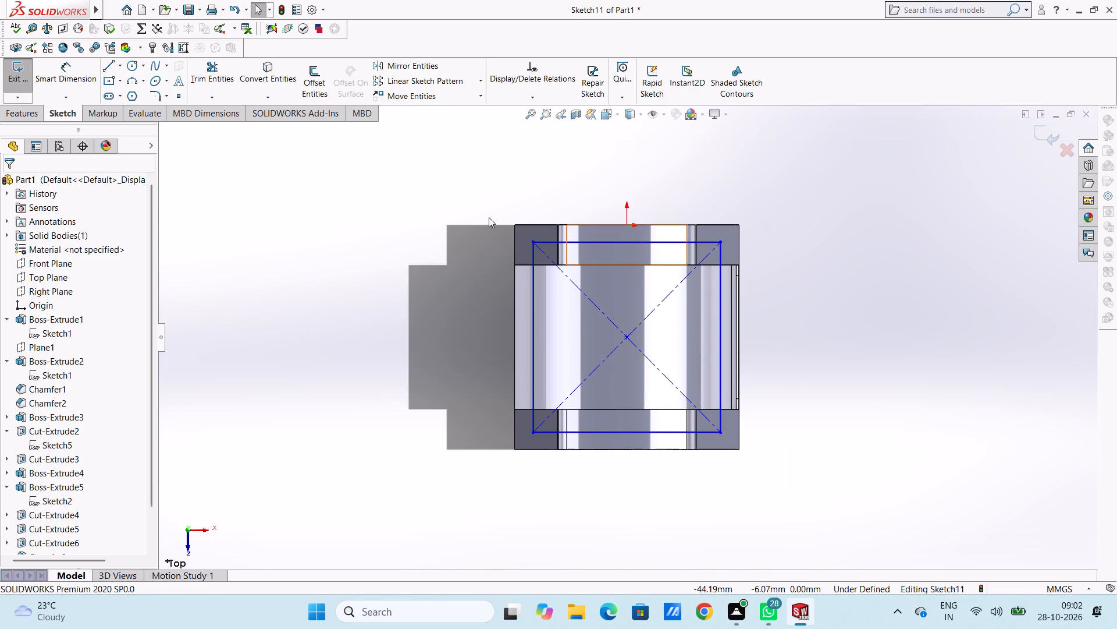
{"action": "left_click", "coordinate": [131, 63]}
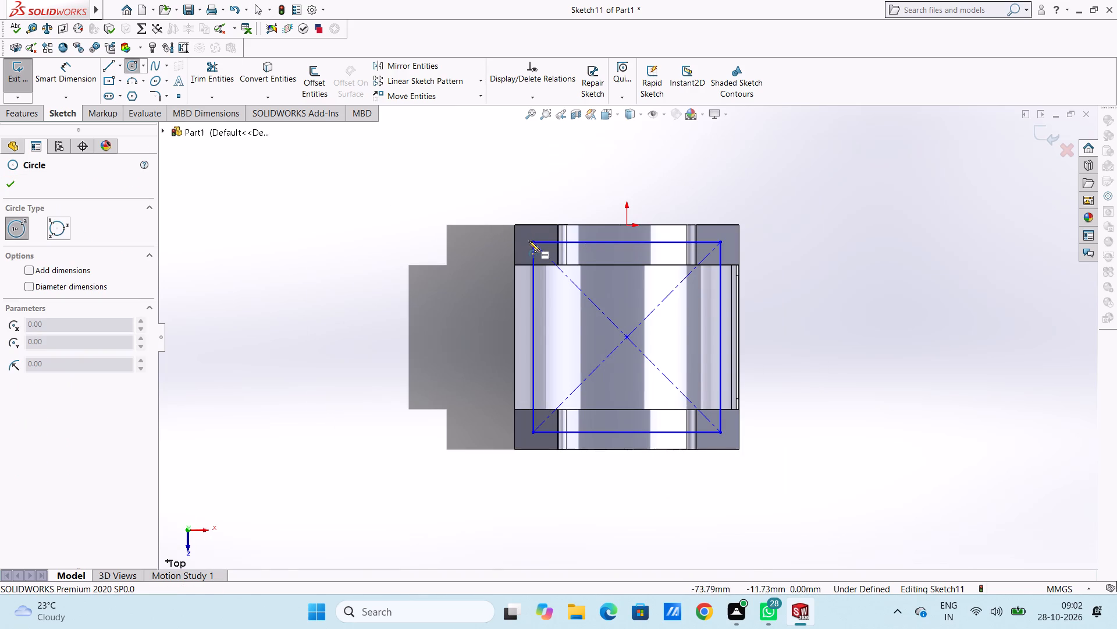
{"action": "left_click", "coordinate": [533, 243]}
{"action": "left_click", "coordinate": [542, 232]}
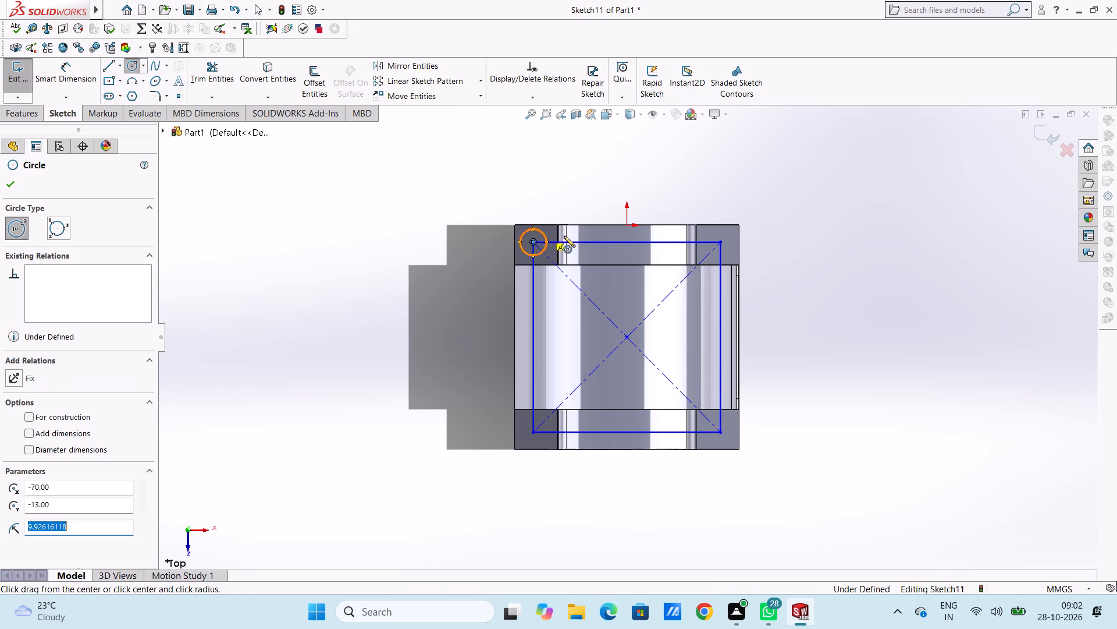
{"action": "left_click", "coordinate": [719, 244]}
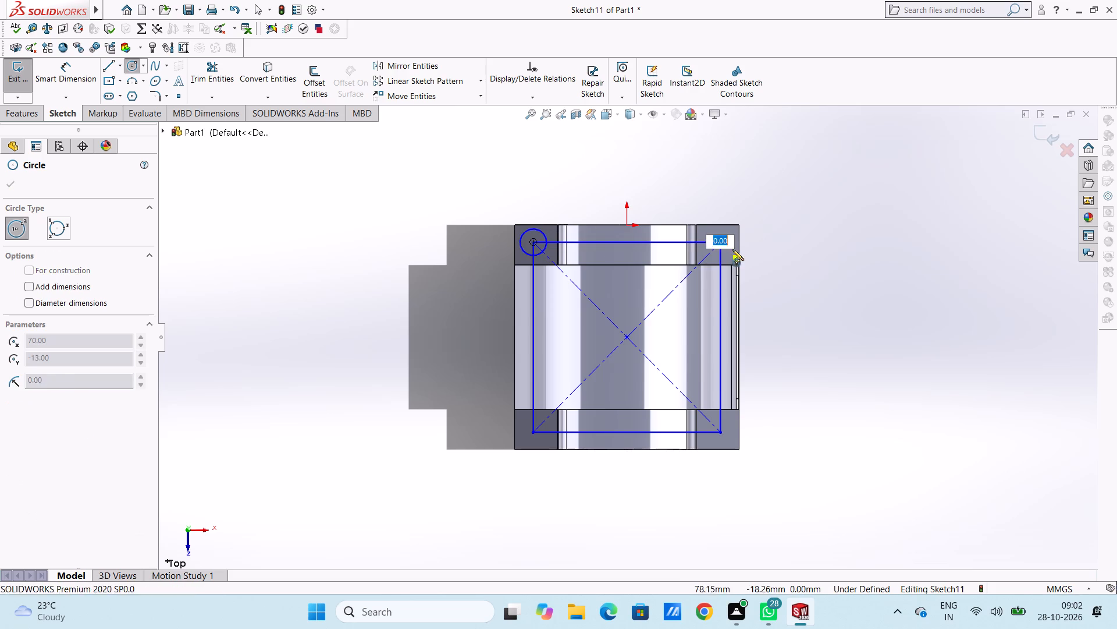
{"action": "left_click", "coordinate": [733, 252]}
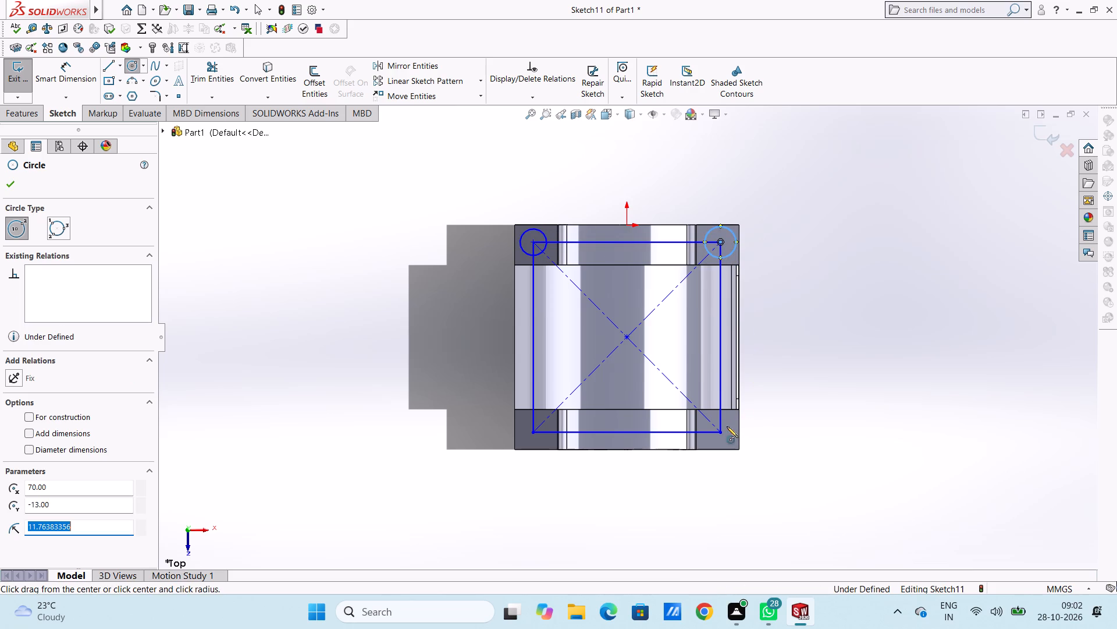
{"action": "left_click", "coordinate": [720, 432]}
{"action": "left_click", "coordinate": [728, 443]}
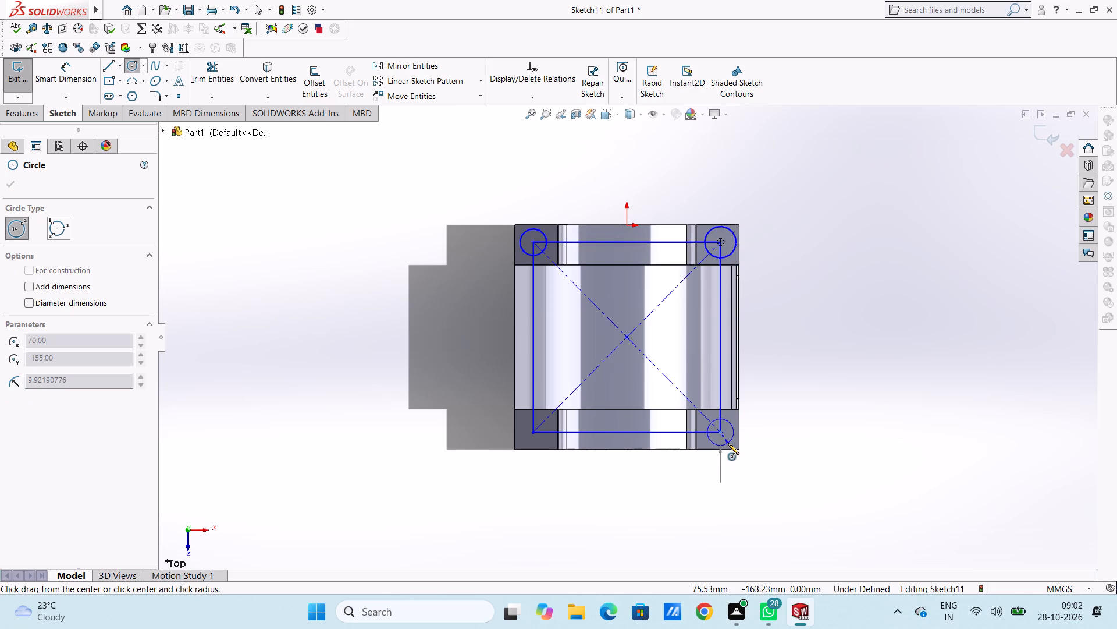
{"action": "left_click", "coordinate": [531, 432]}
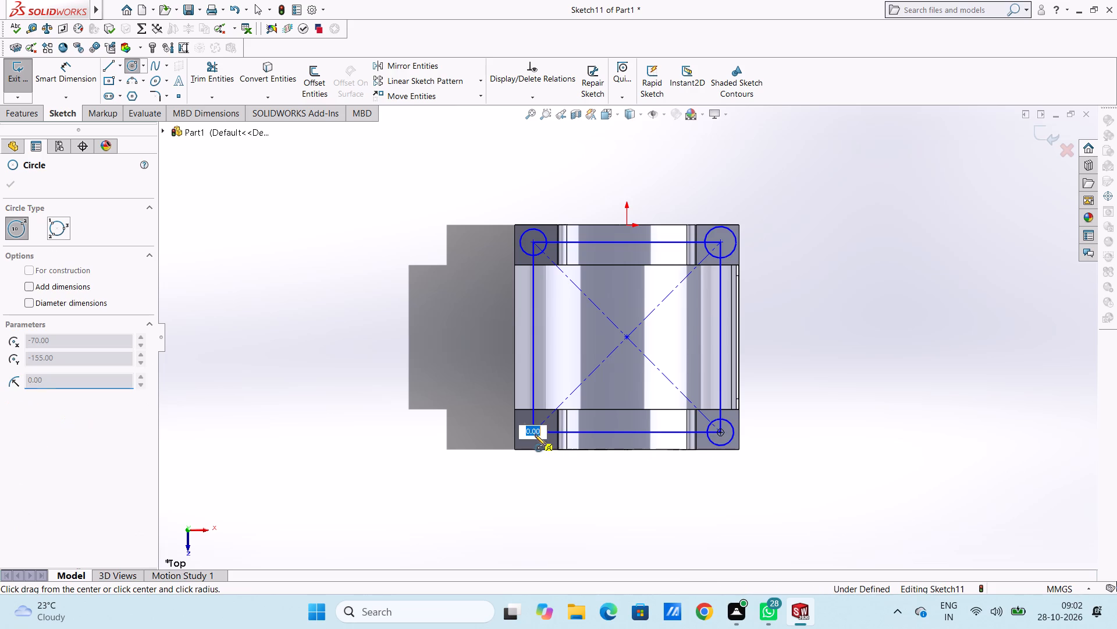
{"action": "left_click", "coordinate": [540, 439]}
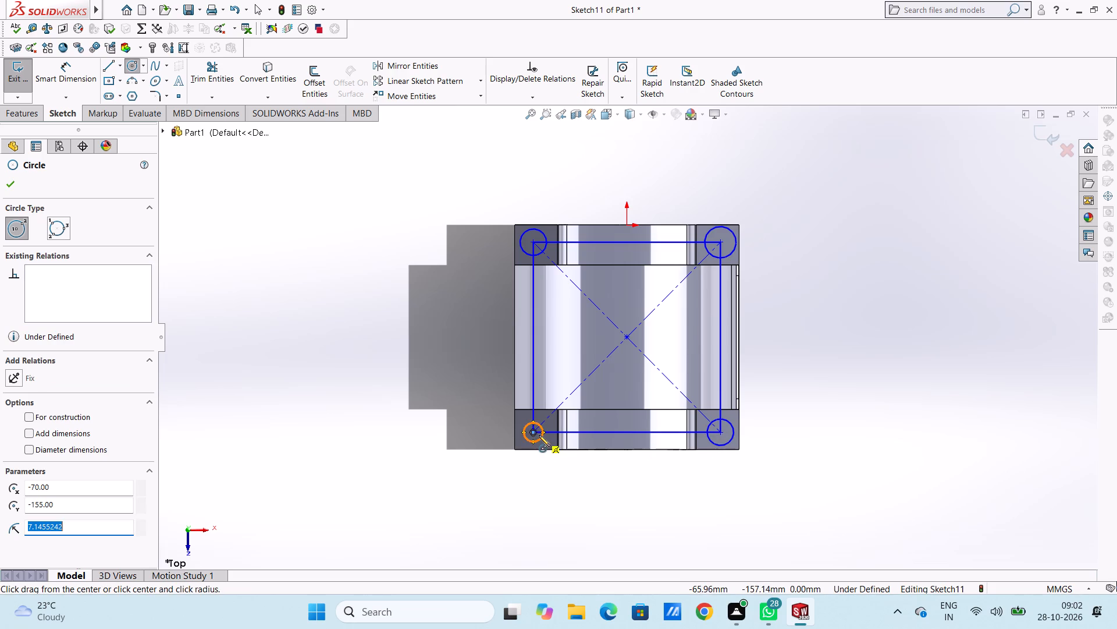
{"action": "left_click", "coordinate": [12, 184]}
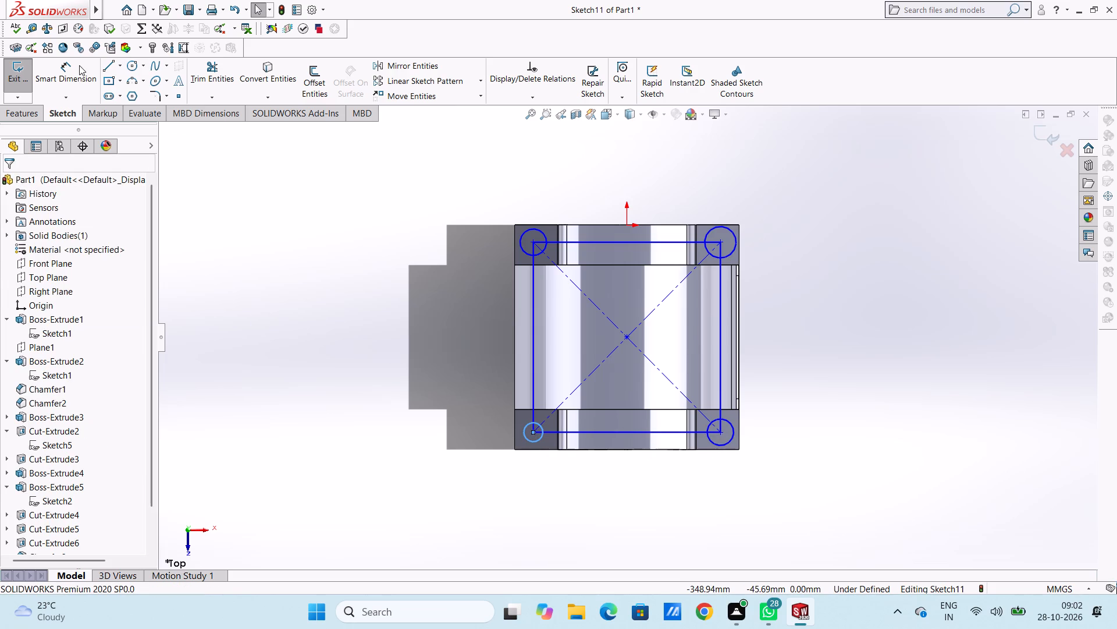
Dimension the two rear corner circles, on the origin side of the base, to 13 mm diameter each.
{"action": "left_click", "coordinate": [79, 65]}
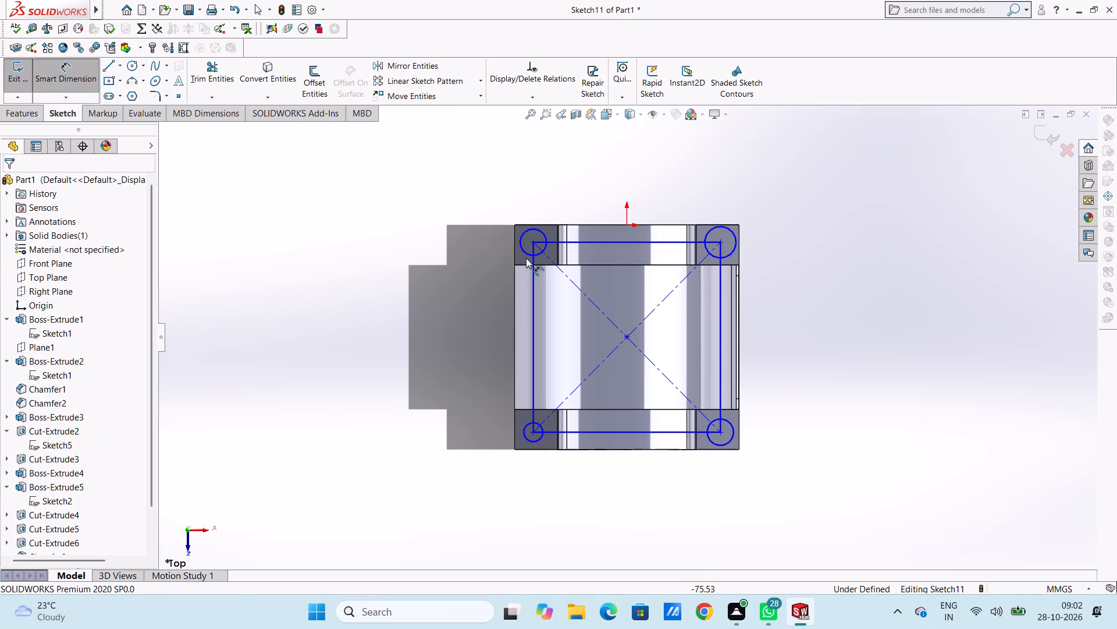
{"action": "left_click", "coordinate": [526, 251]}
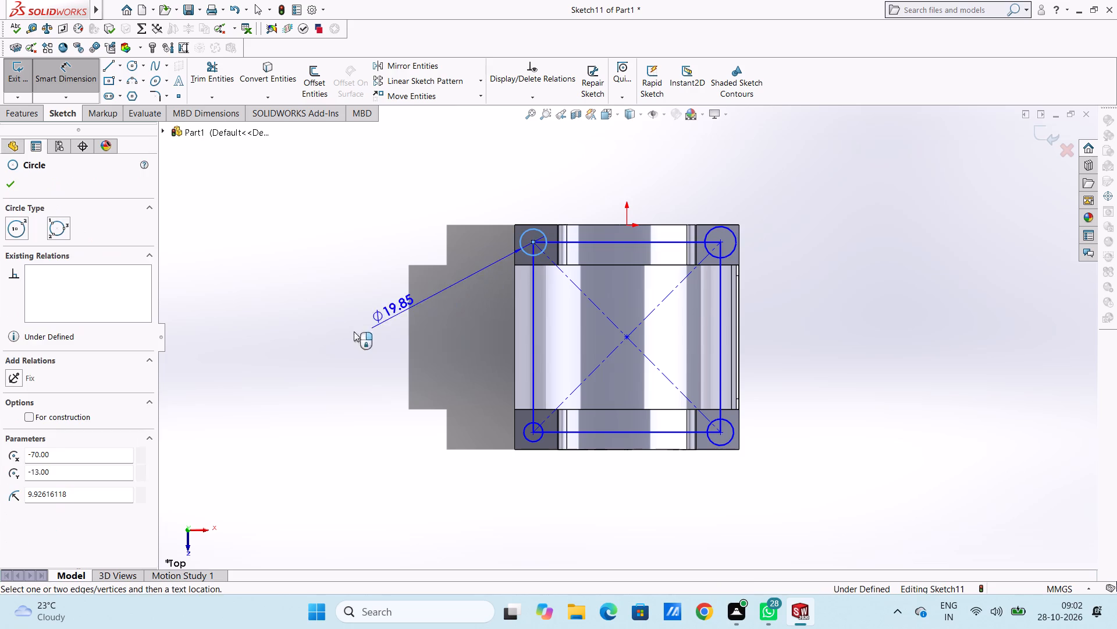
{"action": "left_click", "coordinate": [329, 342]}
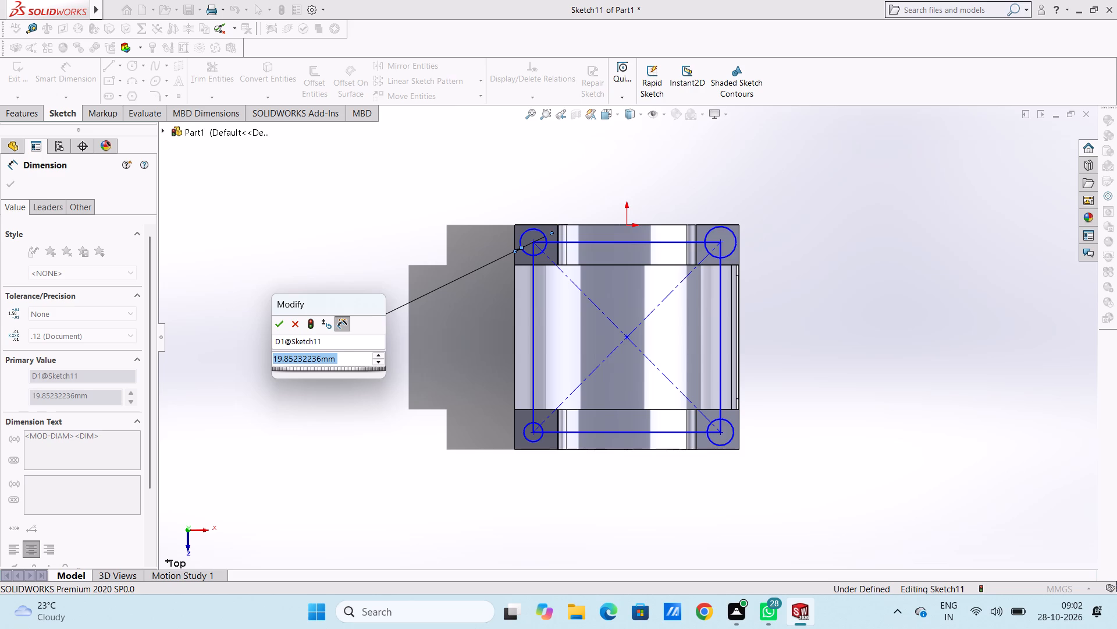
{"action": "type", "text": "13"}
{"action": "key", "text": "Return"}
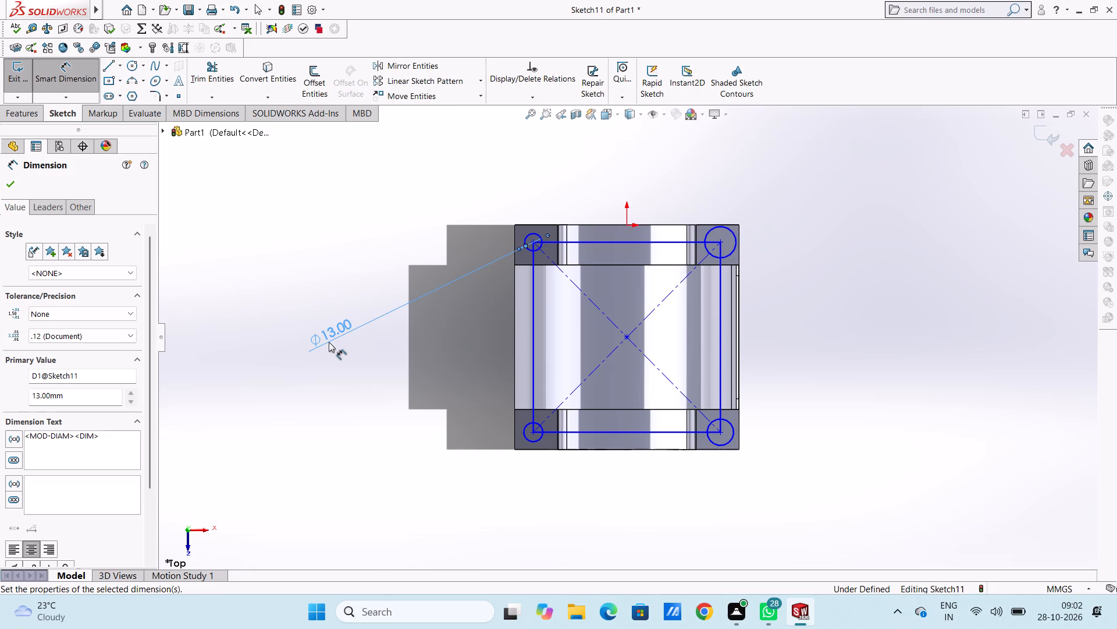
{"action": "left_click", "coordinate": [396, 219]}
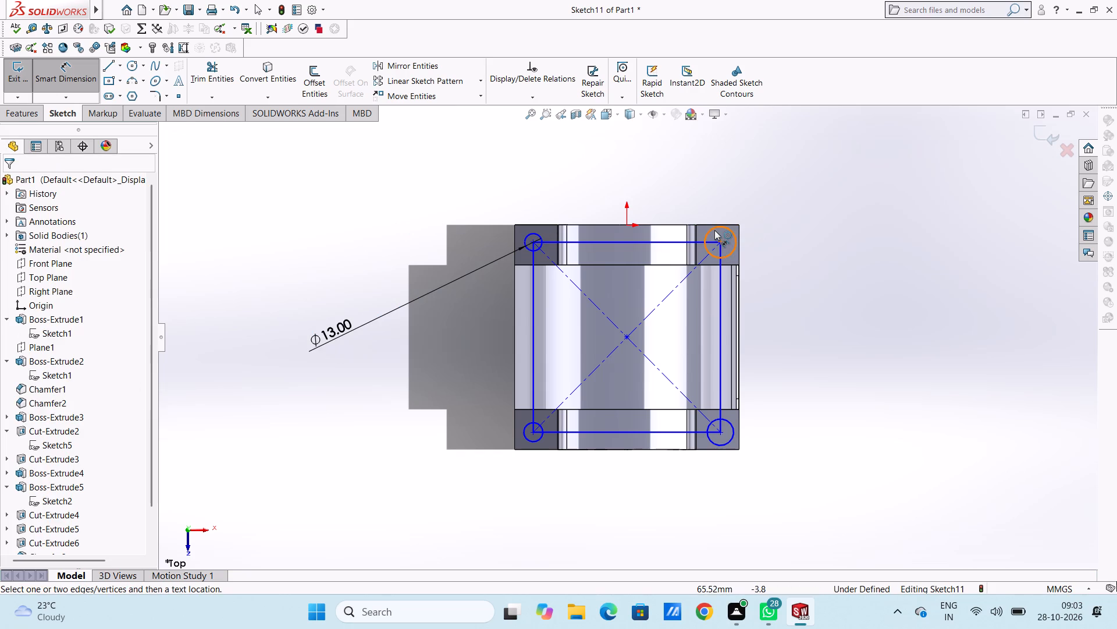
{"action": "left_click", "coordinate": [714, 229]}
{"action": "left_click", "coordinate": [878, 192]}
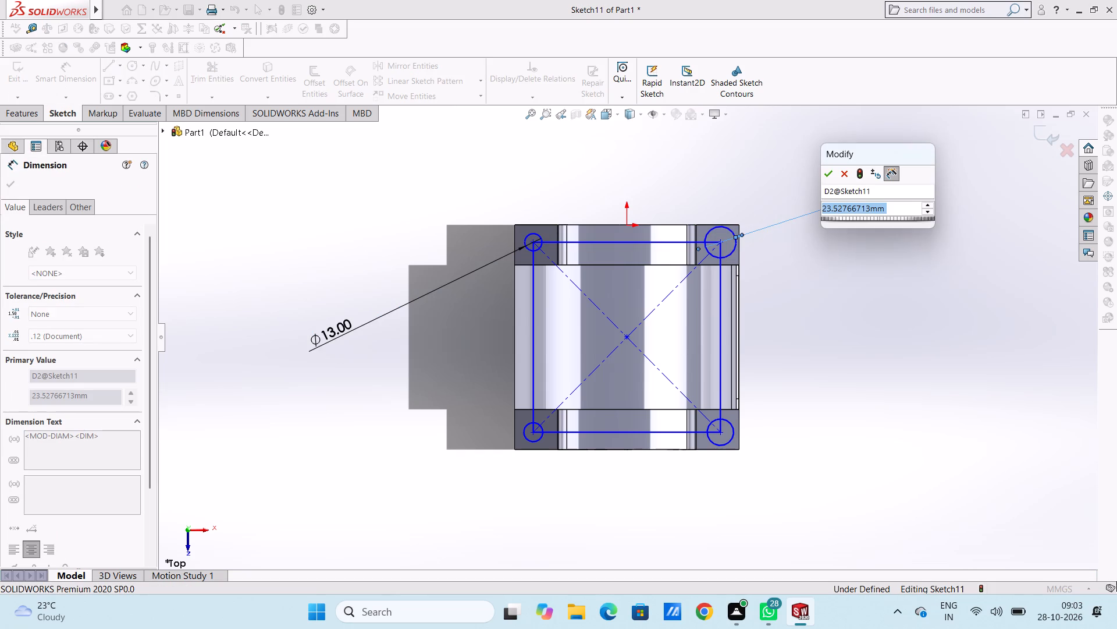
{"action": "type", "text": "13"}
{"action": "key", "text": "Return"}
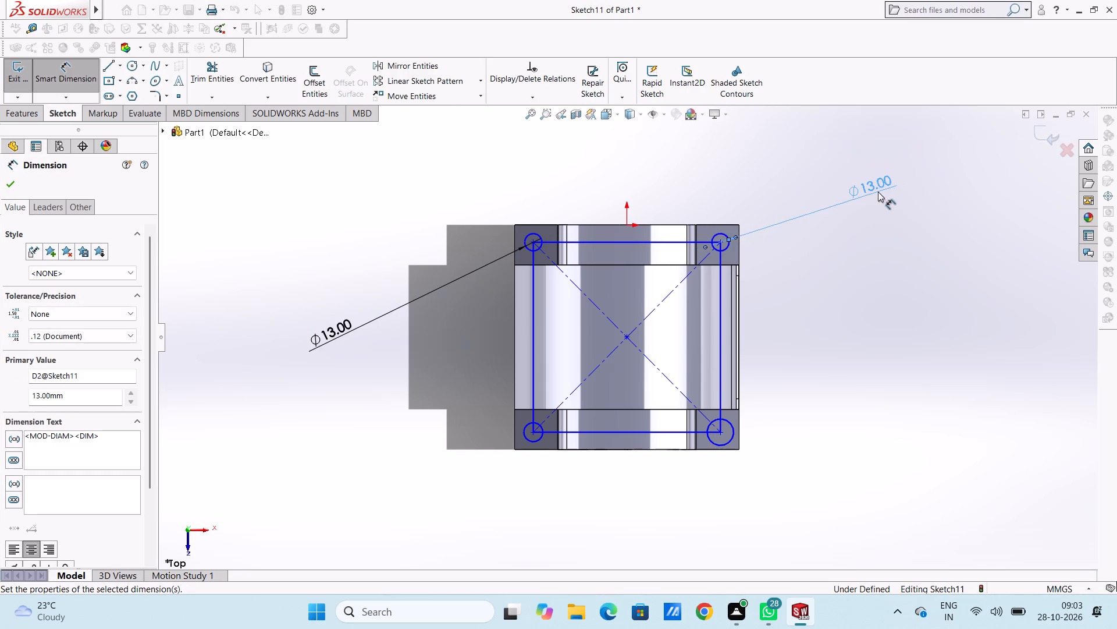
{"action": "left_click", "coordinate": [845, 333]}
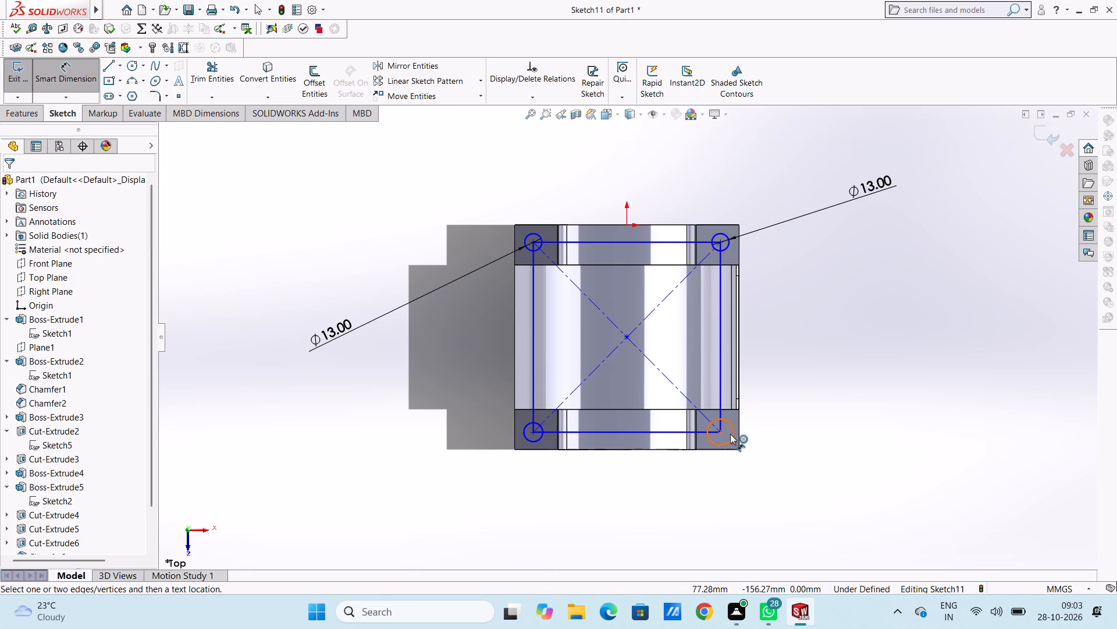
Dimension the front corner circle on the positive X side to 13 mm diameter.
{"action": "left_click", "coordinate": [730, 434]}
{"action": "left_click", "coordinate": [919, 402]}
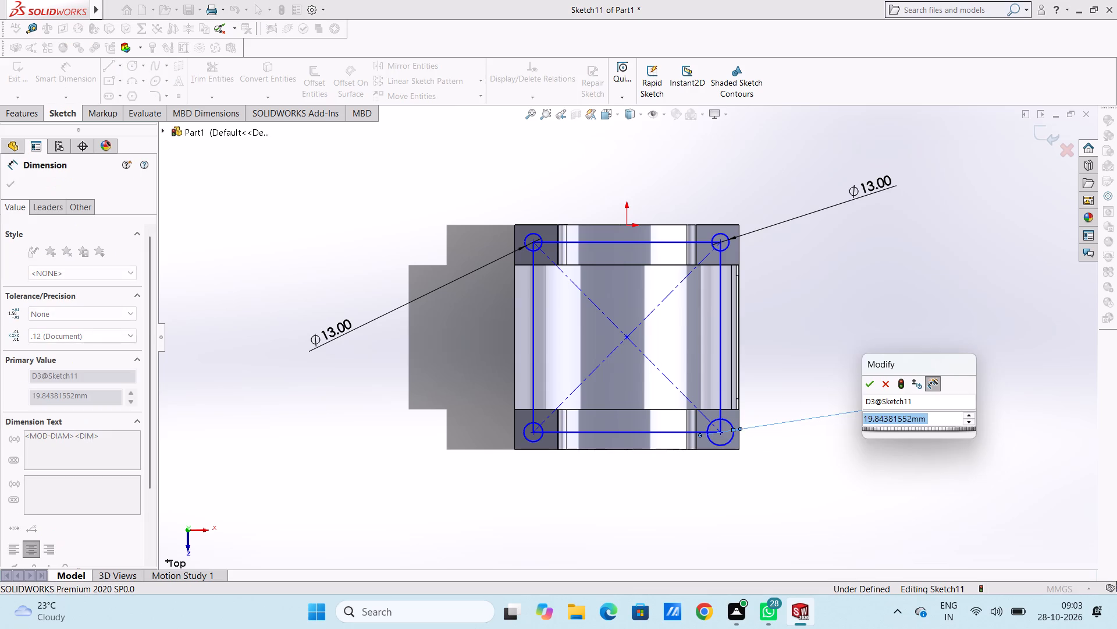
{"action": "type", "text": "13"}
{"action": "key", "text": "Return"}
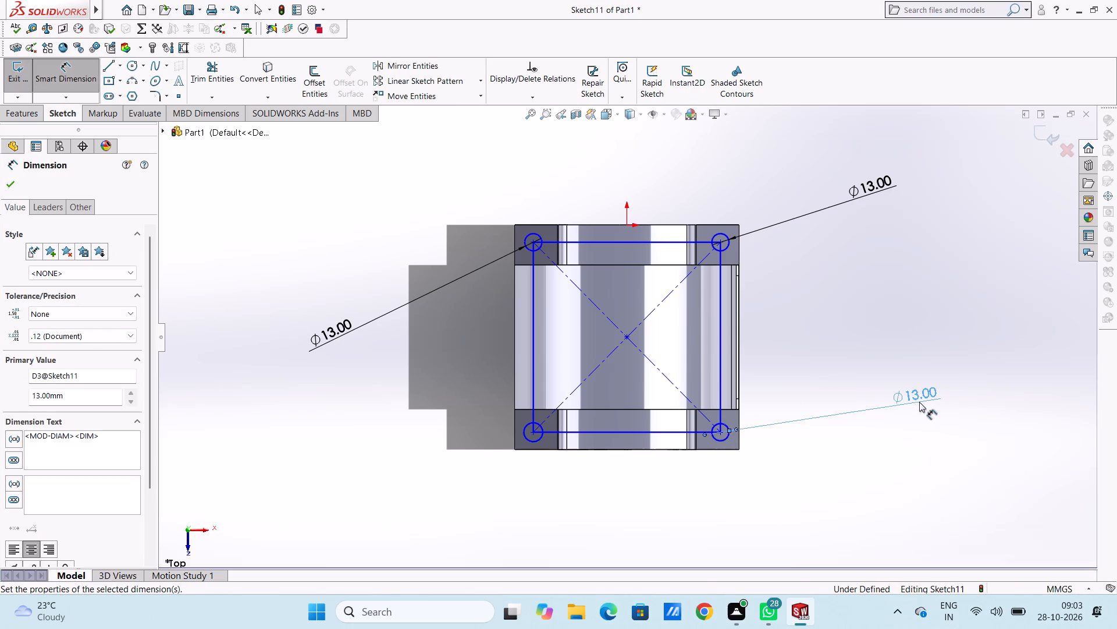
{"action": "left_click", "coordinate": [837, 497]}
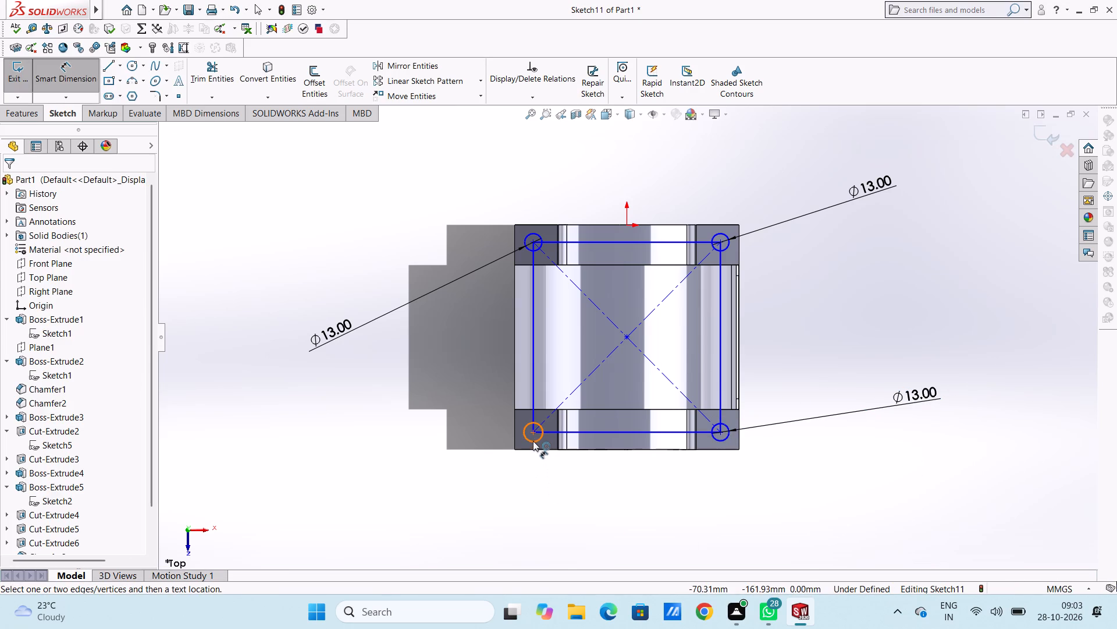
Dimension the front corner circle on the negative X side to 13 mm diameter.
{"action": "left_click", "coordinate": [533, 441]}
{"action": "left_click", "coordinate": [312, 519]}
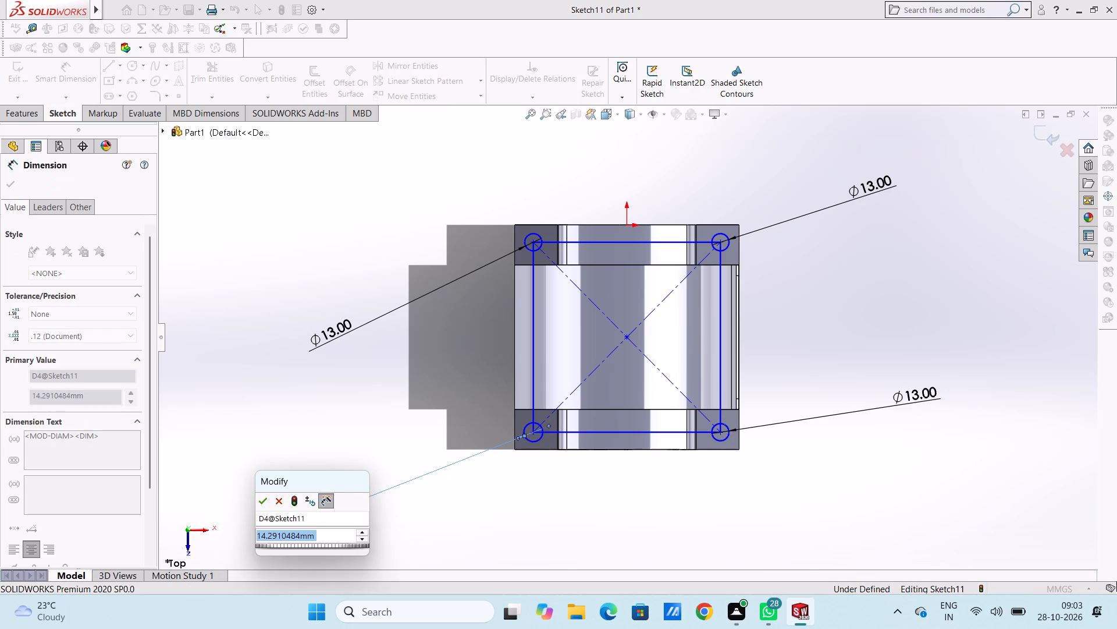
{"action": "type", "text": "13"}
{"action": "key", "text": "Return"}
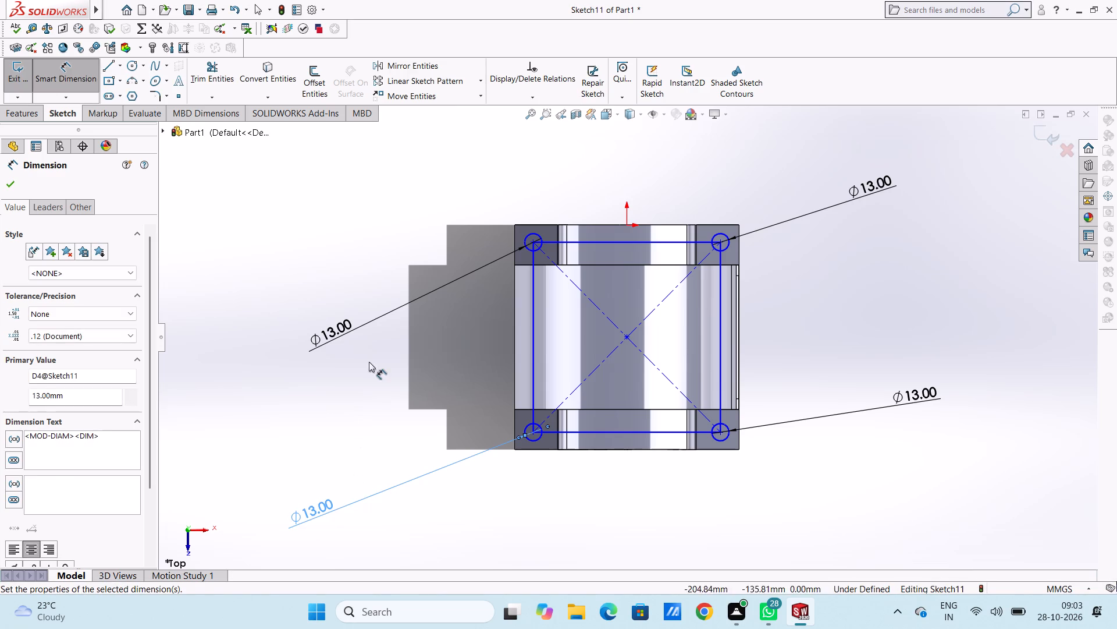
{"action": "left_click", "coordinate": [396, 366]}
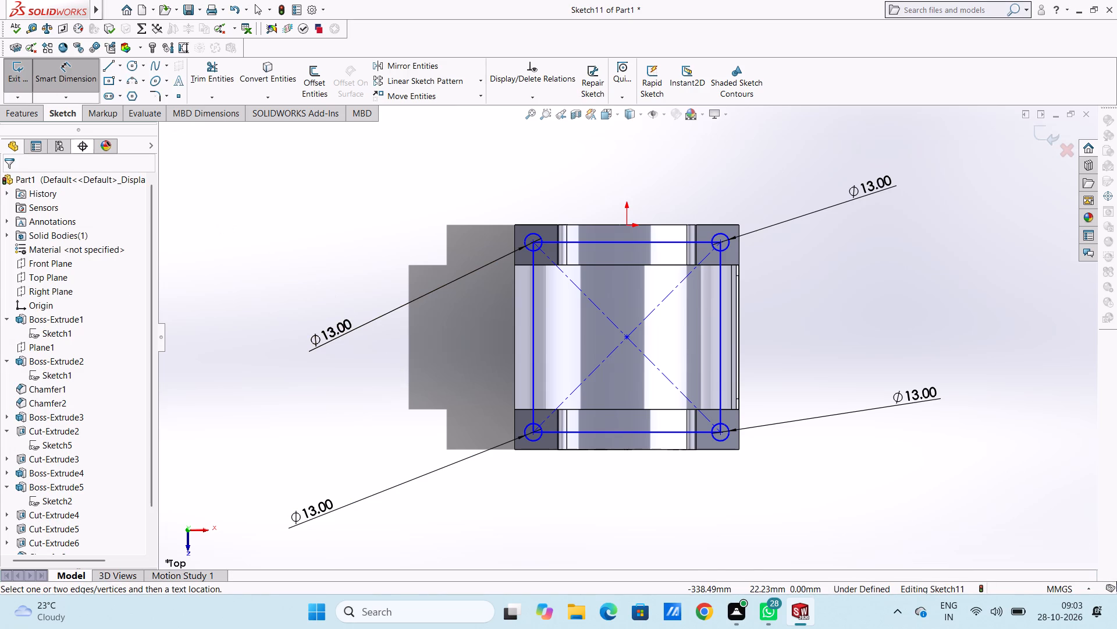
{"action": "left_click", "coordinate": [68, 80]}
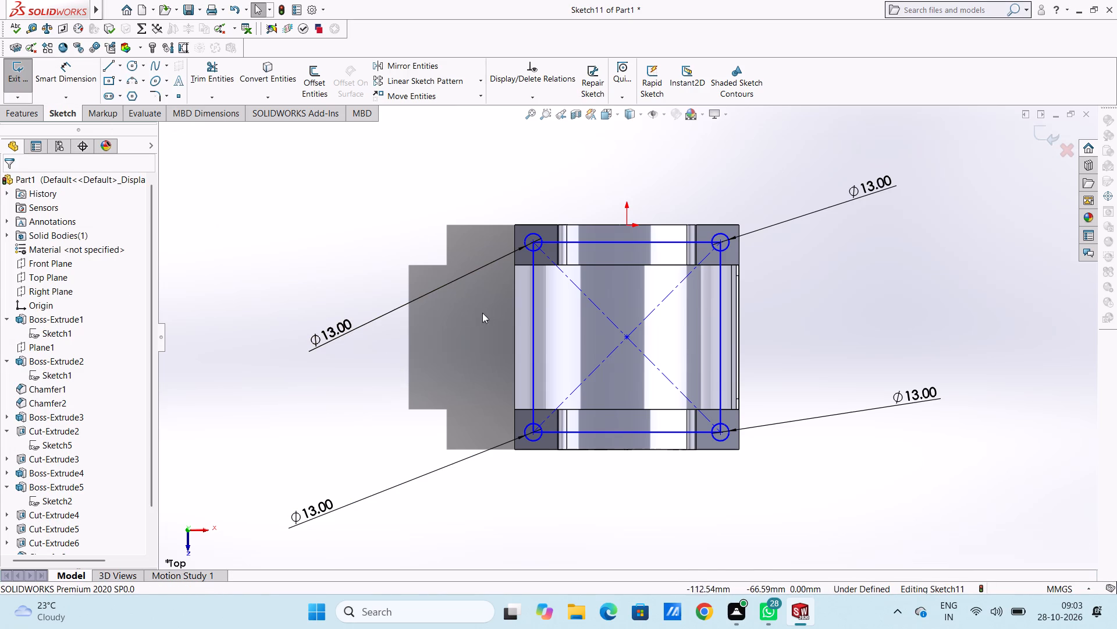
Delete the four side lines of the center rectangle, keeping its construction diagonals and the corner circles.
{"action": "left_click", "coordinate": [532, 291]}
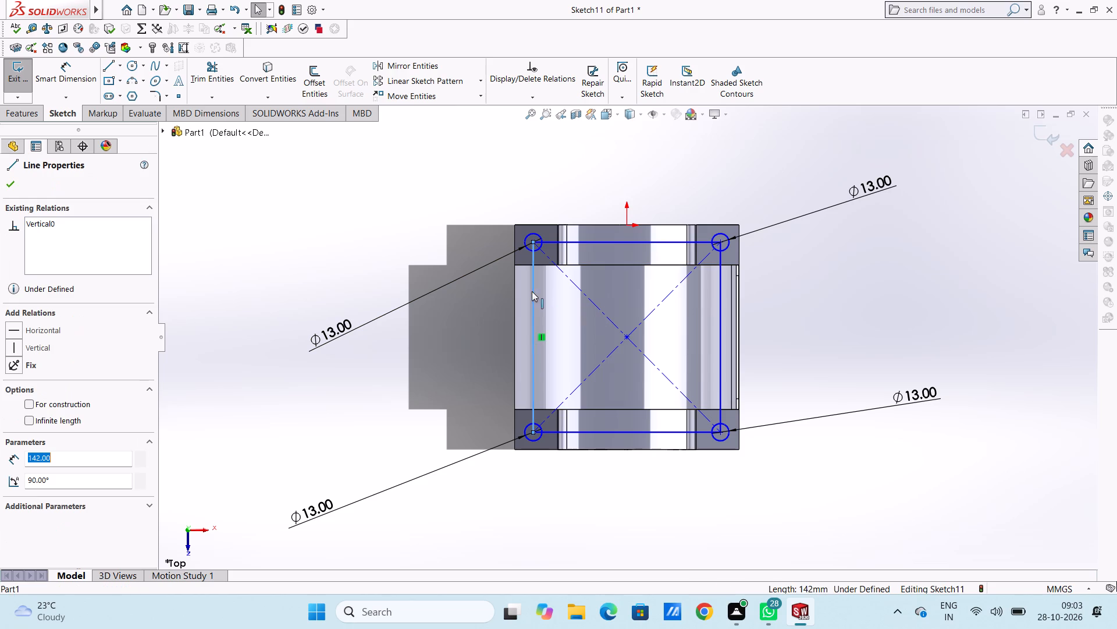
{"action": "left_click", "coordinate": [570, 241], "text": "ctrl"}
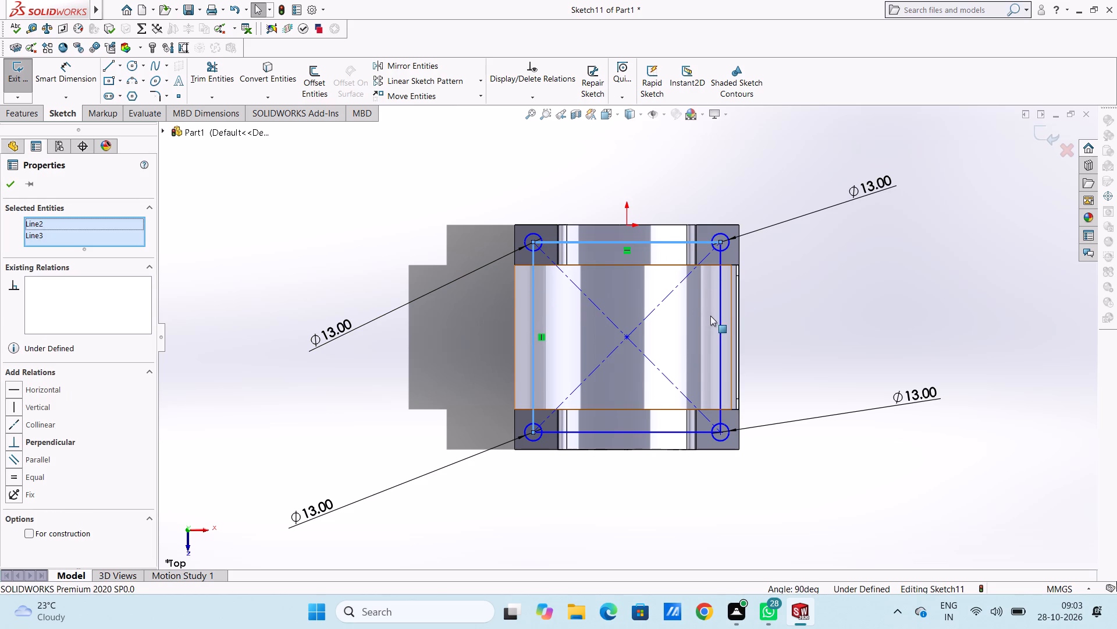
{"action": "left_click", "coordinate": [719, 318], "text": "ctrl"}
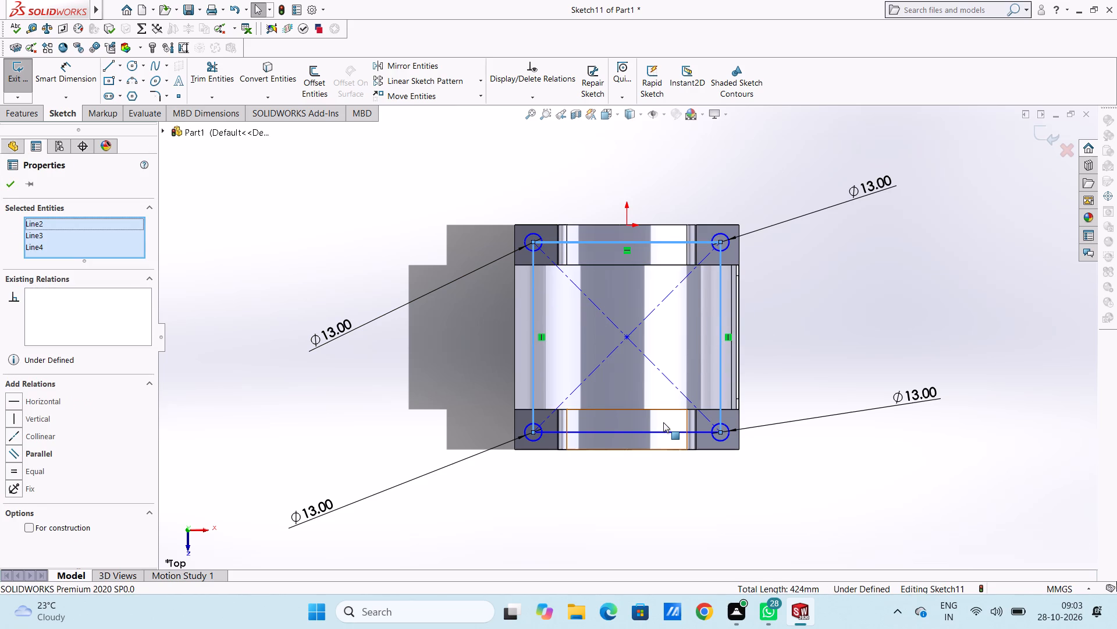
{"action": "left_click", "coordinate": [663, 430], "text": "ctrl"}
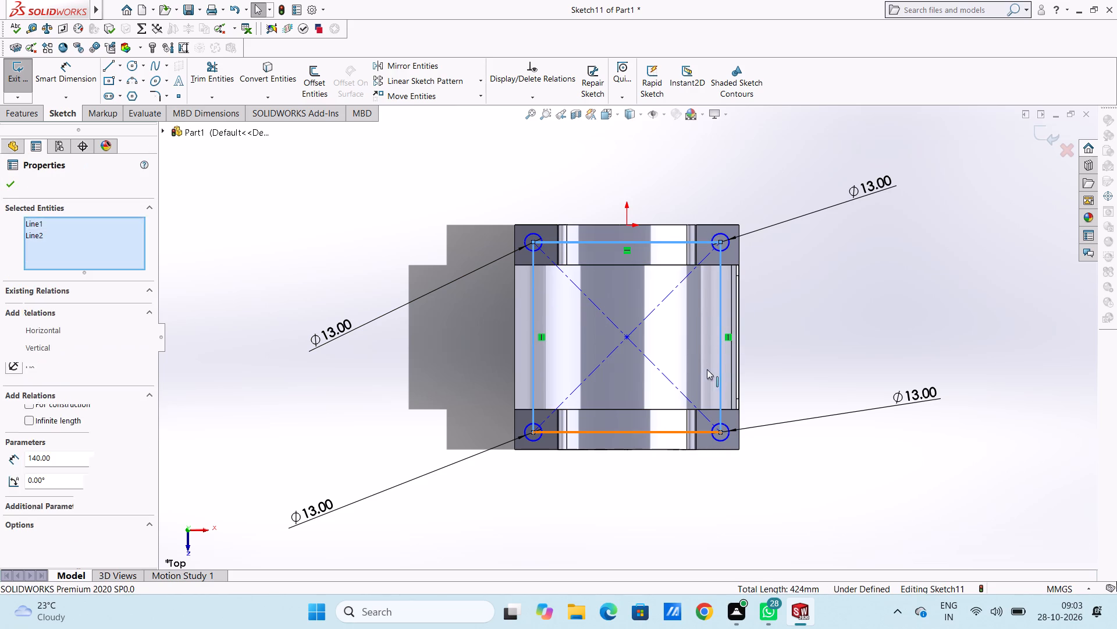
{"action": "right_click", "coordinate": [828, 263]}
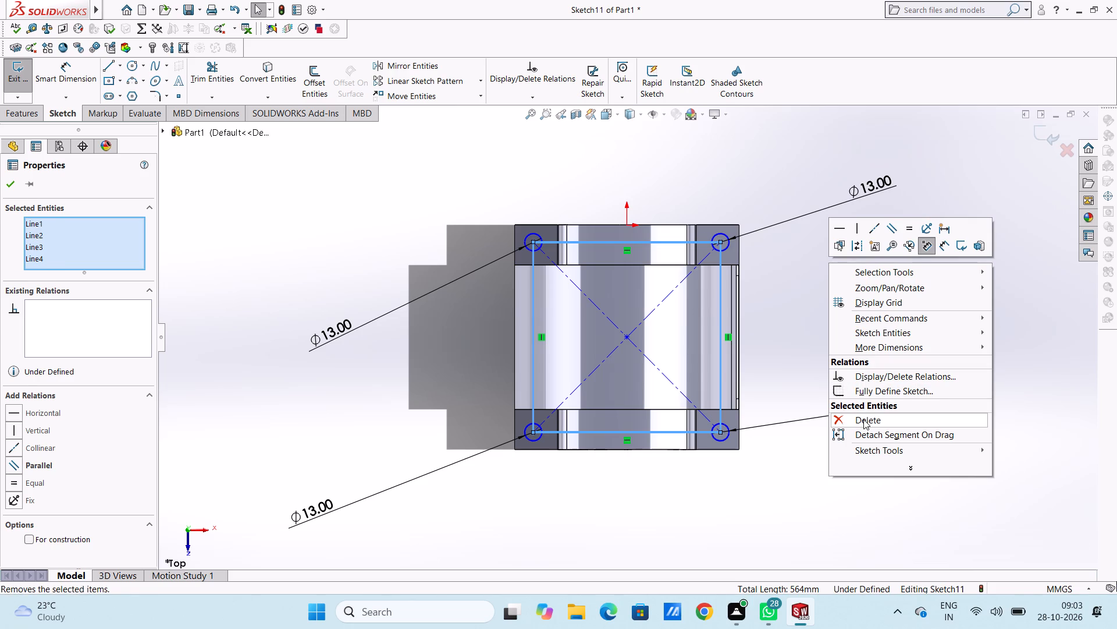
{"action": "left_click", "coordinate": [863, 419]}
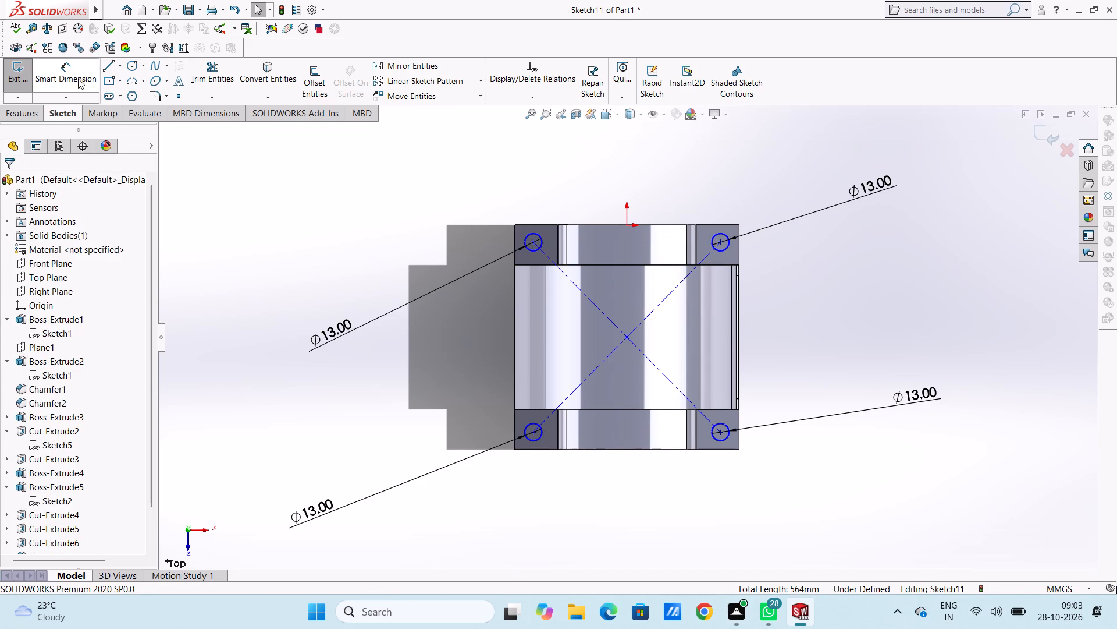
Dimension the centre of the rear circle on the negative X side from the base's rear edge and adjacent side edge.
{"action": "left_click", "coordinate": [75, 69]}
{"action": "left_click", "coordinate": [533, 242]}
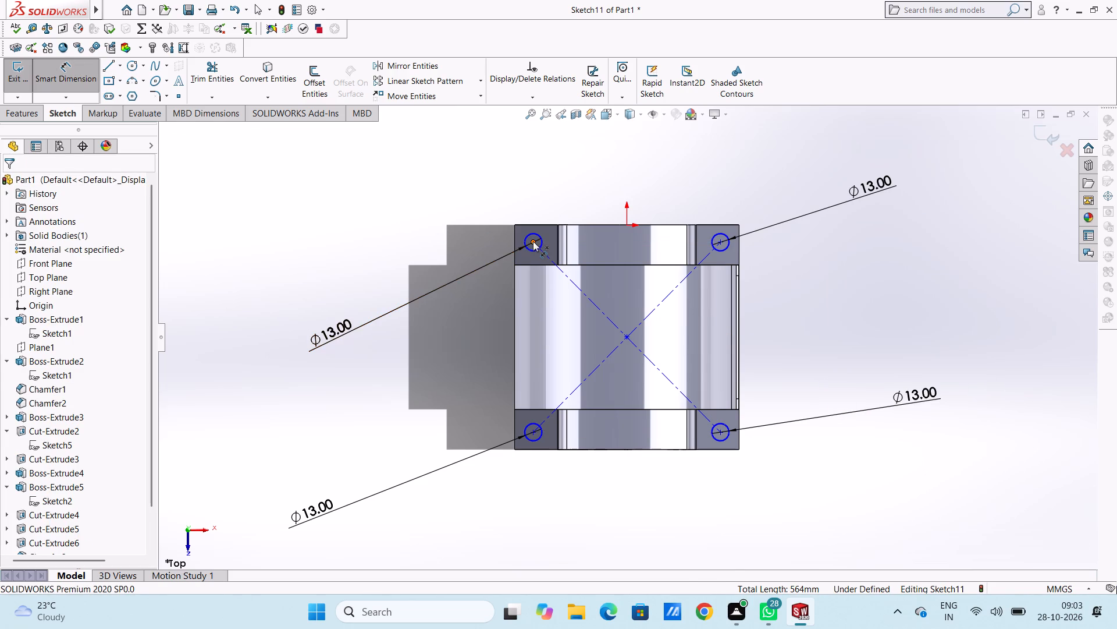
{"action": "left_click", "coordinate": [543, 223]}
{"action": "left_click", "coordinate": [321, 228]}
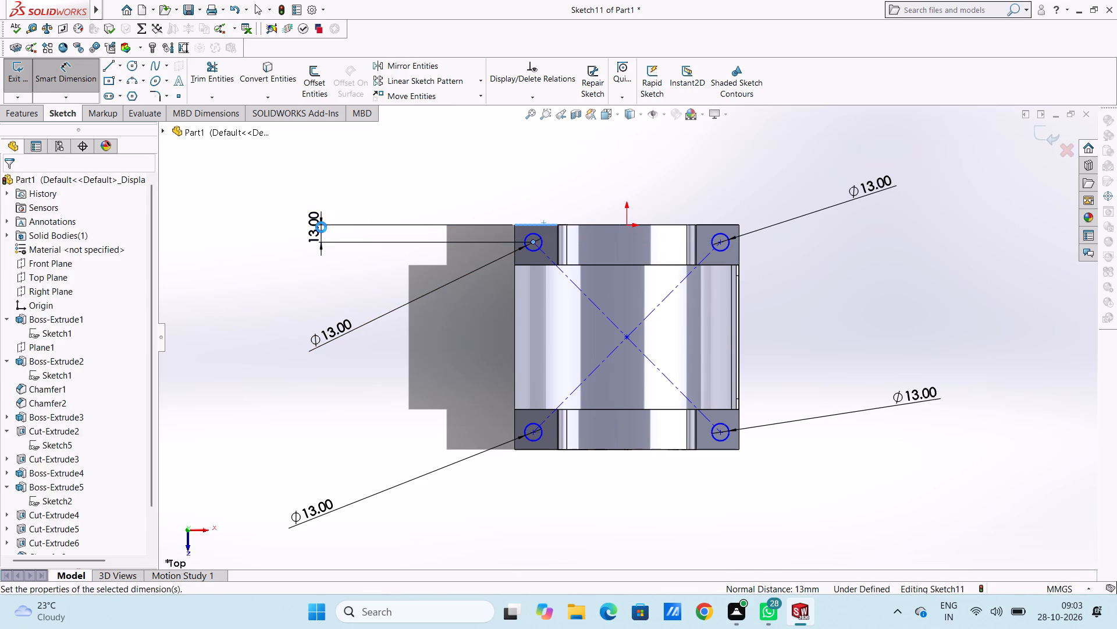
{"action": "left_click", "coordinate": [273, 212]}
{"action": "left_click", "coordinate": [269, 213]}
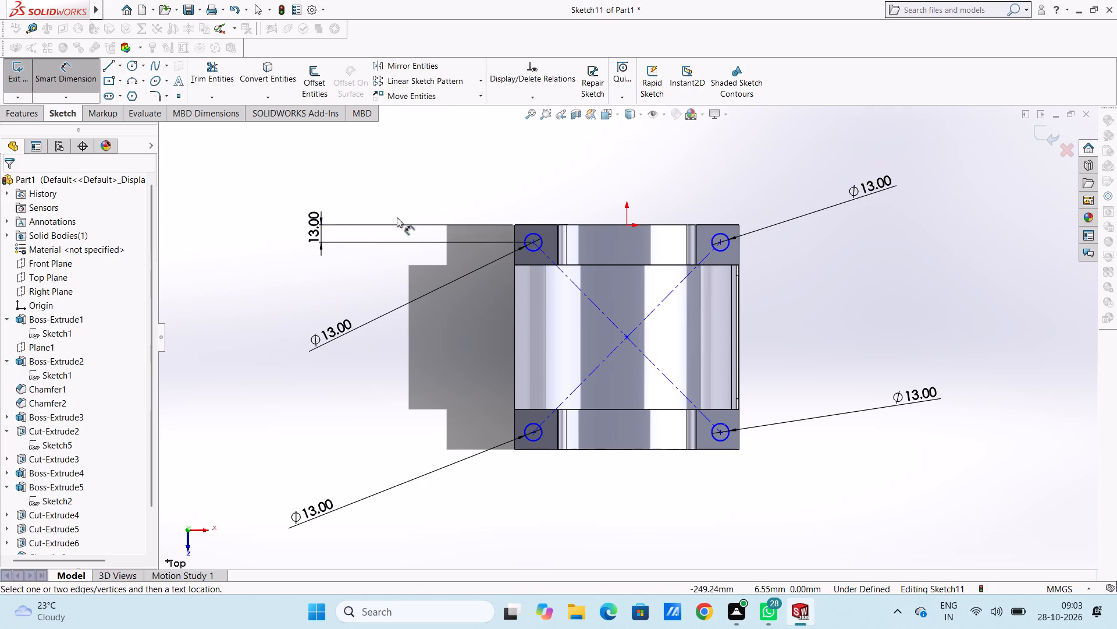
{"action": "left_click", "coordinate": [533, 241]}
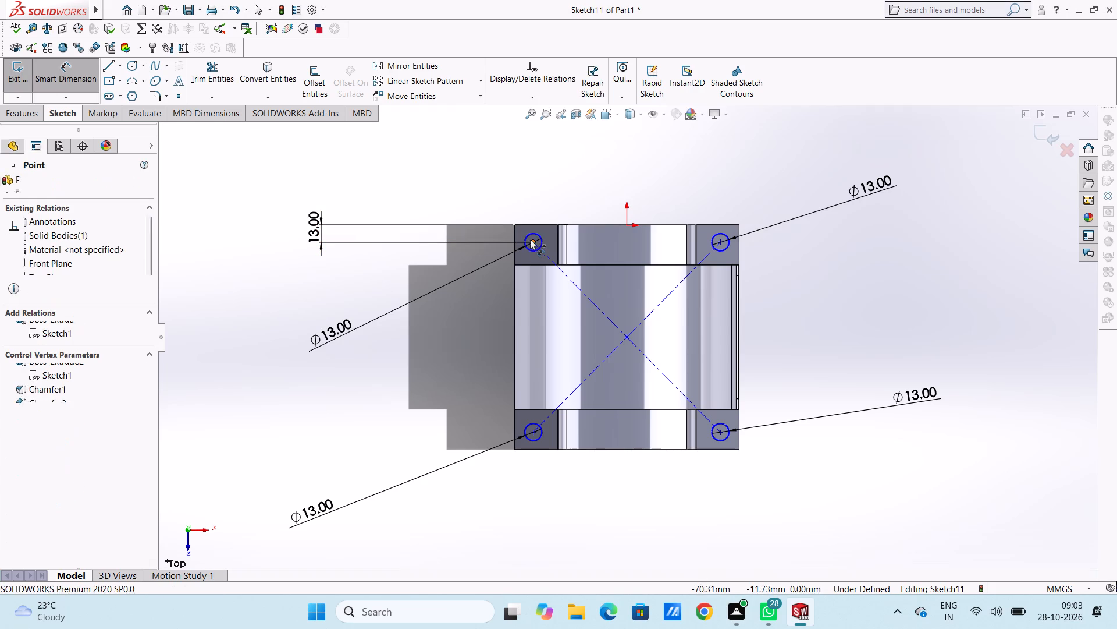
{"action": "left_click", "coordinate": [516, 234]}
{"action": "left_click", "coordinate": [457, 158]}
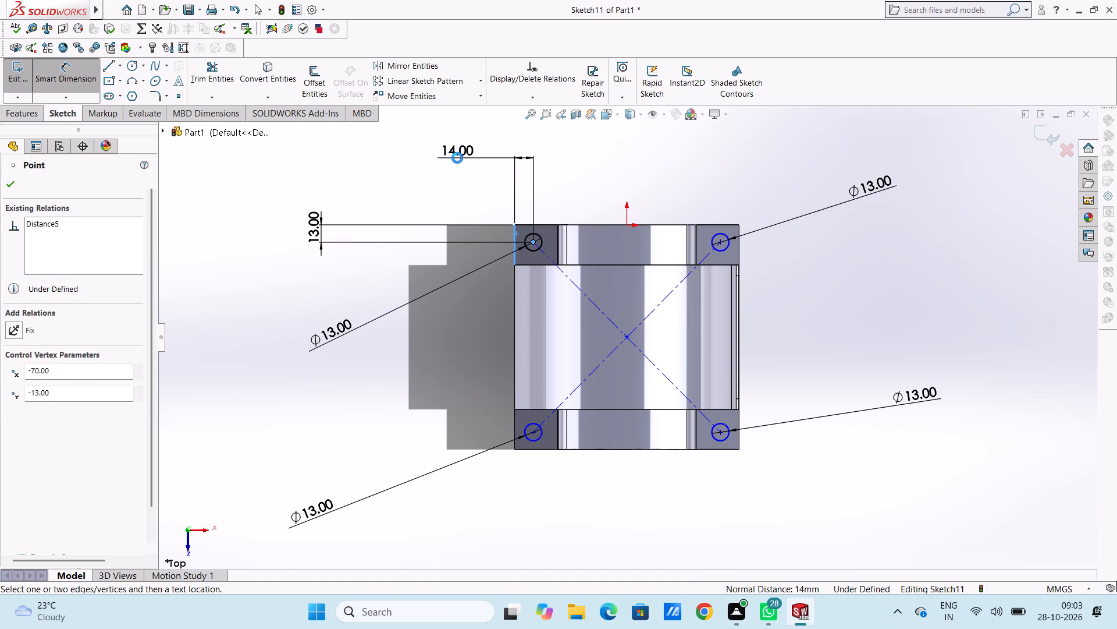
{"action": "left_click", "coordinate": [404, 142]}
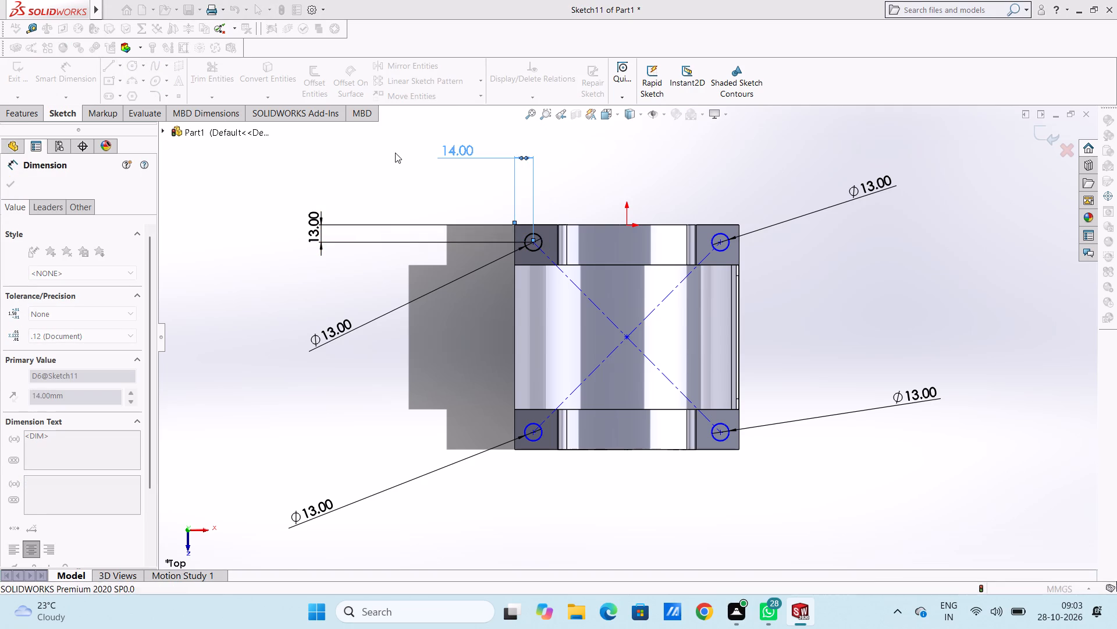
{"action": "left_click", "coordinate": [395, 153]}
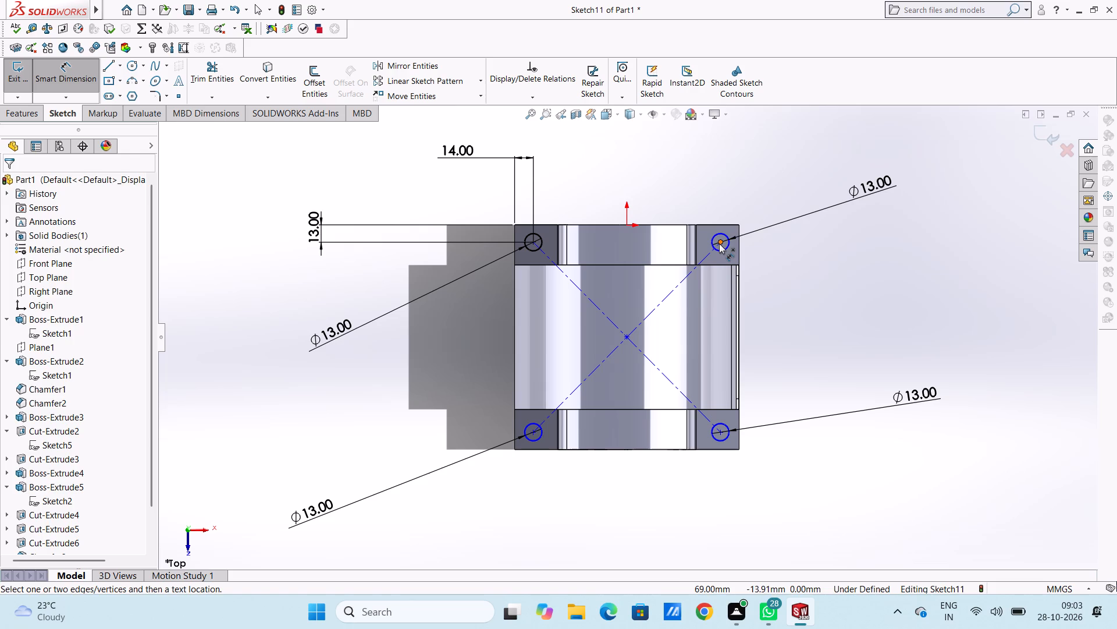
Dimension the centre of the rear circle on the positive X side from the base's rear edge and adjacent side edge.
{"action": "left_click", "coordinate": [719, 242]}
{"action": "left_click", "coordinate": [720, 223]}
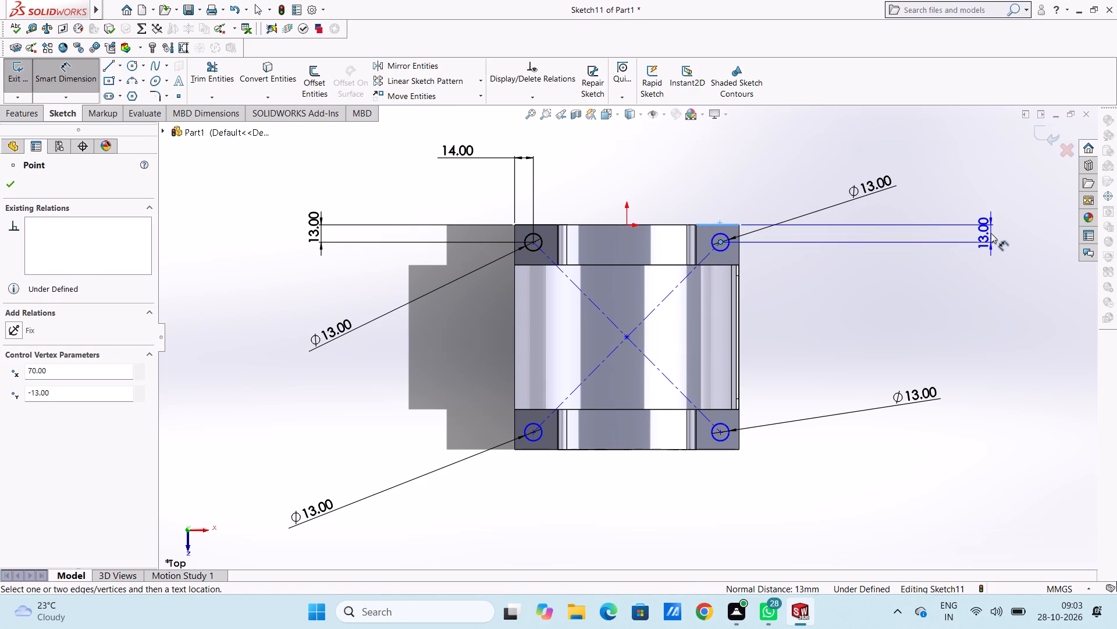
{"action": "left_click", "coordinate": [991, 234]}
{"action": "left_click", "coordinate": [940, 218]}
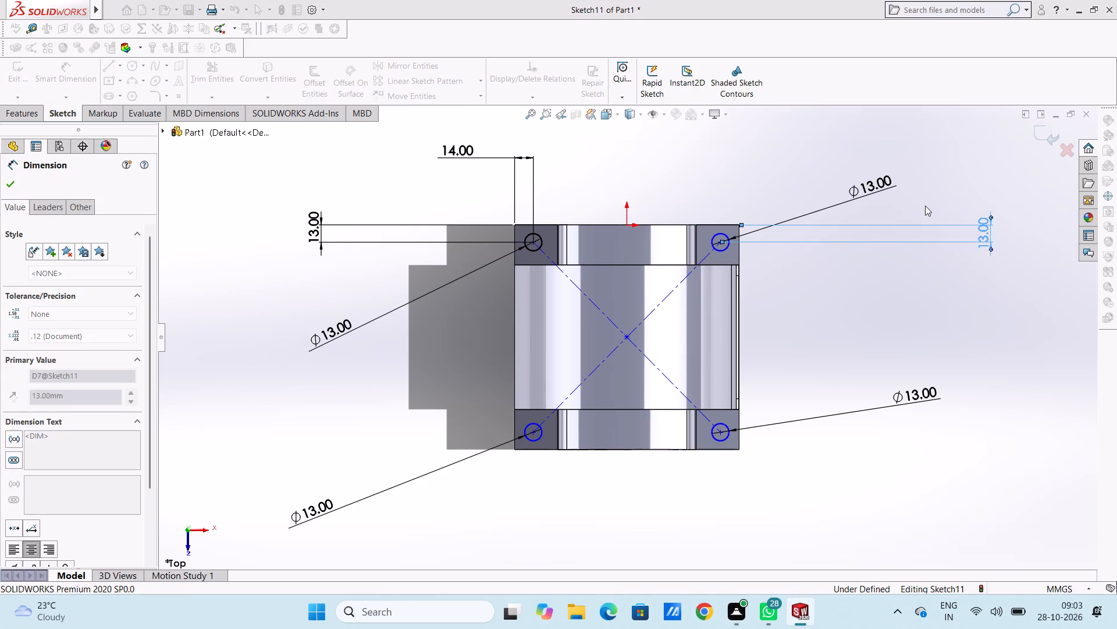
{"action": "left_click", "coordinate": [925, 206]}
{"action": "left_click", "coordinate": [719, 243]}
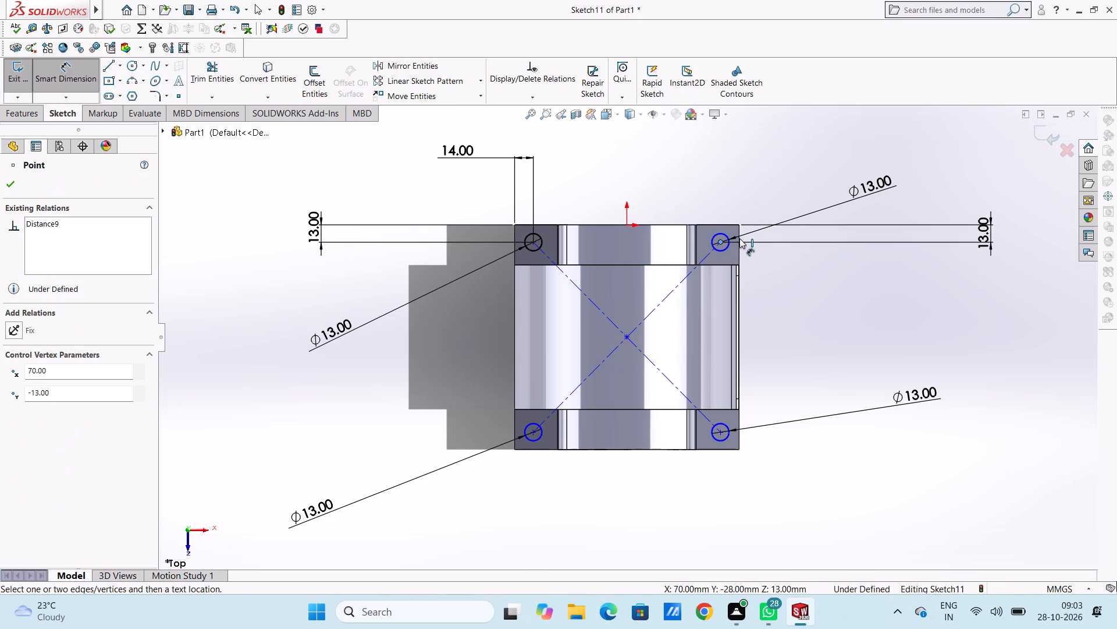
{"action": "left_click", "coordinate": [738, 238]}
{"action": "left_click", "coordinate": [720, 147]}
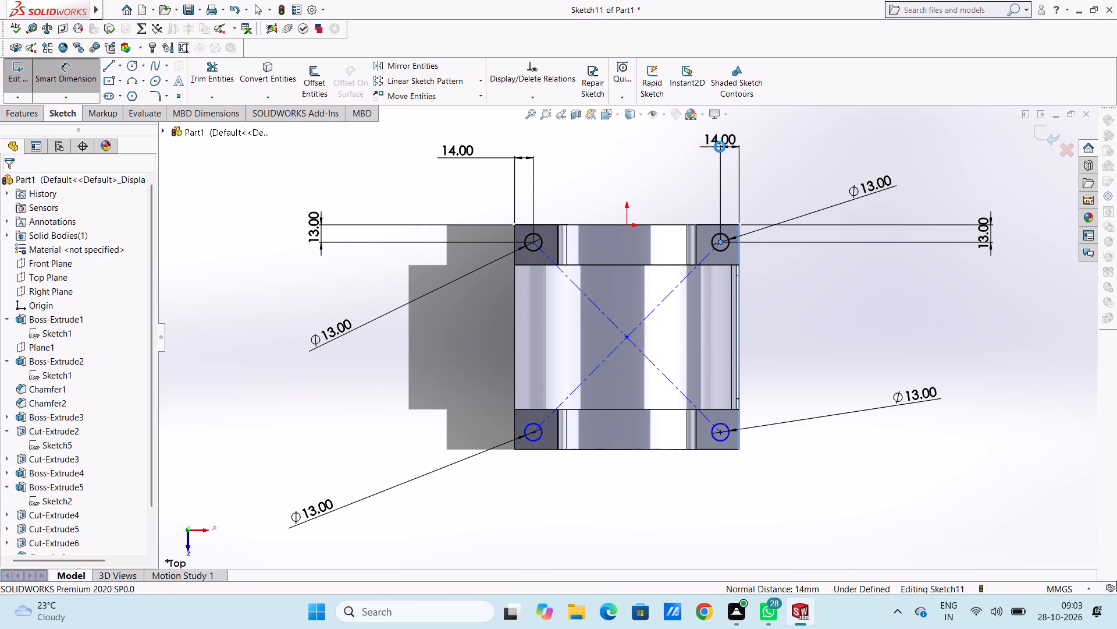
{"action": "left_click", "coordinate": [666, 128]}
{"action": "left_click", "coordinate": [642, 154]}
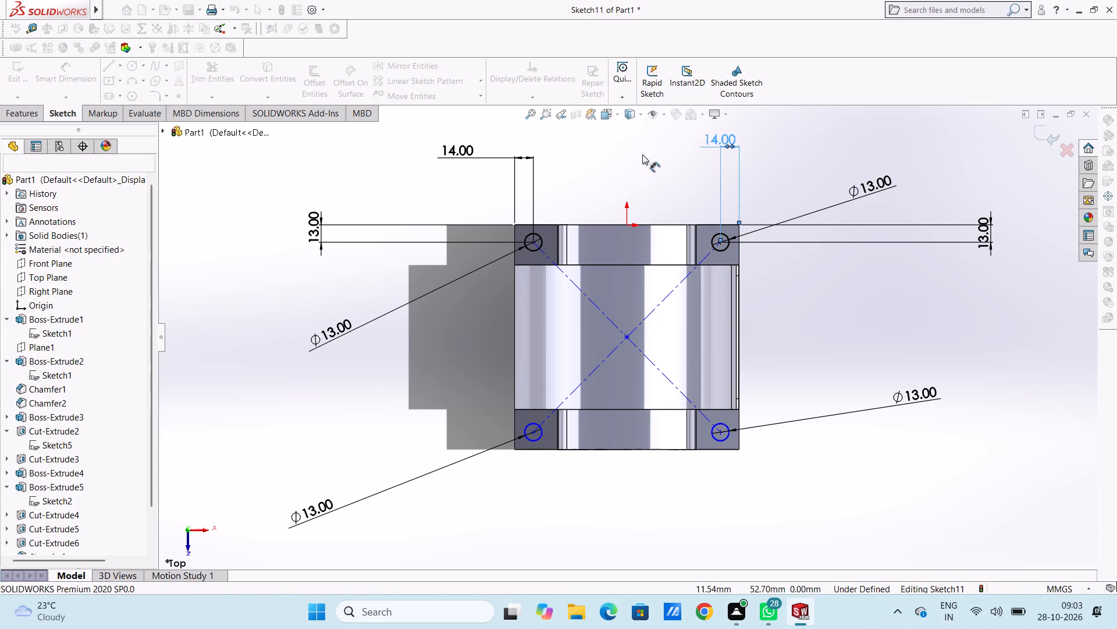
Dimension the centre of the front circle on the negative X side from the base's front edge and adjacent side edge.
{"action": "left_click", "coordinate": [533, 432]}
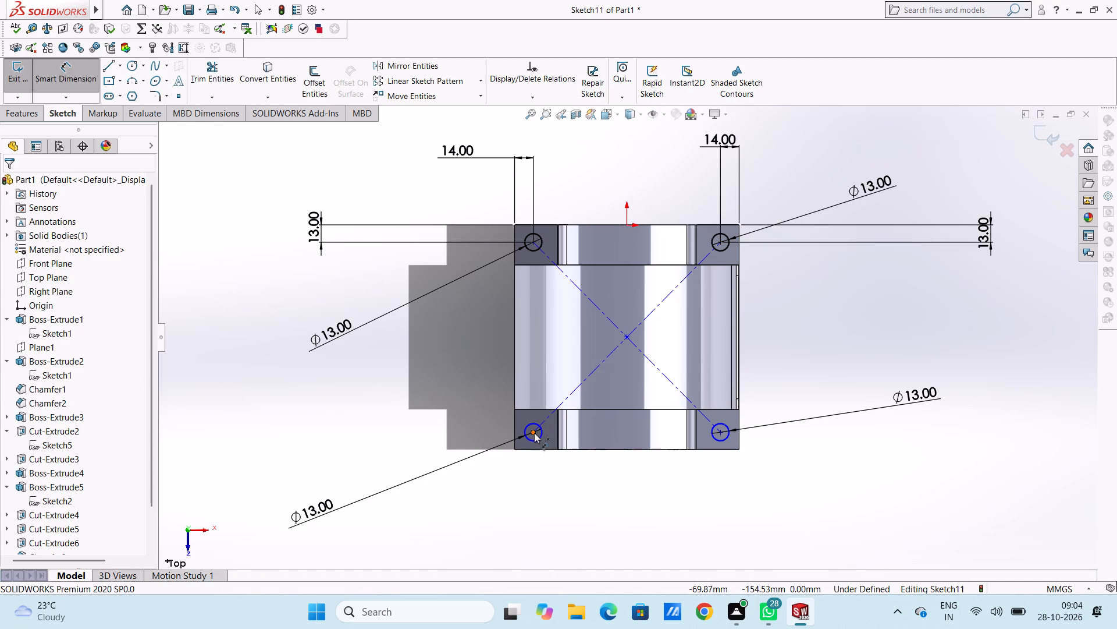
{"action": "left_click", "coordinate": [539, 448]}
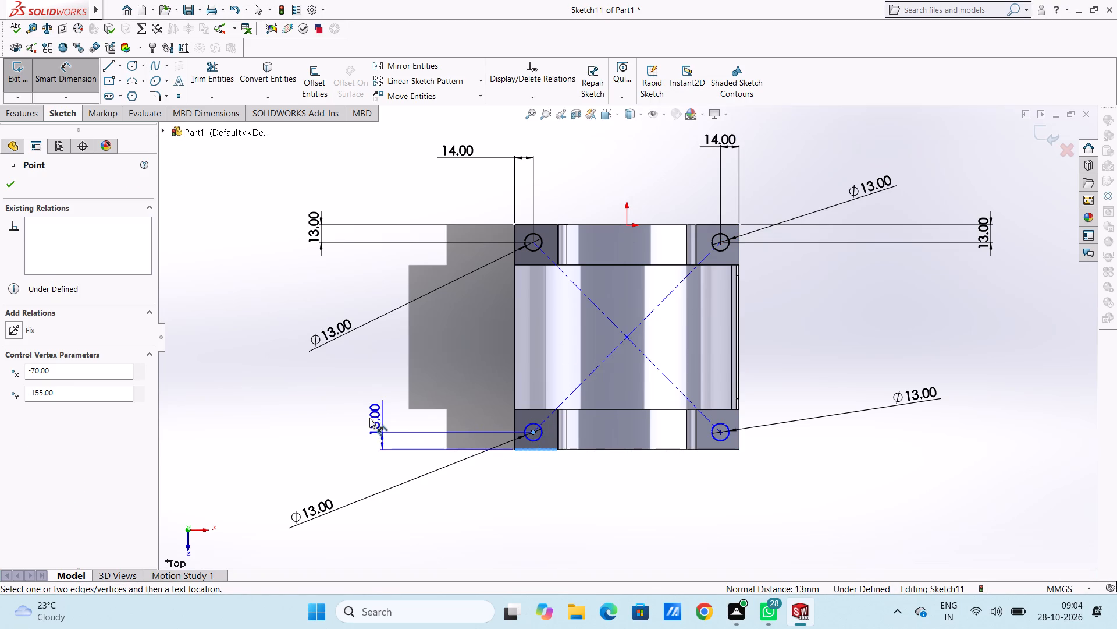
{"action": "left_click", "coordinate": [343, 418]}
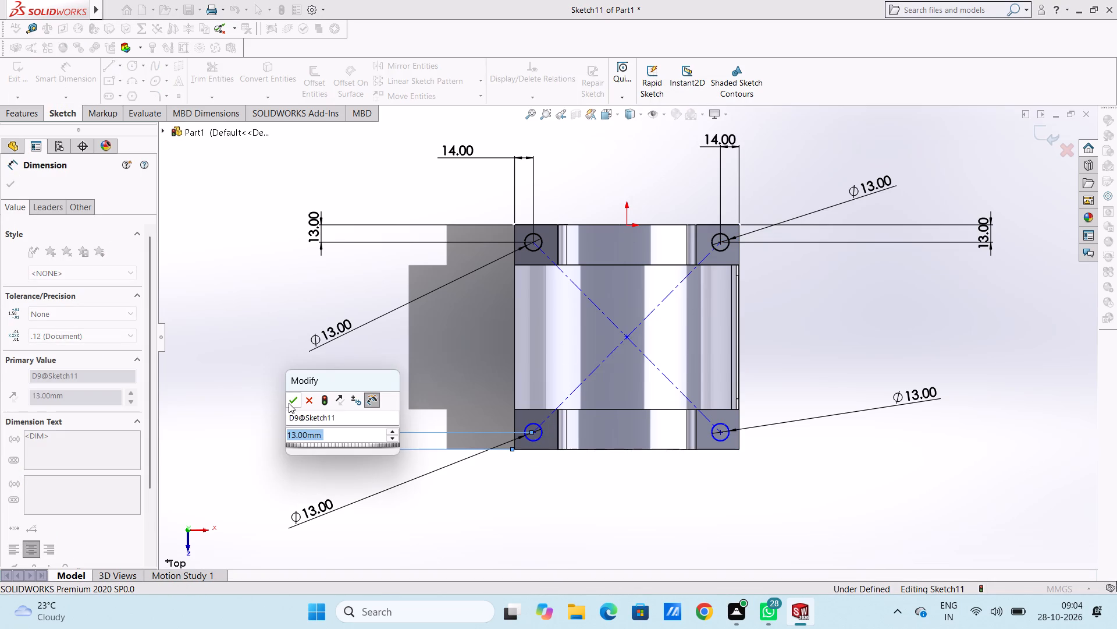
{"action": "double_click", "coordinate": [289, 402]}
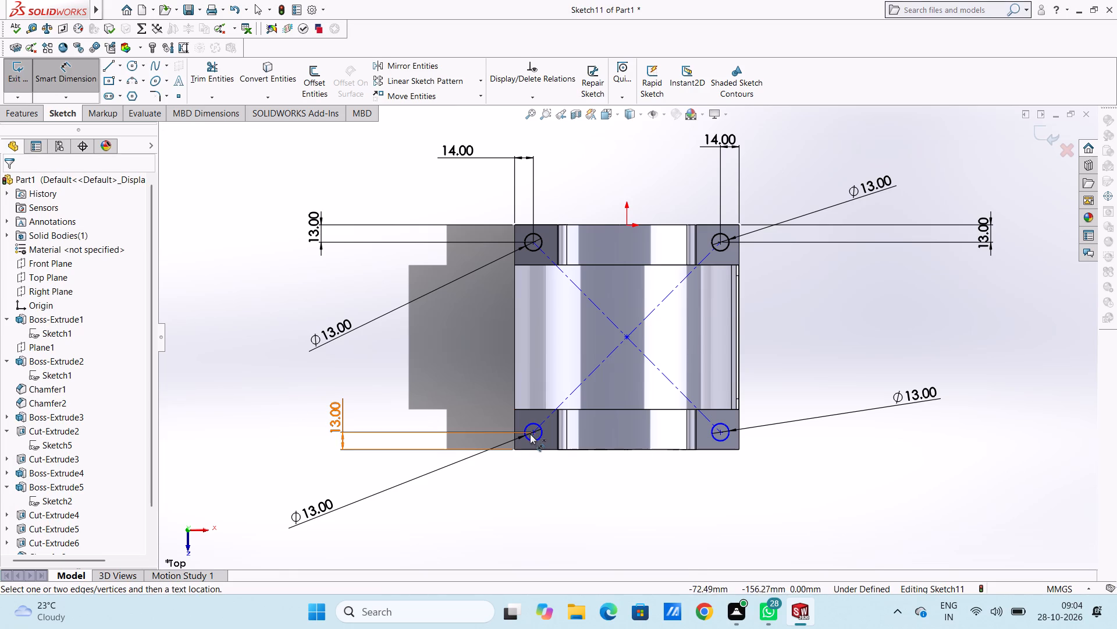
{"action": "left_click", "coordinate": [533, 432]}
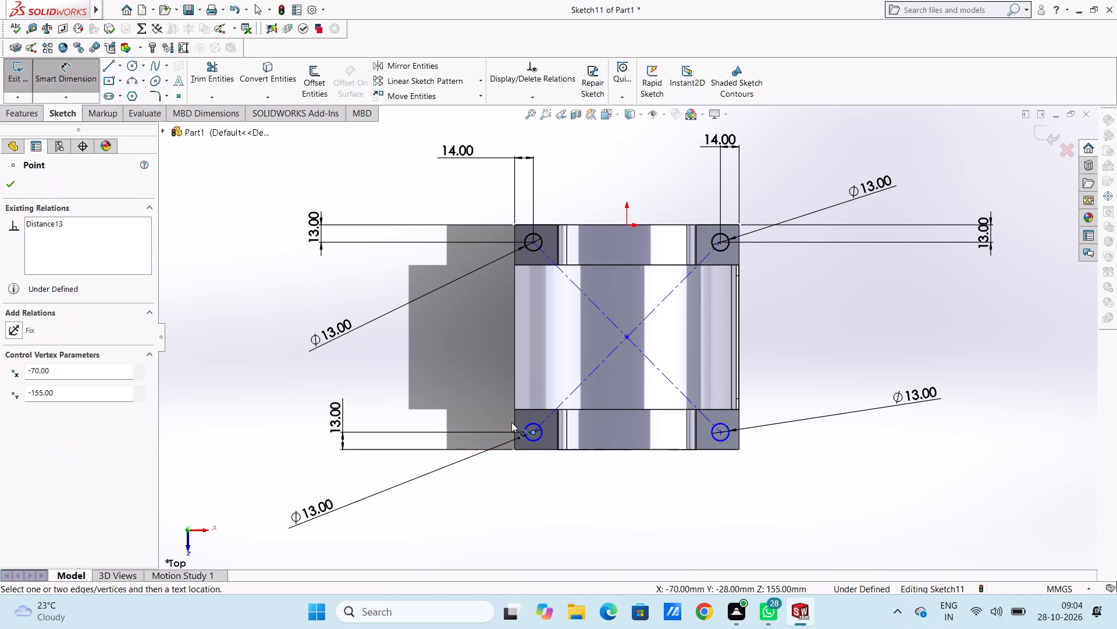
{"action": "left_click", "coordinate": [515, 425]}
{"action": "scroll", "coordinate": [508, 532], "scroll_direction": "up", "scroll_amount": 4}
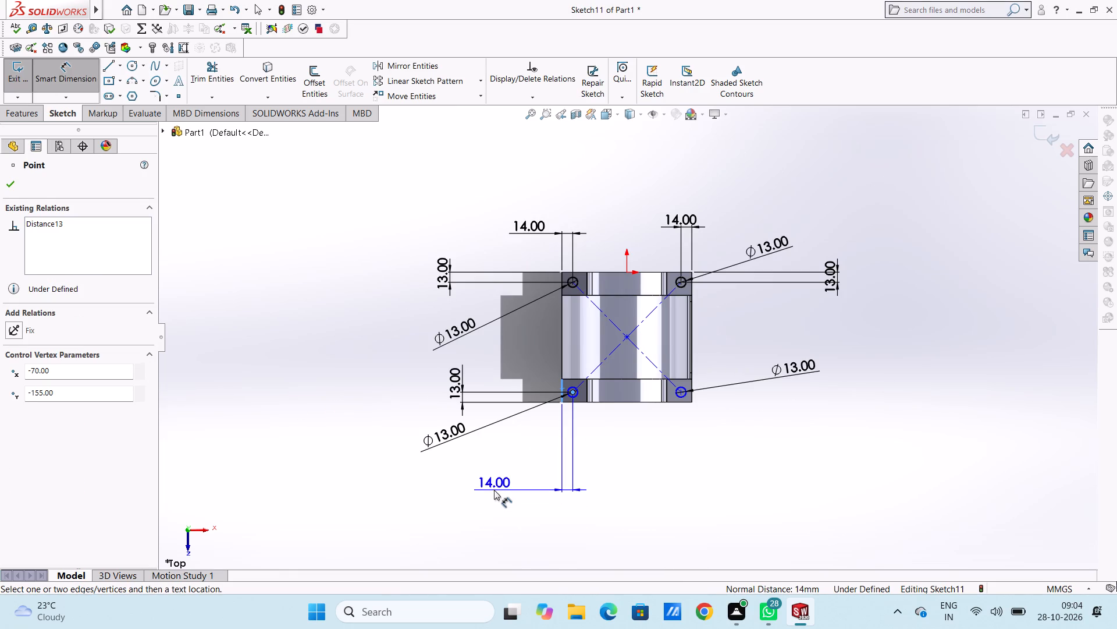
{"action": "left_click", "coordinate": [494, 490]}
{"action": "double_click", "coordinate": [443, 475]}
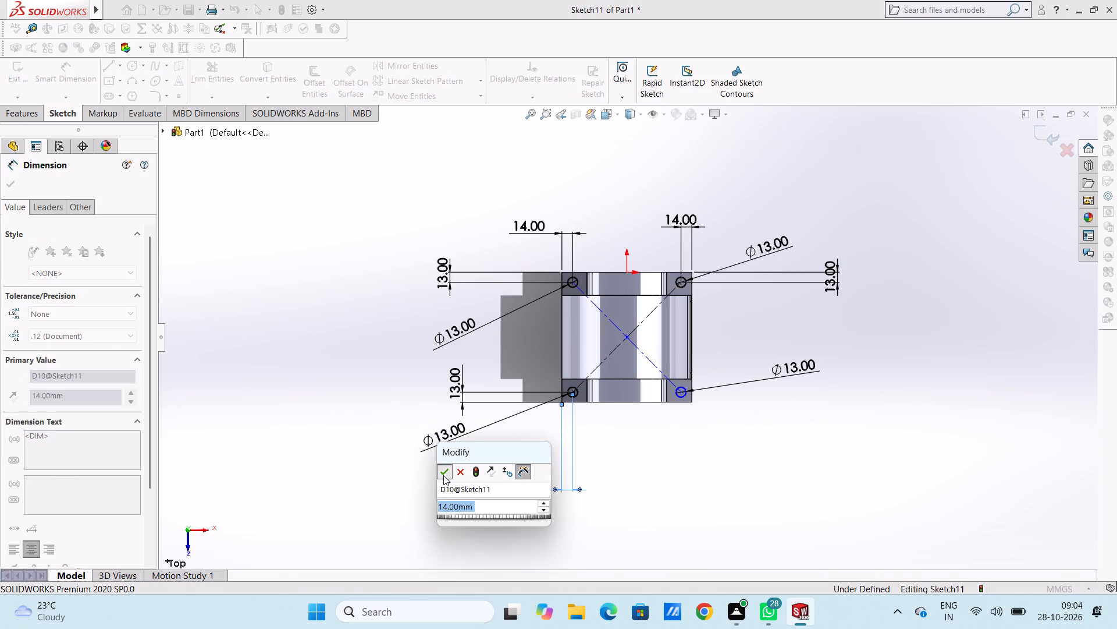
Dimension the centre of the front circle on the positive X side from the base's adjacent side edge and front edge.
{"action": "scroll", "coordinate": [660, 380], "scroll_direction": "down", "scroll_amount": 5}
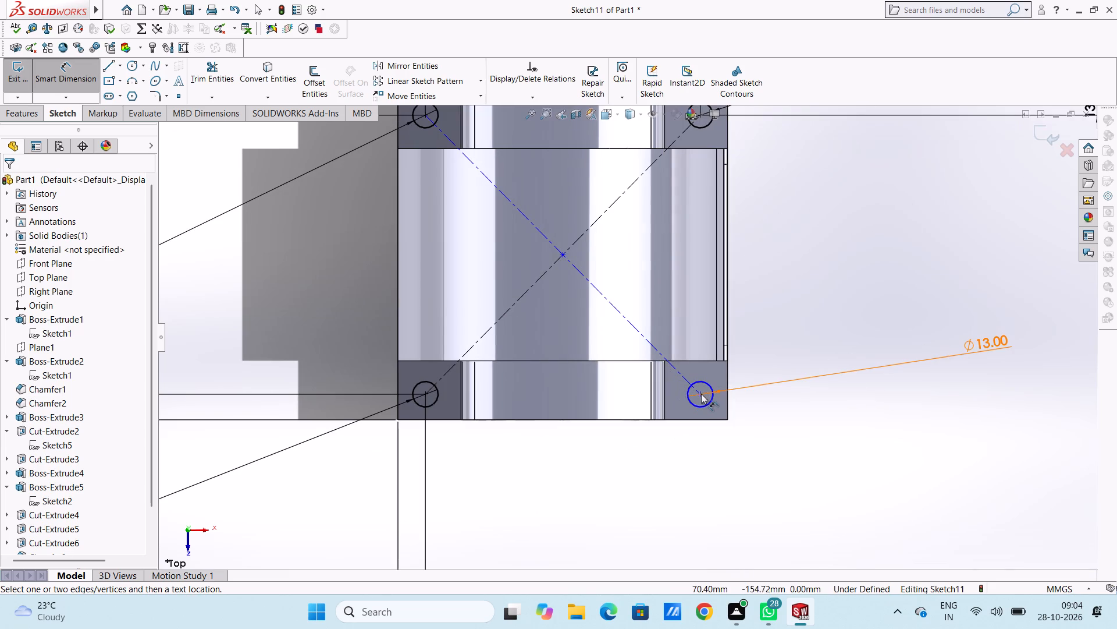
{"action": "left_click", "coordinate": [698, 394]}
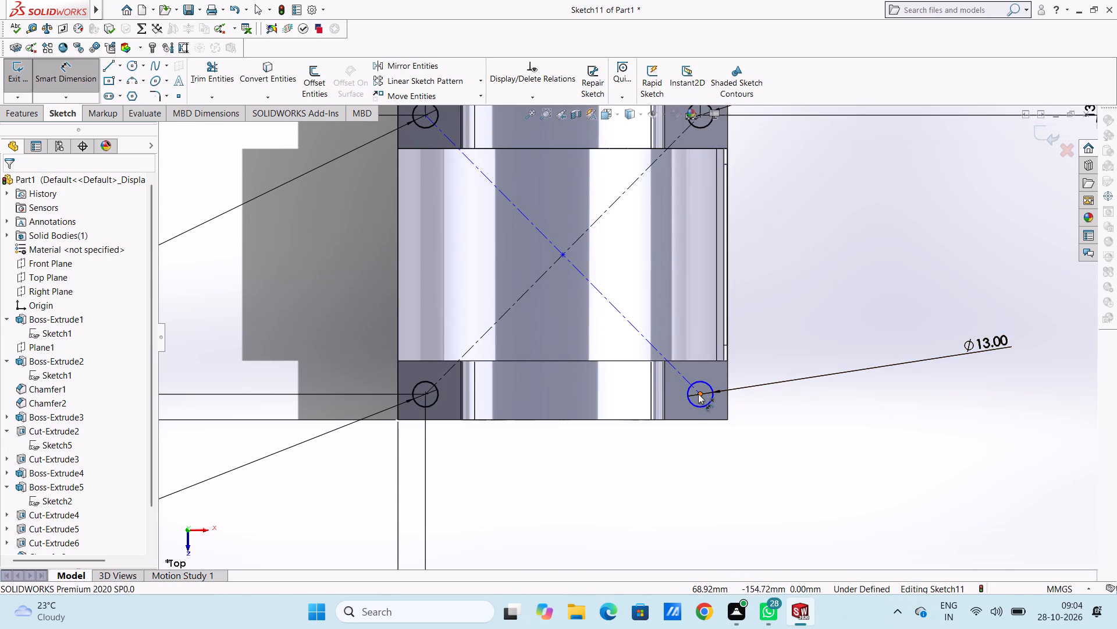
{"action": "left_click", "coordinate": [728, 388]}
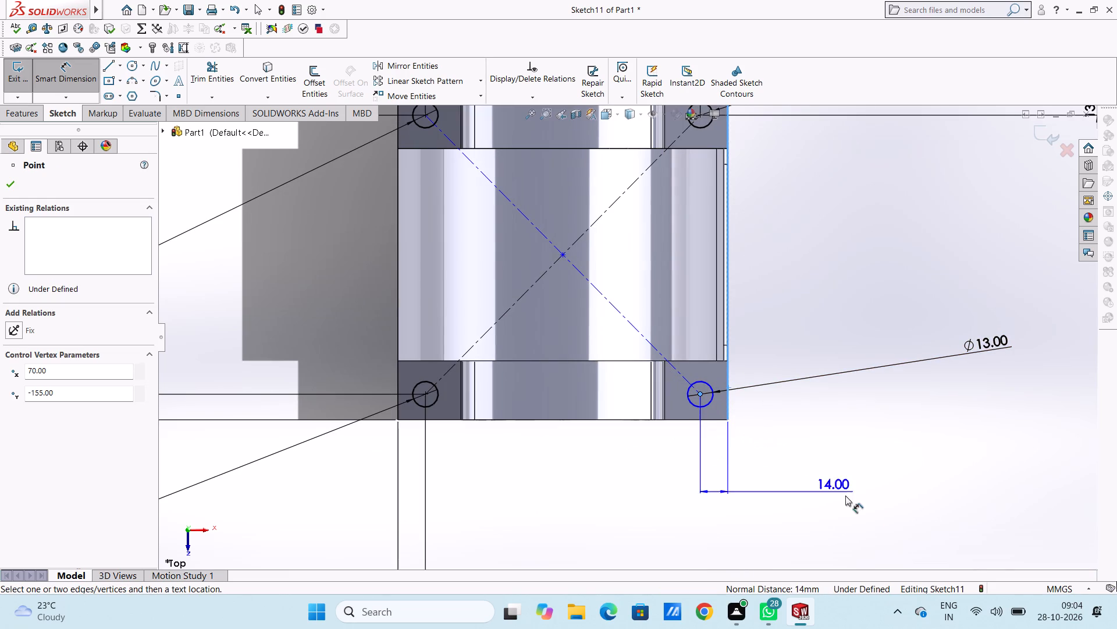
{"action": "left_click", "coordinate": [912, 518]}
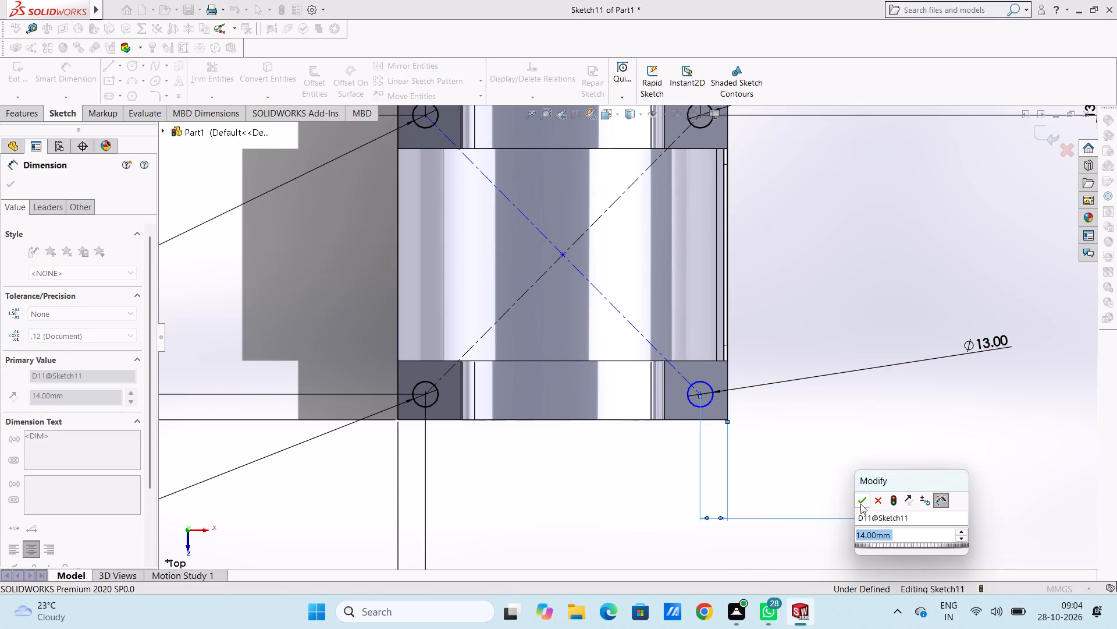
{"action": "left_click", "coordinate": [860, 503]}
{"action": "left_click", "coordinate": [827, 479]}
{"action": "left_click", "coordinate": [702, 397]}
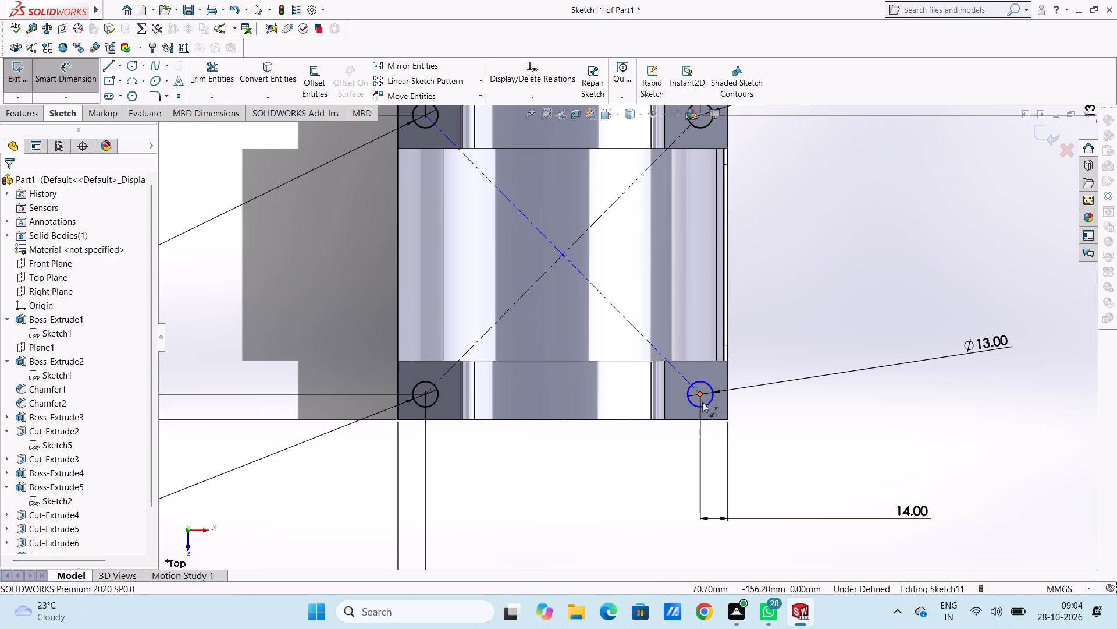
{"action": "left_click", "coordinate": [709, 422]}
{"action": "left_click", "coordinate": [1022, 426]}
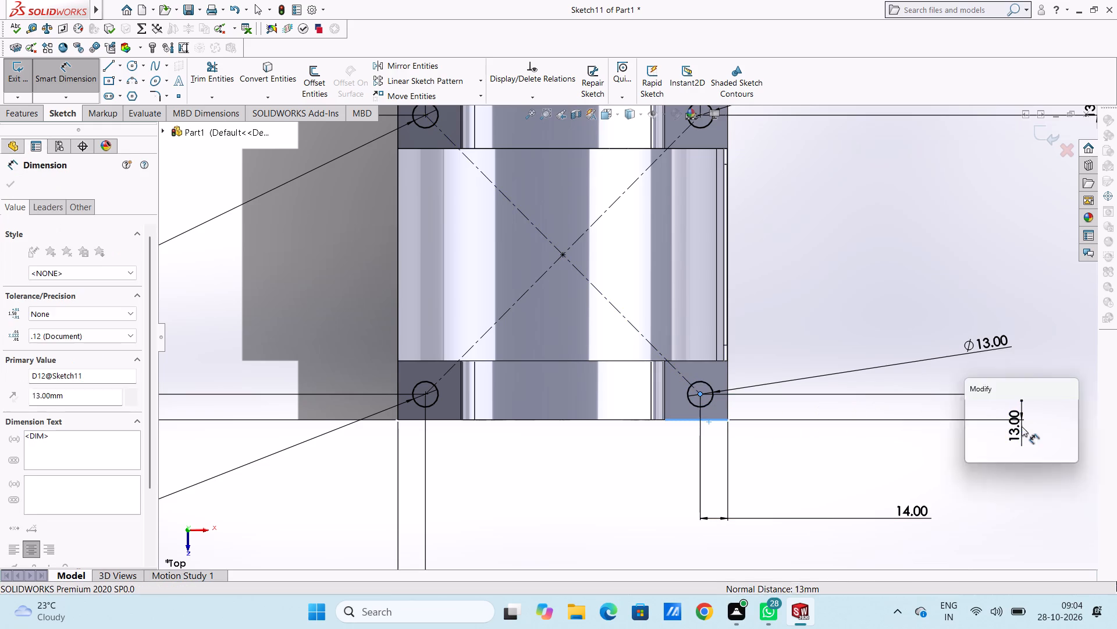
{"action": "left_click", "coordinate": [970, 411]}
{"action": "left_click", "coordinate": [821, 314]}
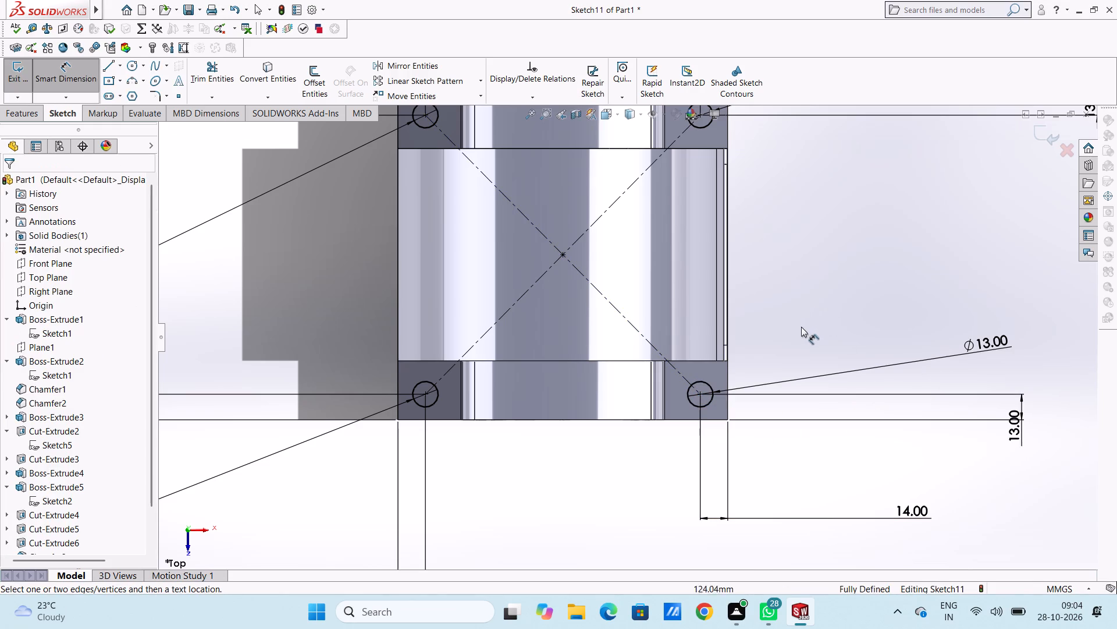
Cut the four 13 mm corner circles through the base with an Extruded Cut set to Through All.
{"action": "scroll", "coordinate": [794, 328], "scroll_direction": "up", "scroll_amount": 5}
{"action": "middle_click_drag", "start_coordinate": [727, 323], "coordinate": [721, 328]}
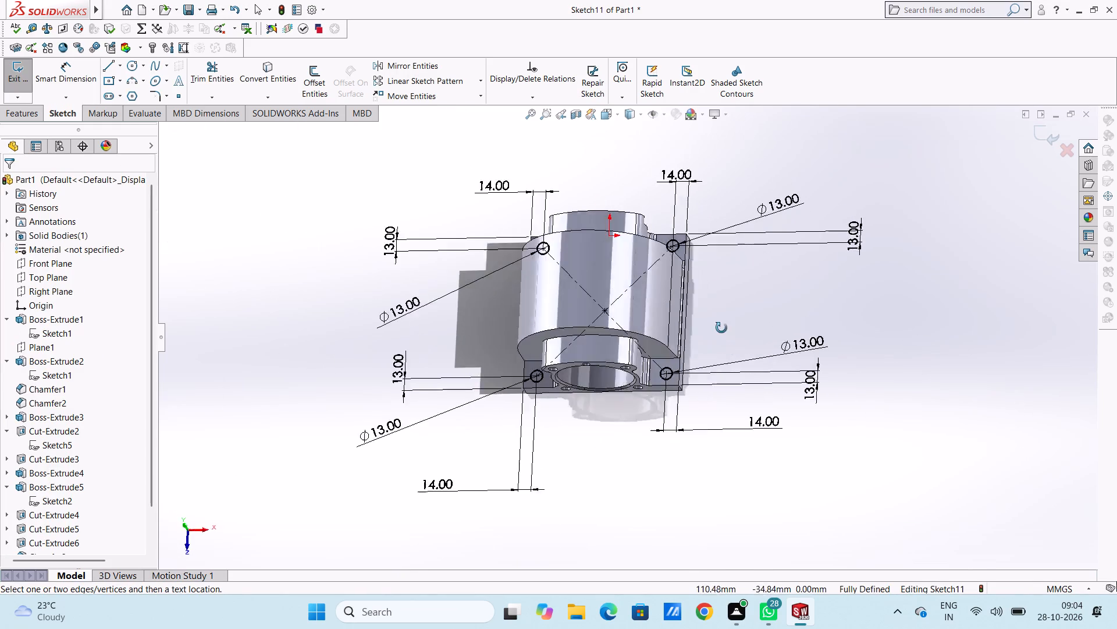
{"action": "middle_click_drag", "start_coordinate": [721, 328], "coordinate": [686, 363]}
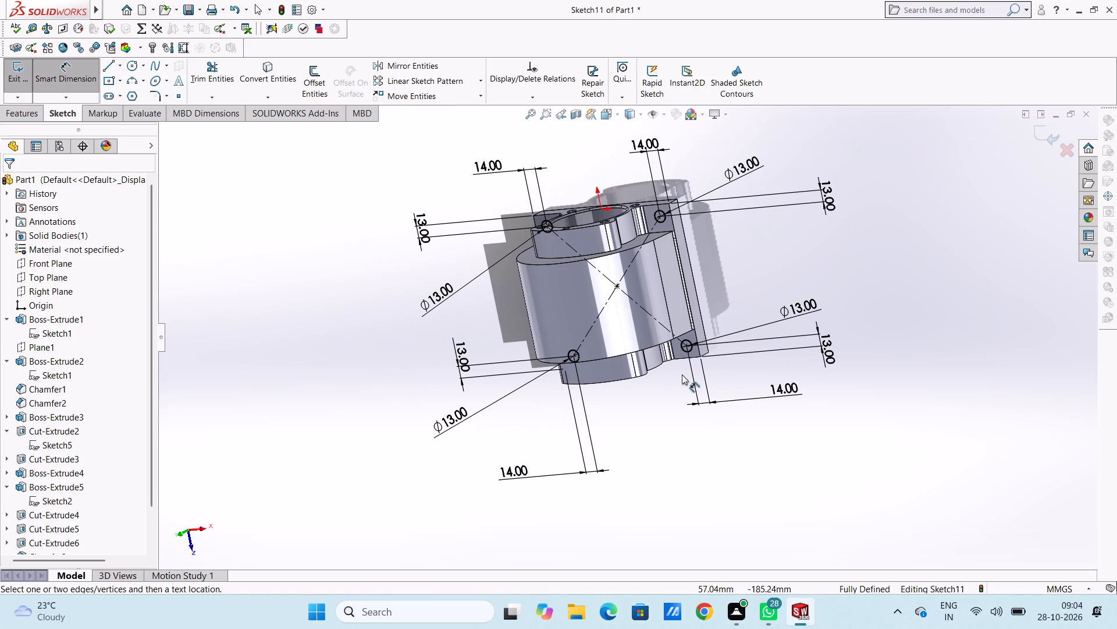
{"action": "left_click", "coordinate": [68, 67]}
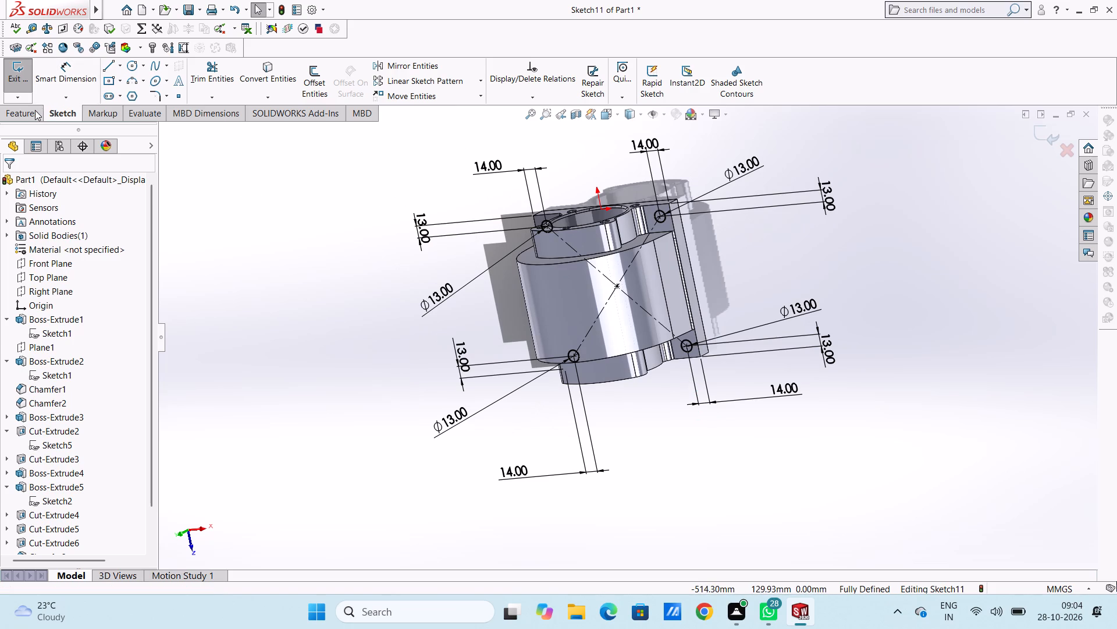
{"action": "left_click", "coordinate": [29, 112]}
{"action": "left_click", "coordinate": [209, 84]}
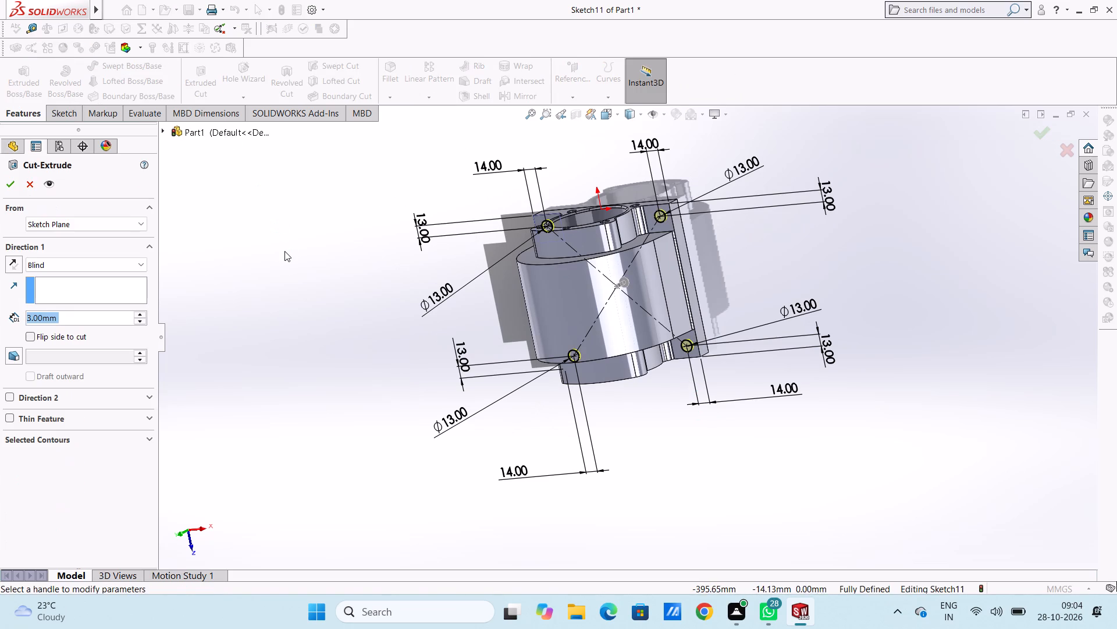
{"action": "left_click", "coordinate": [113, 264]}
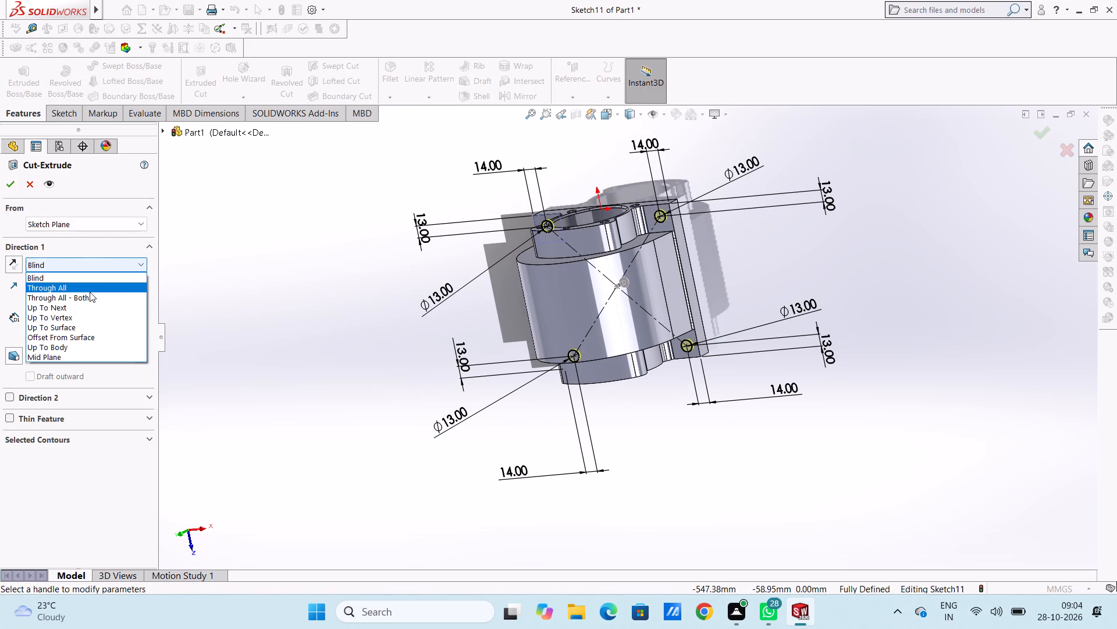
{"action": "left_click", "coordinate": [85, 285]}
{"action": "left_click", "coordinate": [14, 181]}
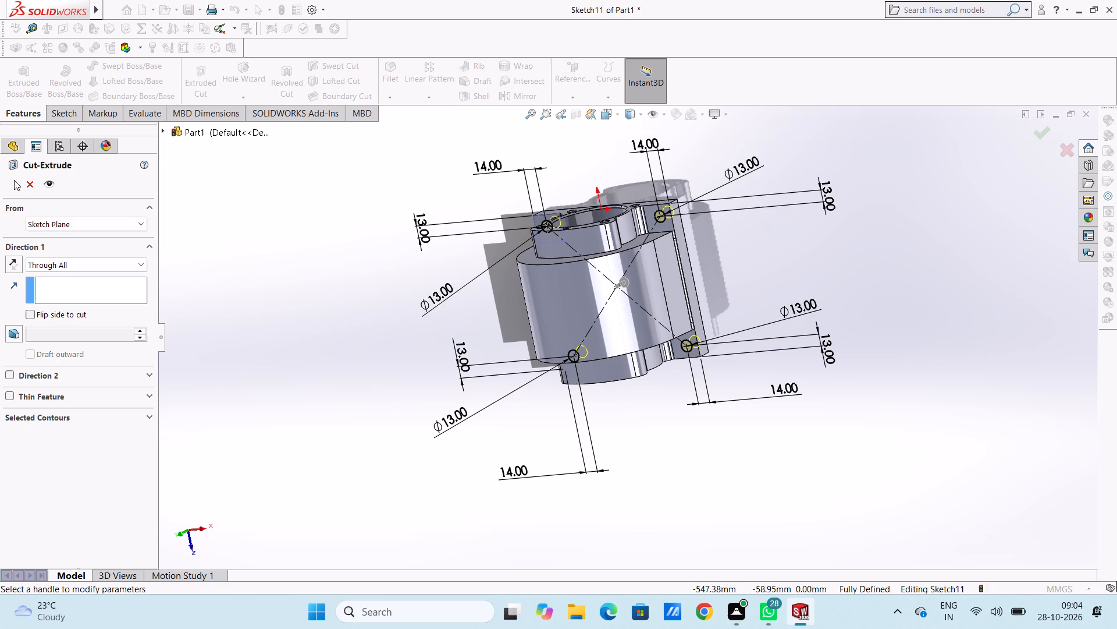
{"action": "left_click", "coordinate": [278, 274]}
Start a new sketch on the top face of the base's rear corner pad on the negative X side.
{"action": "middle_click_drag", "start_coordinate": [292, 328], "coordinate": [308, 292]}
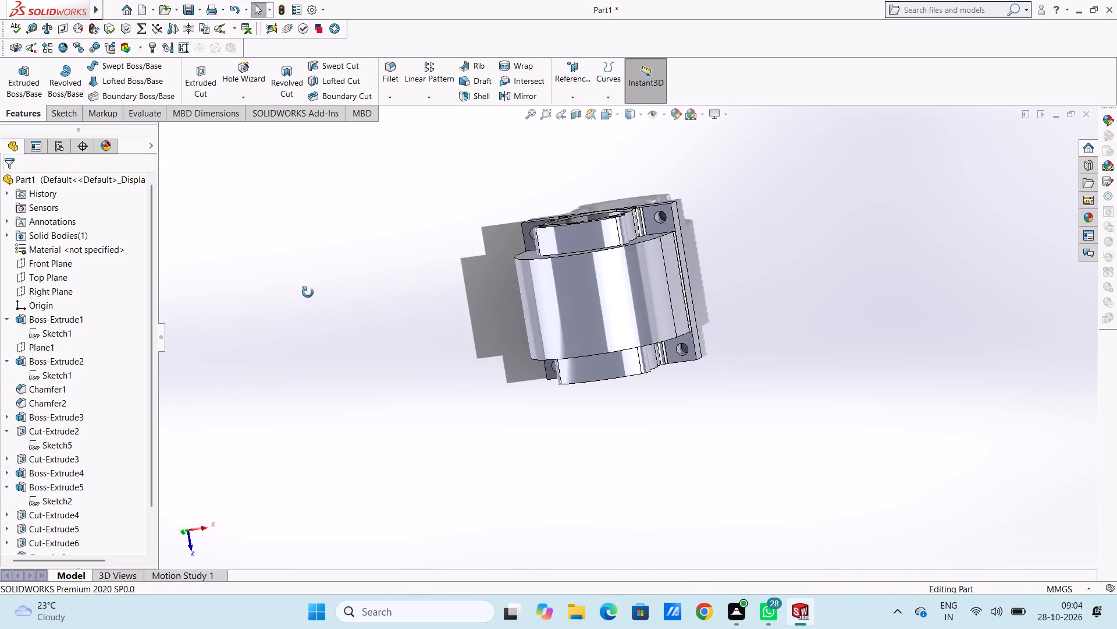
{"action": "middle_click_drag", "start_coordinate": [308, 292], "coordinate": [348, 259]}
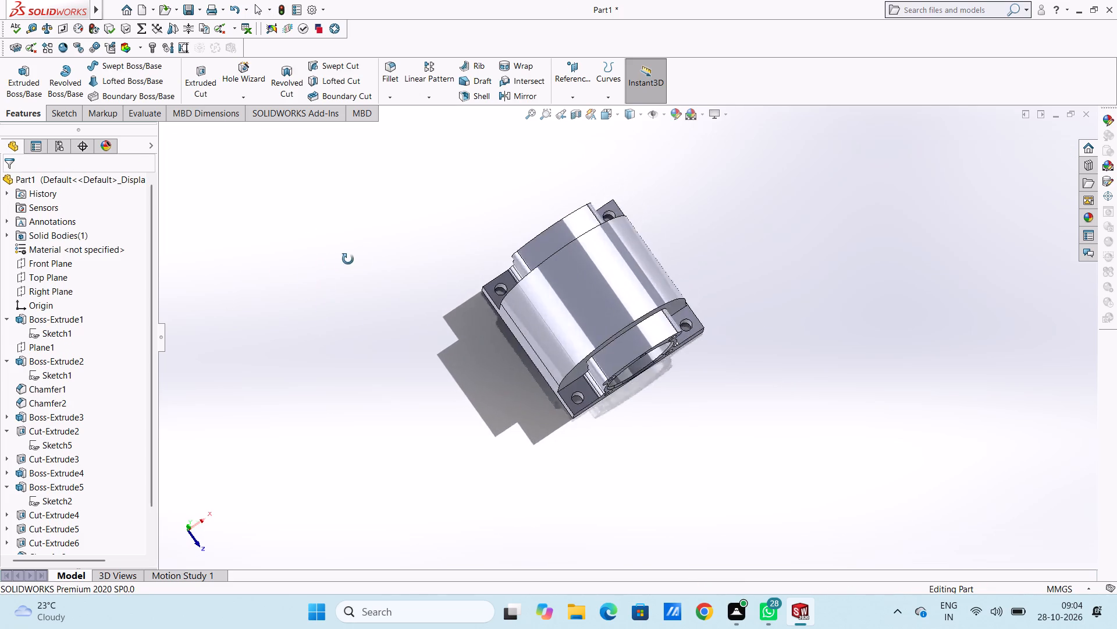
{"action": "middle_click_drag", "start_coordinate": [348, 259], "coordinate": [353, 260]}
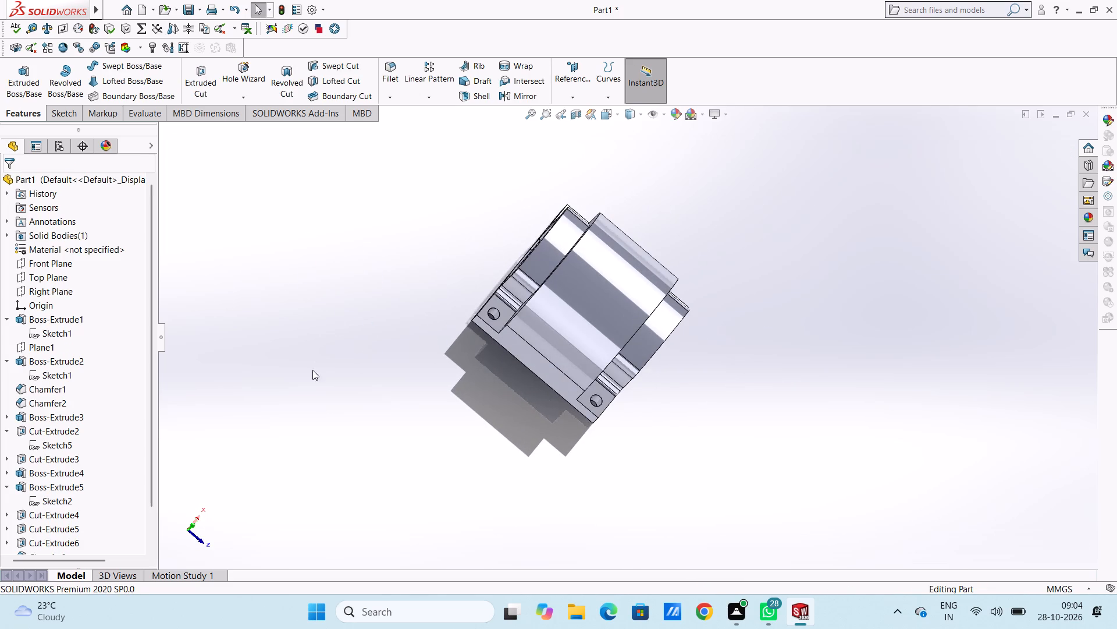
{"action": "middle_click_drag", "start_coordinate": [277, 418], "coordinate": [281, 323]}
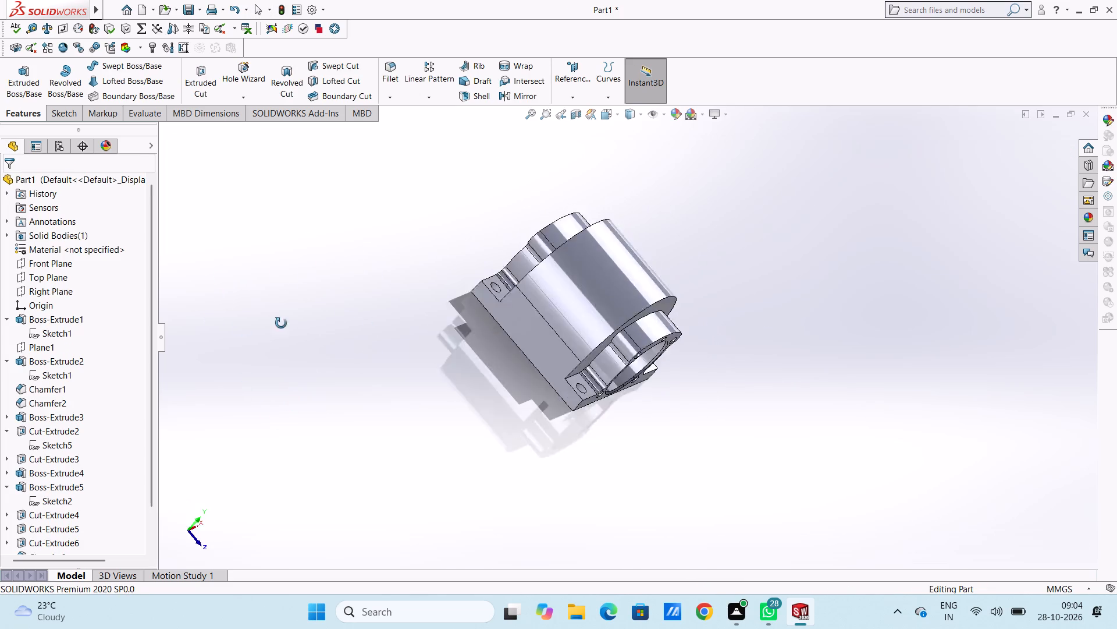
{"action": "middle_click_drag", "start_coordinate": [281, 323], "coordinate": [219, 373]}
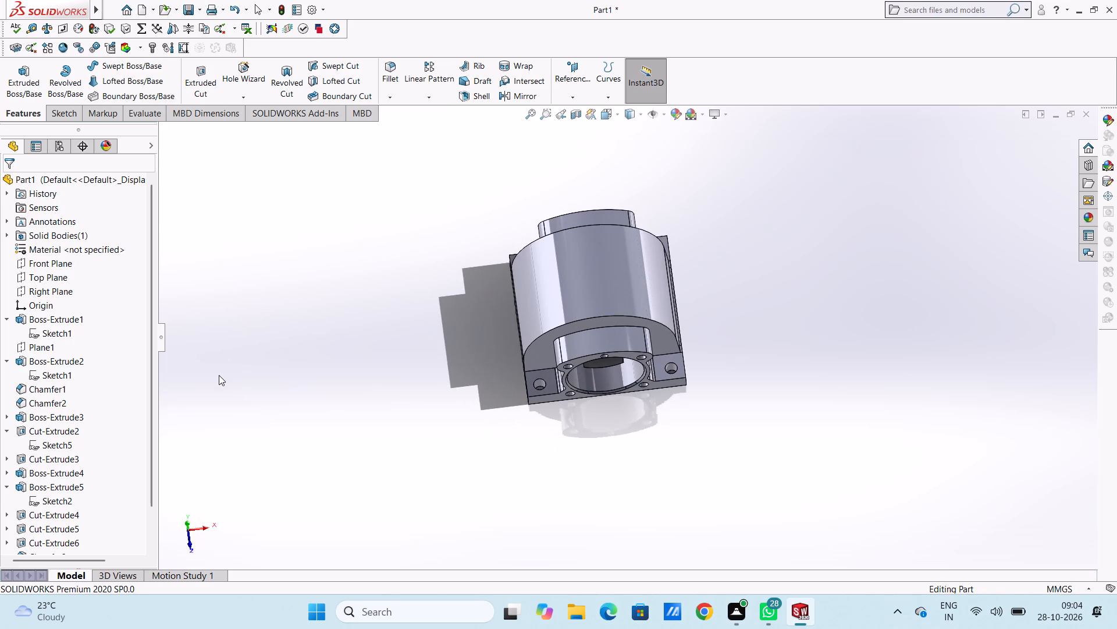
{"action": "key", "text": "ctrl+5"}
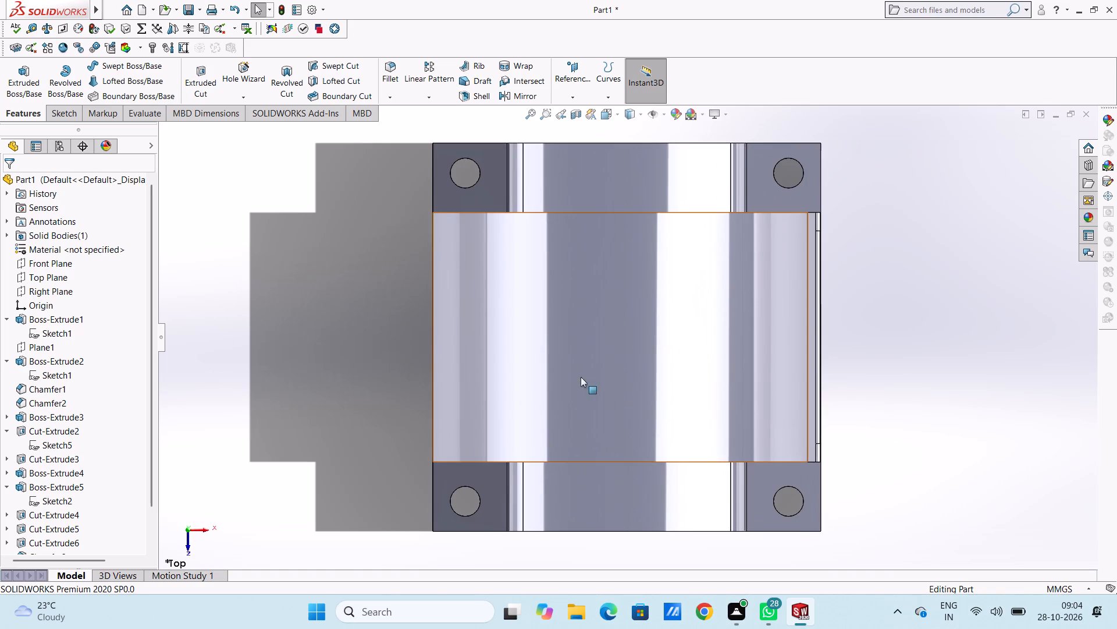
{"action": "scroll", "coordinate": [645, 272], "scroll_direction": "up", "scroll_amount": 4}
{"action": "left_click", "coordinate": [557, 249]}
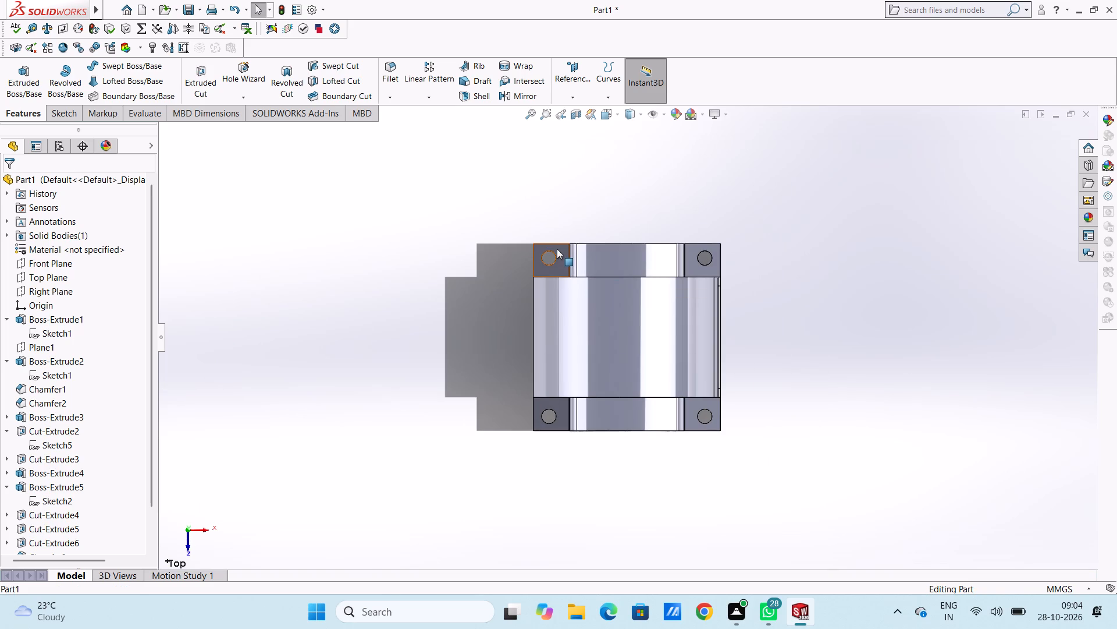
{"action": "left_click", "coordinate": [609, 222]}
{"action": "left_click", "coordinate": [491, 209]}
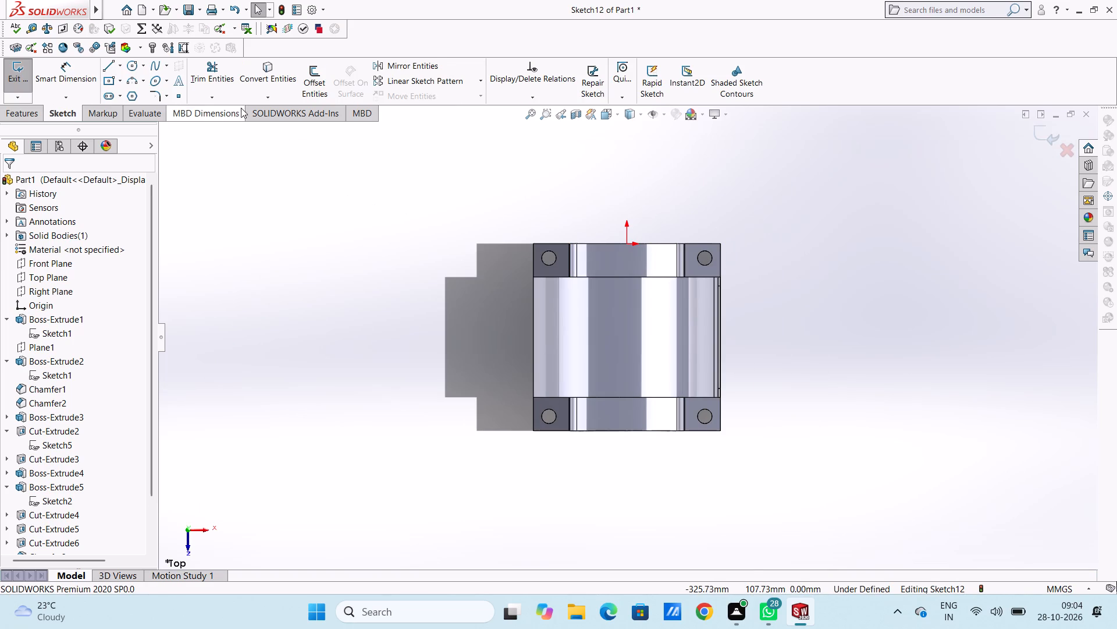
Draw an 11 mm radius circle concentric with each of the two rear mounting holes.
{"action": "left_click", "coordinate": [129, 69]}
{"action": "scroll", "coordinate": [632, 253], "scroll_direction": "down", "scroll_amount": 3}
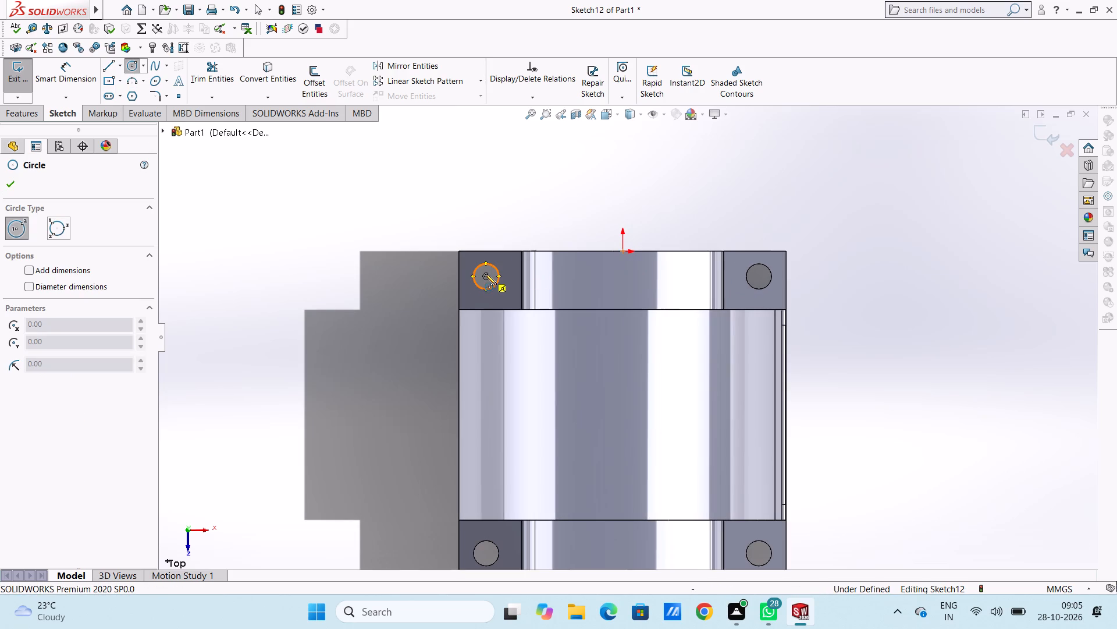
{"action": "left_click", "coordinate": [486, 275]}
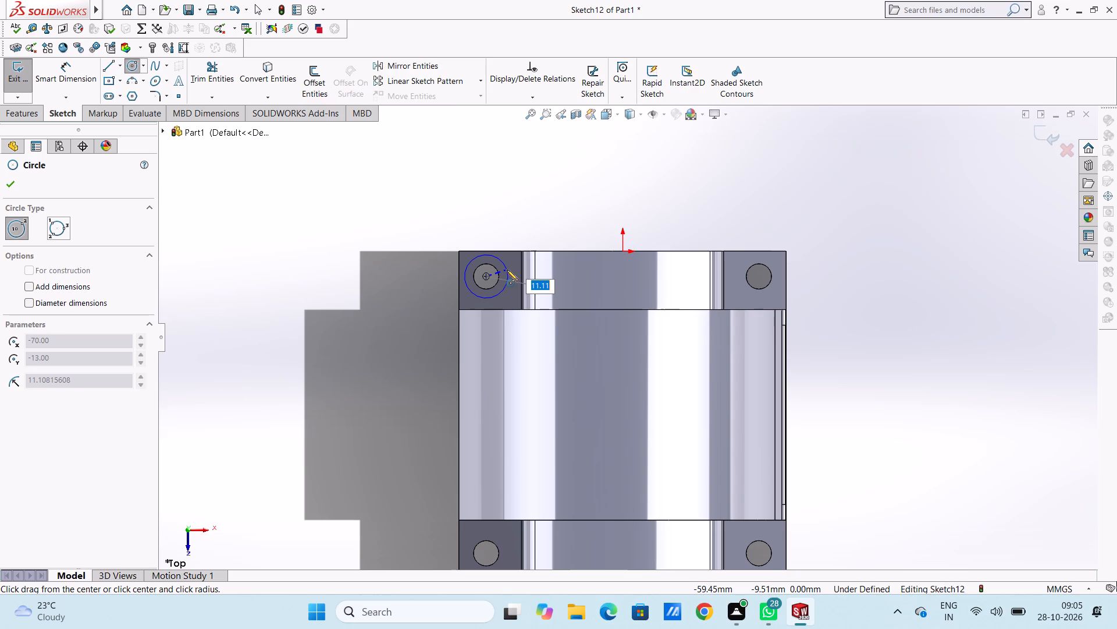
{"action": "type", "text": "11"}
{"action": "key", "text": "Return"}
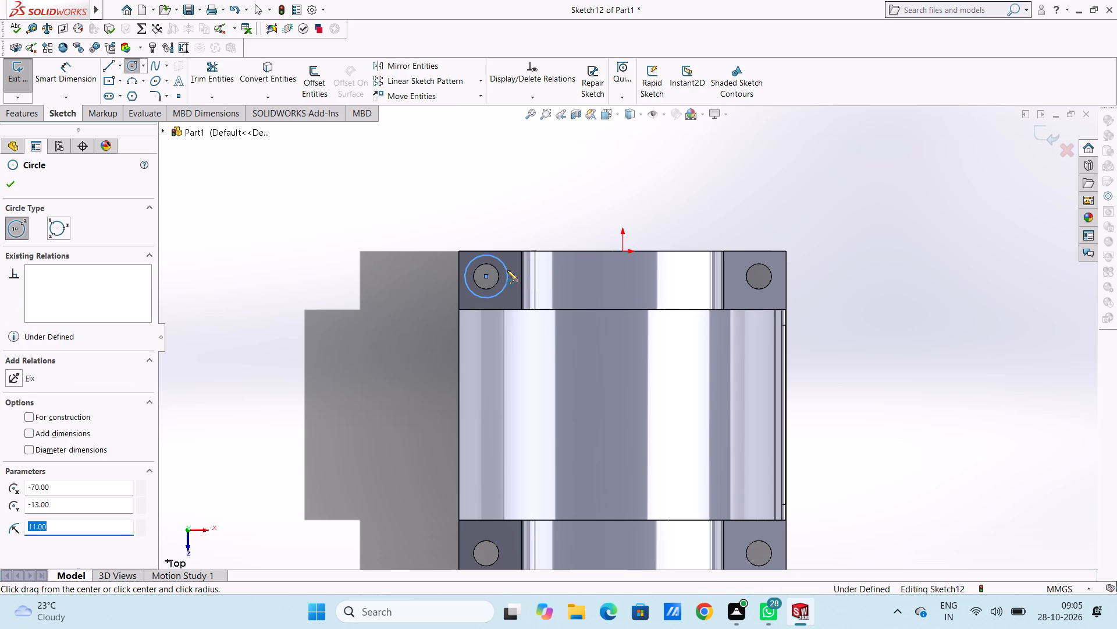
{"action": "left_click", "coordinate": [759, 275]}
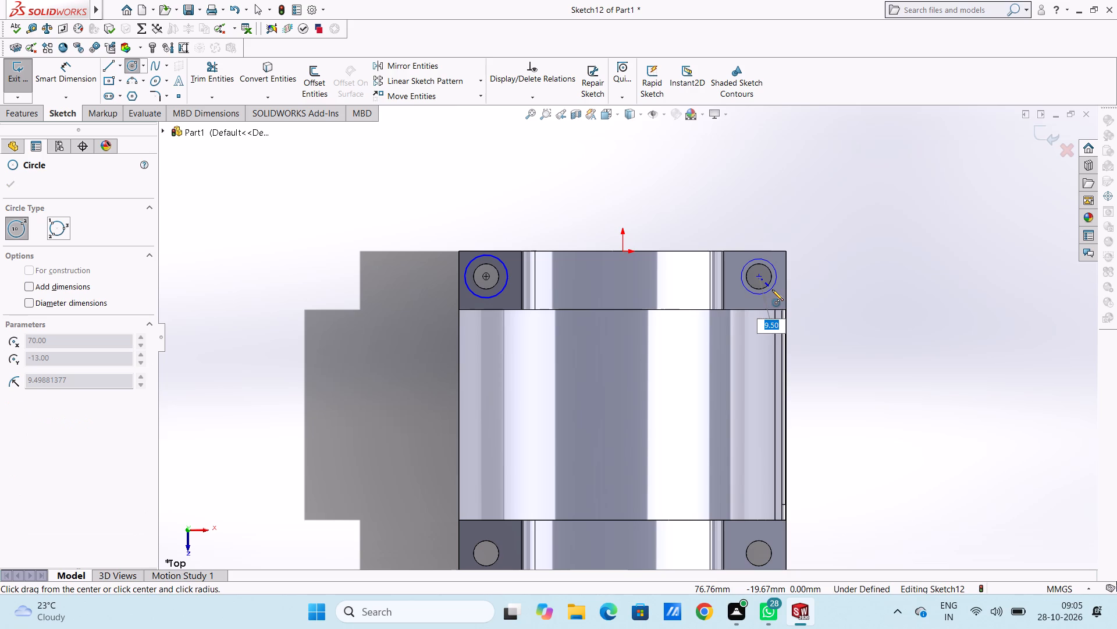
{"action": "type", "text": "11"}
{"action": "key", "text": "Return"}
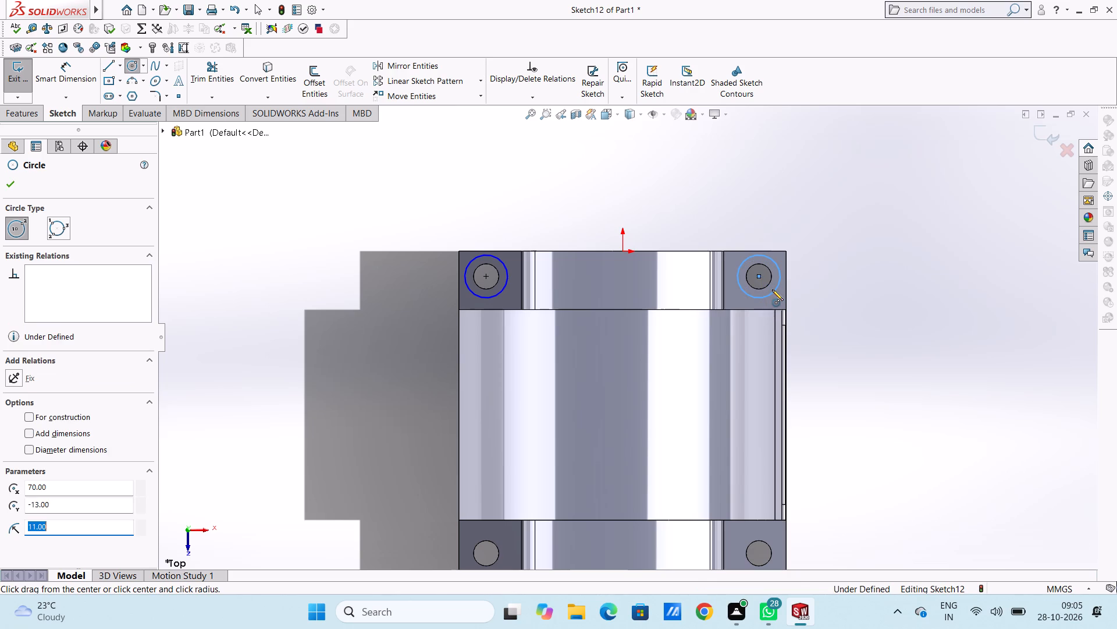
Draw an 11 mm radius circle concentric with each of the two front mounting holes.
{"action": "scroll", "coordinate": [539, 431], "scroll_direction": "up", "scroll_amount": 4}
{"action": "scroll", "coordinate": [569, 441], "scroll_direction": "down", "scroll_amount": 4}
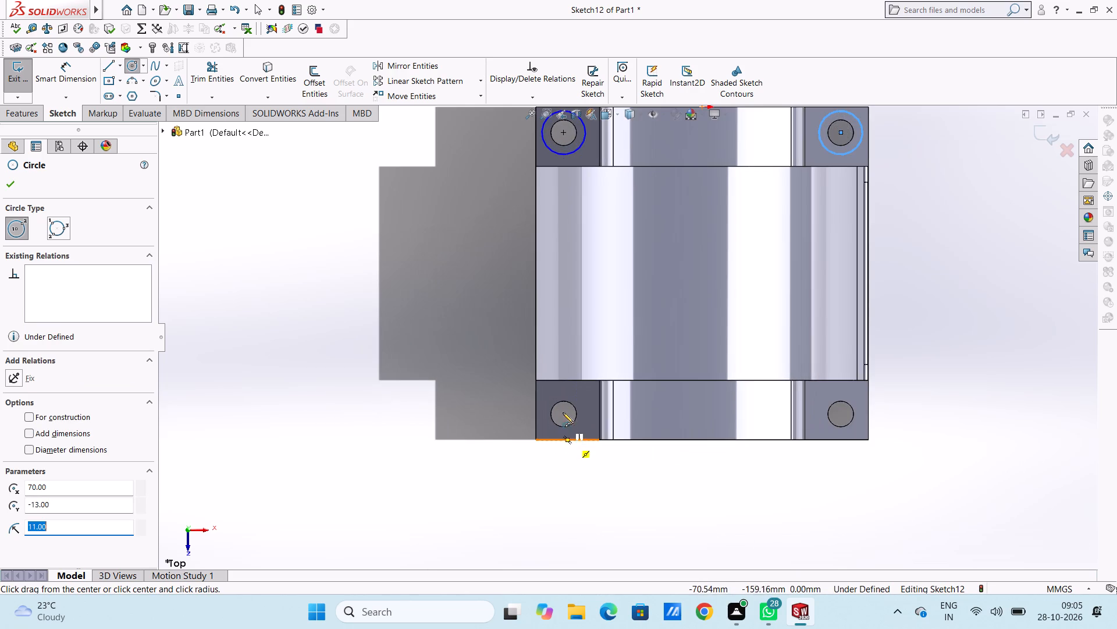
{"action": "left_click", "coordinate": [562, 412]}
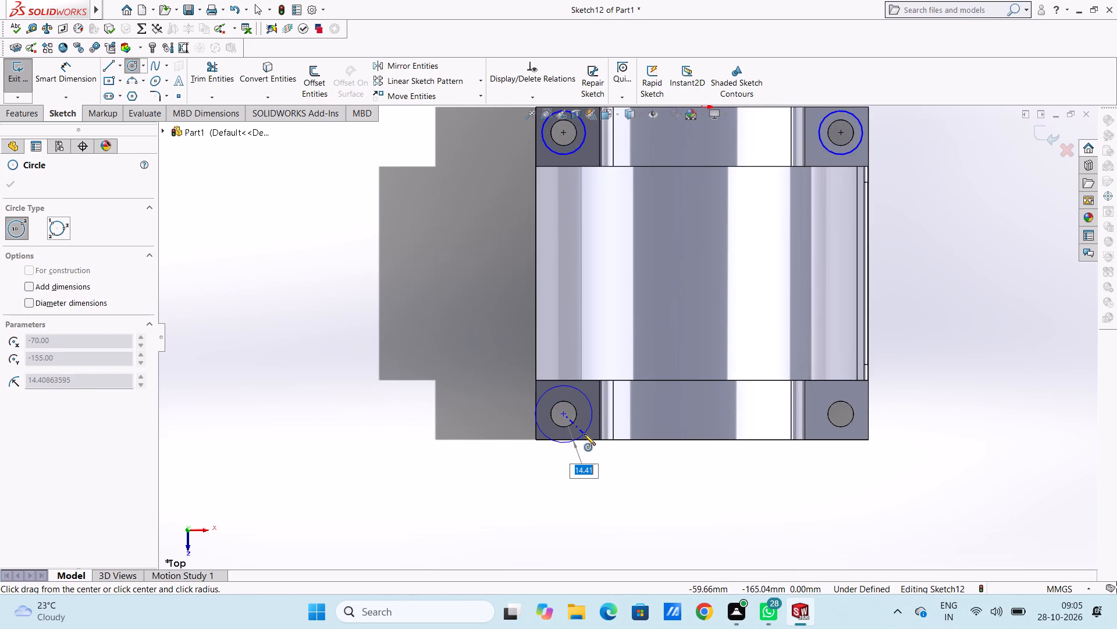
{"action": "type", "text": "11"}
{"action": "key", "text": "Return"}
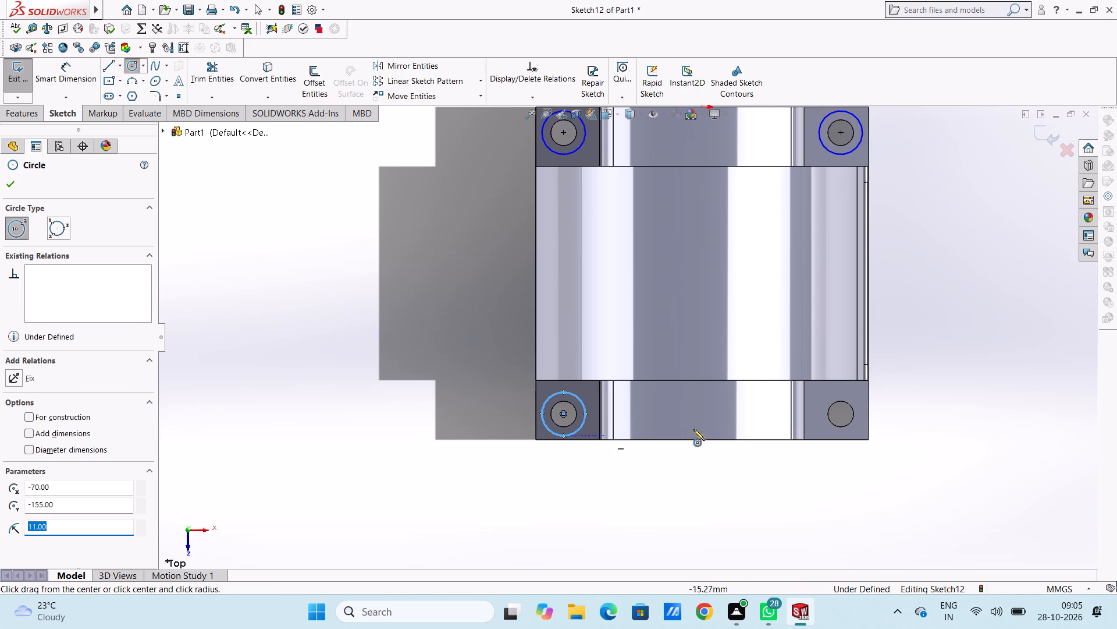
{"action": "left_click", "coordinate": [841, 413]}
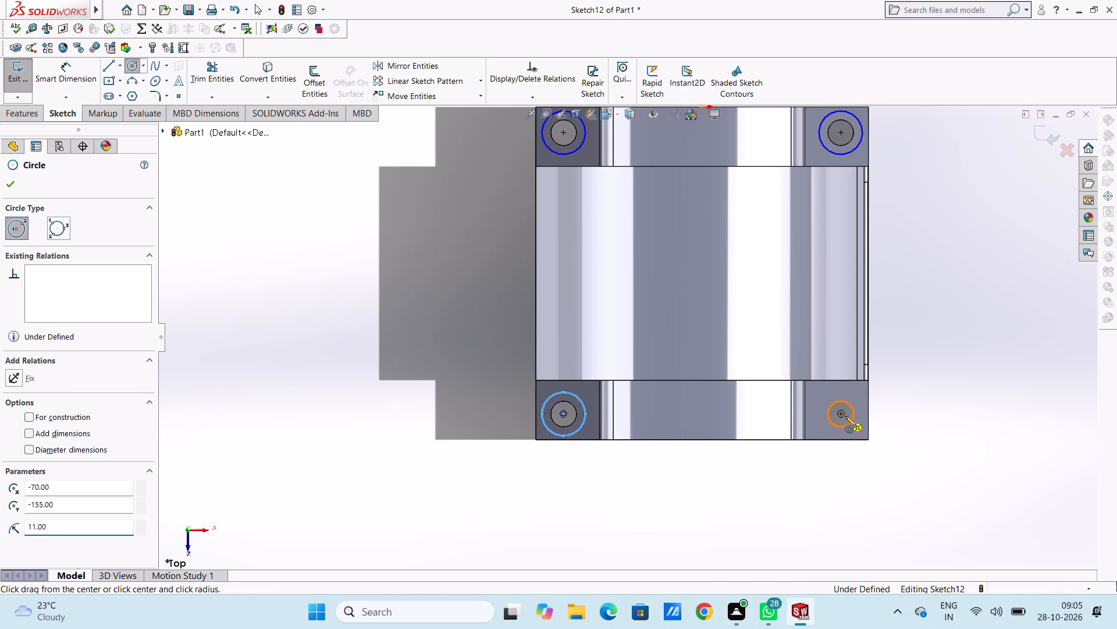
{"action": "type", "text": "11"}
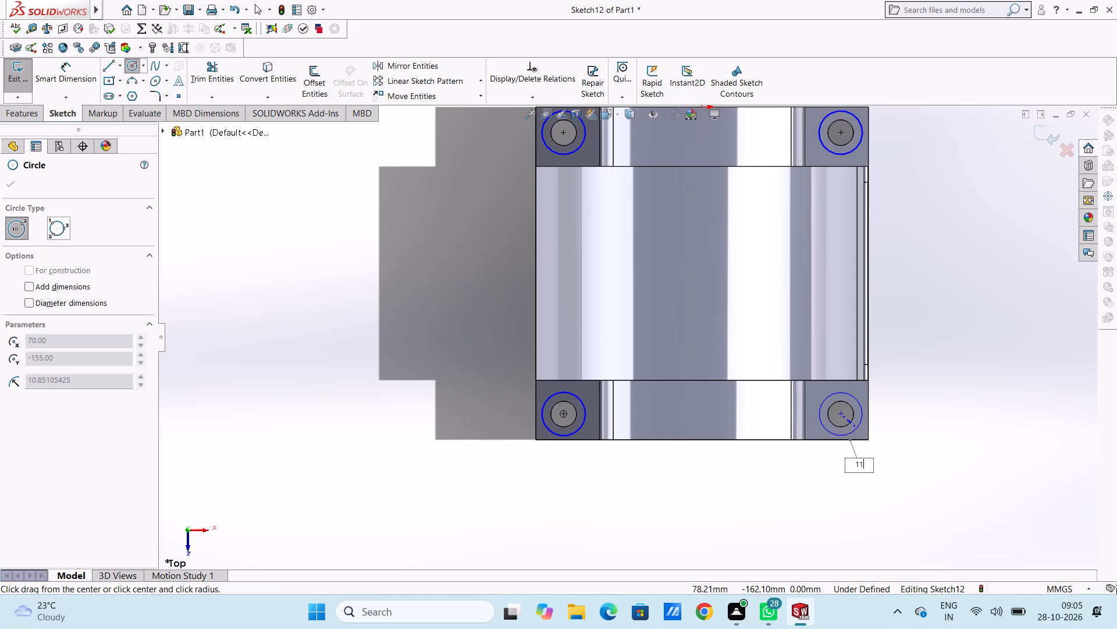
{"action": "key", "text": "Return"}
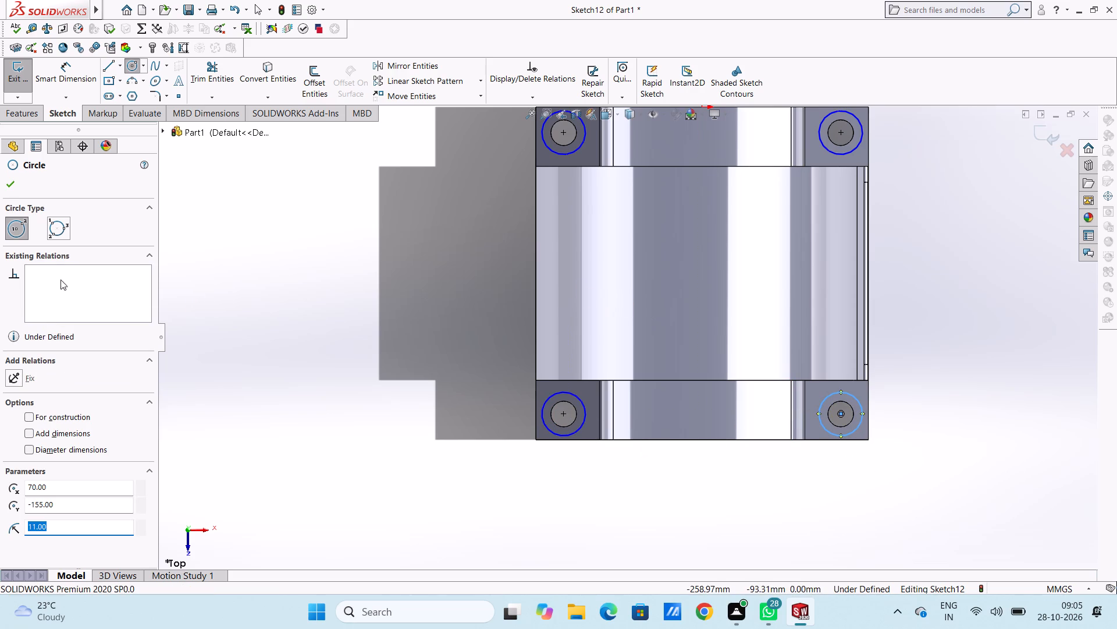
{"action": "left_click", "coordinate": [13, 185]}
Dimension the two rear circles around the mounting holes at 22 mm diameter each.
{"action": "left_click", "coordinate": [69, 73]}
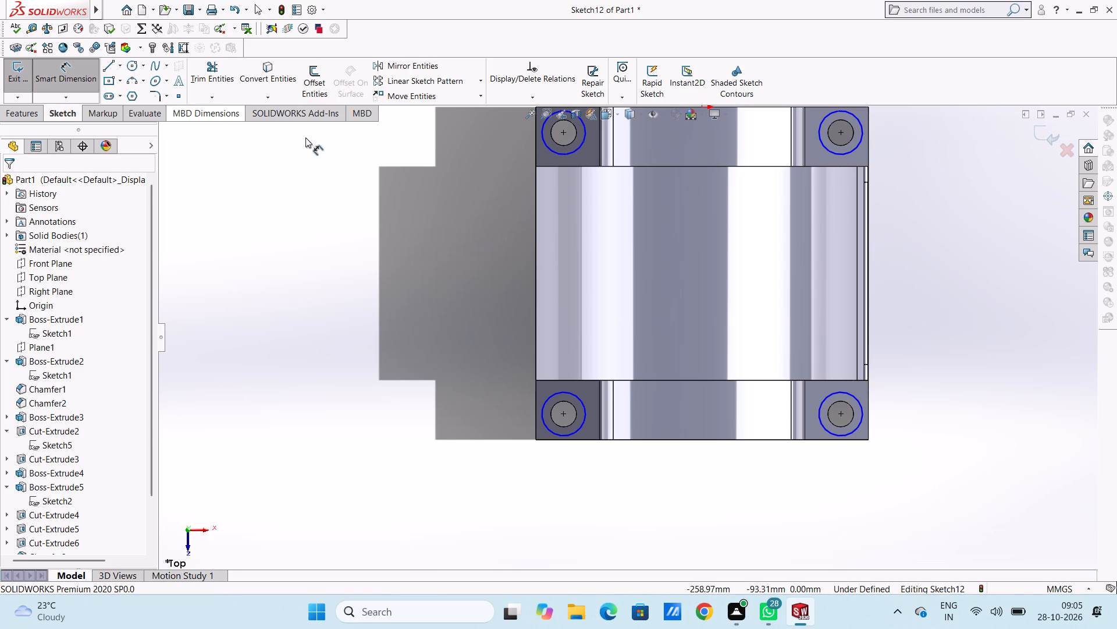
{"action": "left_click", "coordinate": [553, 149]}
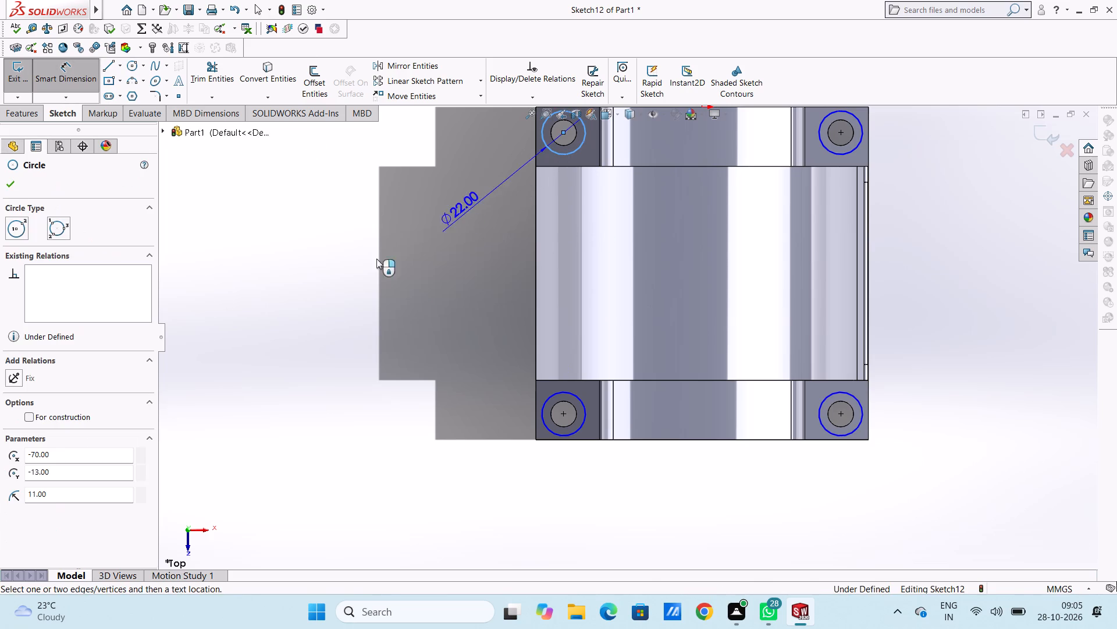
{"action": "left_click", "coordinate": [354, 269]}
{"action": "left_click", "coordinate": [296, 252]}
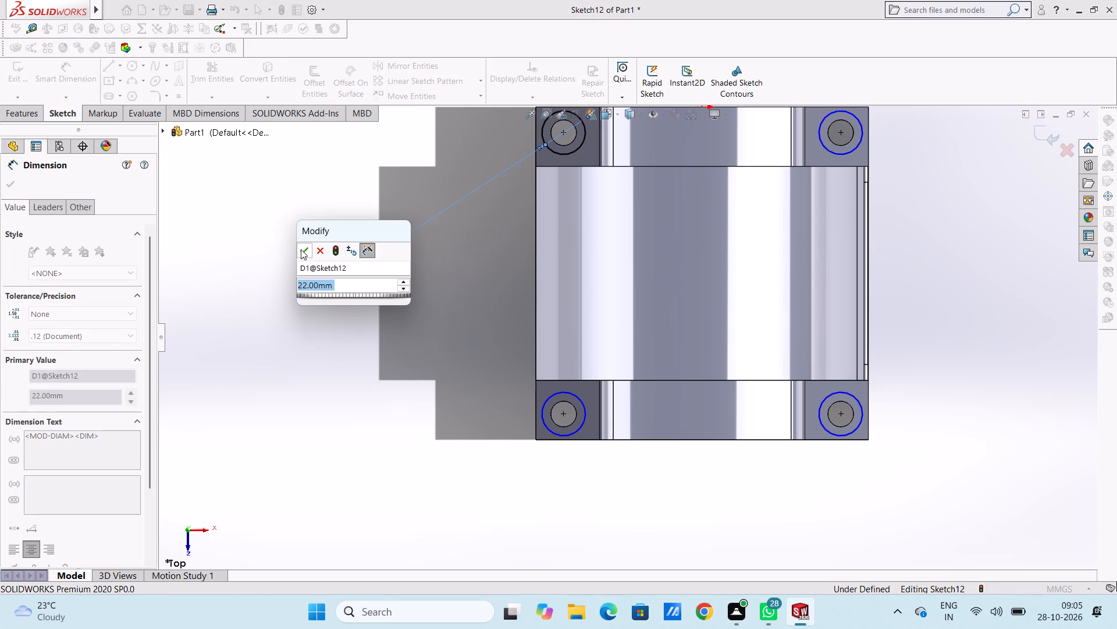
{"action": "left_click", "coordinate": [301, 249]}
{"action": "left_click", "coordinate": [296, 235]}
{"action": "scroll", "coordinate": [426, 246], "scroll_direction": "up", "scroll_amount": 5}
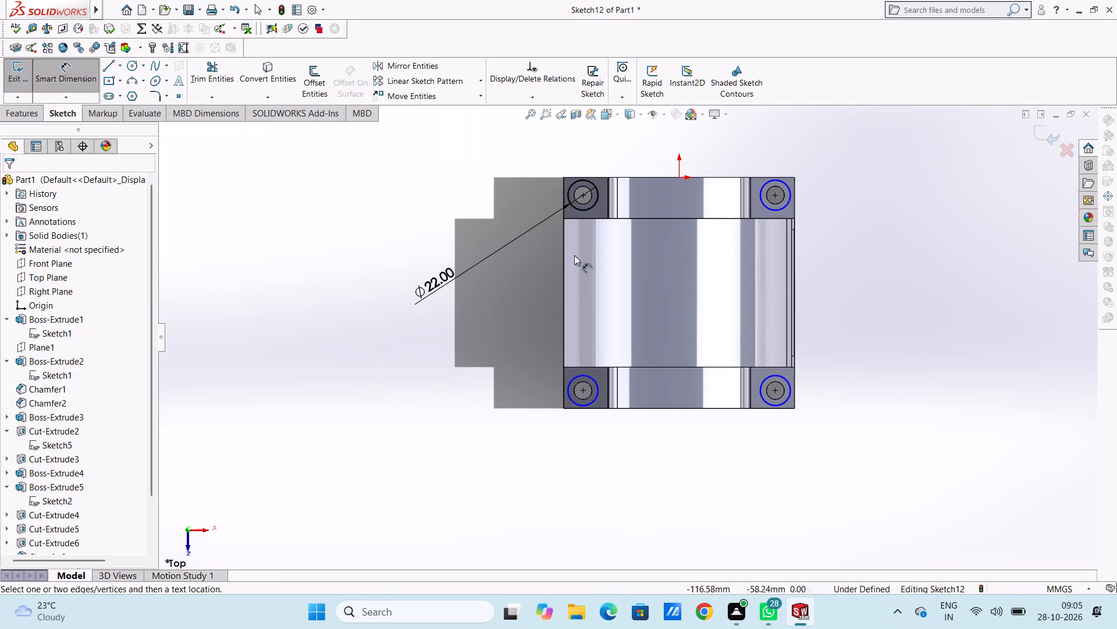
{"action": "left_click", "coordinate": [785, 205]}
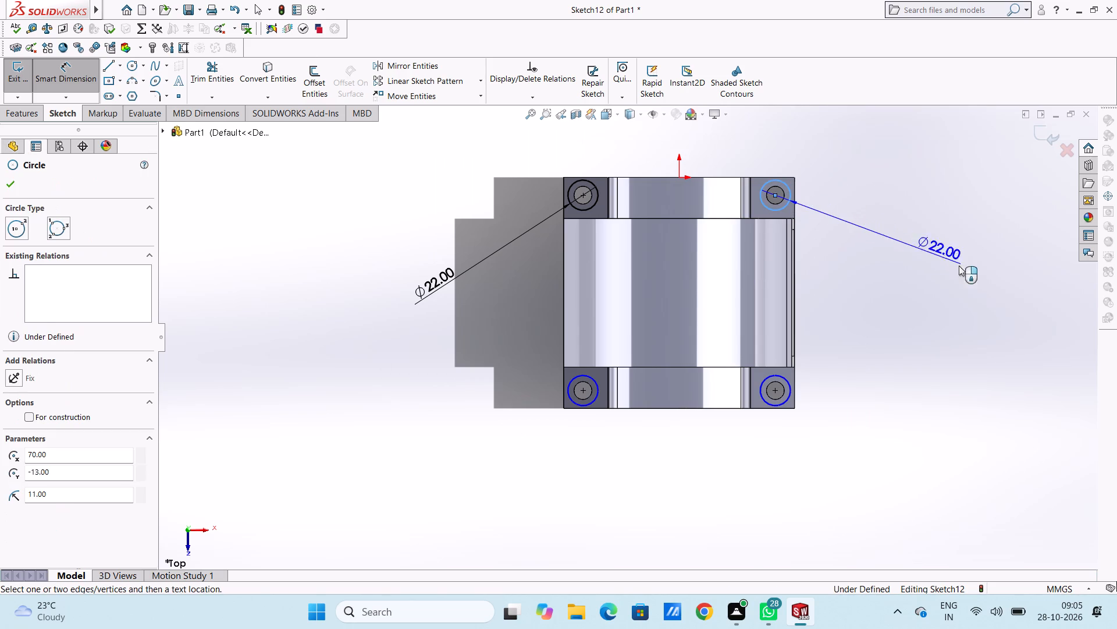
{"action": "left_click", "coordinate": [967, 267]}
{"action": "left_click", "coordinate": [912, 251]}
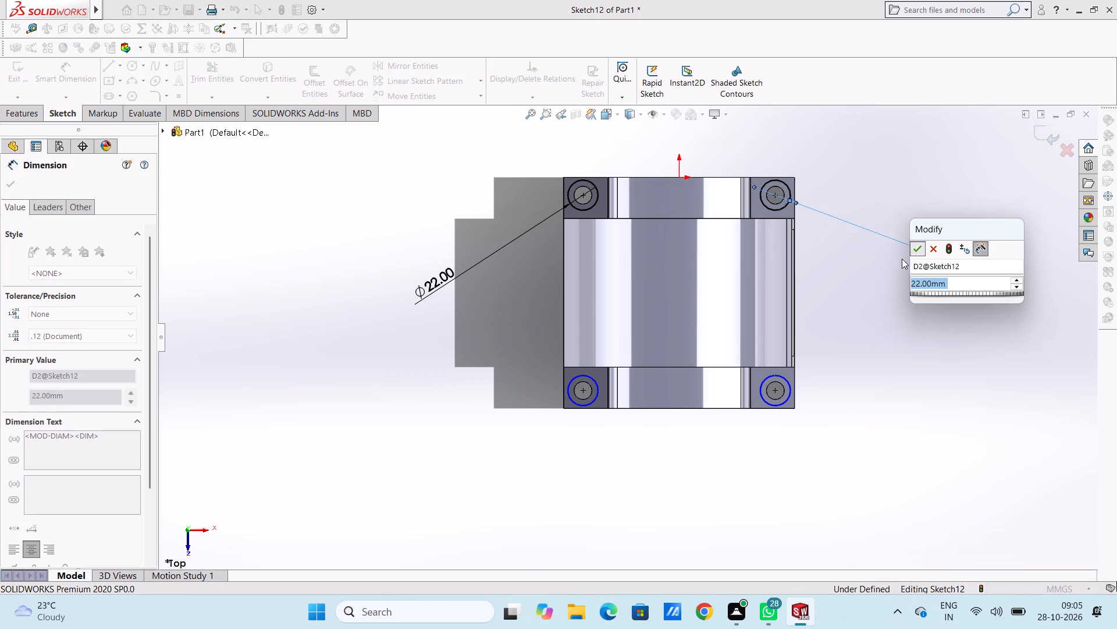
{"action": "left_click", "coordinate": [901, 259]}
Dimension the two front circles around the mounting holes at 22 mm diameter each.
{"action": "left_click", "coordinate": [788, 392]}
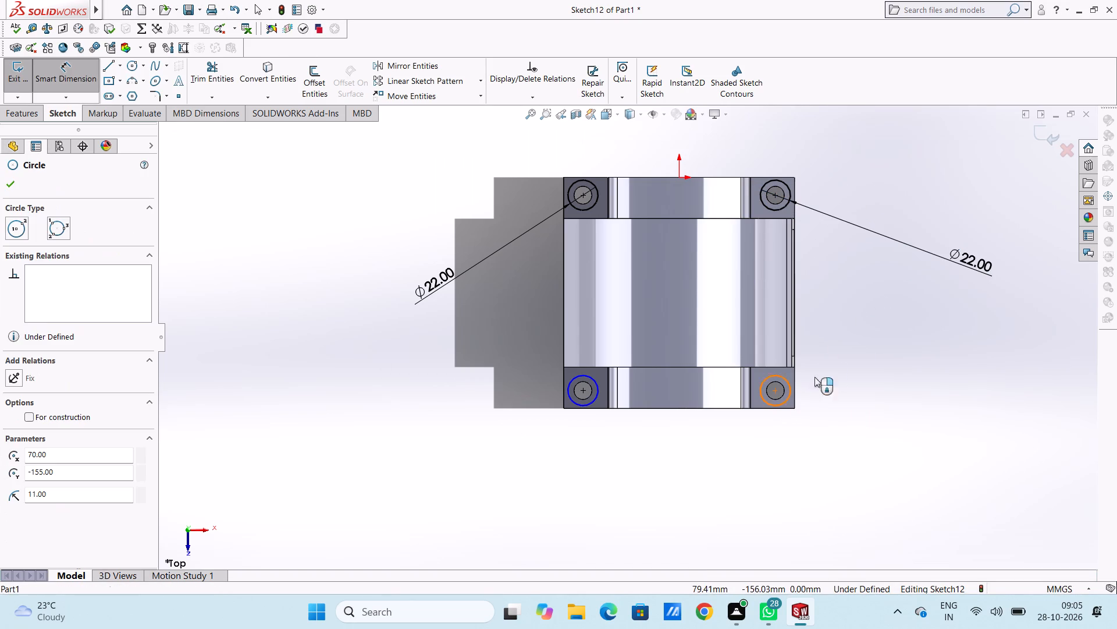
{"action": "left_click", "coordinate": [936, 308]}
{"action": "left_click", "coordinate": [881, 293]}
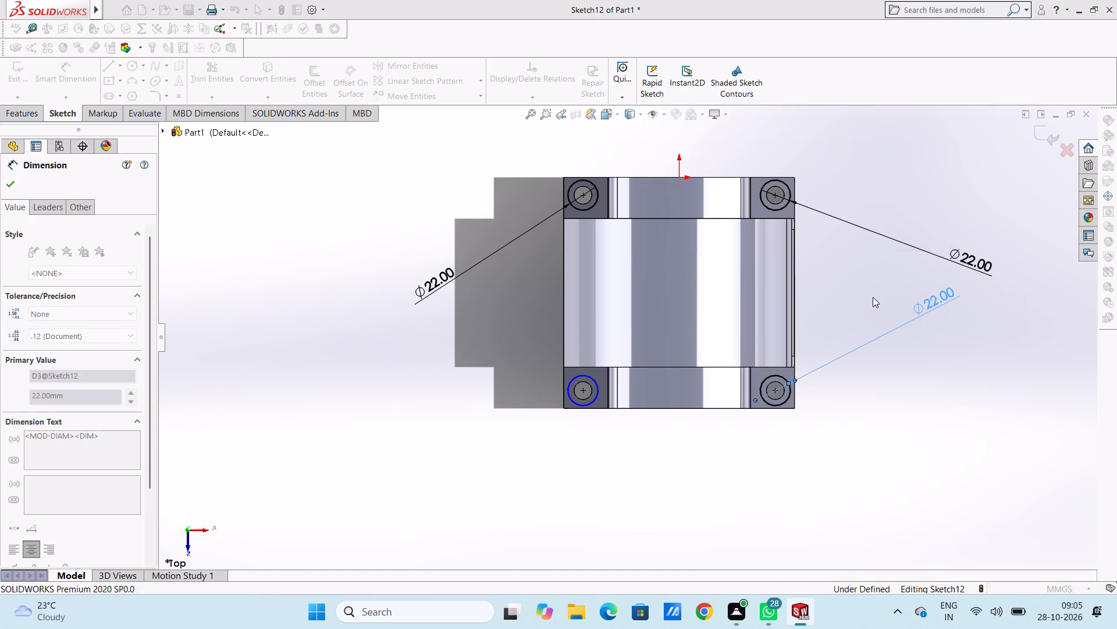
{"action": "left_click", "coordinate": [873, 297]}
{"action": "left_click", "coordinate": [598, 397]}
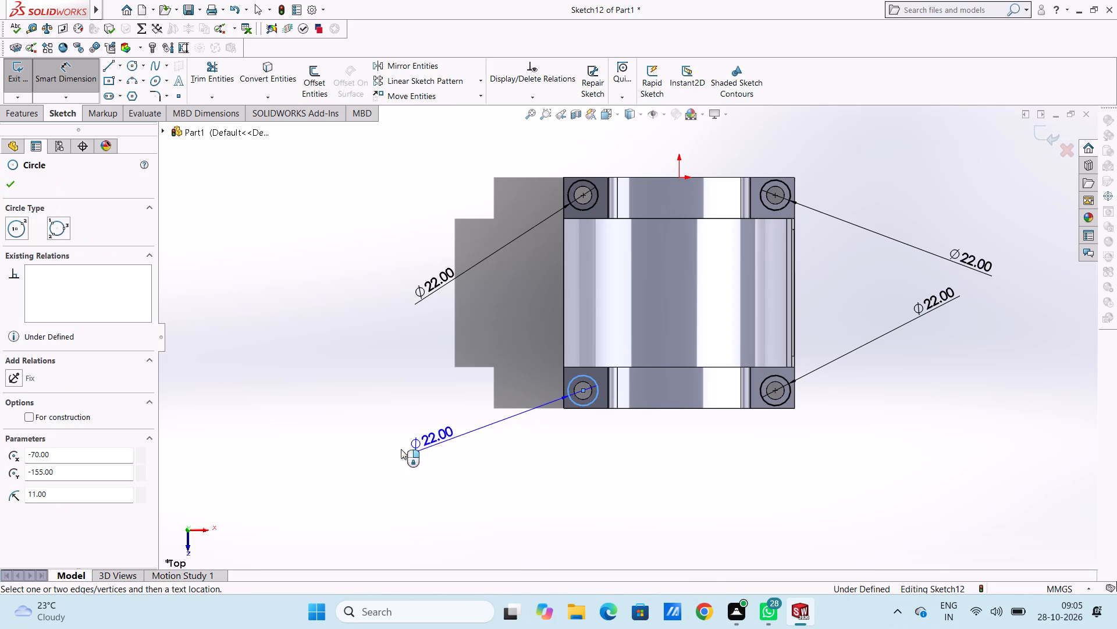
{"action": "left_click", "coordinate": [375, 456]}
{"action": "left_click", "coordinate": [325, 441]}
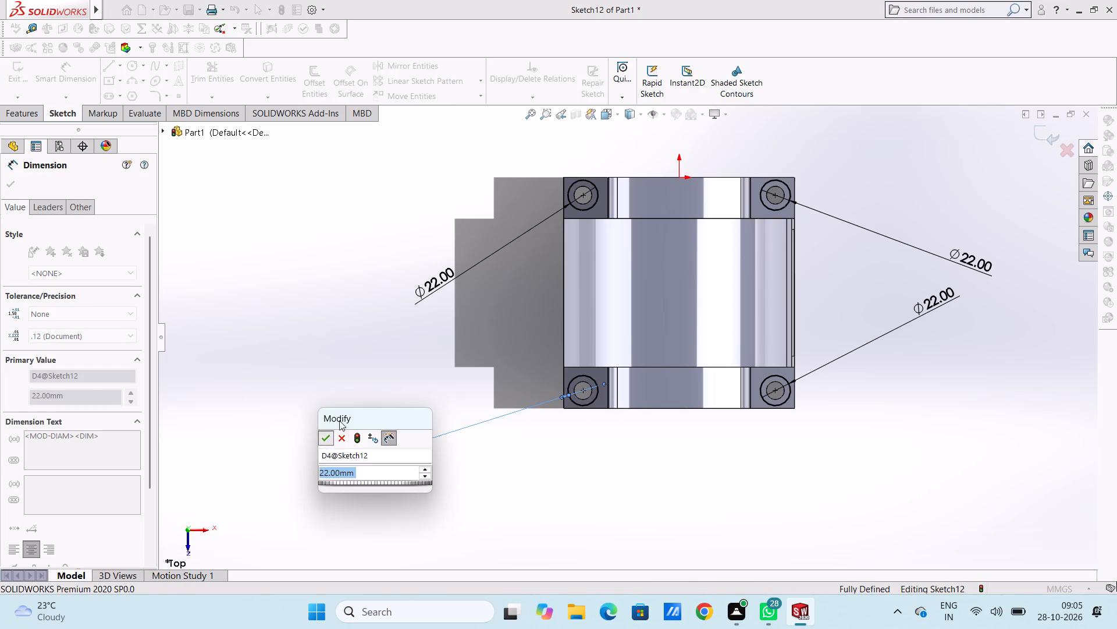
{"action": "left_click", "coordinate": [358, 392]}
Cut the four 22 mm circles into the corner pads with a Blind Extruded Cut 2 mm deep.
{"action": "middle_click_drag", "start_coordinate": [582, 229], "coordinate": [529, 292]}
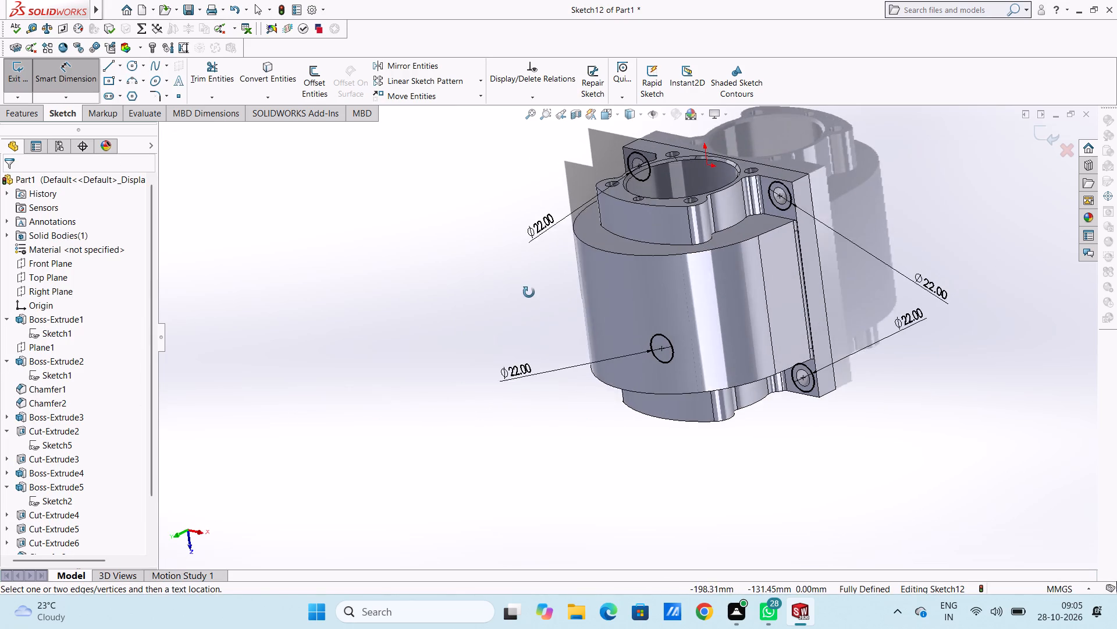
{"action": "middle_click_drag", "start_coordinate": [529, 292], "coordinate": [589, 247]}
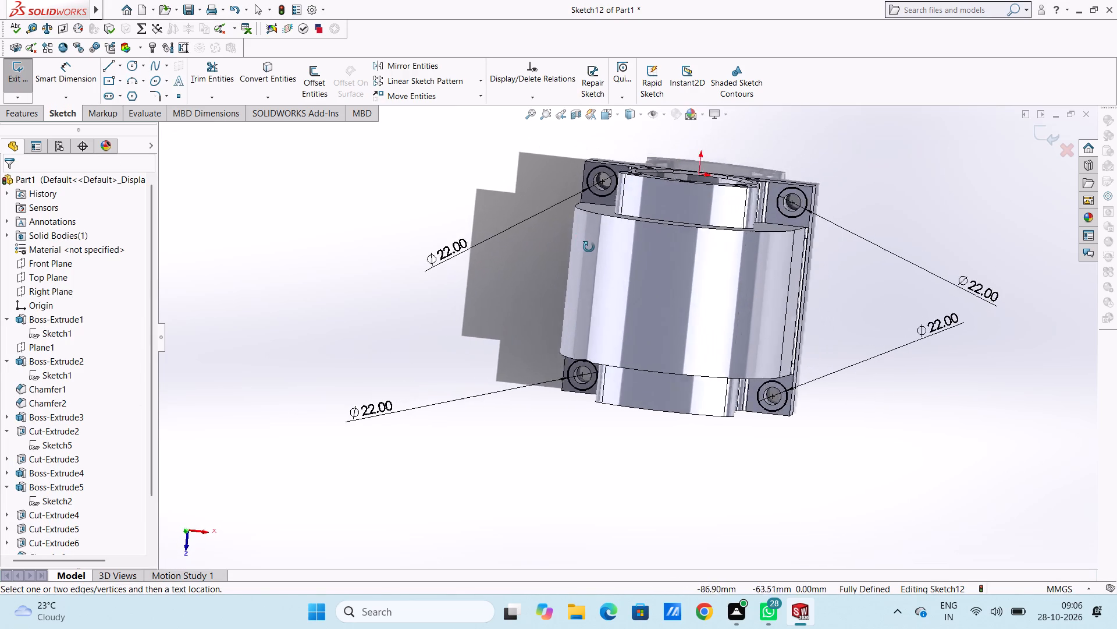
{"action": "middle_click_drag", "start_coordinate": [589, 247], "coordinate": [586, 212]}
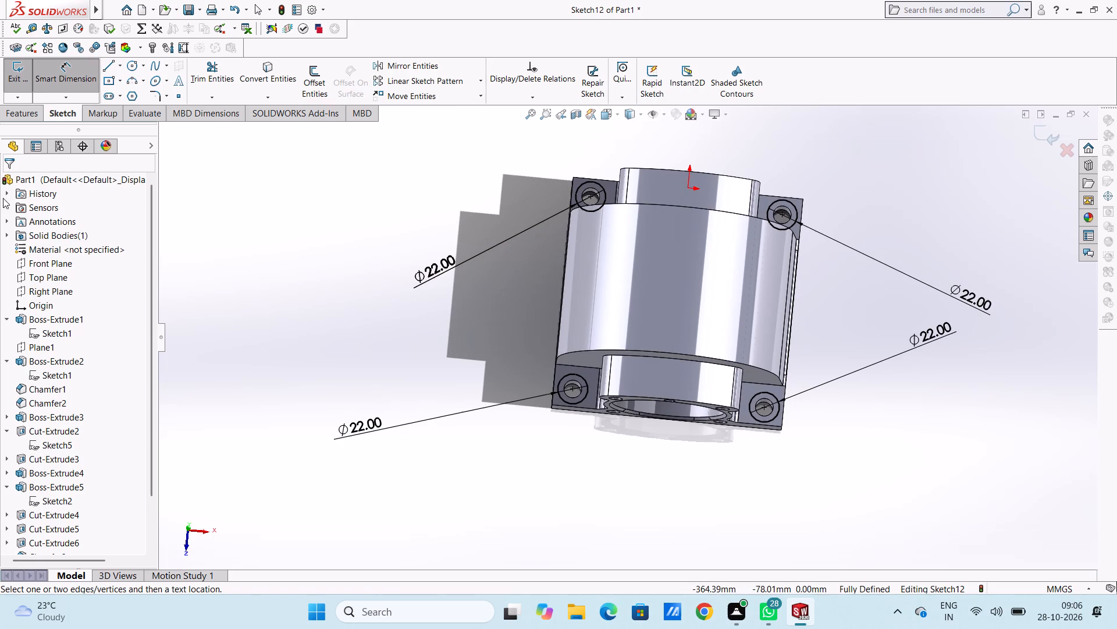
{"action": "left_click", "coordinate": [77, 79]}
{"action": "left_click", "coordinate": [28, 112]}
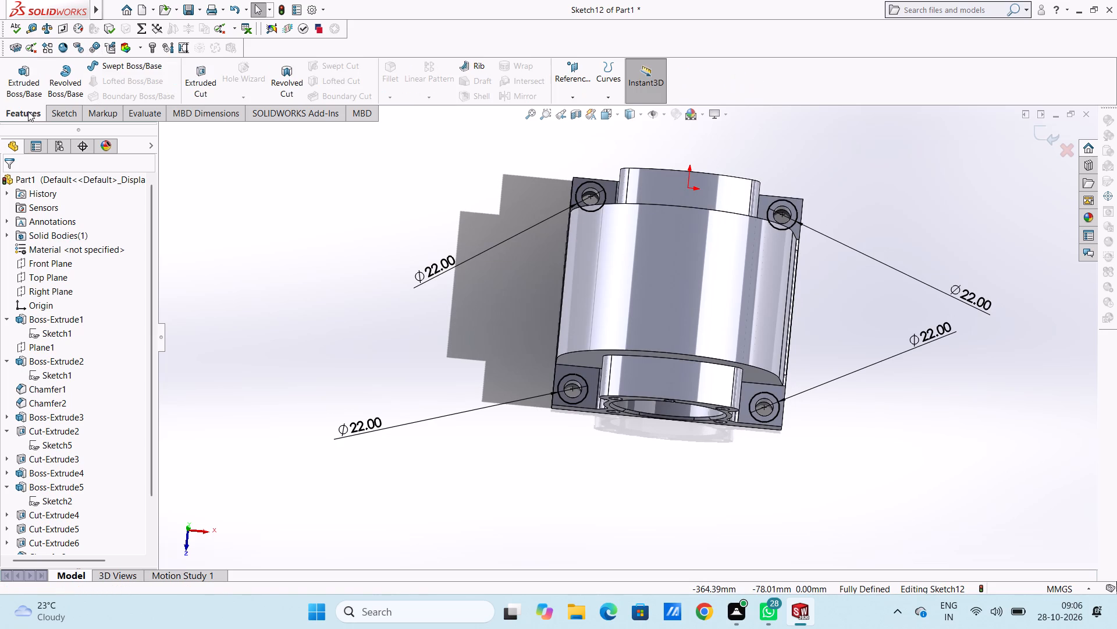
{"action": "left_click", "coordinate": [203, 79]}
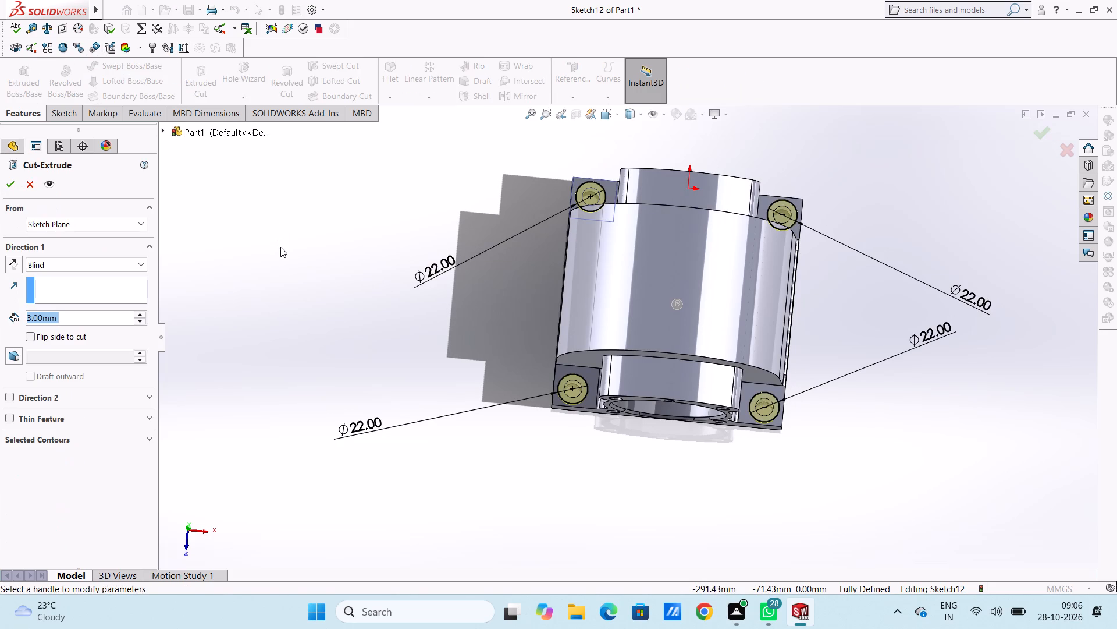
{"action": "key", "text": "2"}
{"action": "key", "text": "Return"}
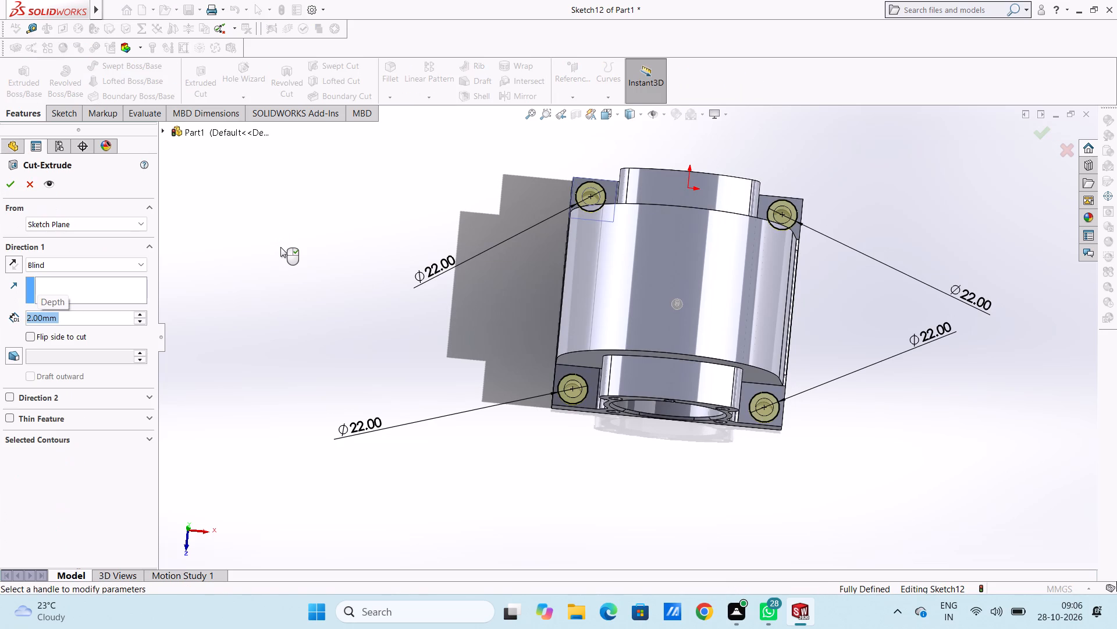
{"action": "left_click", "coordinate": [8, 177]}
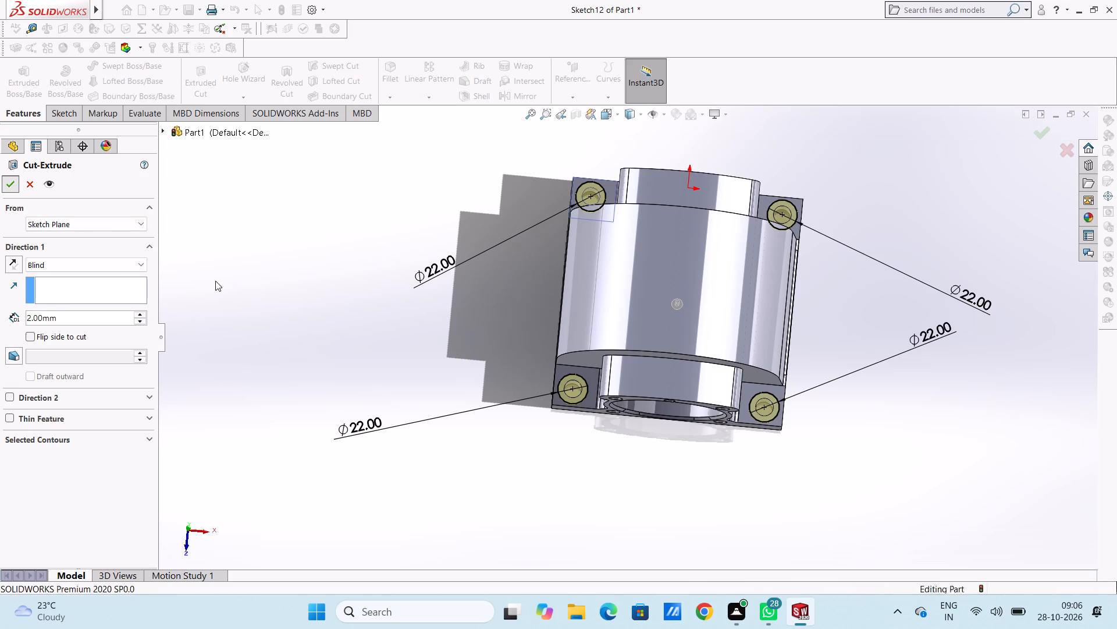
{"action": "left_click", "coordinate": [315, 300]}
Start a symmetric 5 mm Fillet on the tangent edge chain where the front ring bracket meets the arch cover.
{"action": "middle_click_drag", "start_coordinate": [379, 425], "coordinate": [362, 405]}
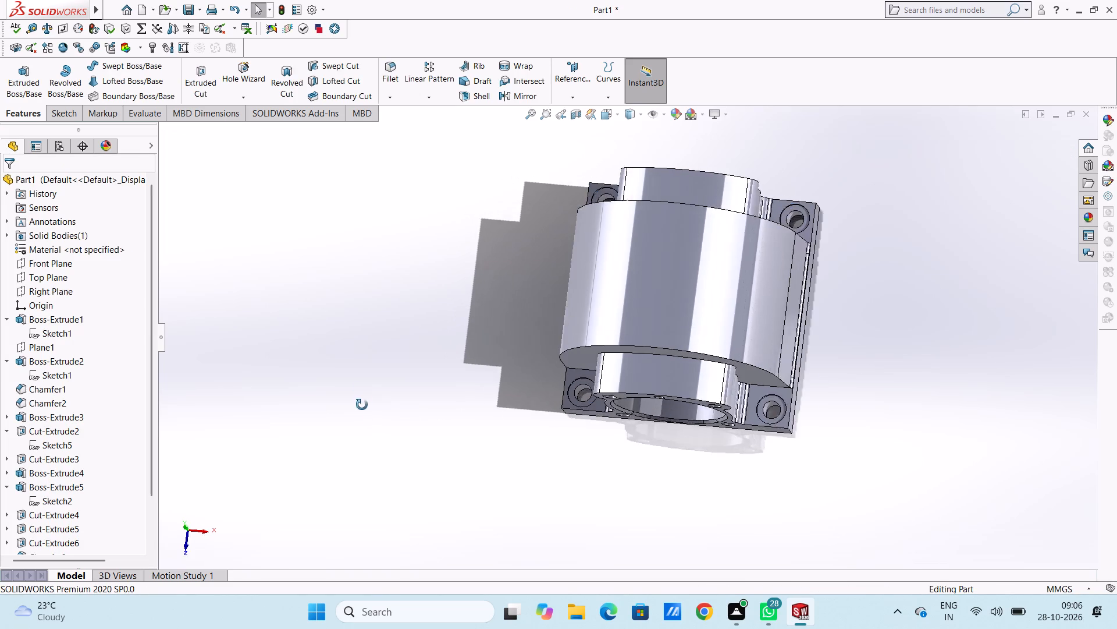
{"action": "middle_click_drag", "start_coordinate": [362, 405], "coordinate": [365, 252]}
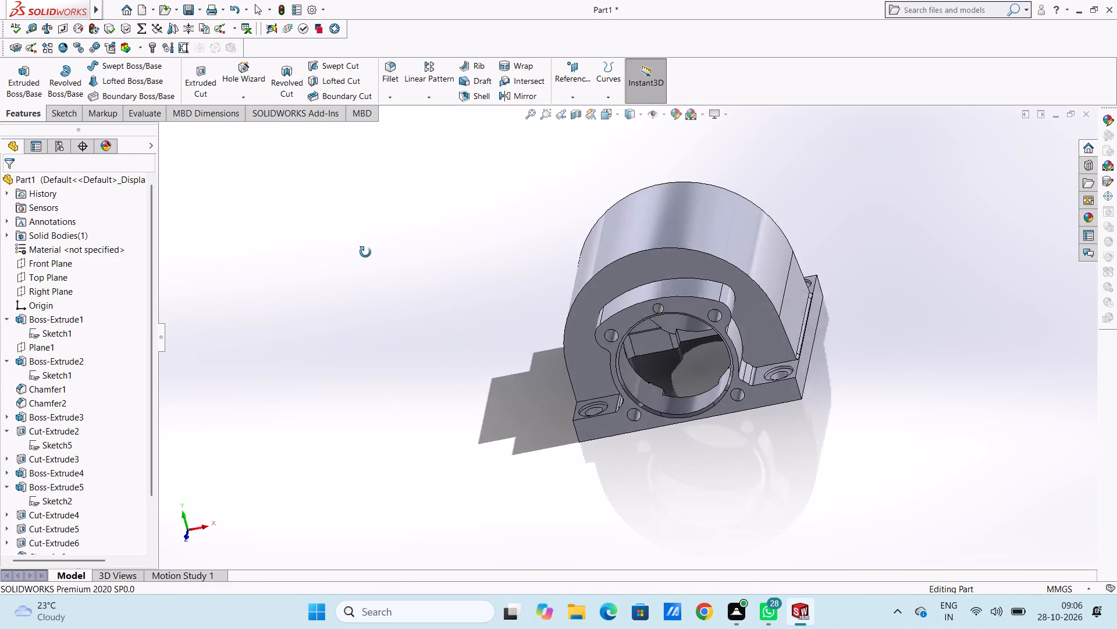
{"action": "middle_click_drag", "start_coordinate": [365, 252], "coordinate": [395, 253]}
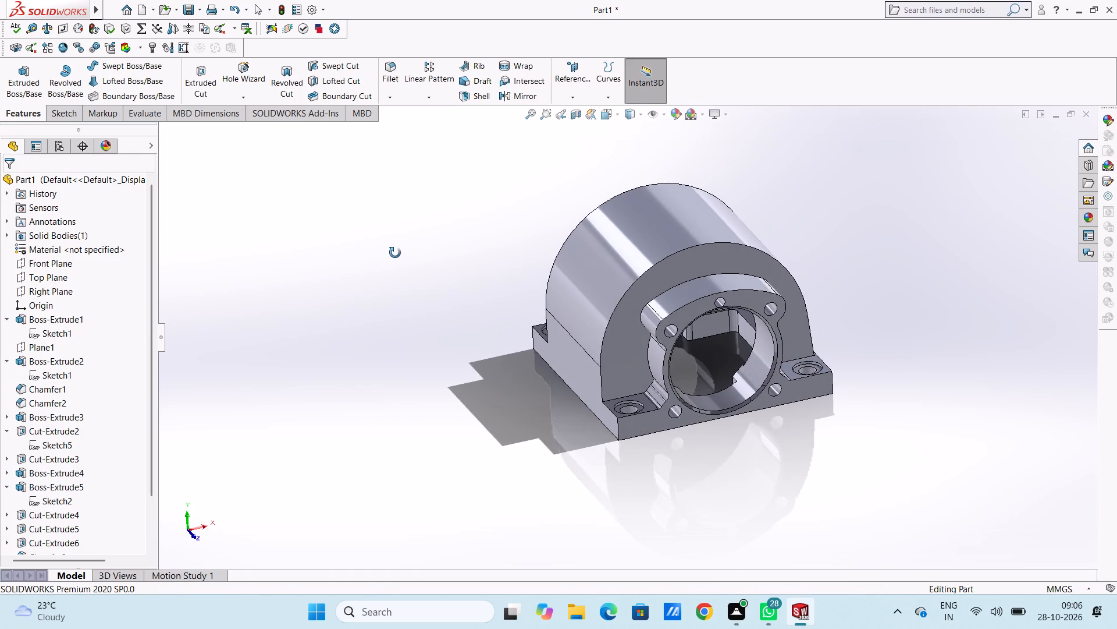
{"action": "middle_click_drag", "start_coordinate": [395, 253], "coordinate": [321, 298]}
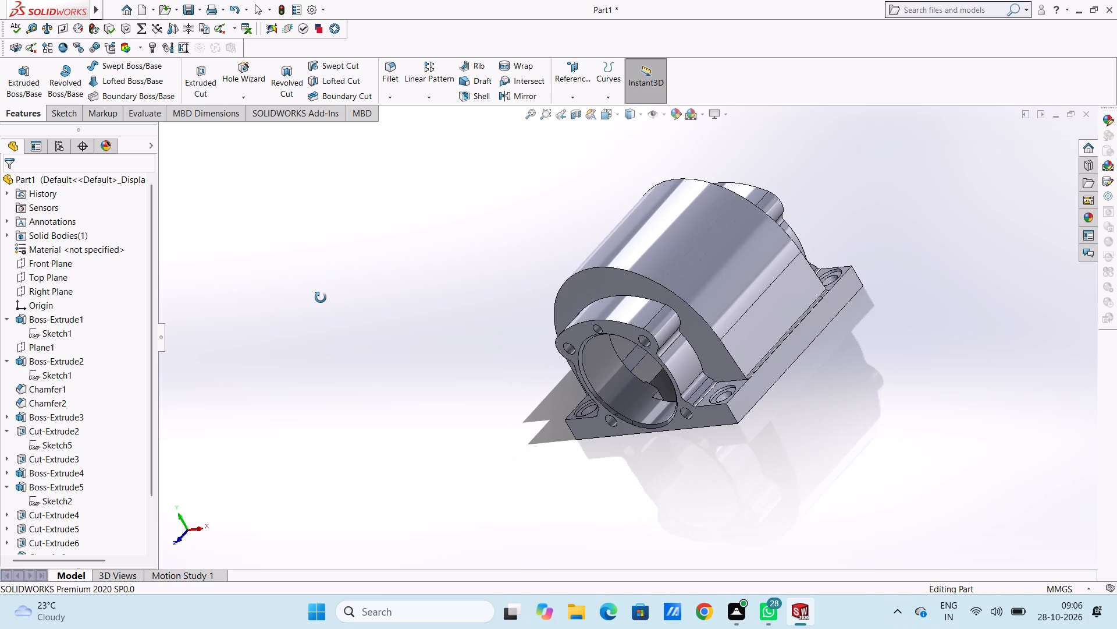
{"action": "middle_click_drag", "start_coordinate": [321, 298], "coordinate": [308, 310]}
{"action": "scroll", "coordinate": [770, 327], "scroll_direction": "down", "scroll_amount": 5}
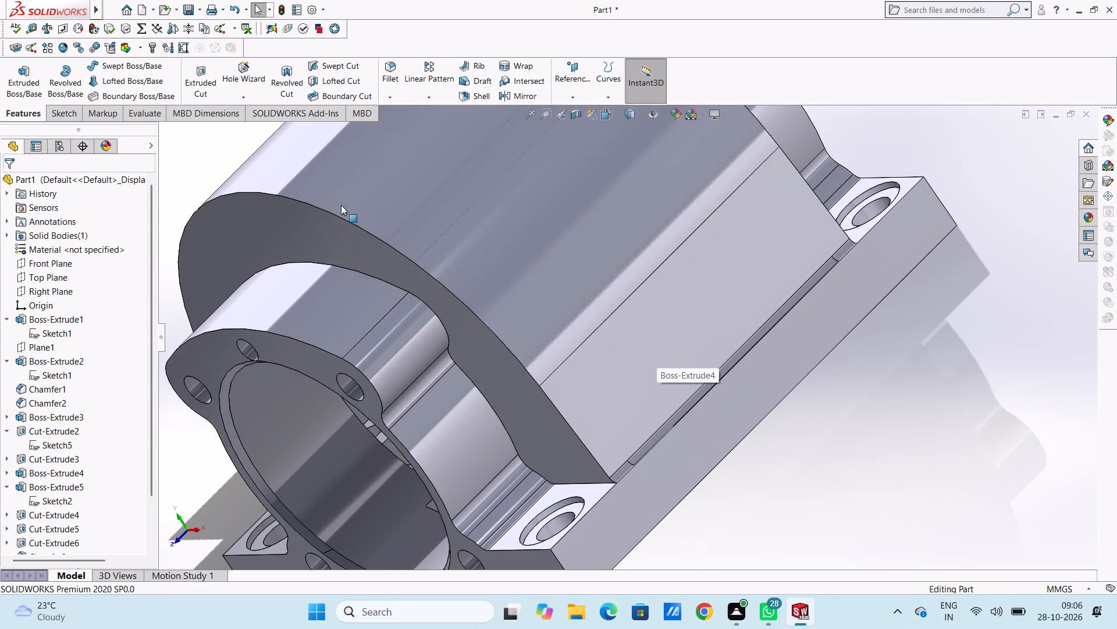
{"action": "left_click", "coordinate": [393, 66]}
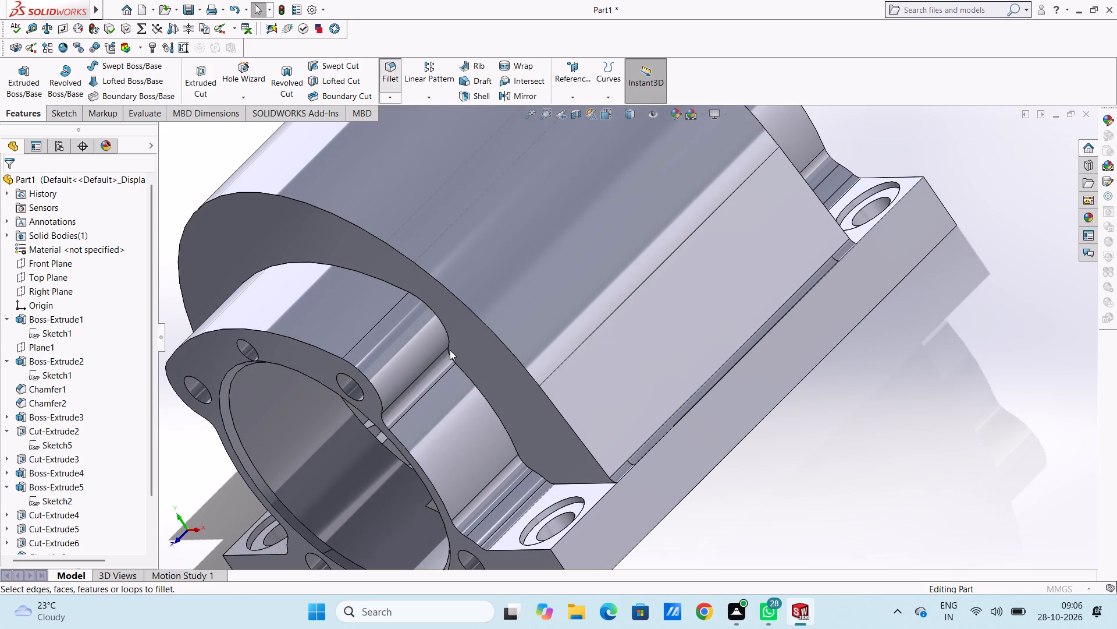
{"action": "left_click", "coordinate": [468, 378]}
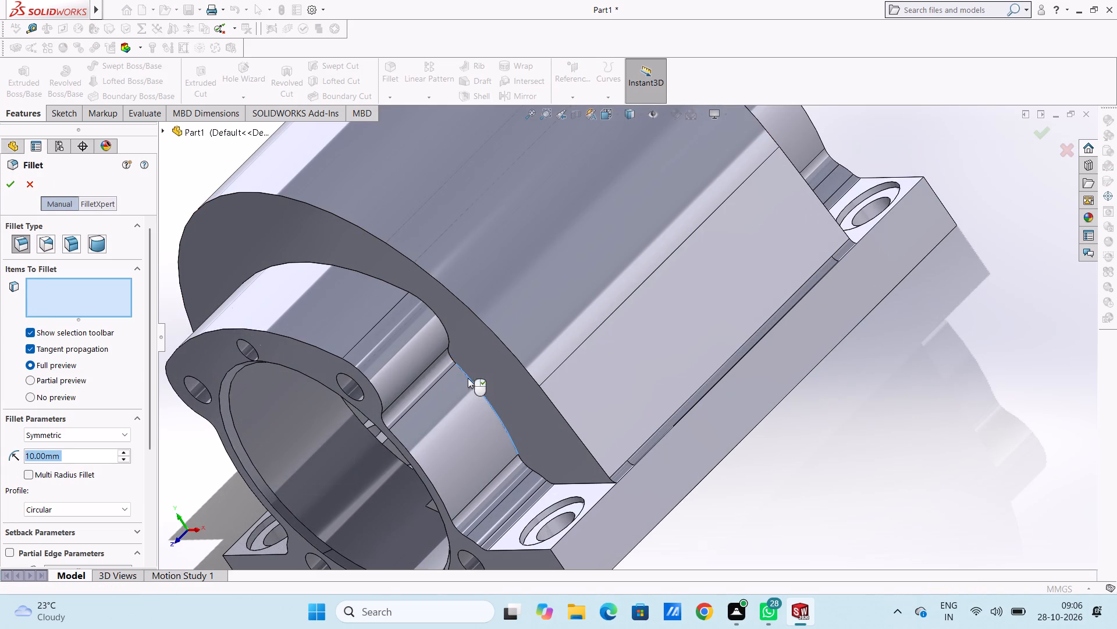
{"action": "scroll", "coordinate": [463, 387], "scroll_direction": "up", "scroll_amount": 5}
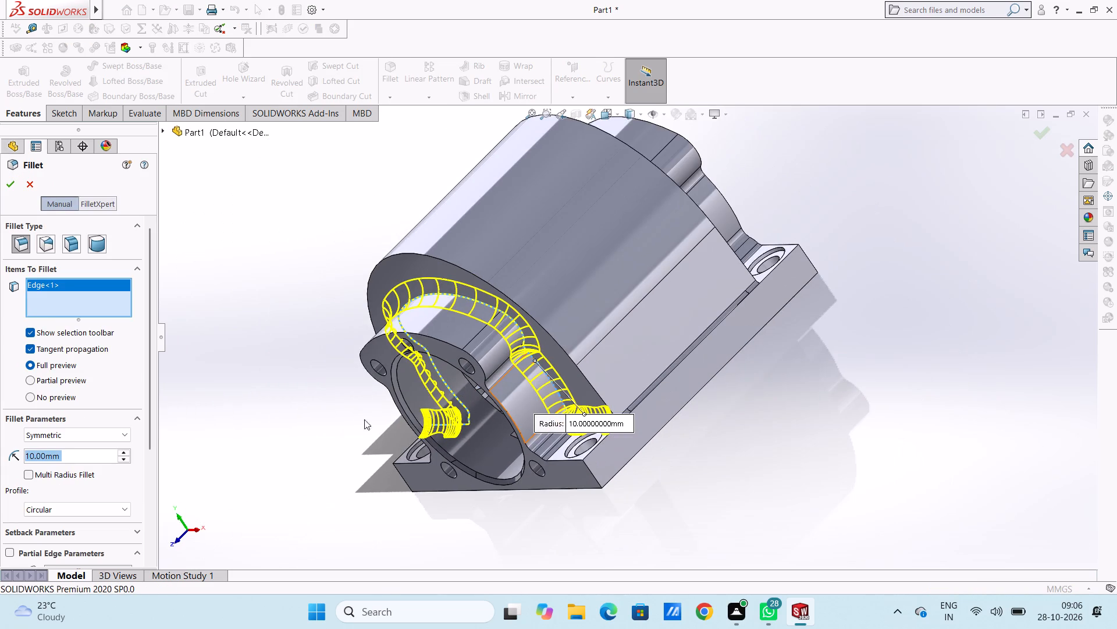
{"action": "scroll", "coordinate": [332, 373], "scroll_direction": "up", "scroll_amount": 1}
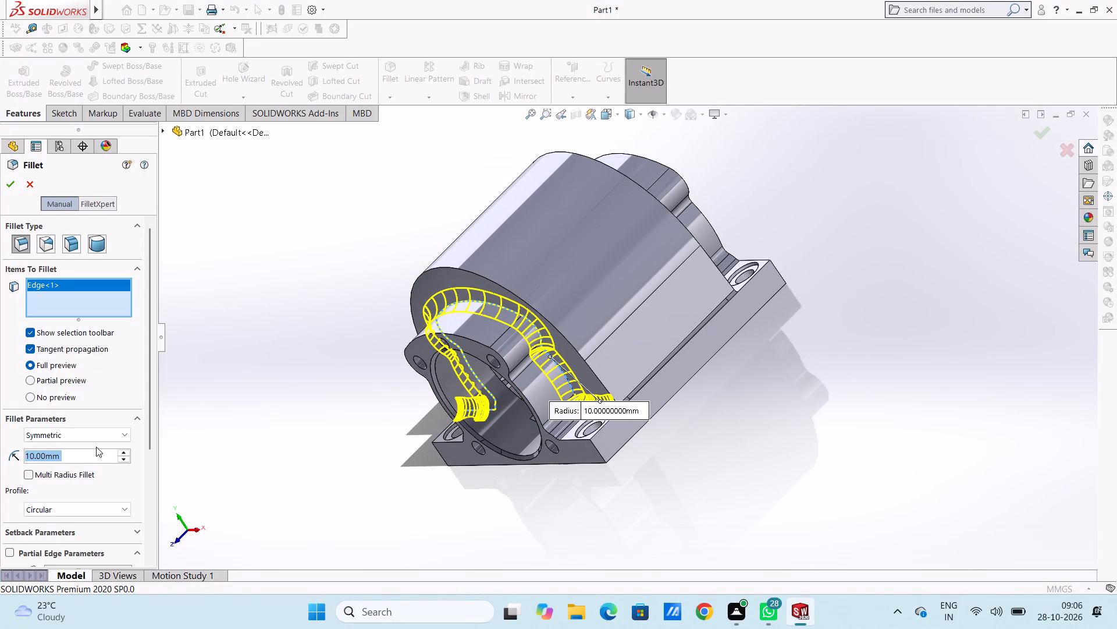
{"action": "key", "text": "2"}
{"action": "key", "text": "Return"}
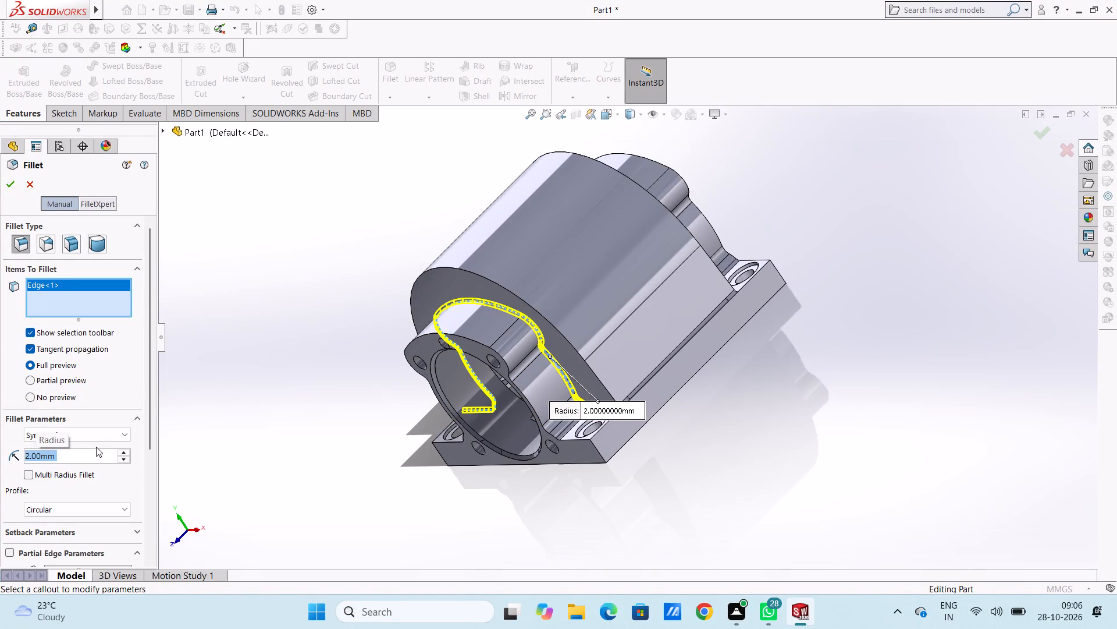
{"action": "key", "text": "5"}
{"action": "key", "text": "Return"}
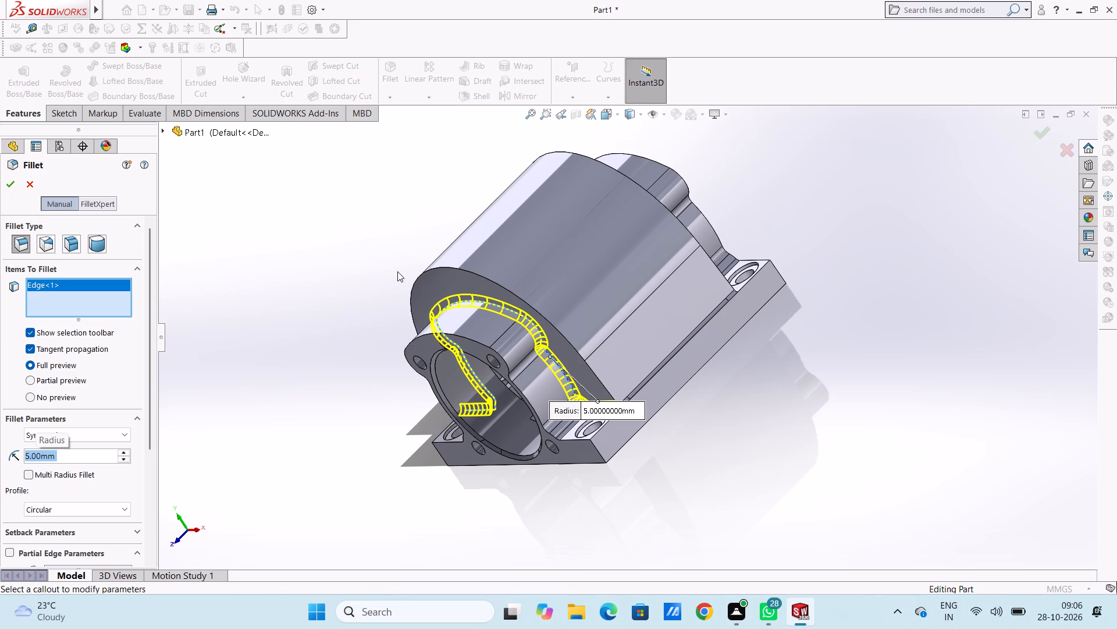
Add the rear bracket-to-cover edge chain and the arch cover's two outer end edges, and complete the symmetric 5 mm Fillet.
{"action": "middle_click_drag", "start_coordinate": [389, 241], "coordinate": [301, 450]}
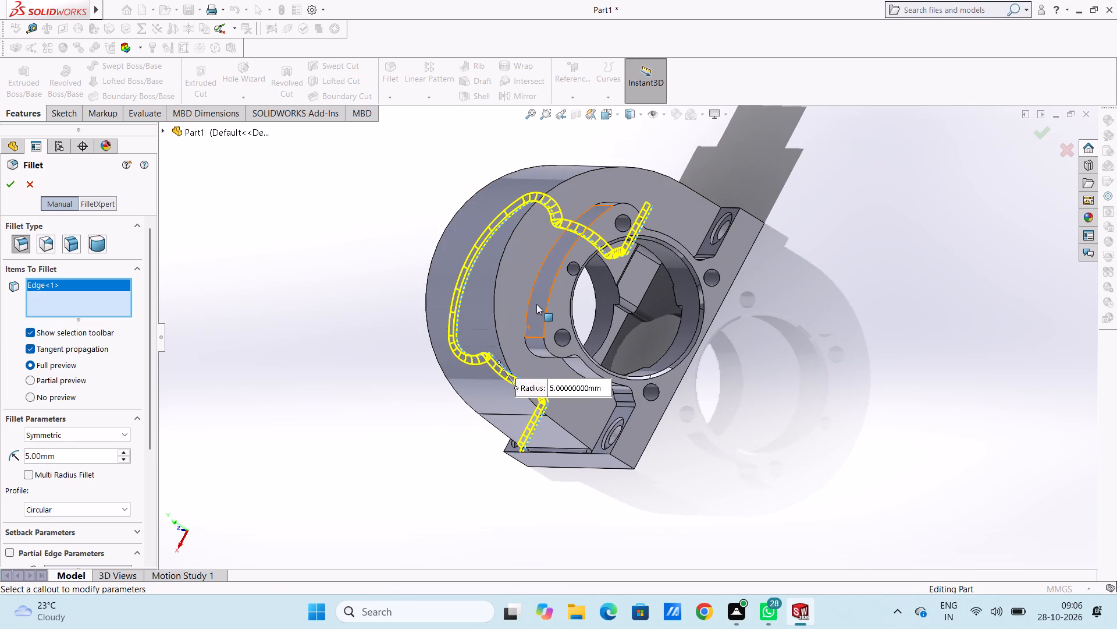
{"action": "left_click", "coordinate": [528, 307]}
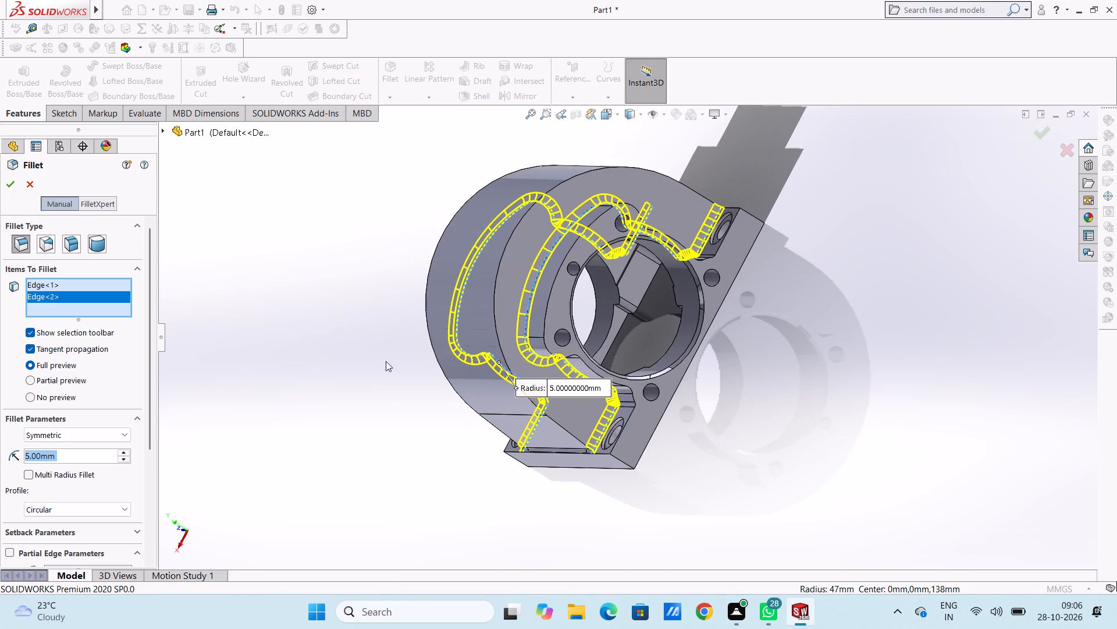
{"action": "middle_click_drag", "start_coordinate": [374, 366], "coordinate": [524, 185]}
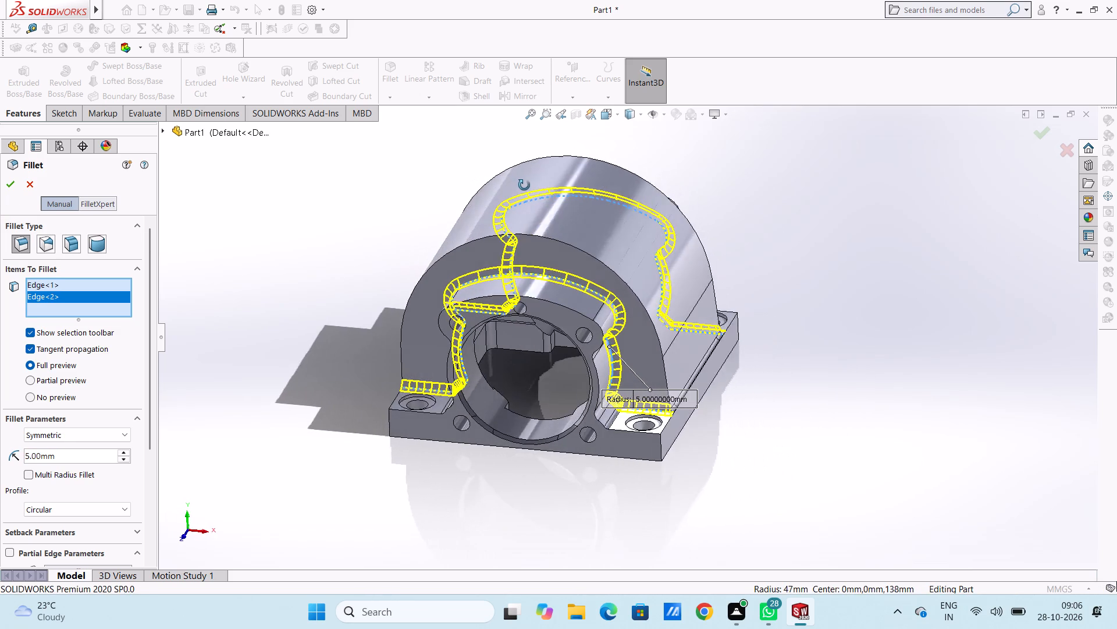
{"action": "middle_click_drag", "start_coordinate": [524, 185], "coordinate": [485, 193]}
{"action": "left_click", "coordinate": [483, 240]}
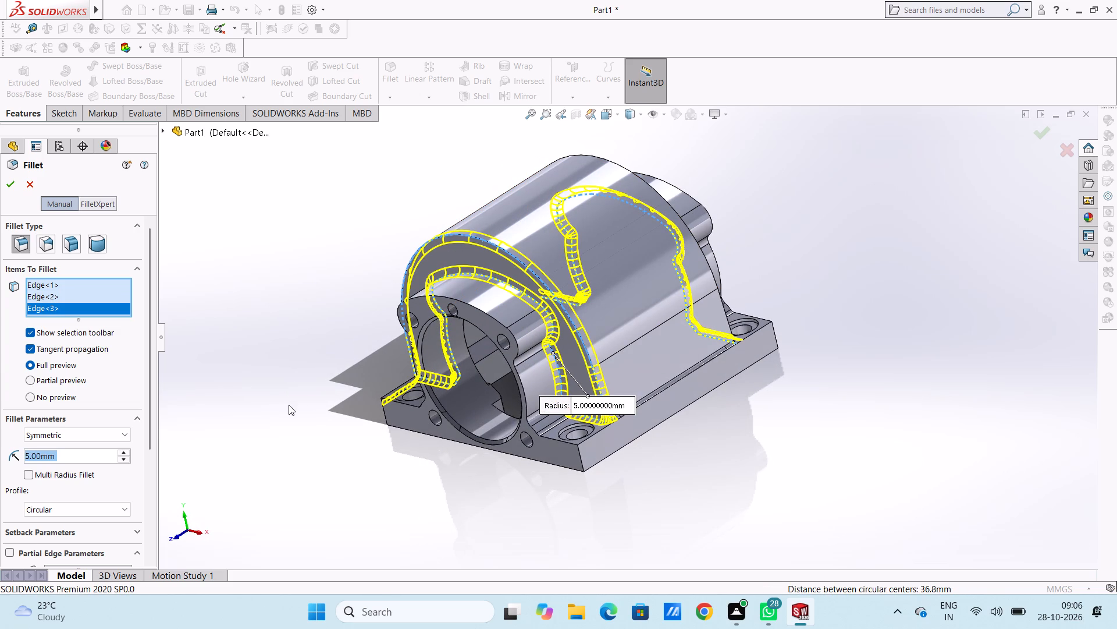
{"action": "middle_click_drag", "start_coordinate": [289, 405], "coordinate": [240, 581]}
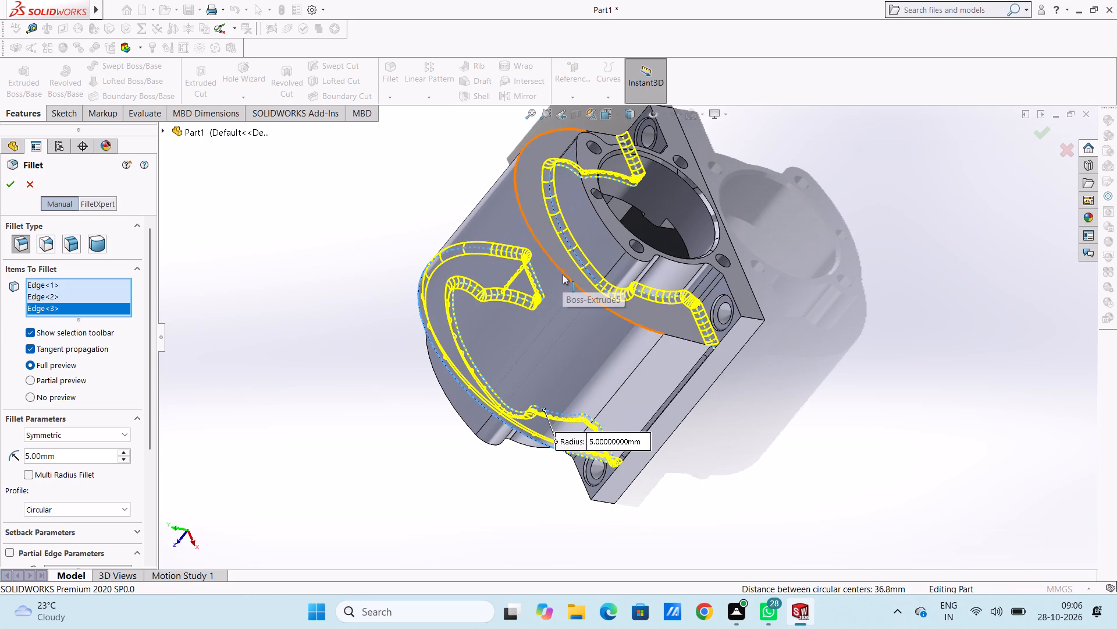
{"action": "left_click", "coordinate": [563, 274]}
{"action": "middle_click_drag", "start_coordinate": [341, 443], "coordinate": [410, 366]}
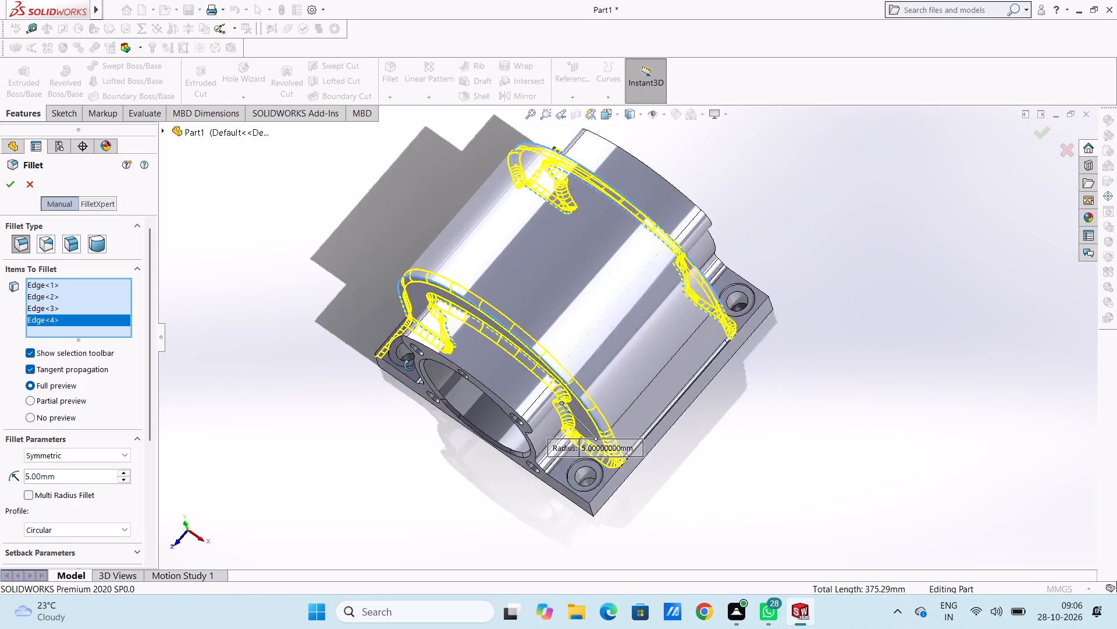
{"action": "middle_click_drag", "start_coordinate": [410, 366], "coordinate": [385, 406]}
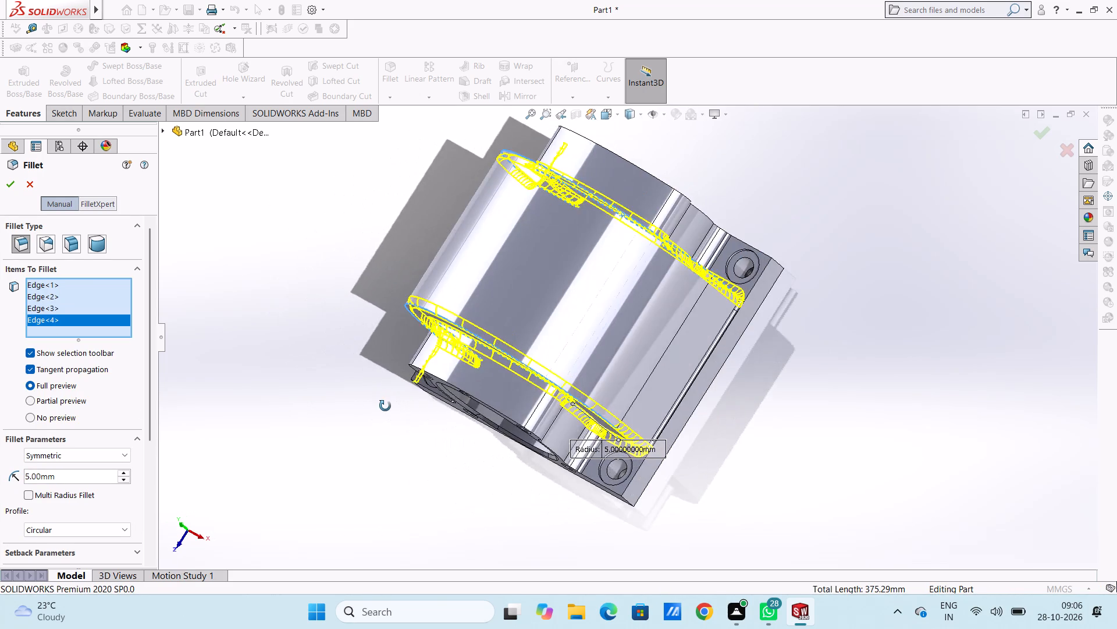
{"action": "middle_click_drag", "start_coordinate": [385, 406], "coordinate": [396, 313]}
{"action": "middle_click", "coordinate": [396, 313]}
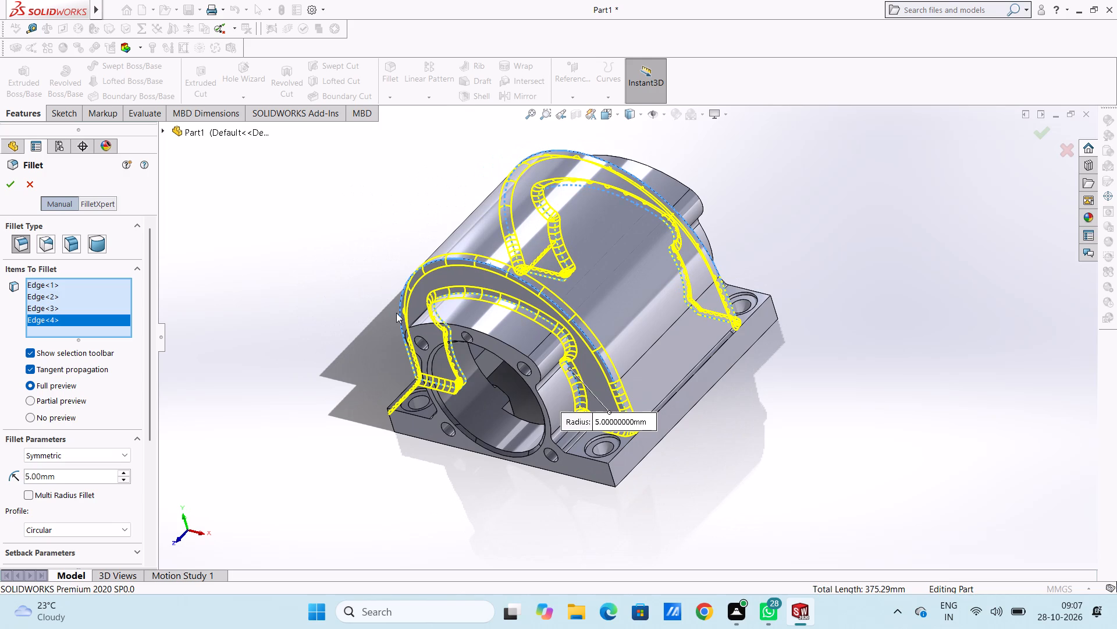
{"action": "middle_click", "coordinate": [396, 313]}
{"action": "left_click", "coordinate": [613, 460]}
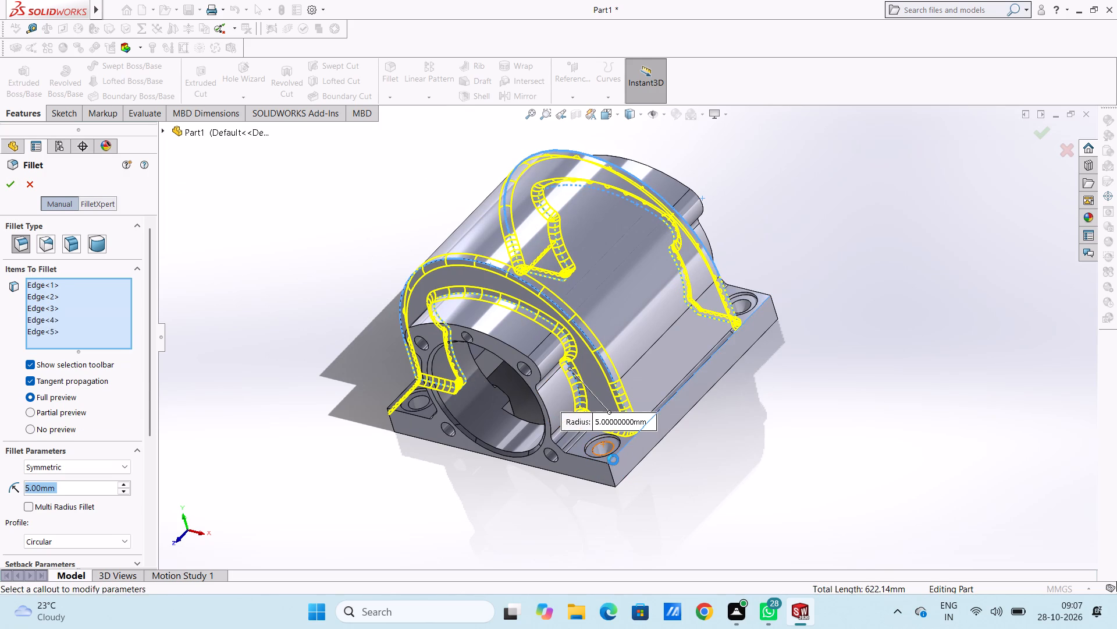
{"action": "left_click", "coordinate": [613, 460]}
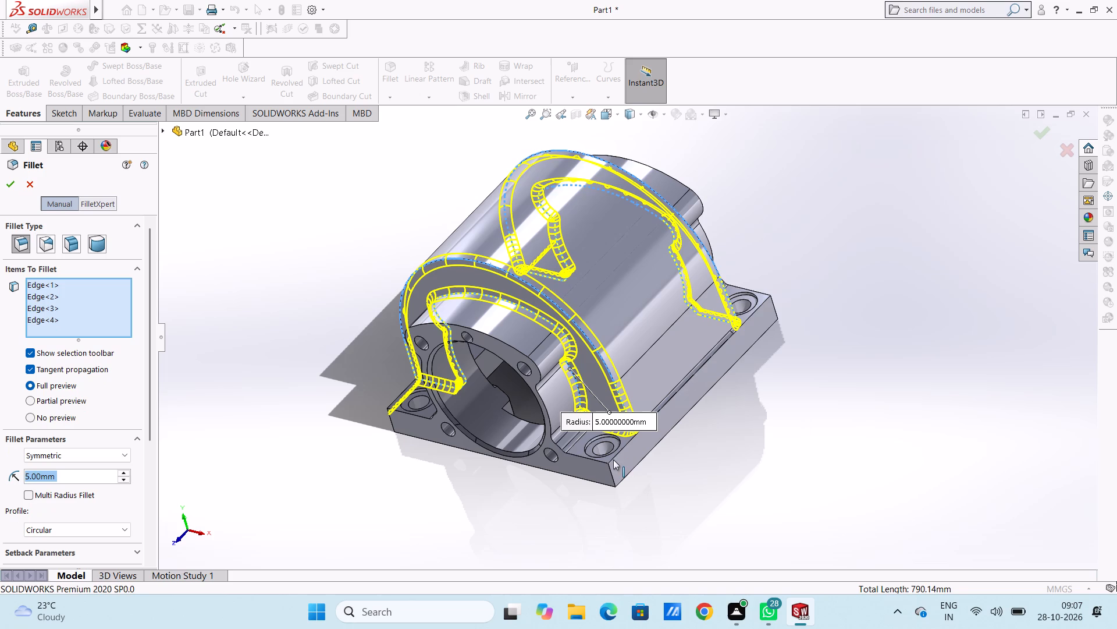
{"action": "left_click", "coordinate": [12, 181]}
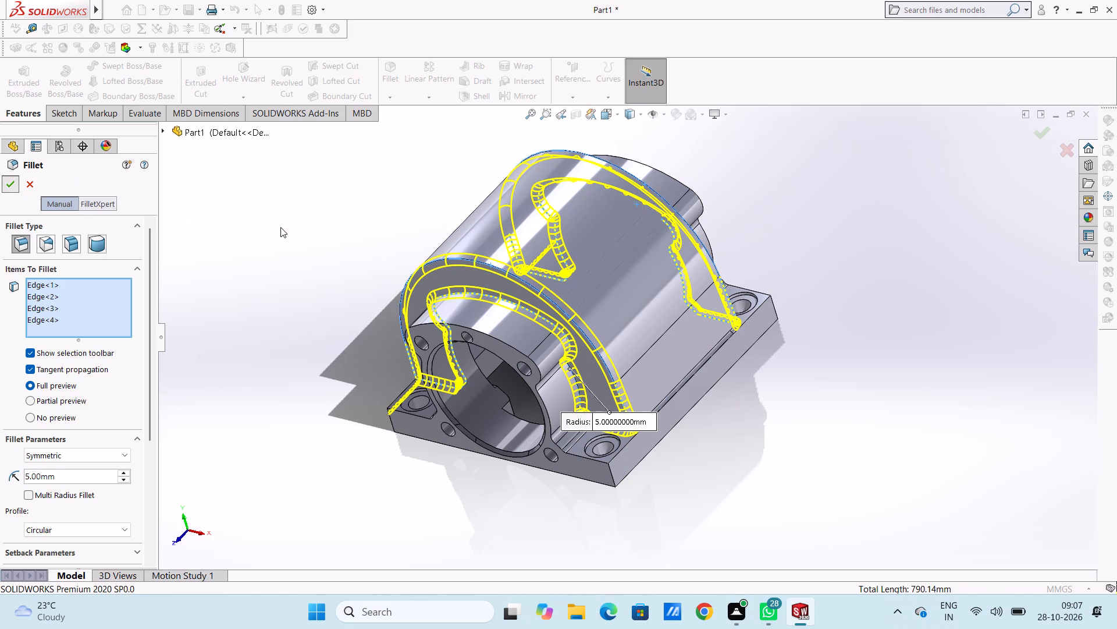
{"action": "left_click", "coordinate": [280, 227]}
Examine the filleted bracket and arch cover edges of the housing from several sides.
{"action": "middle_click_drag", "start_coordinate": [289, 235], "coordinate": [319, 250]}
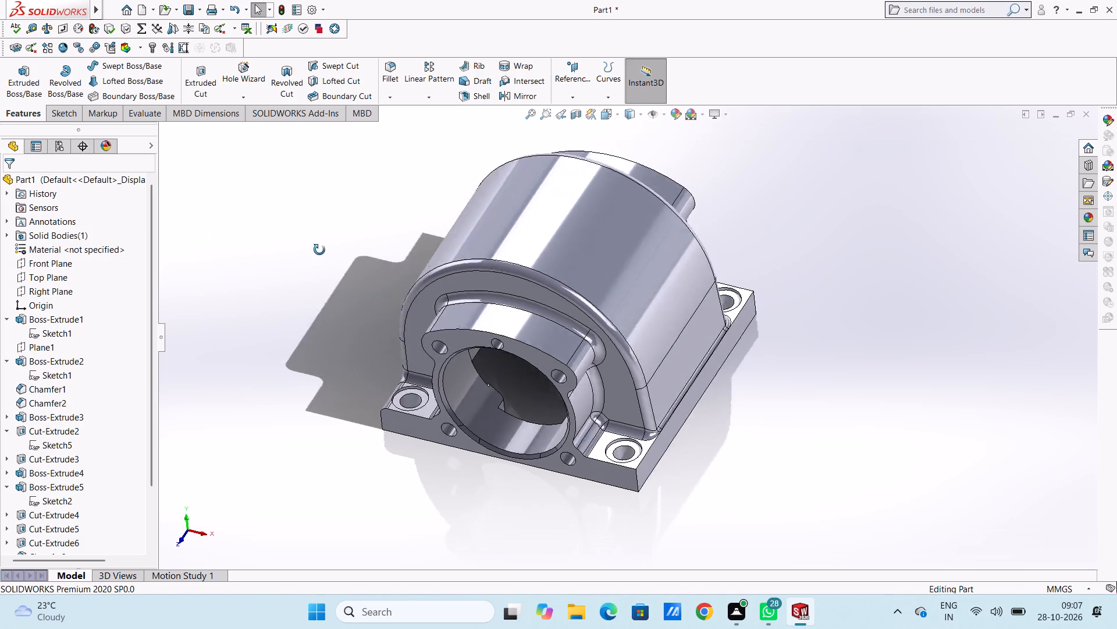
{"action": "middle_click_drag", "start_coordinate": [319, 250], "coordinate": [413, 448]}
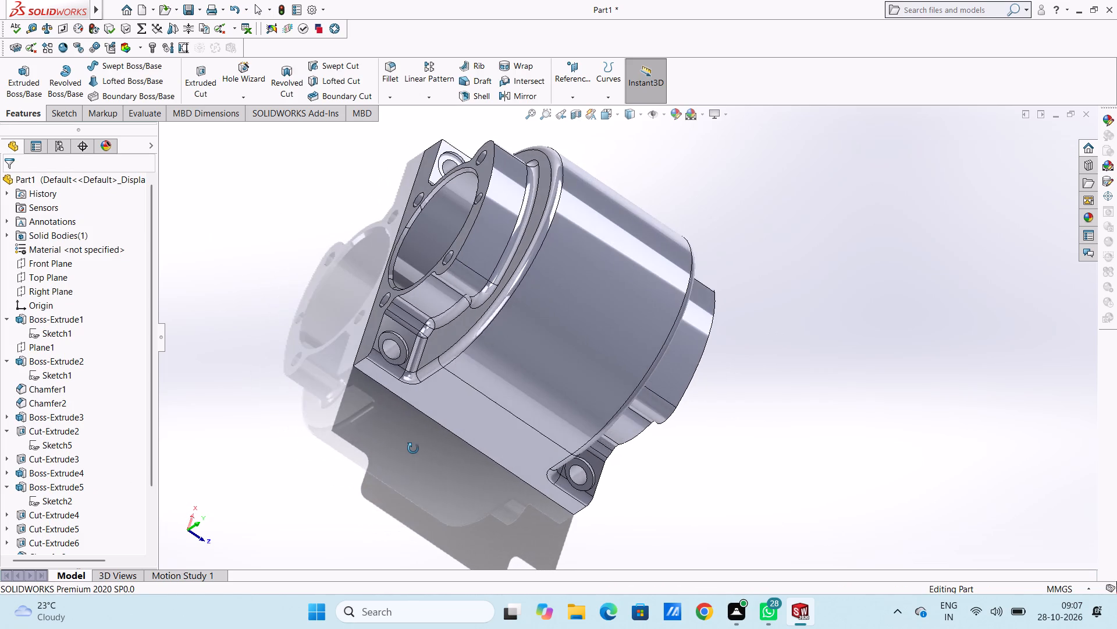
{"action": "middle_click_drag", "start_coordinate": [413, 448], "coordinate": [404, 483]}
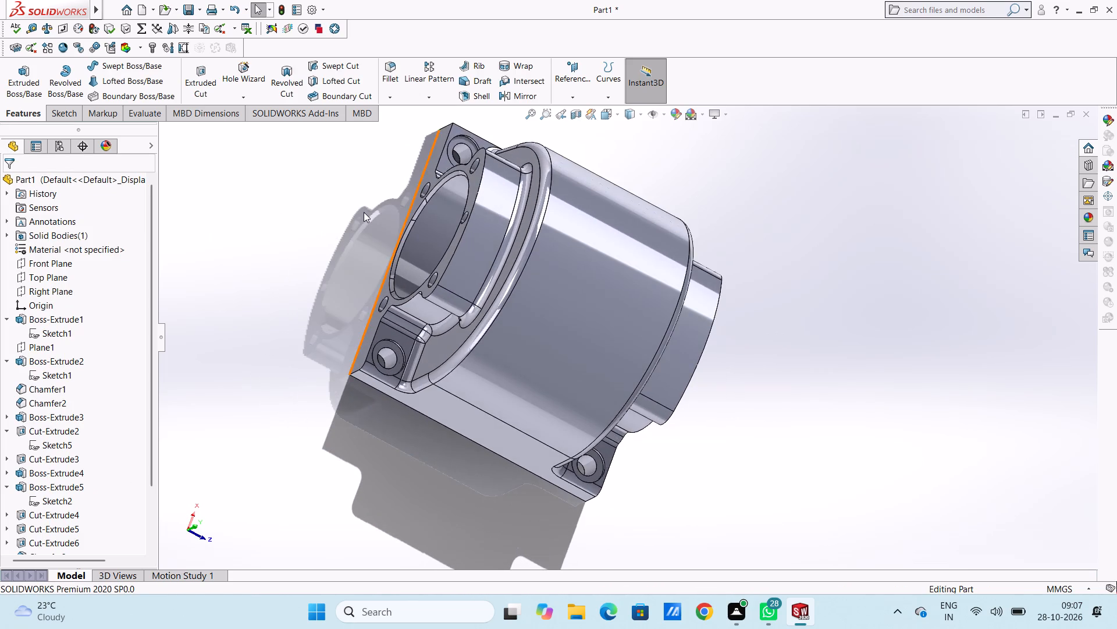
{"action": "middle_click_drag", "start_coordinate": [363, 218], "coordinate": [330, 256]}
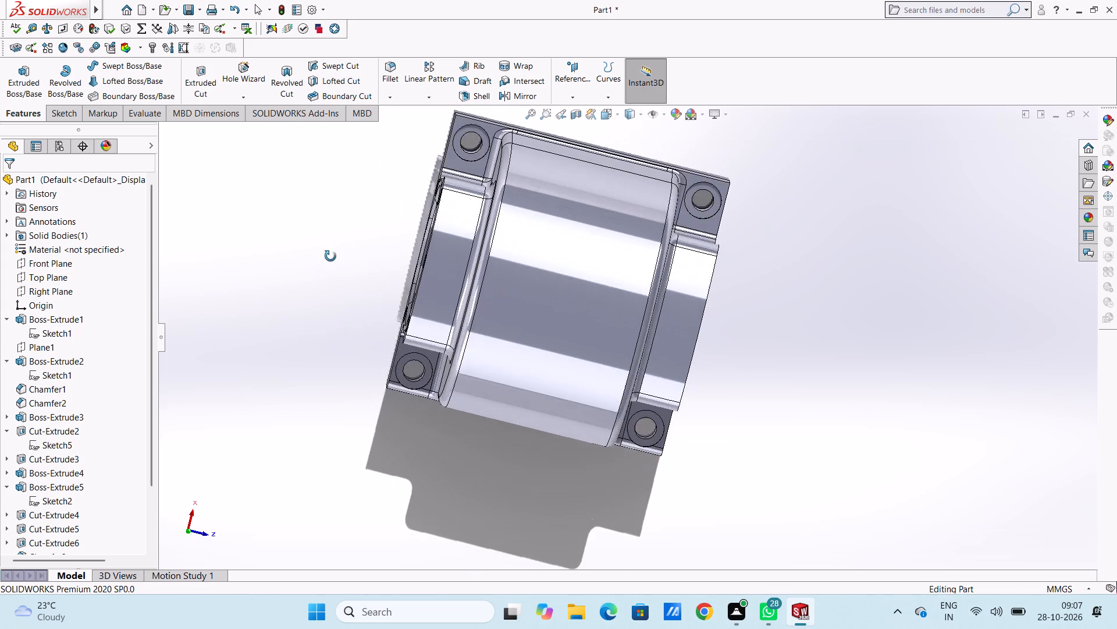
{"action": "middle_click_drag", "start_coordinate": [330, 256], "coordinate": [358, 153]}
{"action": "middle_click_drag", "start_coordinate": [396, 350], "coordinate": [361, 176]}
{"action": "middle_click_drag", "start_coordinate": [383, 330], "coordinate": [229, 329]}
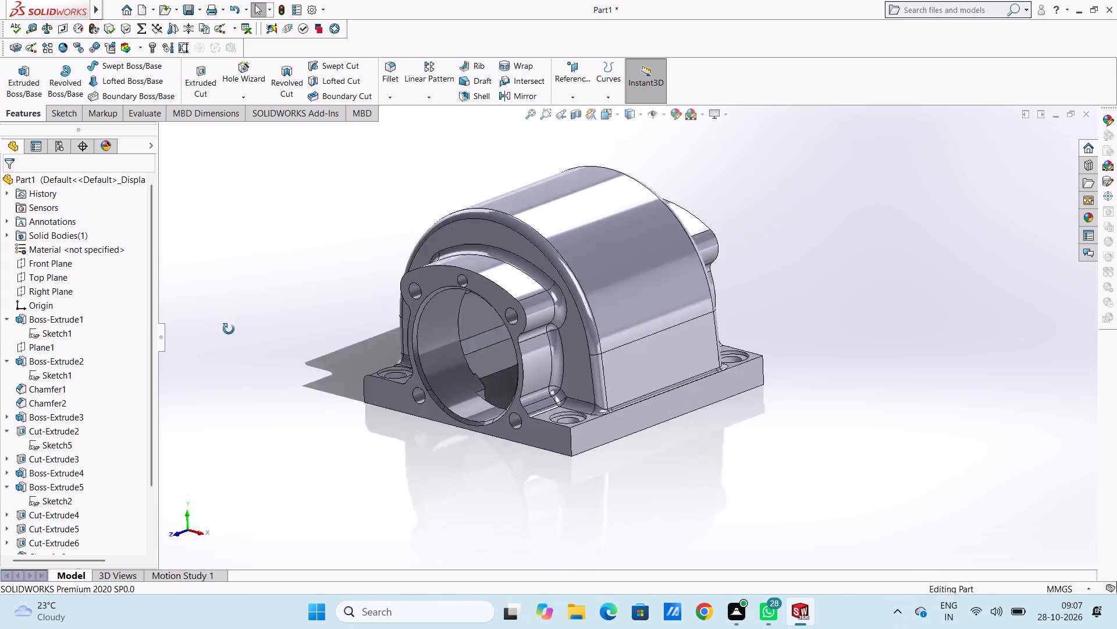
{"action": "middle_click_drag", "start_coordinate": [321, 323], "coordinate": [341, 379]}
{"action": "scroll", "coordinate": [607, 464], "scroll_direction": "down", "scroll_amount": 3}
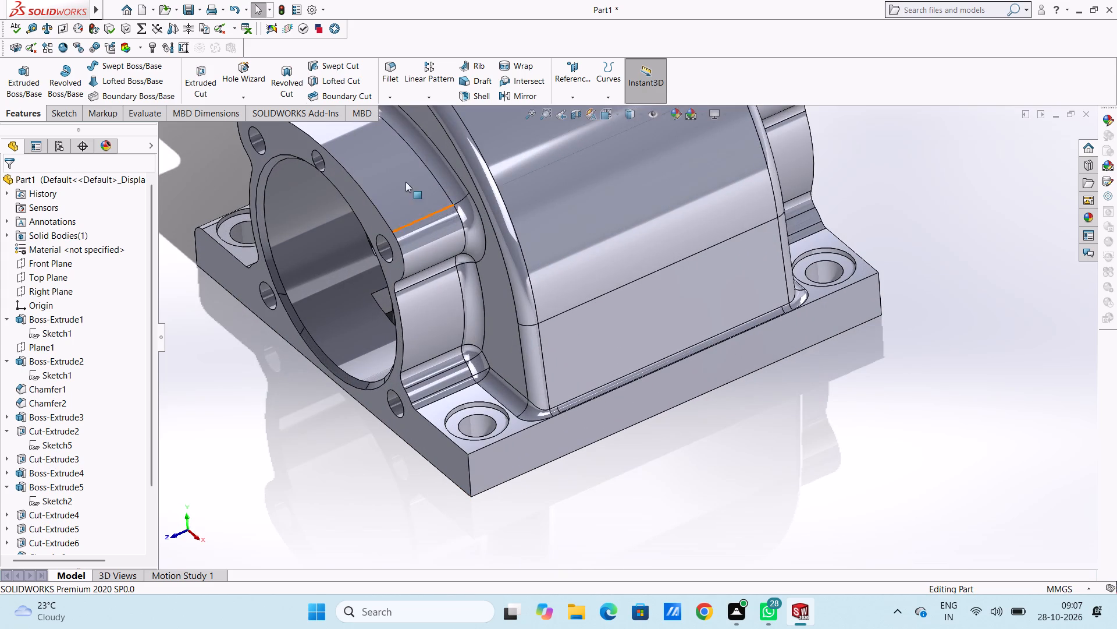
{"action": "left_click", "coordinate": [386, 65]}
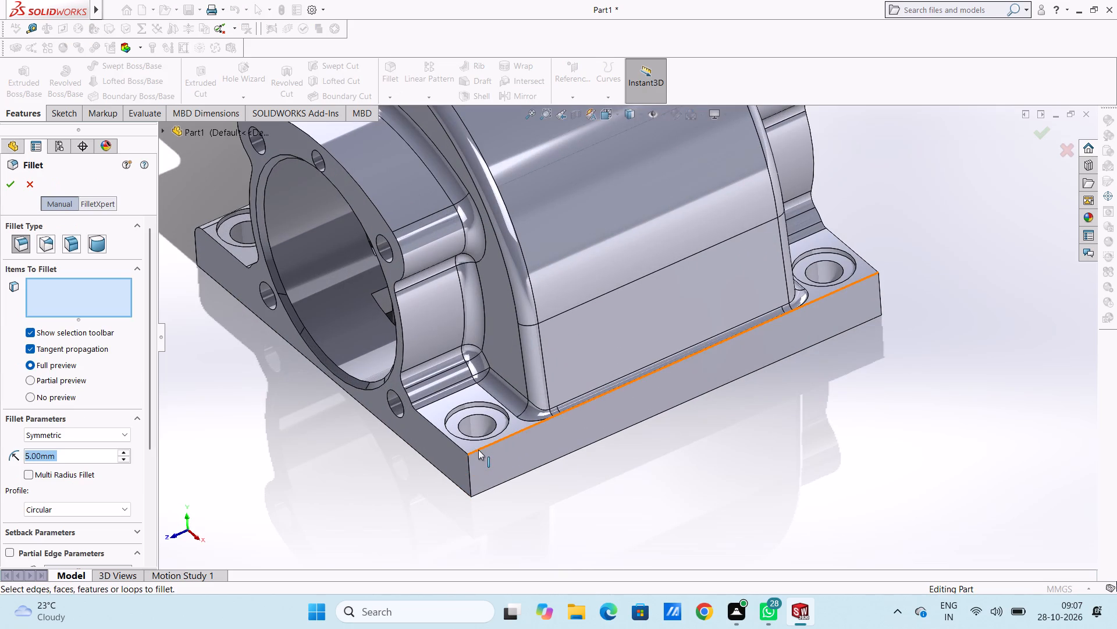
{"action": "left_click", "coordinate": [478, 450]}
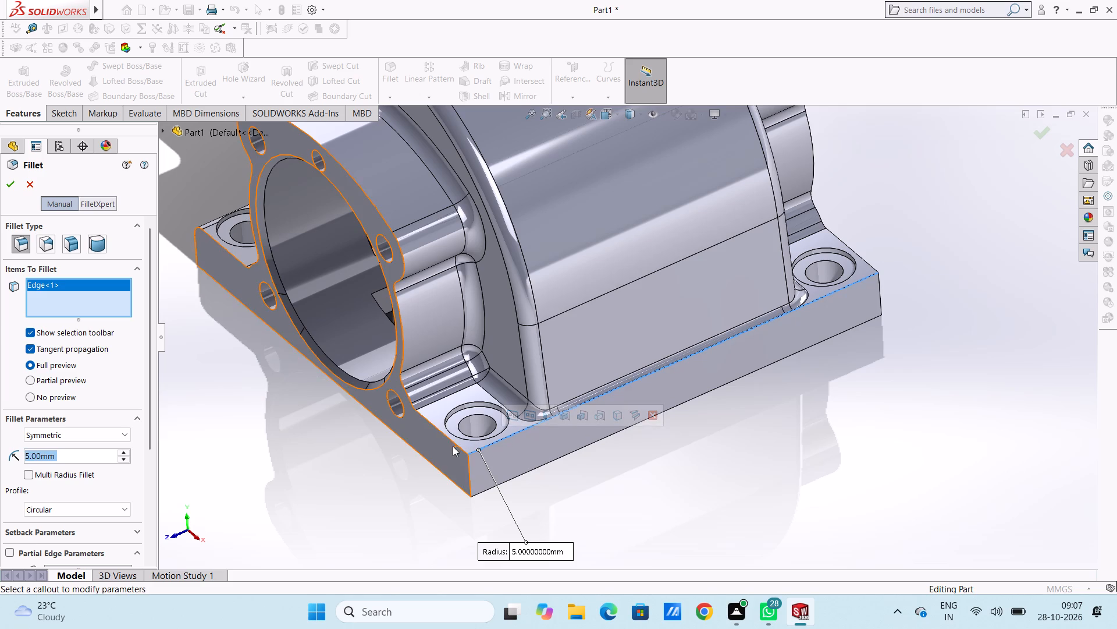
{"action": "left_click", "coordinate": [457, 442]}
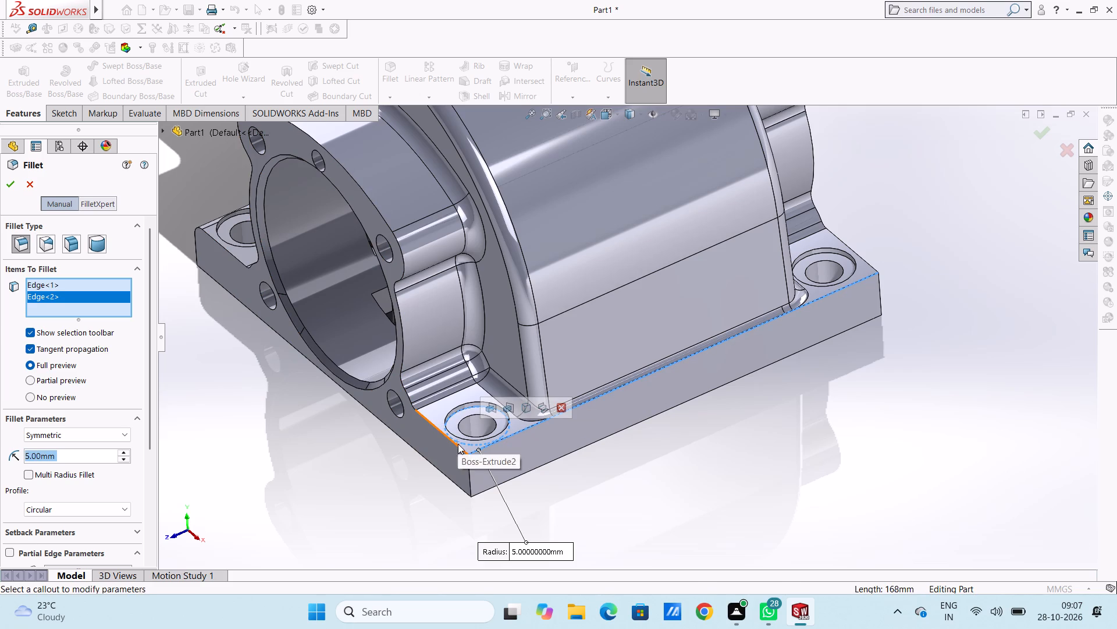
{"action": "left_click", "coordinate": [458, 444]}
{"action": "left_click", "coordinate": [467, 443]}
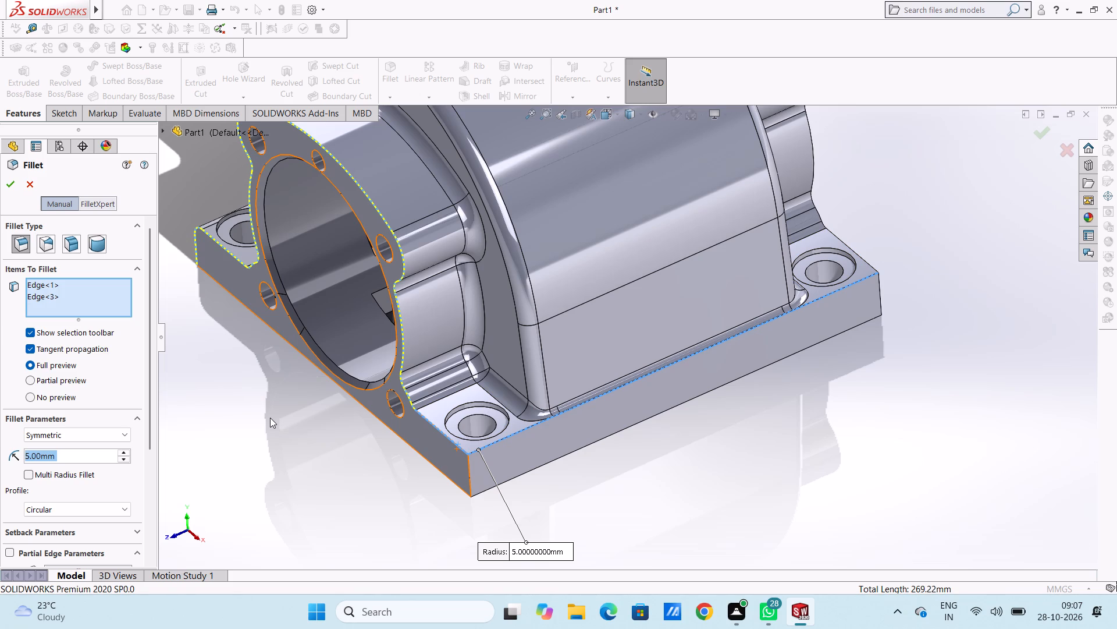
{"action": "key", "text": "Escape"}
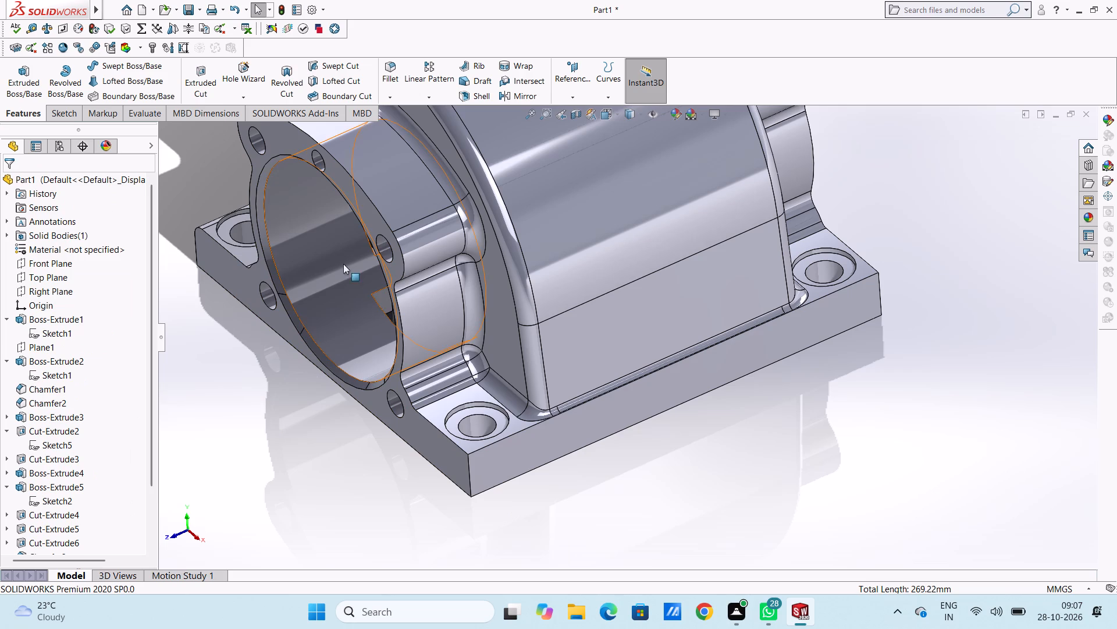
Round the four vertical corner edges of the base with a symmetric 5 mm Fillet, with tangent propagation along the end faces.
{"action": "left_click", "coordinate": [389, 57]}
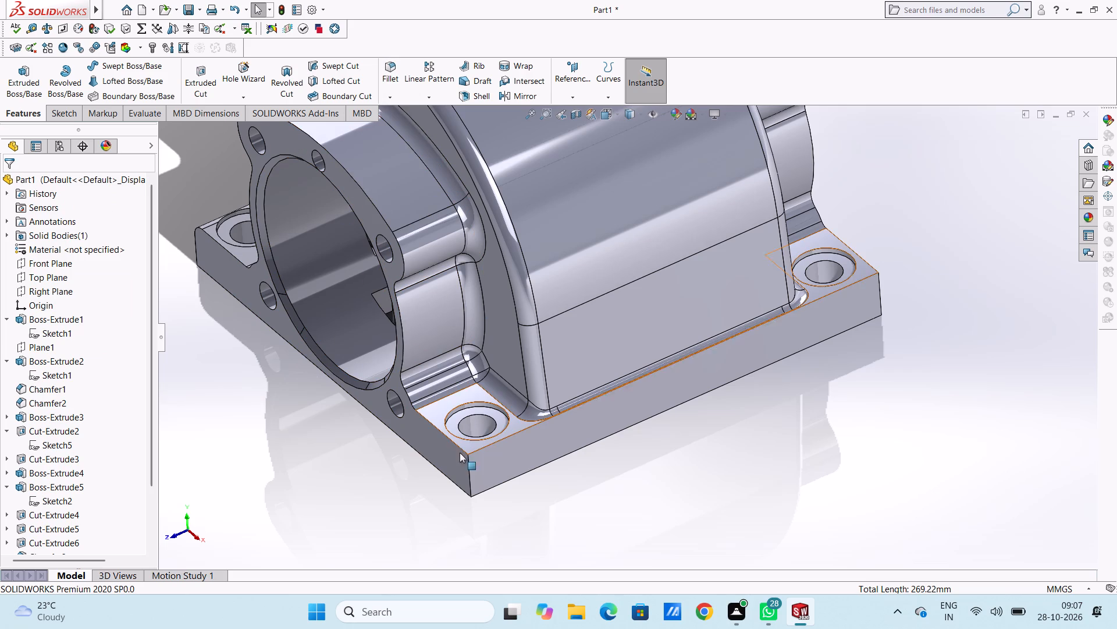
{"action": "left_click", "coordinate": [469, 471]}
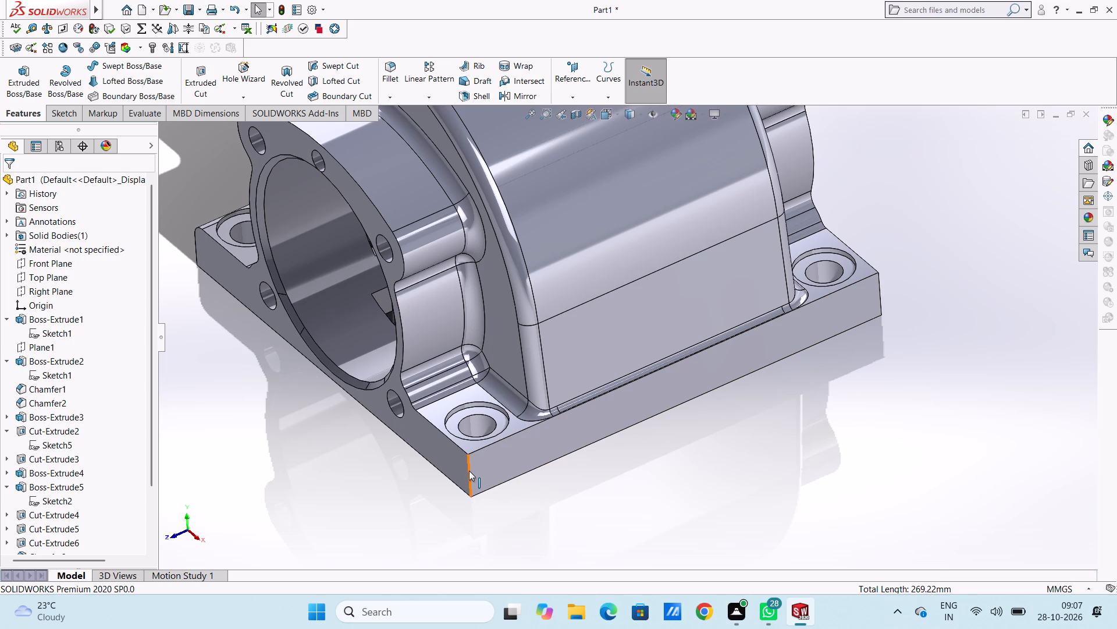
{"action": "left_click", "coordinate": [389, 62]}
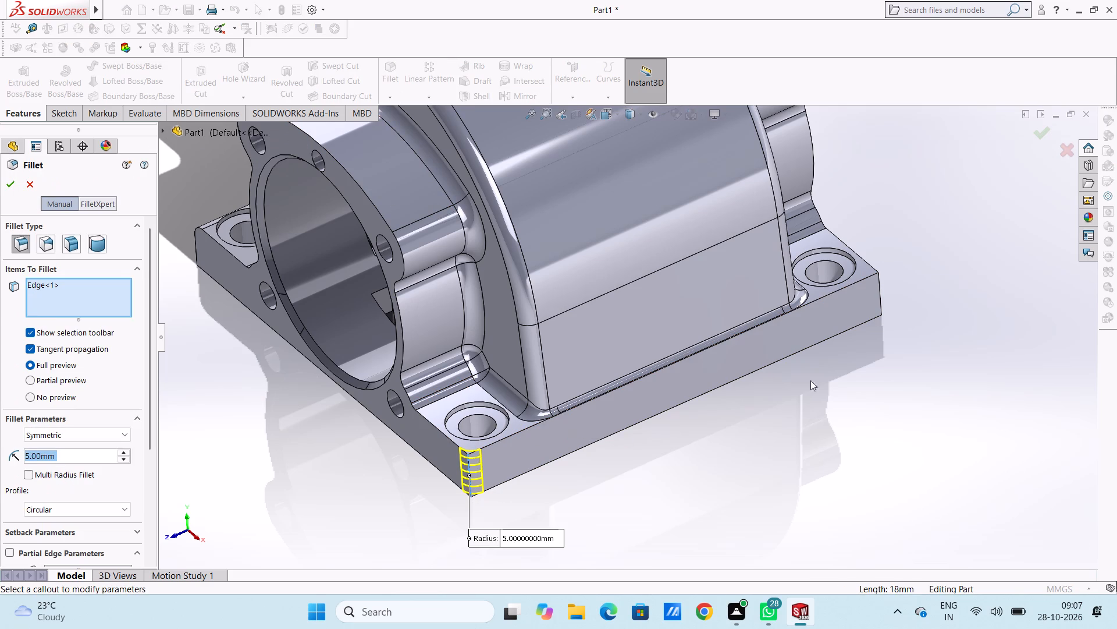
{"action": "left_click", "coordinate": [880, 302]}
{"action": "middle_click_drag", "start_coordinate": [892, 324], "coordinate": [895, 314]}
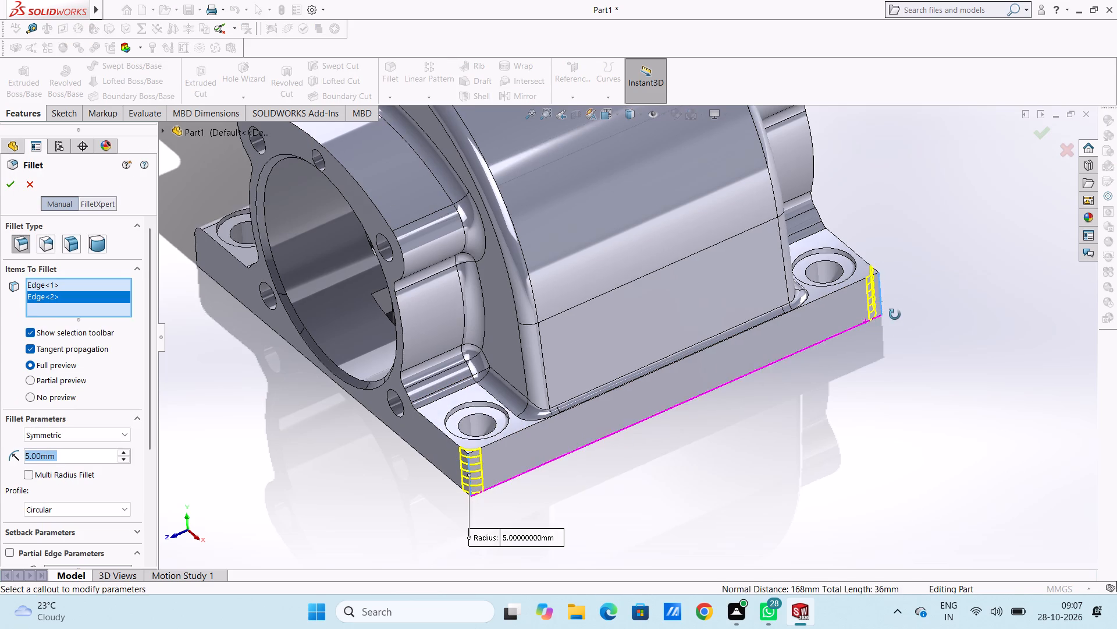
{"action": "middle_click_drag", "start_coordinate": [895, 314], "coordinate": [1008, 333]}
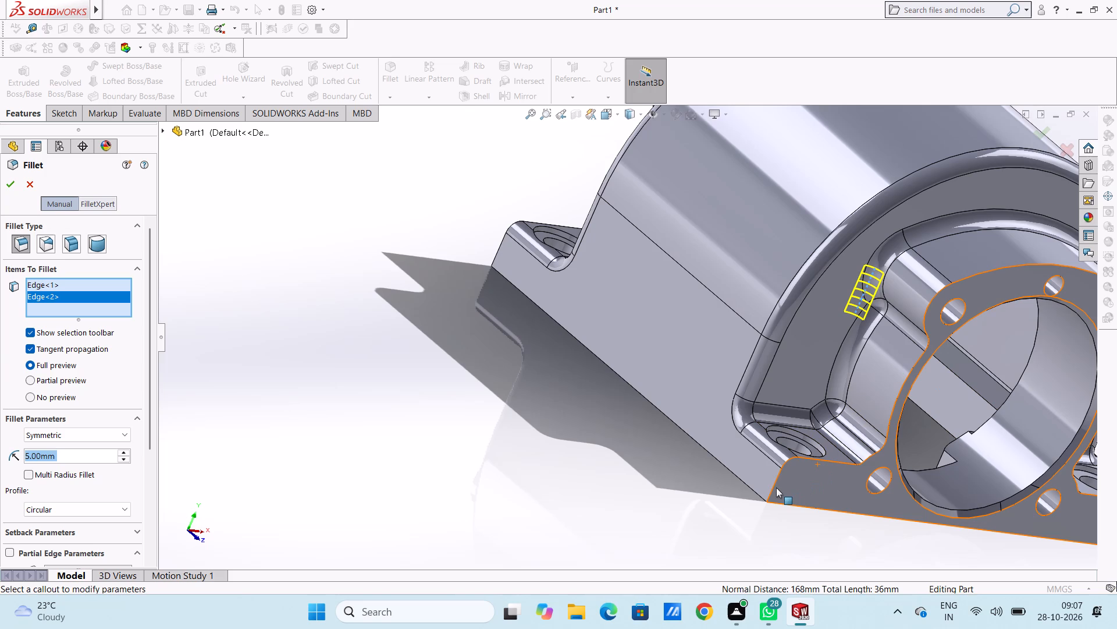
{"action": "left_click", "coordinate": [772, 487]}
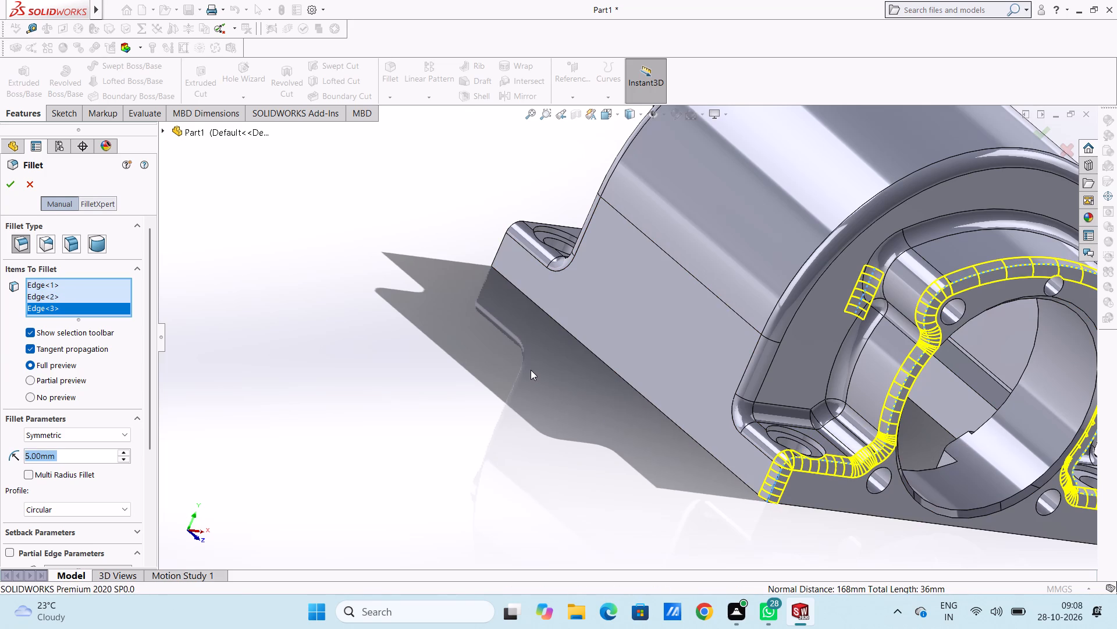
{"action": "middle_click_drag", "start_coordinate": [440, 257], "coordinate": [552, 421]}
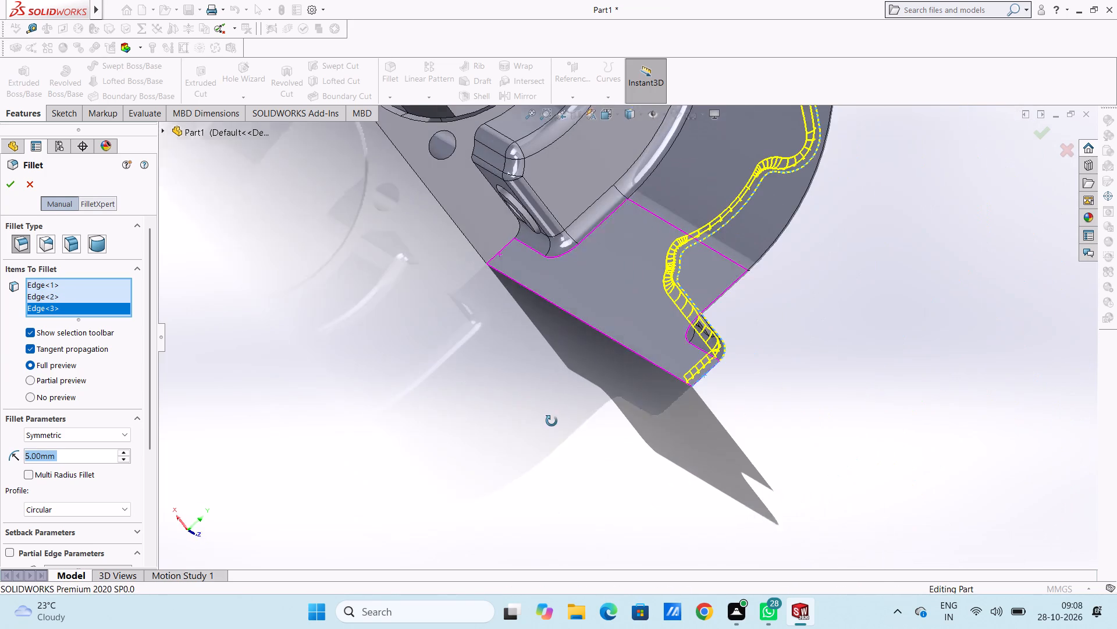
{"action": "middle_click_drag", "start_coordinate": [552, 421], "coordinate": [552, 421]}
{"action": "left_click", "coordinate": [499, 253]}
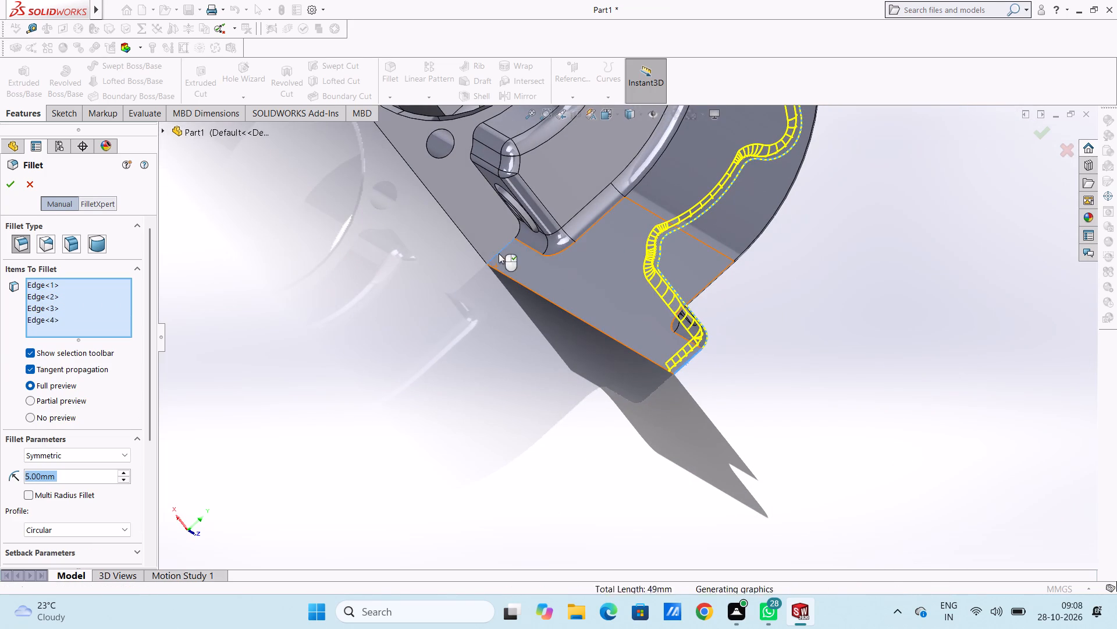
{"action": "scroll", "coordinate": [418, 292], "scroll_direction": "up", "scroll_amount": 6}
{"action": "middle_click_drag", "start_coordinate": [401, 189], "coordinate": [424, 255]}
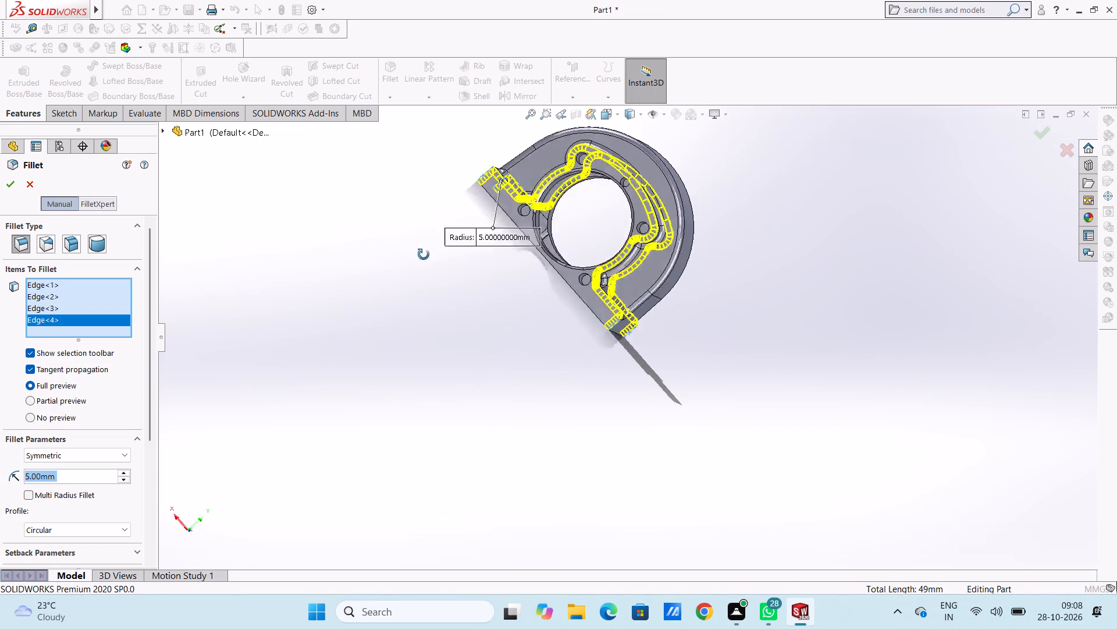
{"action": "middle_click_drag", "start_coordinate": [424, 255], "coordinate": [351, 244]}
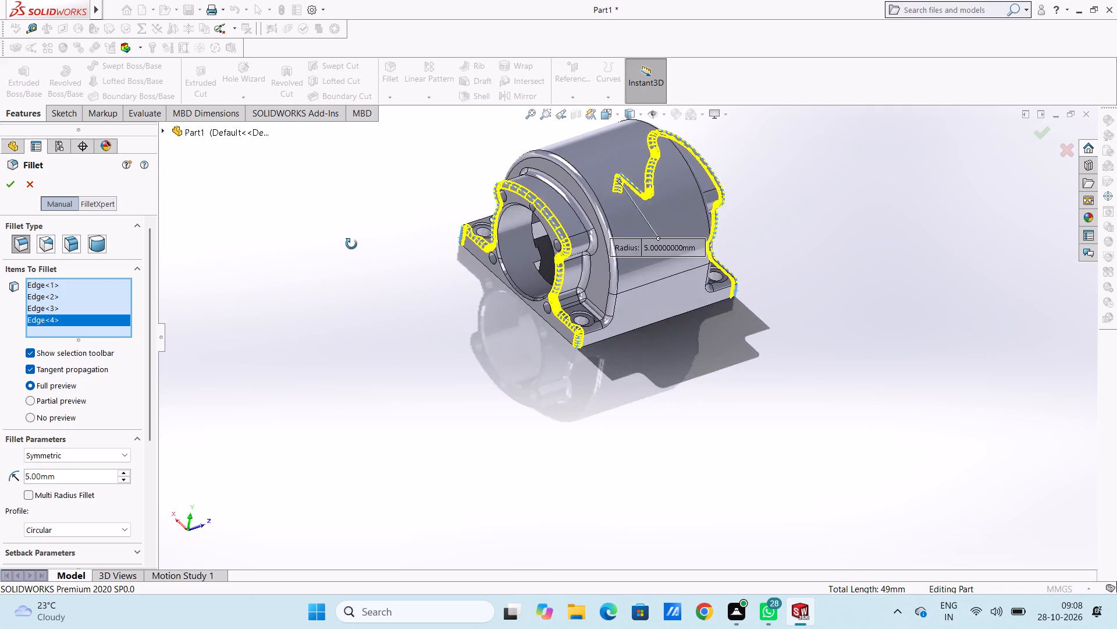
{"action": "middle_click_drag", "start_coordinate": [351, 244], "coordinate": [318, 228]}
{"action": "left_click", "coordinate": [13, 179]}
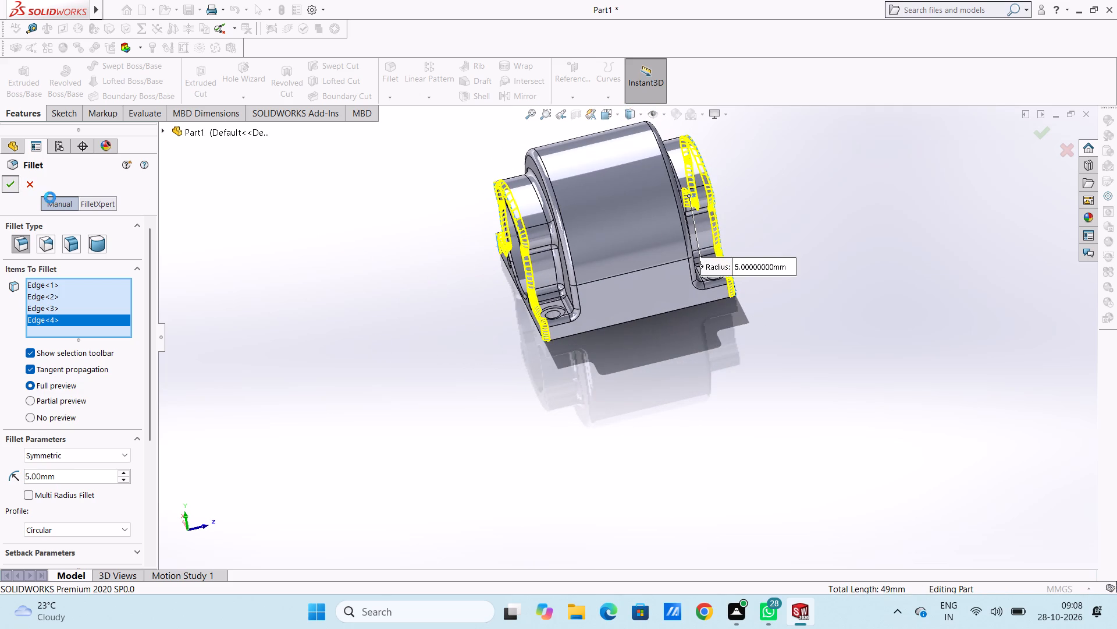
{"action": "middle_click_drag", "start_coordinate": [350, 287], "coordinate": [428, 258]}
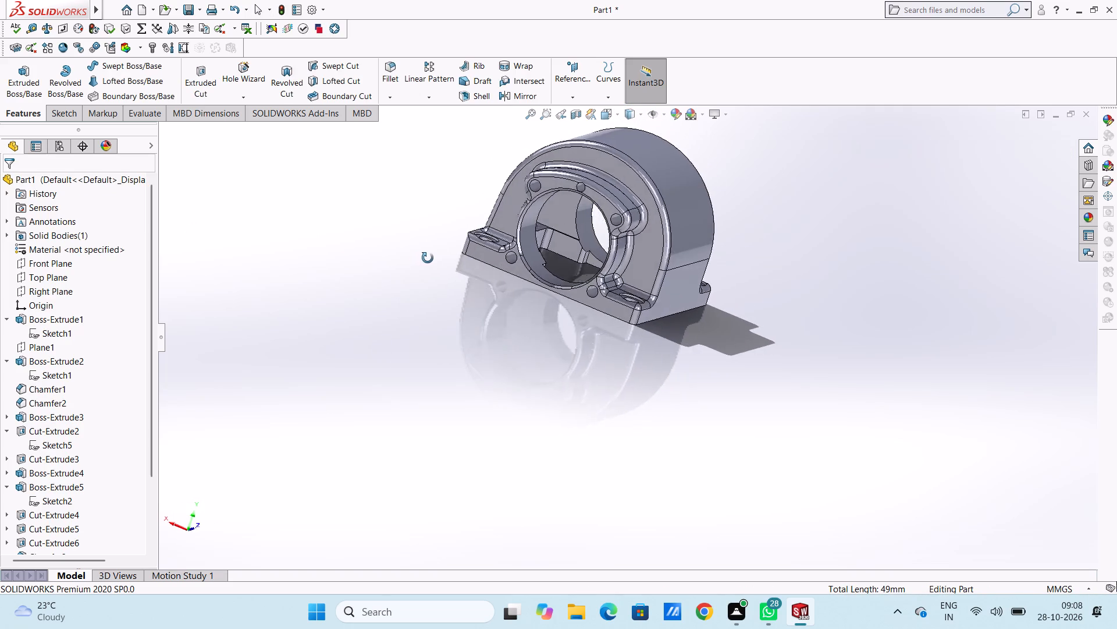
Undo the last two Fillets, on the base corners and on the bracket and arch cover edges.
{"action": "middle_click_drag", "start_coordinate": [428, 258], "coordinate": [396, 285]}
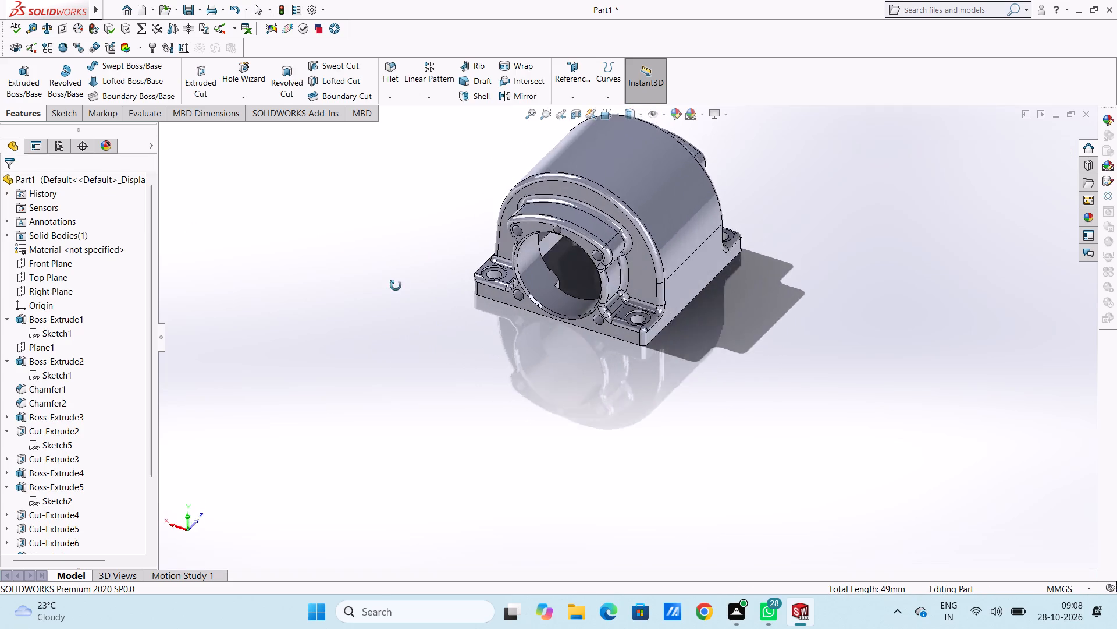
{"action": "middle_click_drag", "start_coordinate": [396, 285], "coordinate": [270, 306]}
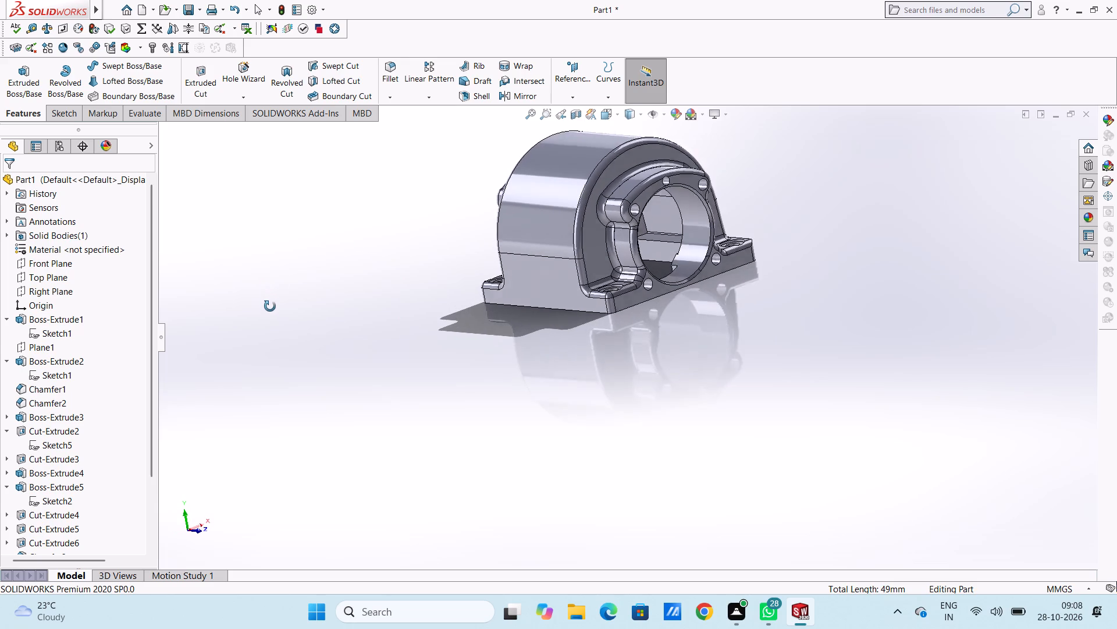
{"action": "middle_click_drag", "start_coordinate": [270, 306], "coordinate": [265, 310]}
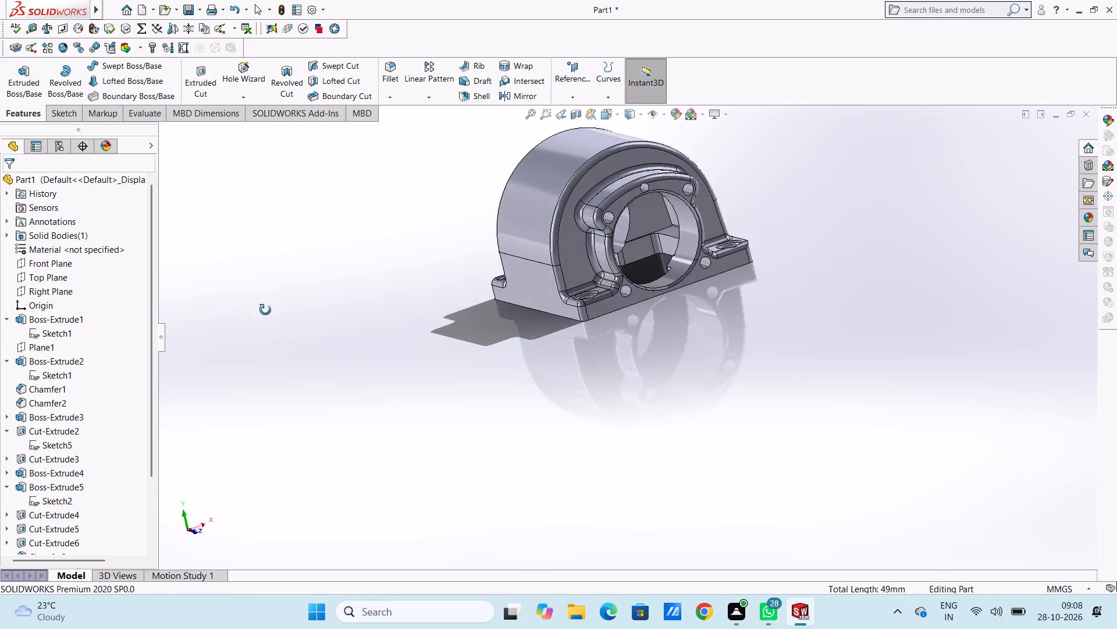
{"action": "middle_click_drag", "start_coordinate": [265, 310], "coordinate": [289, 268]}
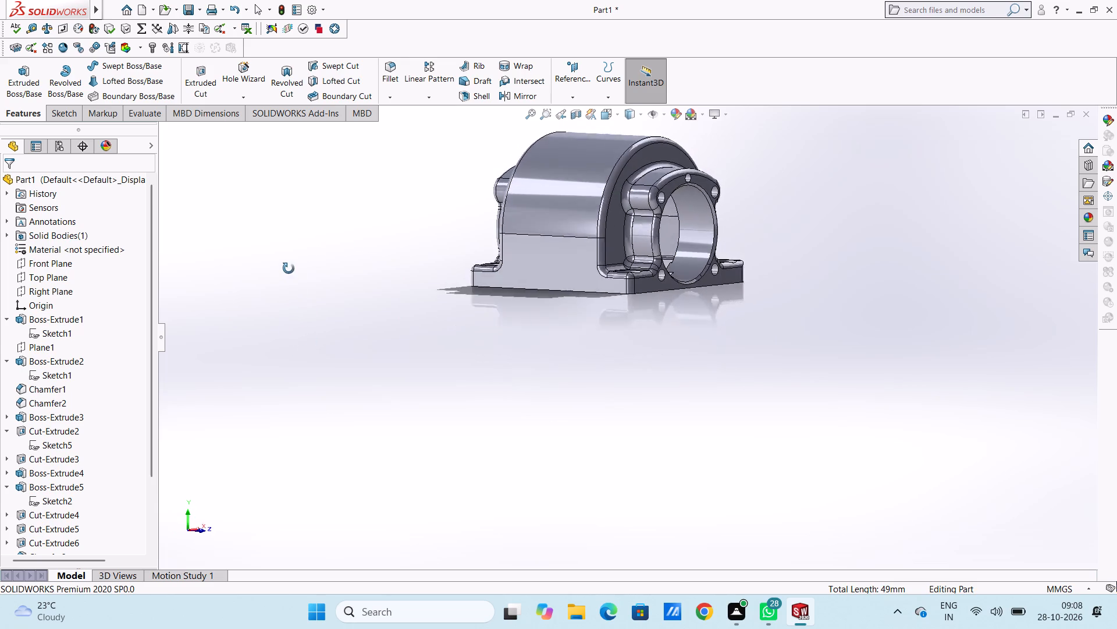
{"action": "middle_click_drag", "start_coordinate": [289, 268], "coordinate": [401, 389]}
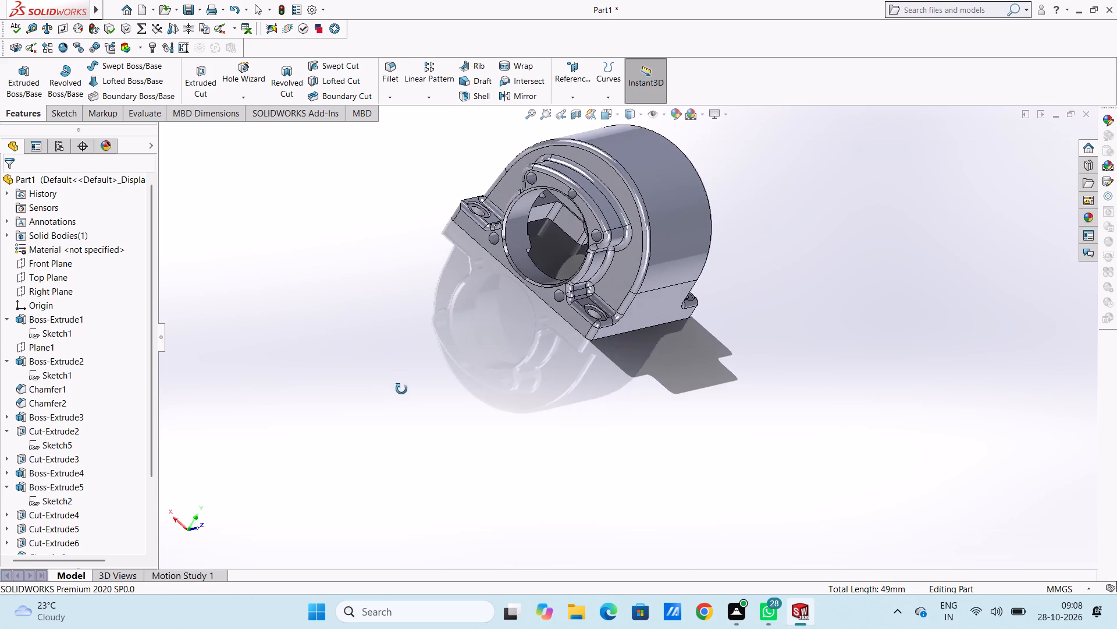
{"action": "middle_click_drag", "start_coordinate": [401, 389], "coordinate": [378, 393]}
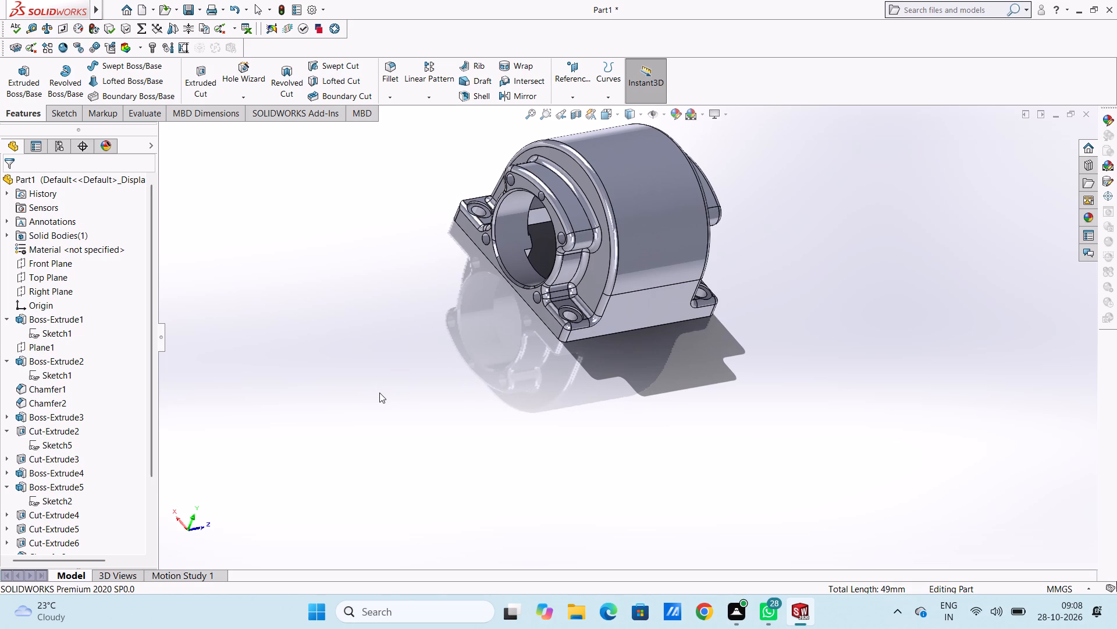
{"action": "key", "text": "ctrl+z"}
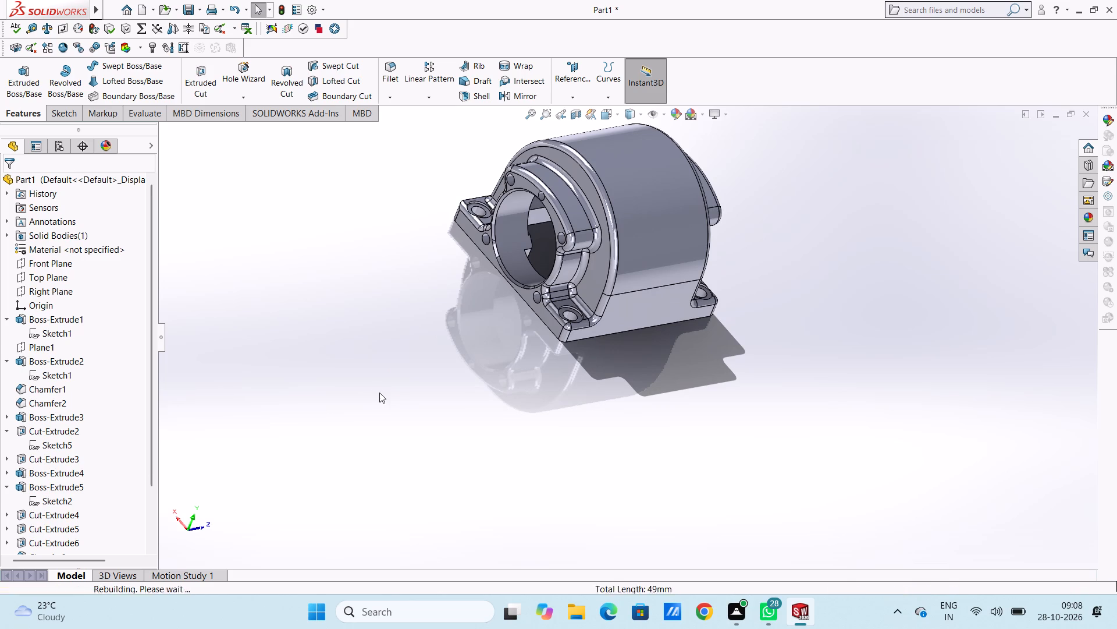
{"action": "key", "text": "ctrl+z"}
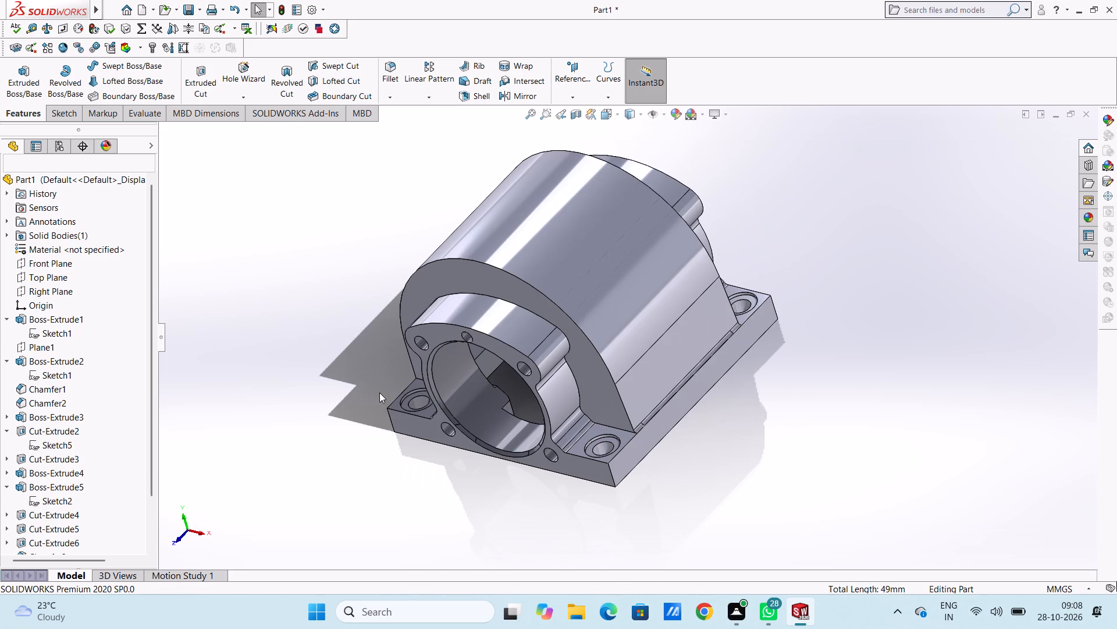
Round the four vertical corner edges of the base with a symmetric 5 mm Fillet, with tangent propagation.
{"action": "left_click", "coordinate": [392, 70]}
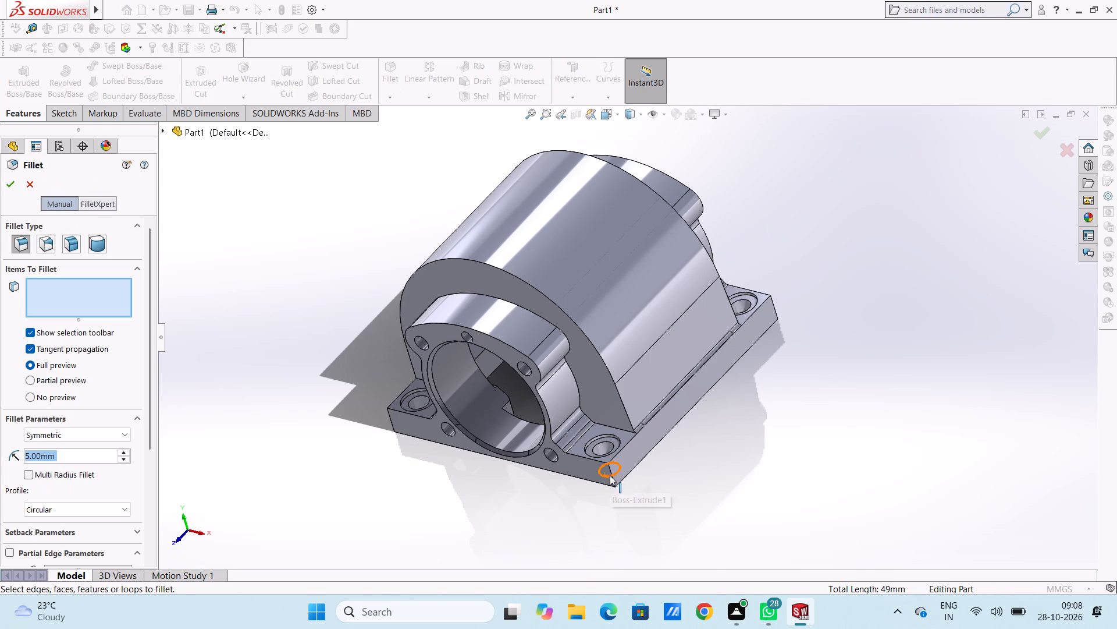
{"action": "left_click", "coordinate": [615, 479]}
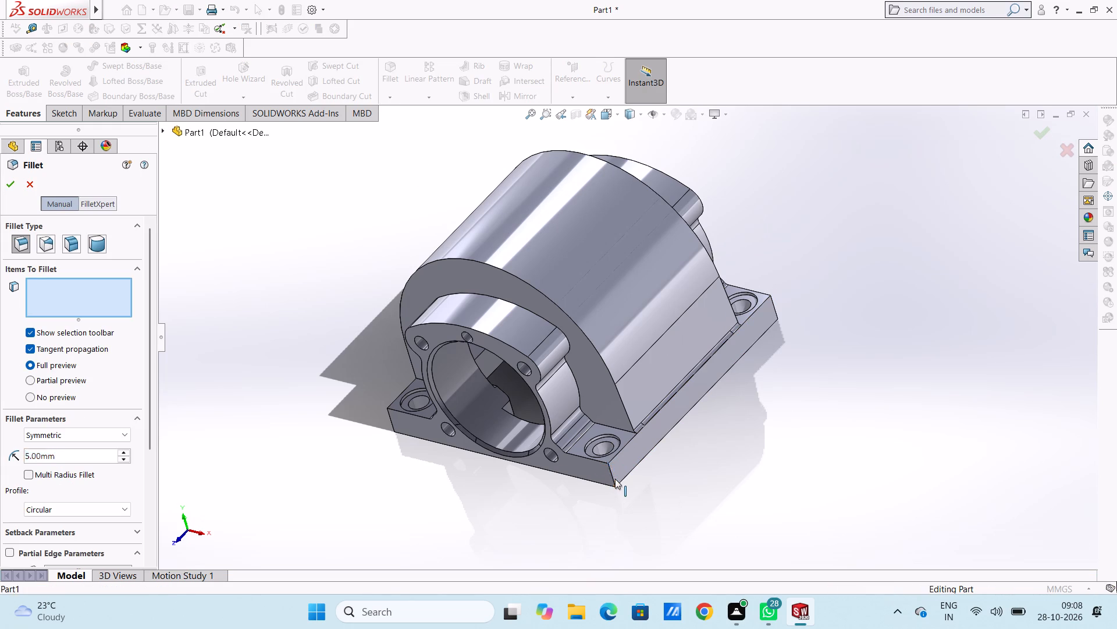
{"action": "left_click", "coordinate": [773, 304]}
{"action": "middle_click_drag", "start_coordinate": [830, 332], "coordinate": [915, 253]}
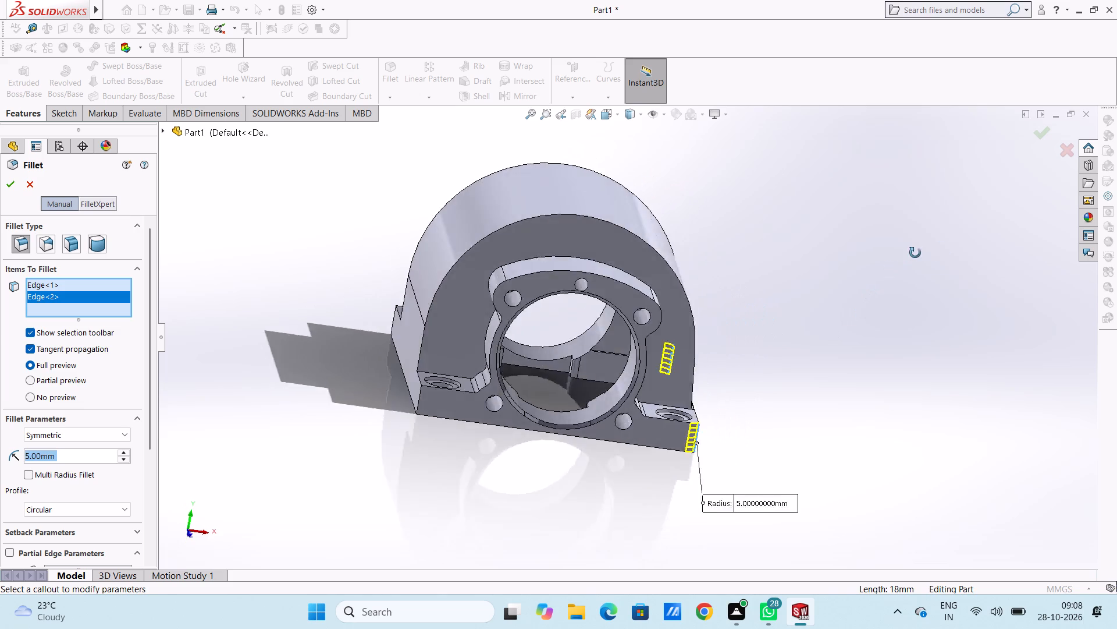
{"action": "middle_click_drag", "start_coordinate": [915, 253], "coordinate": [968, 367]}
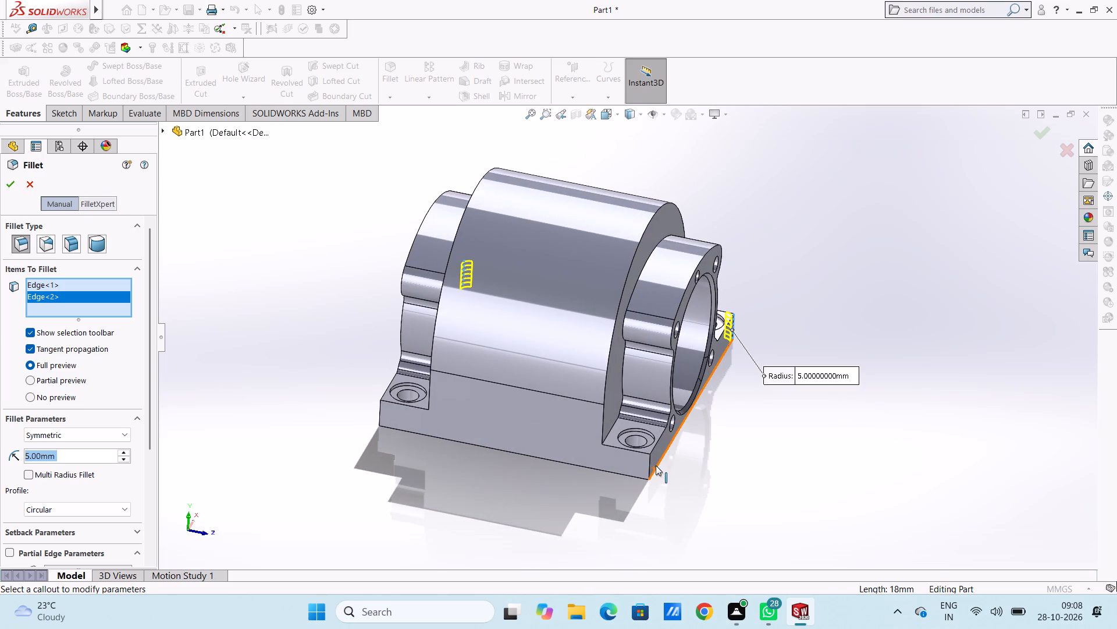
{"action": "left_click", "coordinate": [649, 464]}
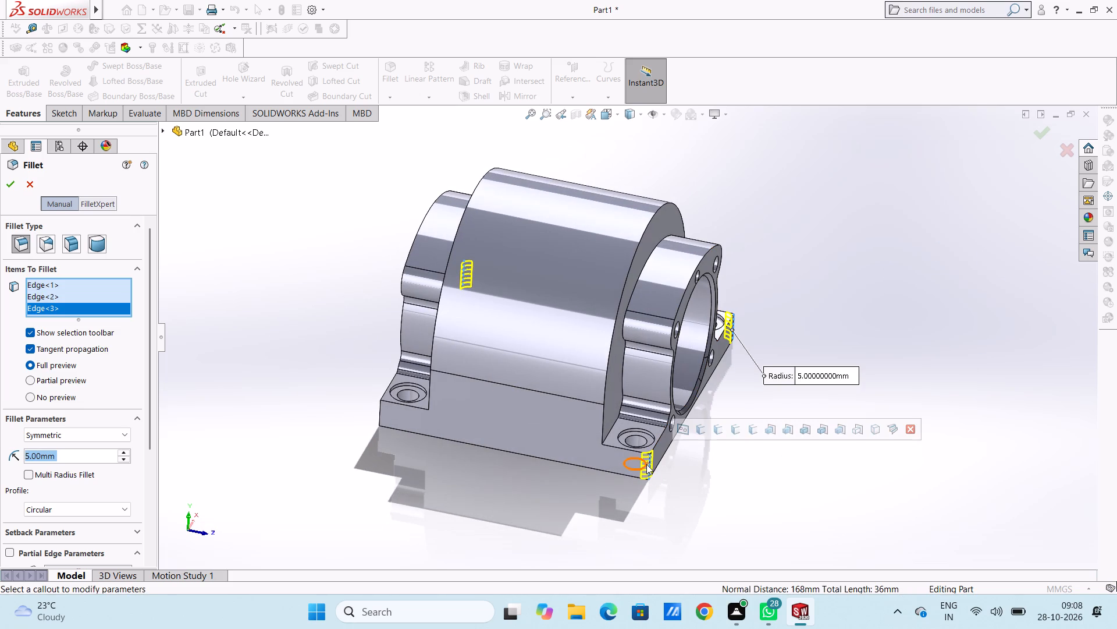
{"action": "left_click", "coordinate": [381, 419]}
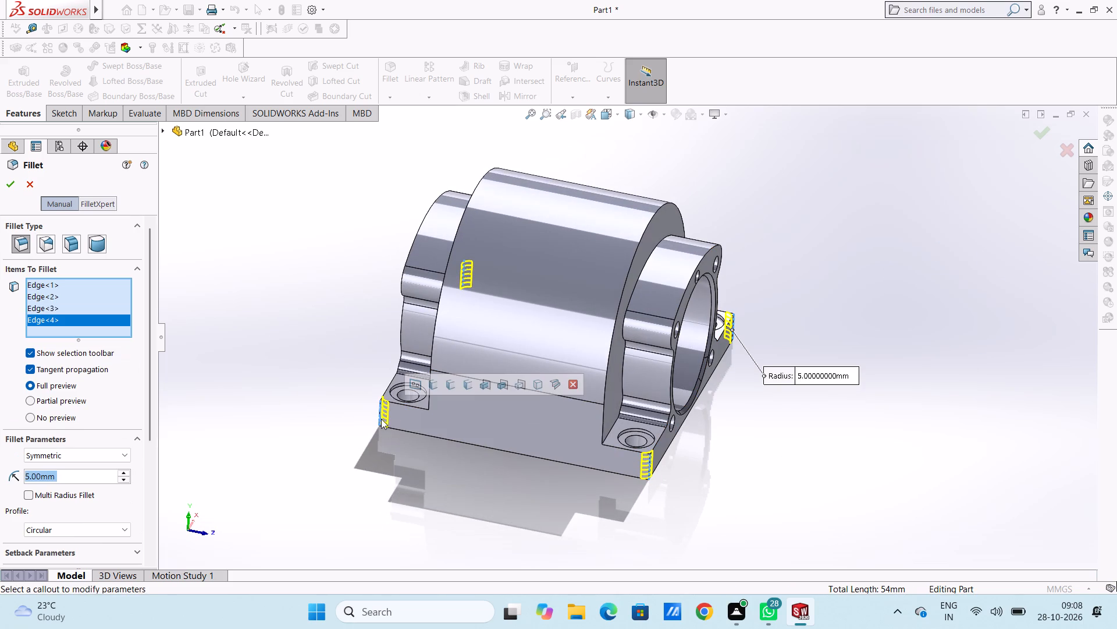
{"action": "left_click", "coordinate": [5, 186]}
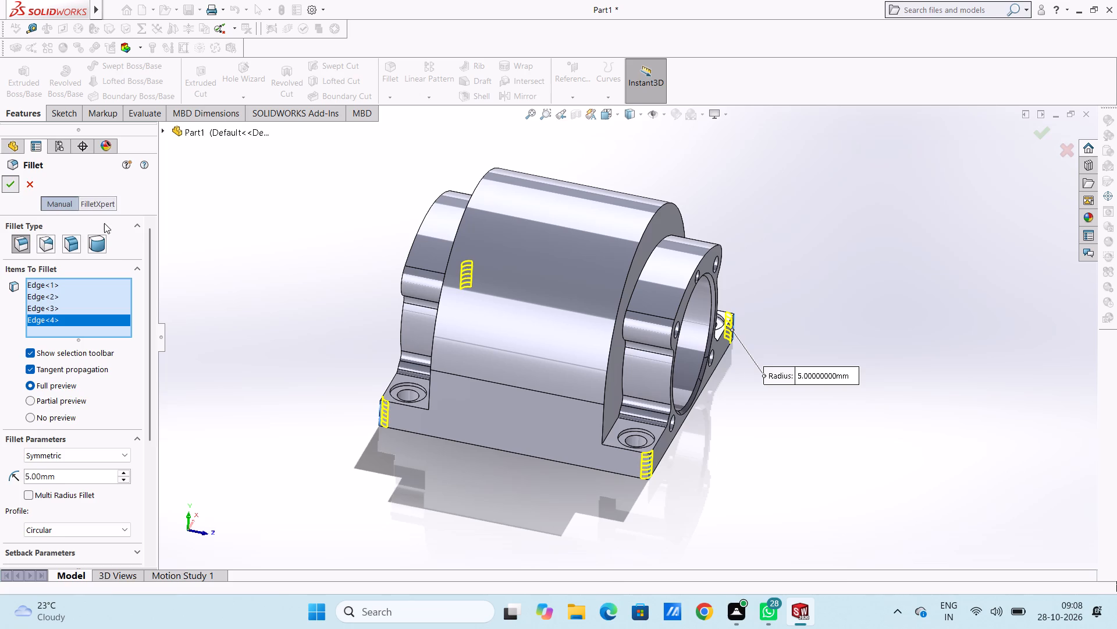
Start a symmetric 5 mm Fillet on the tangent edge chain where the front ring bracket meets the arch cover.
{"action": "scroll", "coordinate": [307, 280], "scroll_direction": "up", "scroll_amount": 3}
{"action": "middle_click_drag", "start_coordinate": [344, 344], "coordinate": [307, 291]}
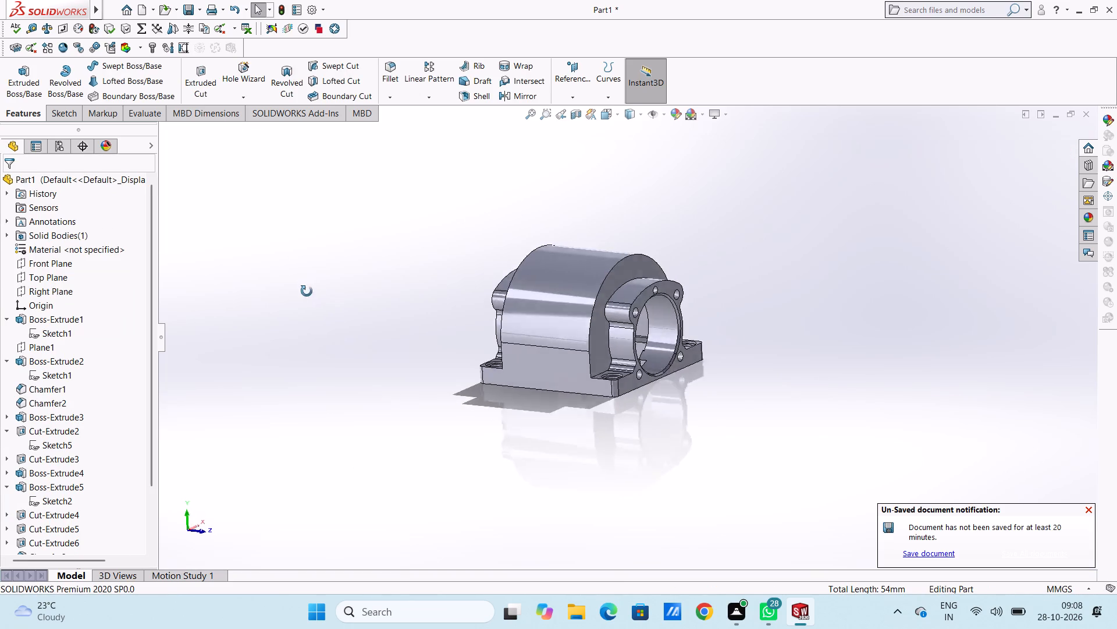
{"action": "middle_click_drag", "start_coordinate": [307, 291], "coordinate": [200, 451]}
{"action": "middle_click_drag", "start_coordinate": [417, 379], "coordinate": [470, 362]}
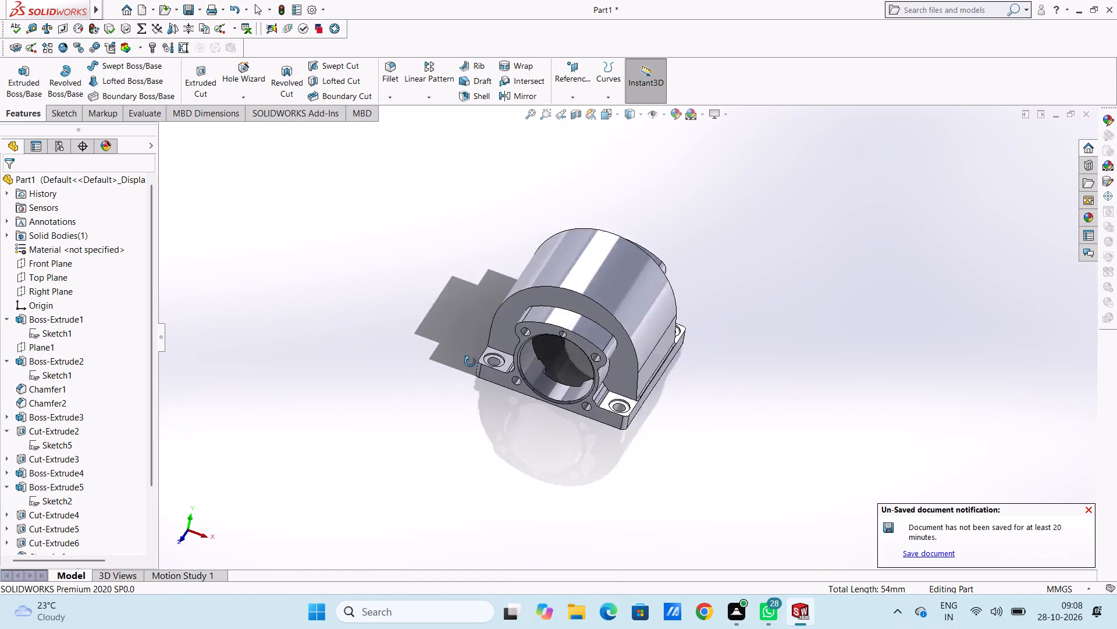
{"action": "middle_click_drag", "start_coordinate": [470, 362], "coordinate": [425, 347]}
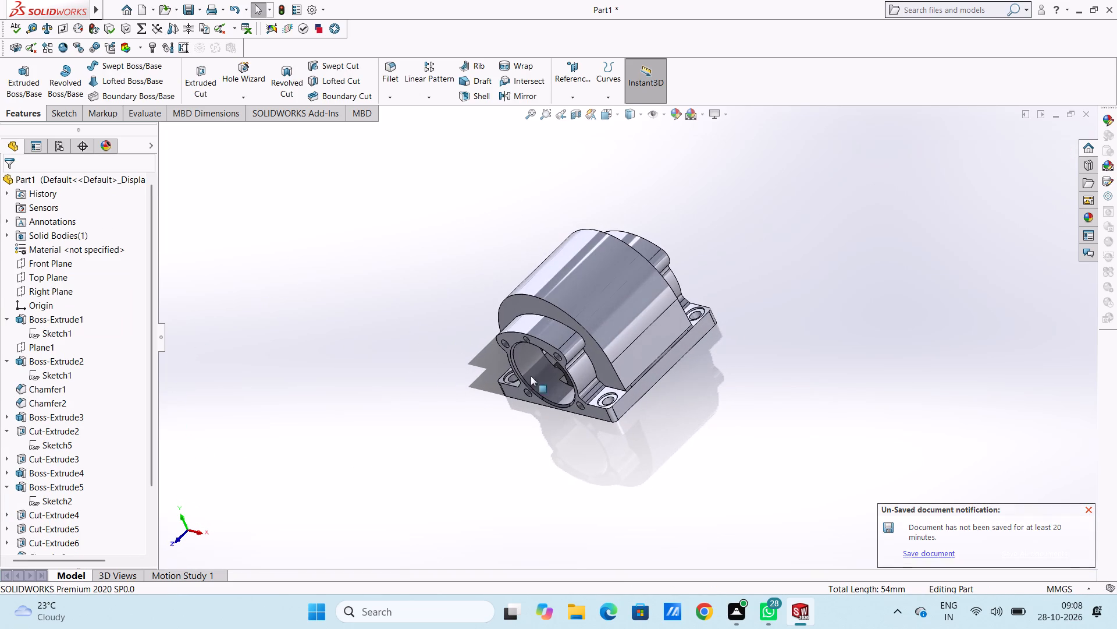
{"action": "scroll", "coordinate": [589, 368], "scroll_direction": "down", "scroll_amount": 5}
{"action": "left_click", "coordinate": [392, 69]}
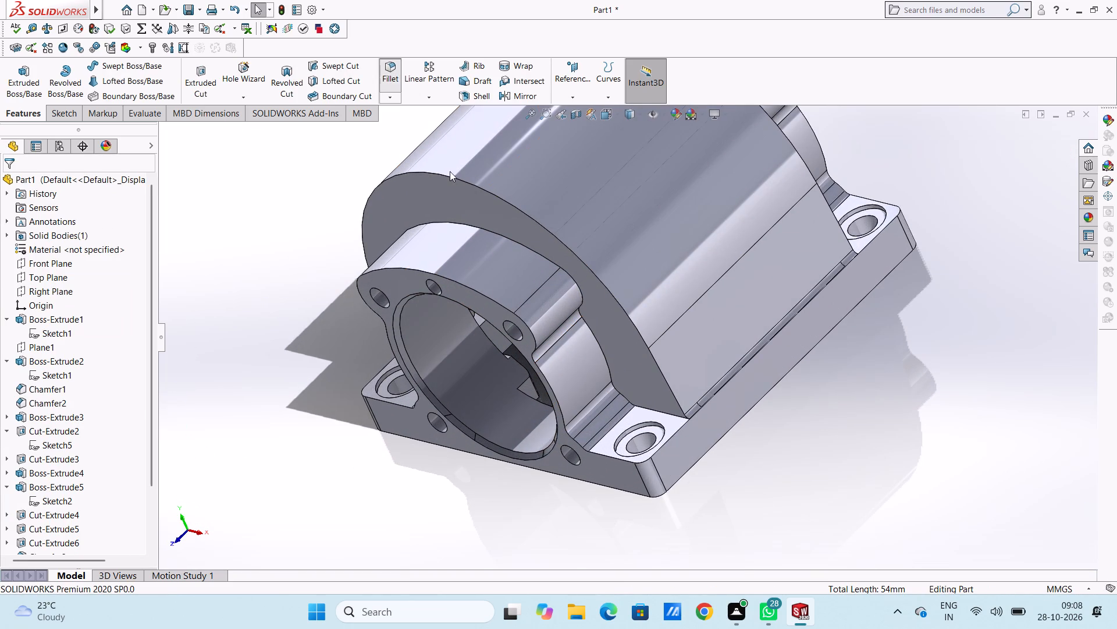
{"action": "left_click", "coordinate": [528, 247]}
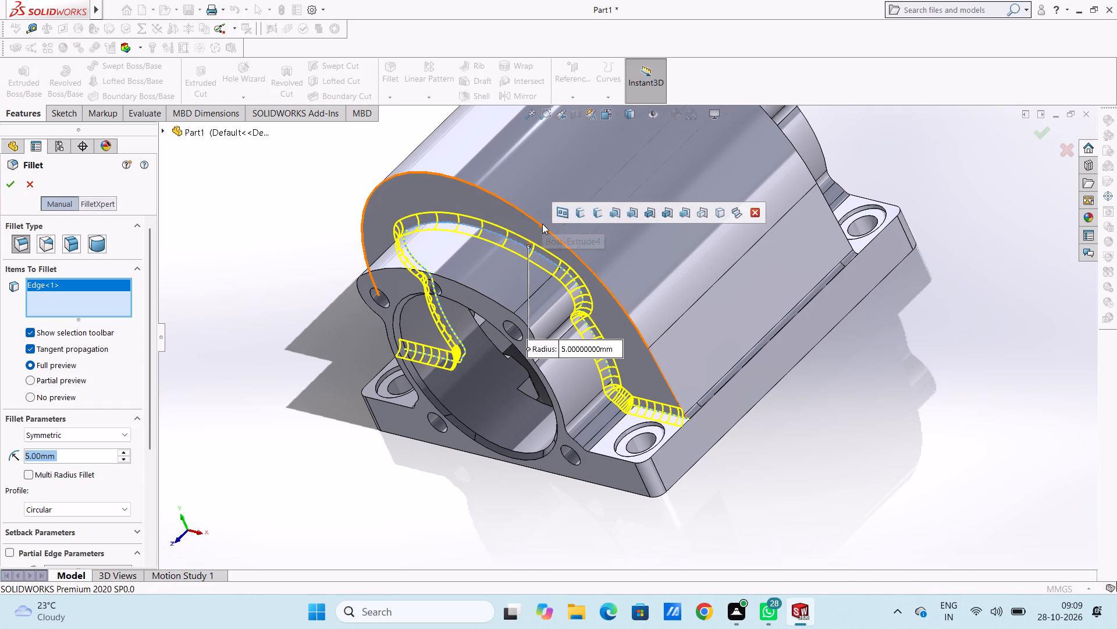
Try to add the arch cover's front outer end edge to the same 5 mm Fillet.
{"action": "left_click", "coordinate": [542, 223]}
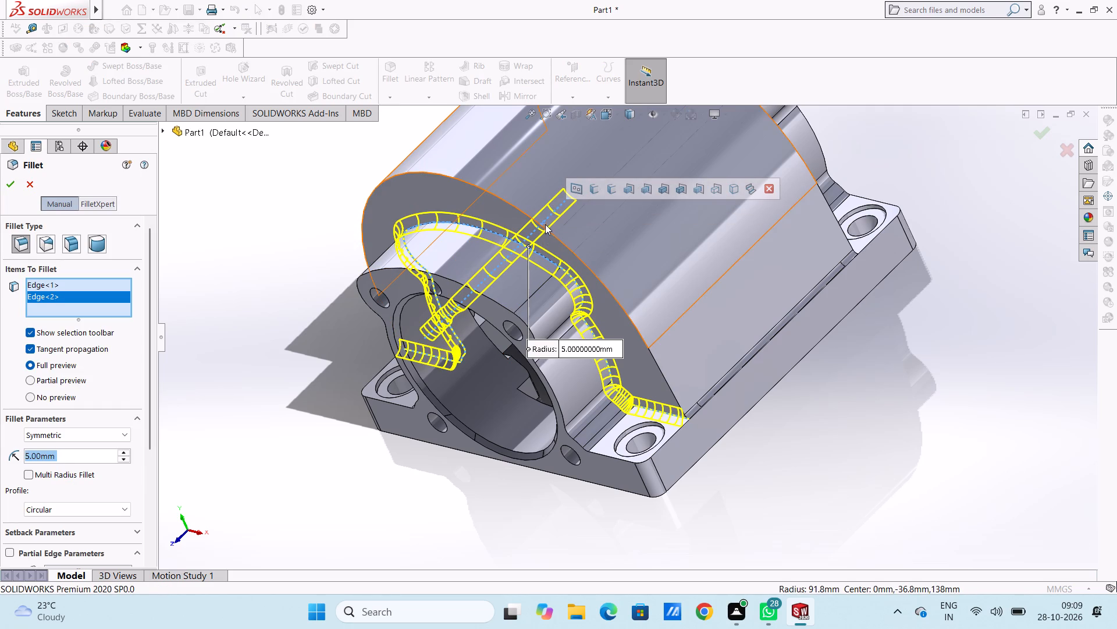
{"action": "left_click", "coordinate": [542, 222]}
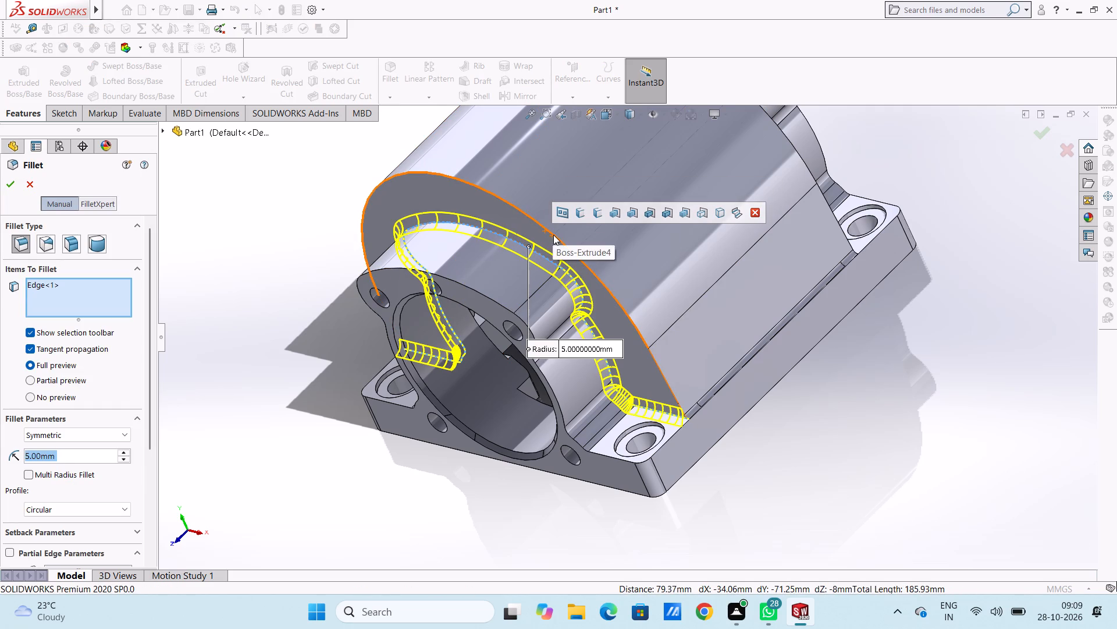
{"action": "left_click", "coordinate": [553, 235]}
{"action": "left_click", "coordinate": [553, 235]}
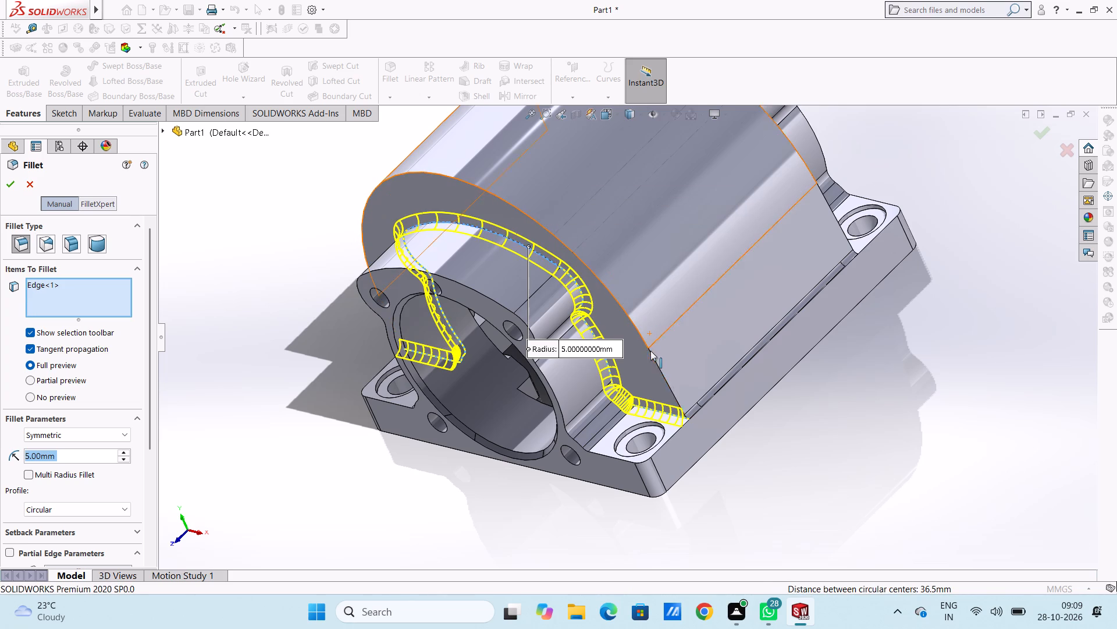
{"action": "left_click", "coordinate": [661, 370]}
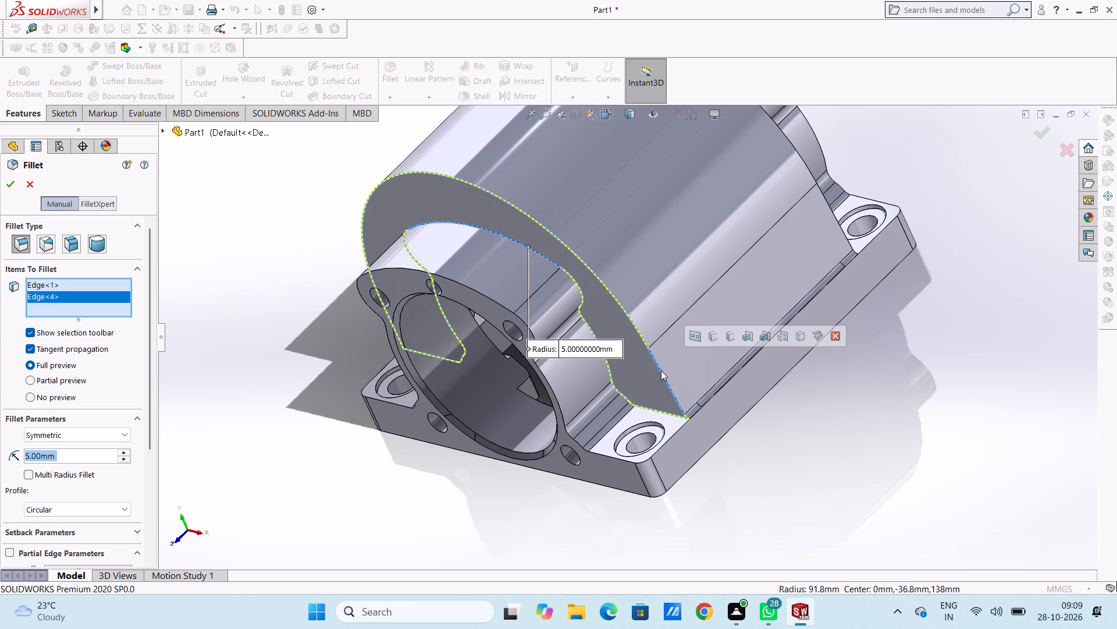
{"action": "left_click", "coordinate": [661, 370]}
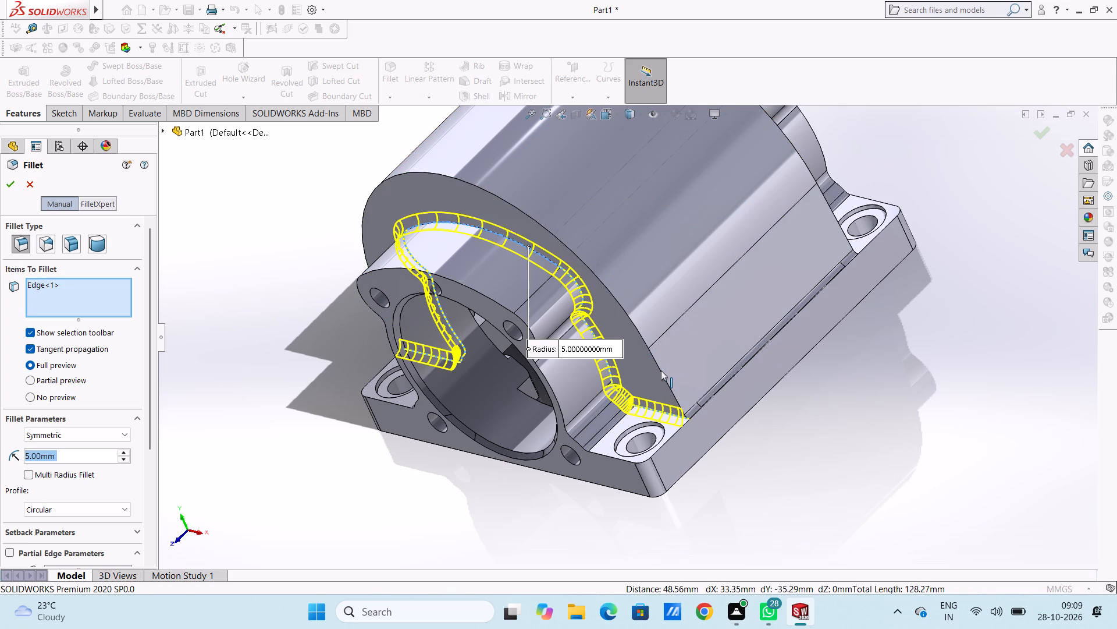
Add the rear bracket-to-cover tangent edge chain and complete the symmetric 5 mm Fillet.
{"action": "scroll", "coordinate": [789, 289], "scroll_direction": "up", "scroll_amount": 5}
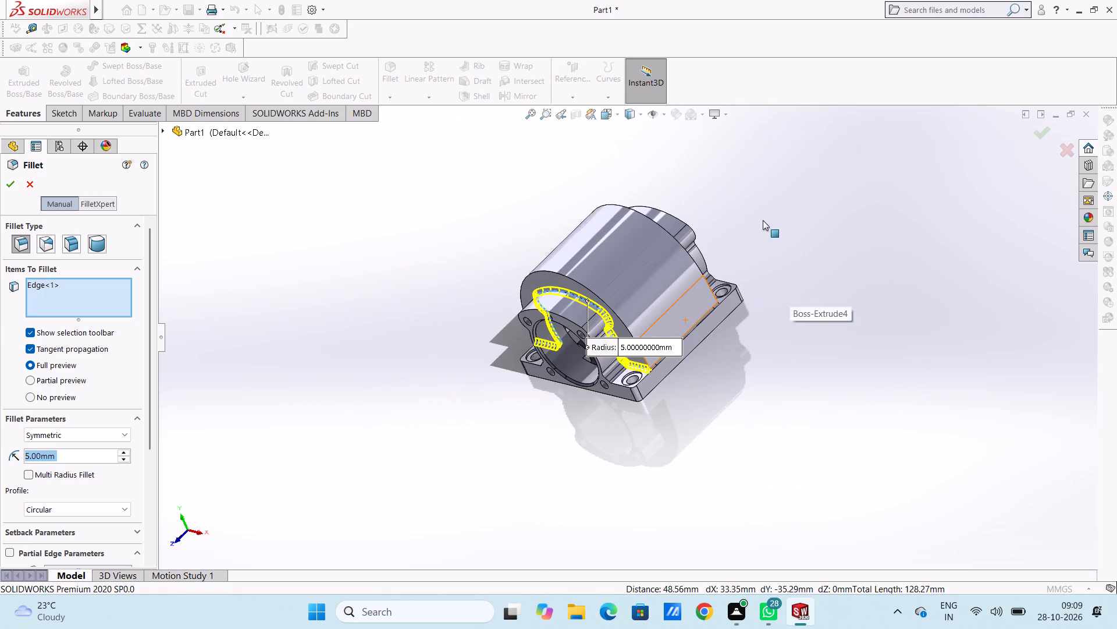
{"action": "middle_click_drag", "start_coordinate": [763, 220], "coordinate": [720, 286]}
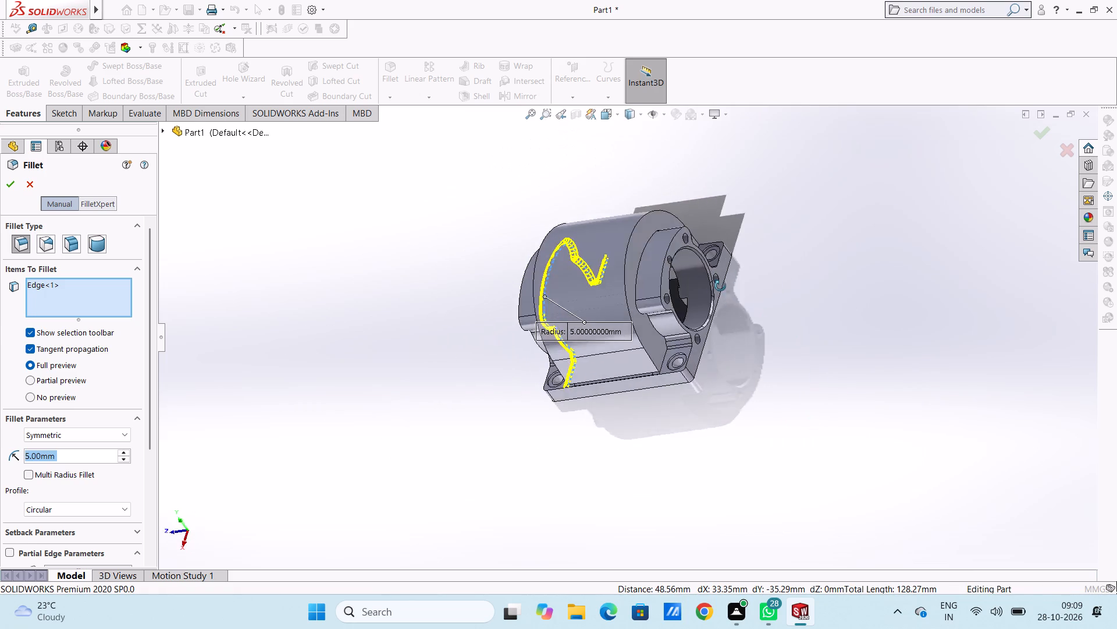
{"action": "middle_click_drag", "start_coordinate": [720, 286], "coordinate": [698, 308]}
{"action": "scroll", "coordinate": [668, 331], "scroll_direction": "down", "scroll_amount": 5}
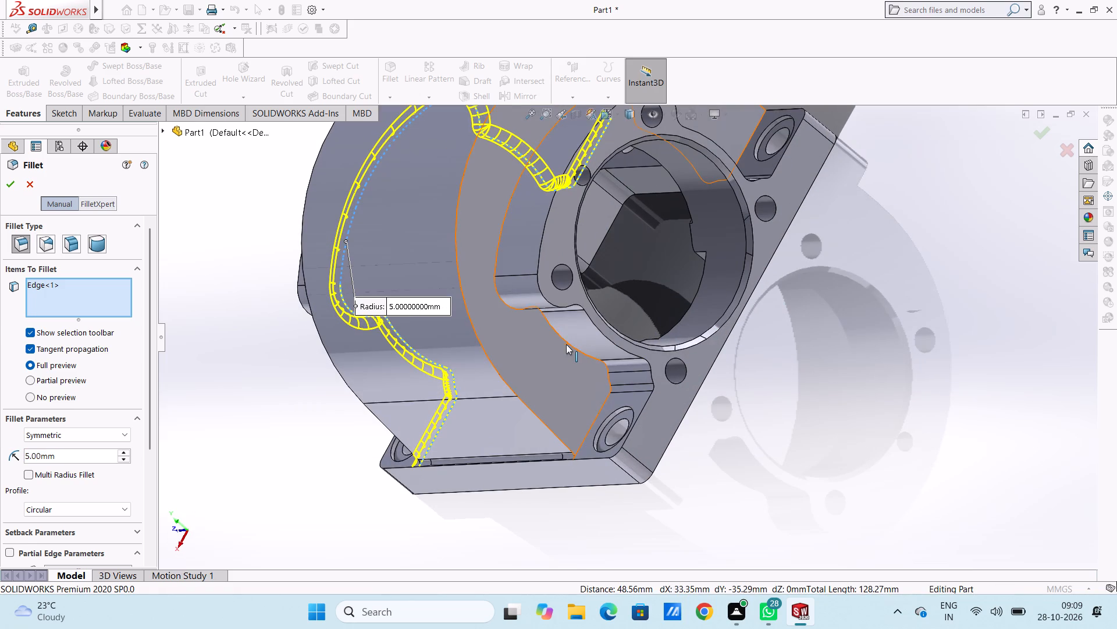
{"action": "left_click", "coordinate": [566, 344]}
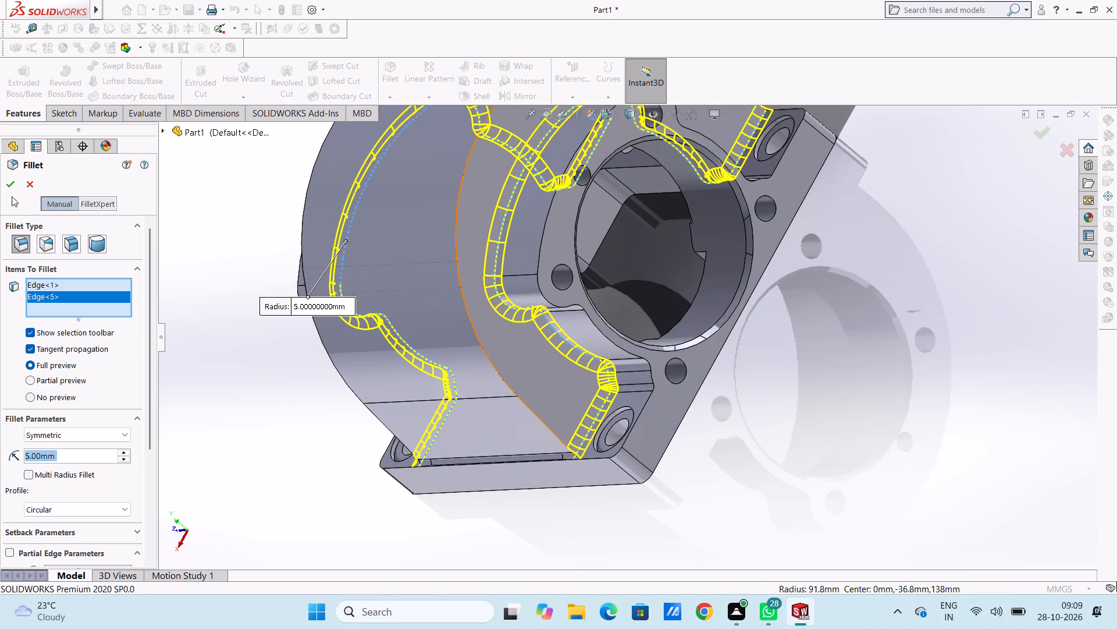
{"action": "left_click", "coordinate": [9, 181]}
Round the arch cover's front and rear outer end edges with a symmetric 5 mm Fillet, with tangent propagation.
{"action": "scroll", "coordinate": [227, 225], "scroll_direction": "up", "scroll_amount": 4}
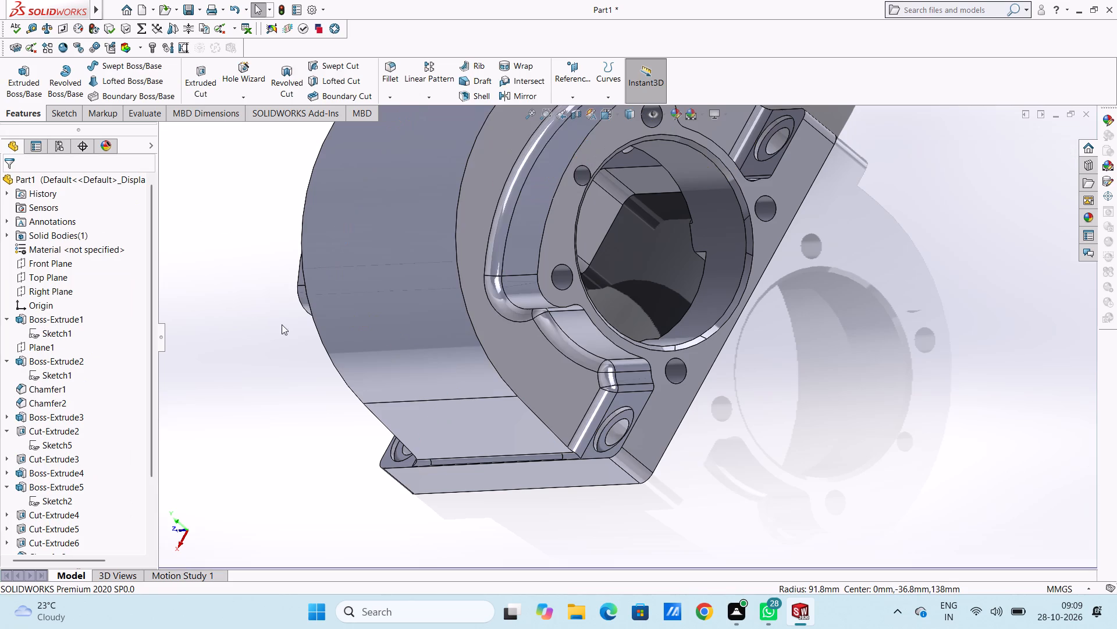
{"action": "scroll", "coordinate": [324, 370], "scroll_direction": "up", "scroll_amount": 4}
{"action": "middle_click_drag", "start_coordinate": [408, 406], "coordinate": [497, 290]}
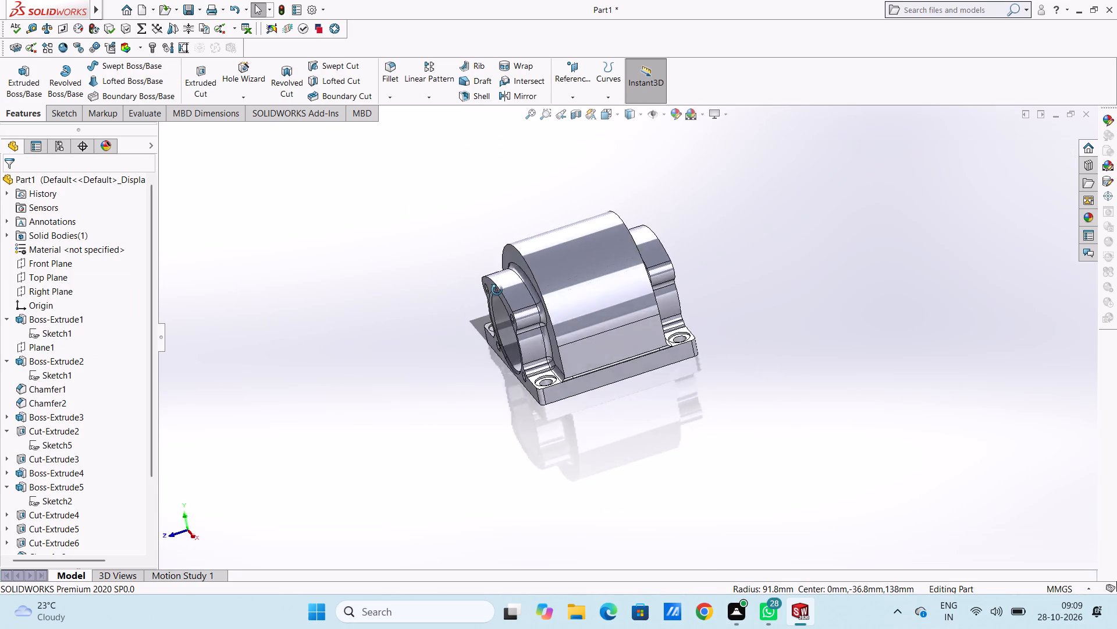
{"action": "middle_click_drag", "start_coordinate": [497, 290], "coordinate": [529, 371]}
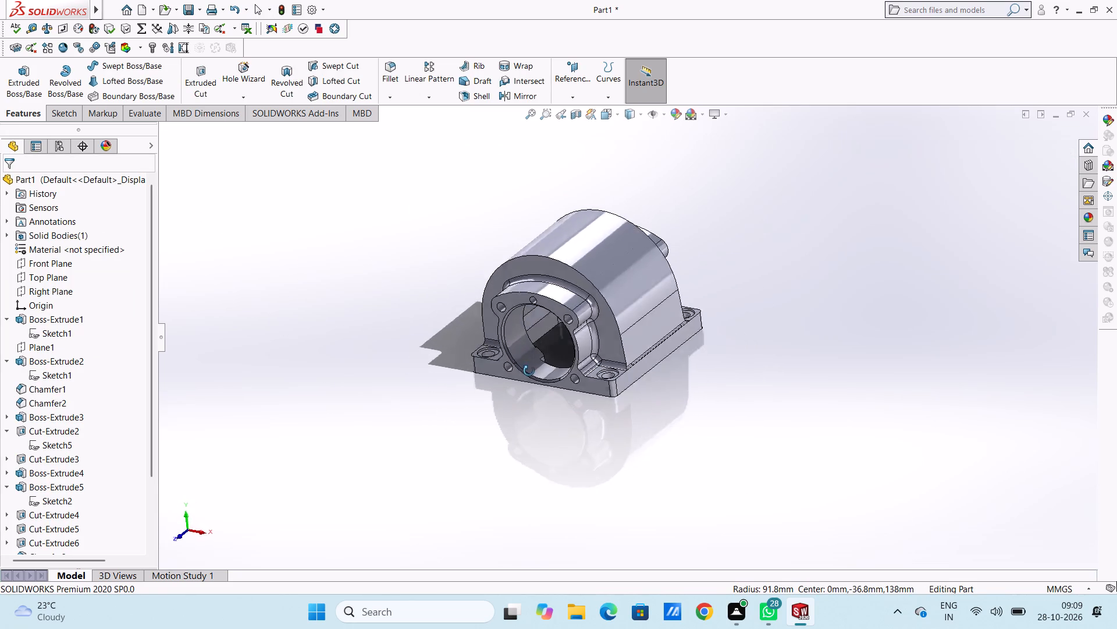
{"action": "middle_click_drag", "start_coordinate": [529, 371], "coordinate": [536, 375]}
{"action": "scroll", "coordinate": [611, 301], "scroll_direction": "down", "scroll_amount": 4}
{"action": "left_click", "coordinate": [395, 69]}
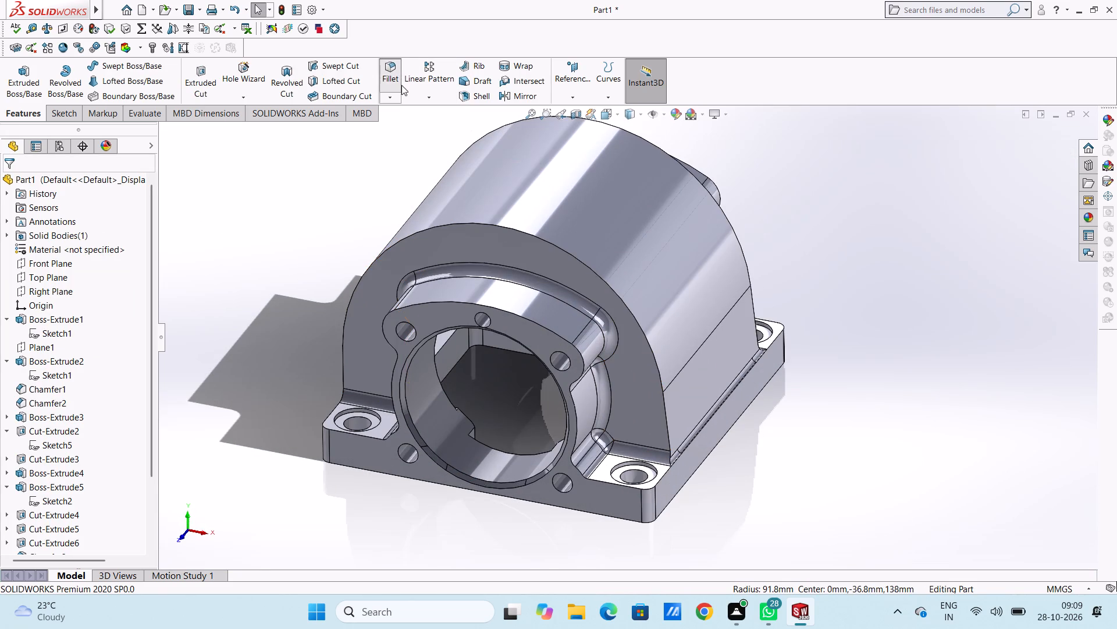
{"action": "left_click", "coordinate": [518, 231]}
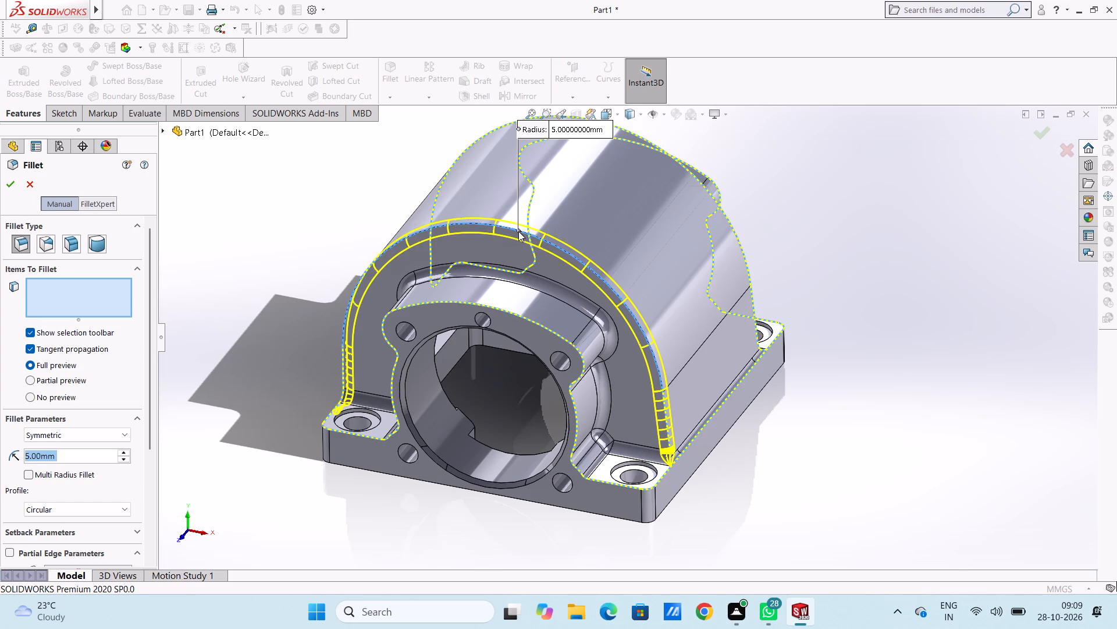
{"action": "middle_click_drag", "start_coordinate": [831, 272], "coordinate": [700, 403]}
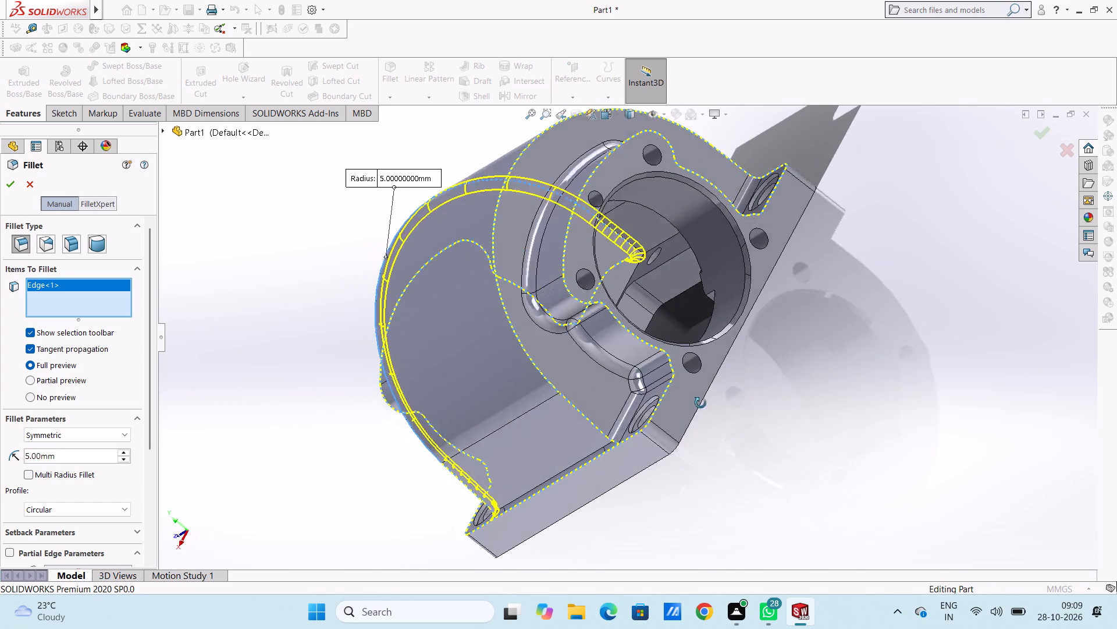
{"action": "middle_click_drag", "start_coordinate": [700, 403], "coordinate": [727, 432]}
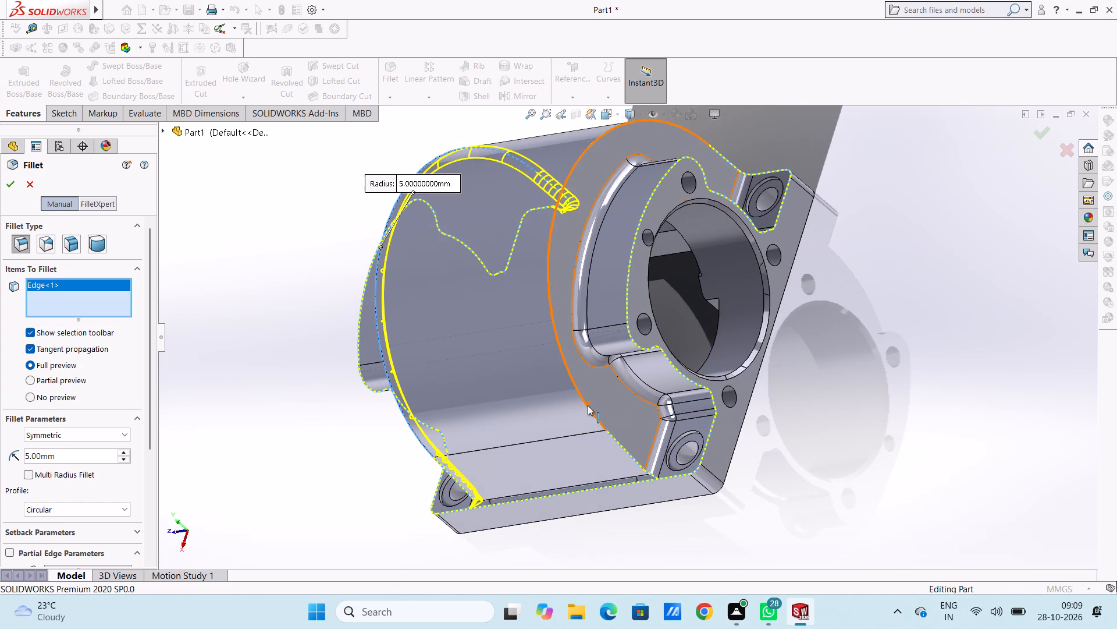
{"action": "left_click", "coordinate": [587, 405]}
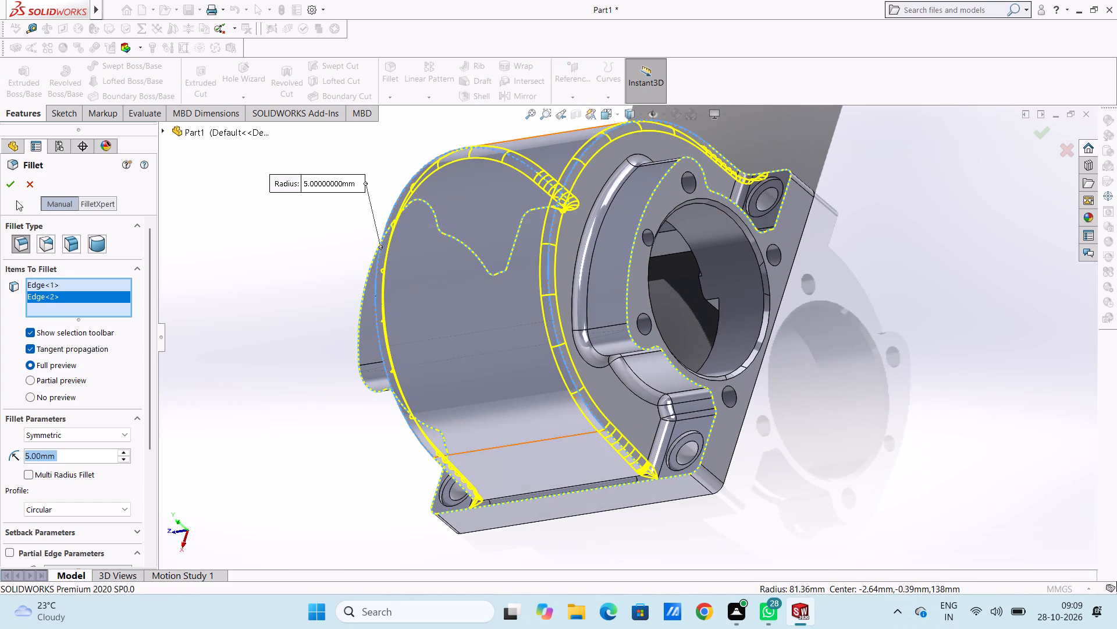
{"action": "left_click", "coordinate": [10, 189]}
Examine the arch cover's rounded end edges from several angles and in isometric view.
{"action": "scroll", "coordinate": [306, 303], "scroll_direction": "up", "scroll_amount": 5}
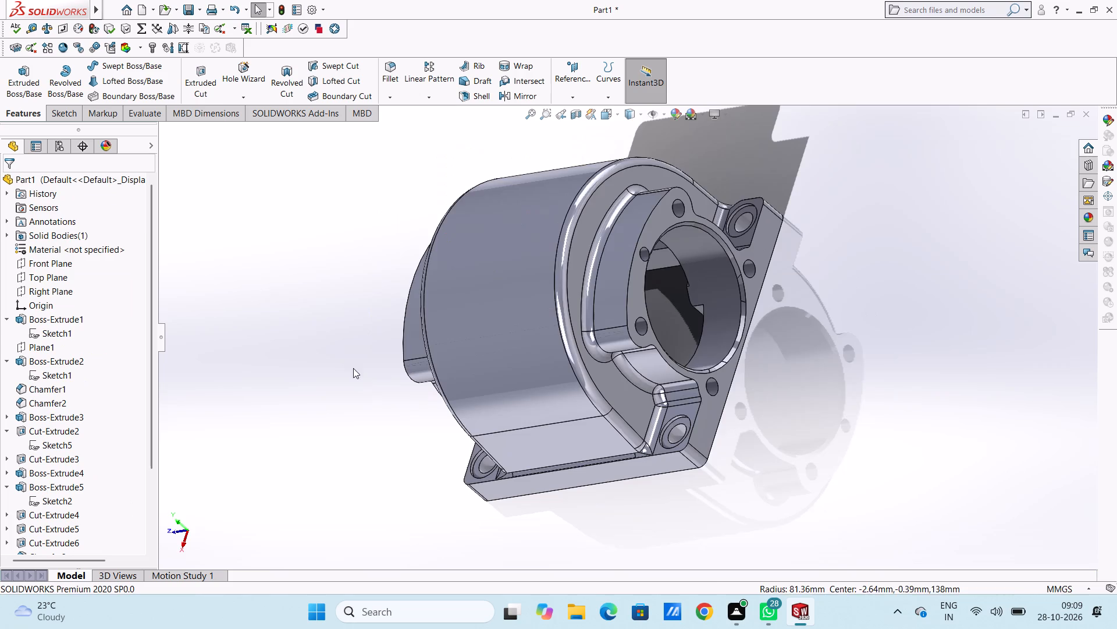
{"action": "middle_click_drag", "start_coordinate": [357, 366], "coordinate": [466, 320]}
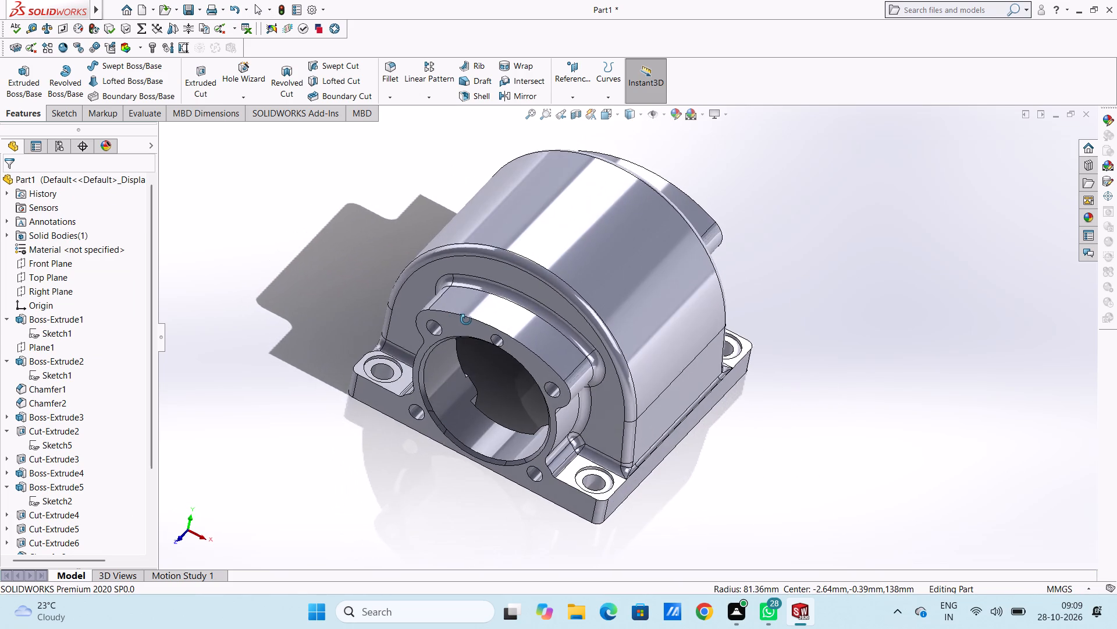
{"action": "middle_click_drag", "start_coordinate": [466, 320], "coordinate": [488, 356]}
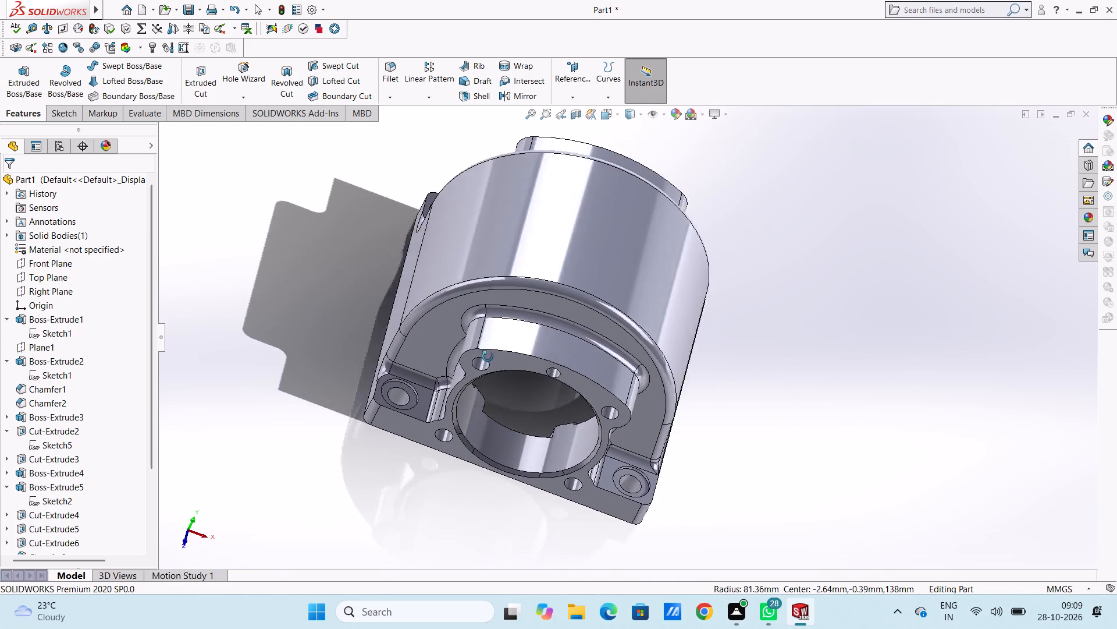
{"action": "middle_click_drag", "start_coordinate": [488, 356], "coordinate": [478, 361]}
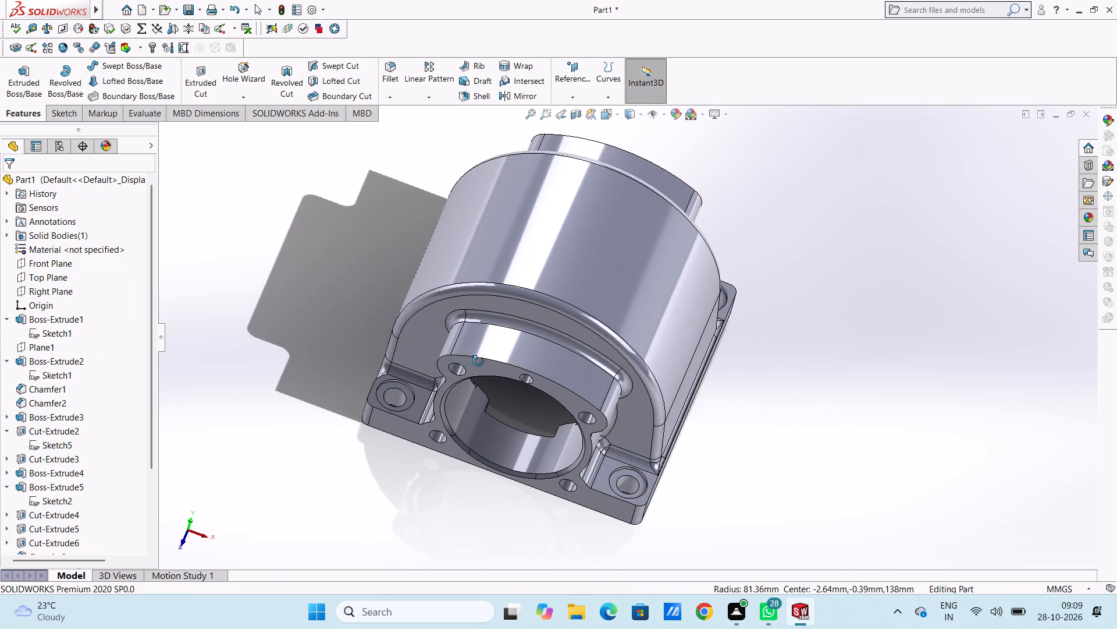
{"action": "middle_click_drag", "start_coordinate": [478, 361], "coordinate": [489, 340]}
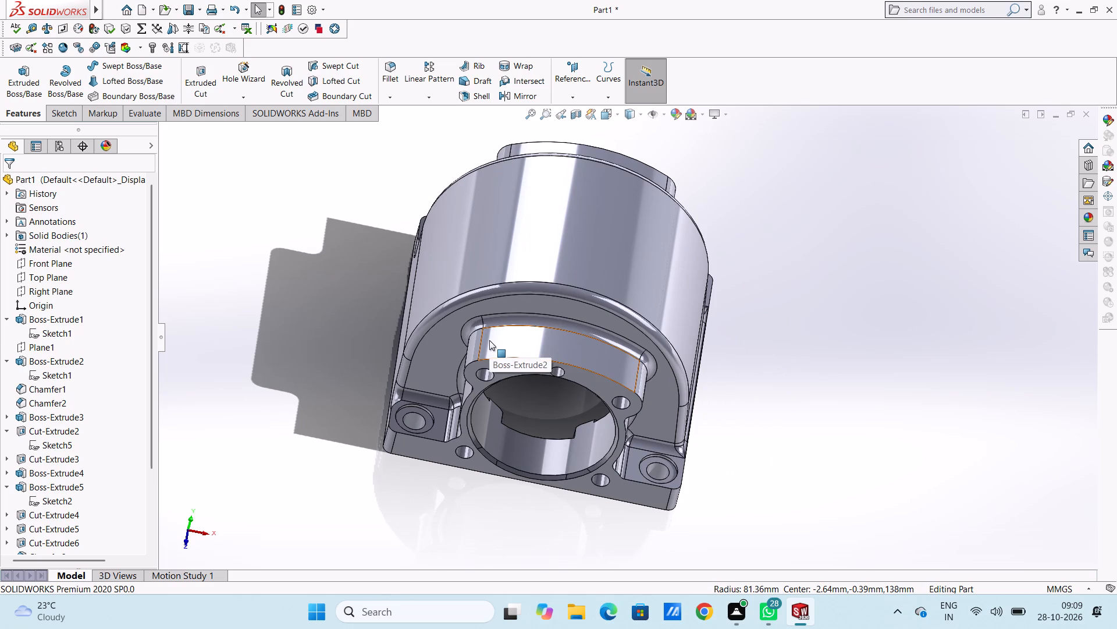
{"action": "key", "text": "ctrl+7"}
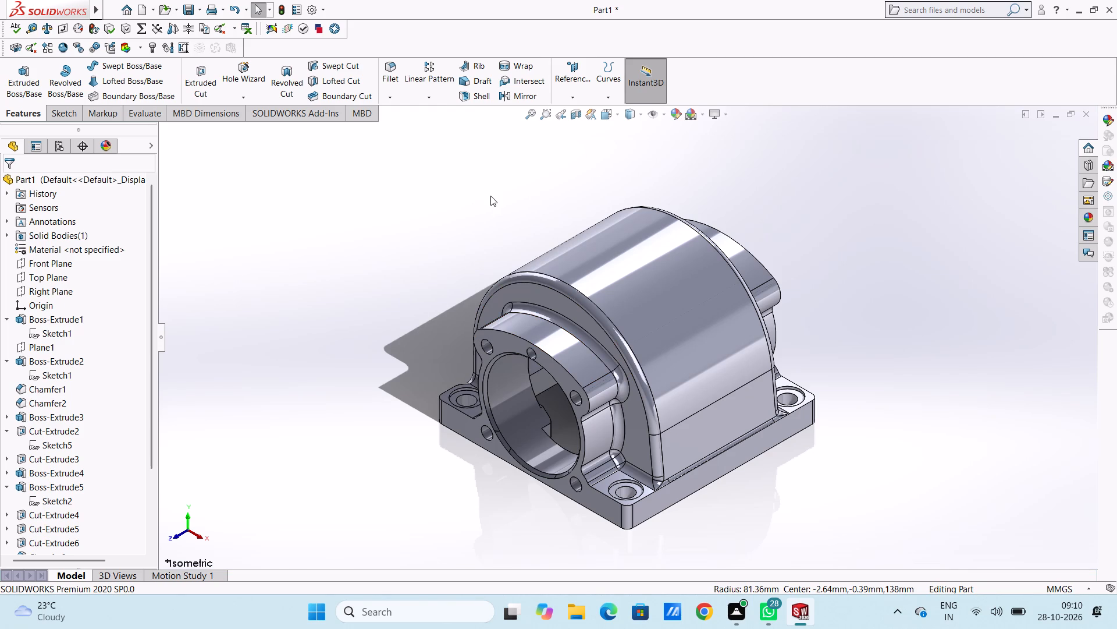
Create a reference plane offset 84 mm from the Front Plane, halfway along the 168 mm housing length.
{"action": "key", "text": "ctrl+5"}
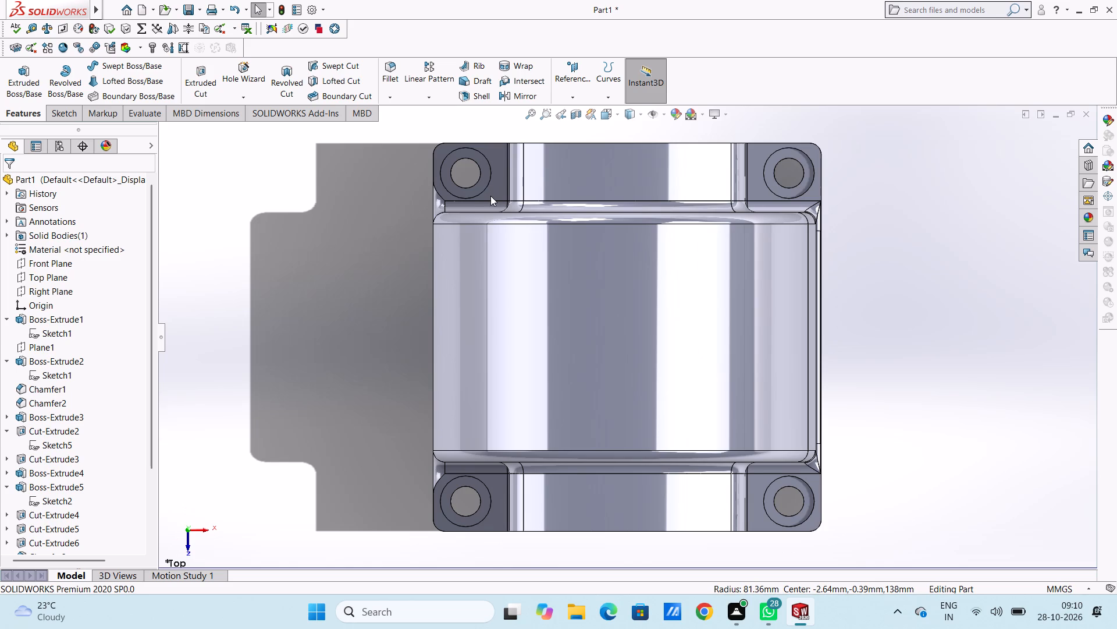
{"action": "scroll", "coordinate": [490, 196], "scroll_direction": "up", "scroll_amount": 5}
{"action": "left_click", "coordinate": [569, 70]}
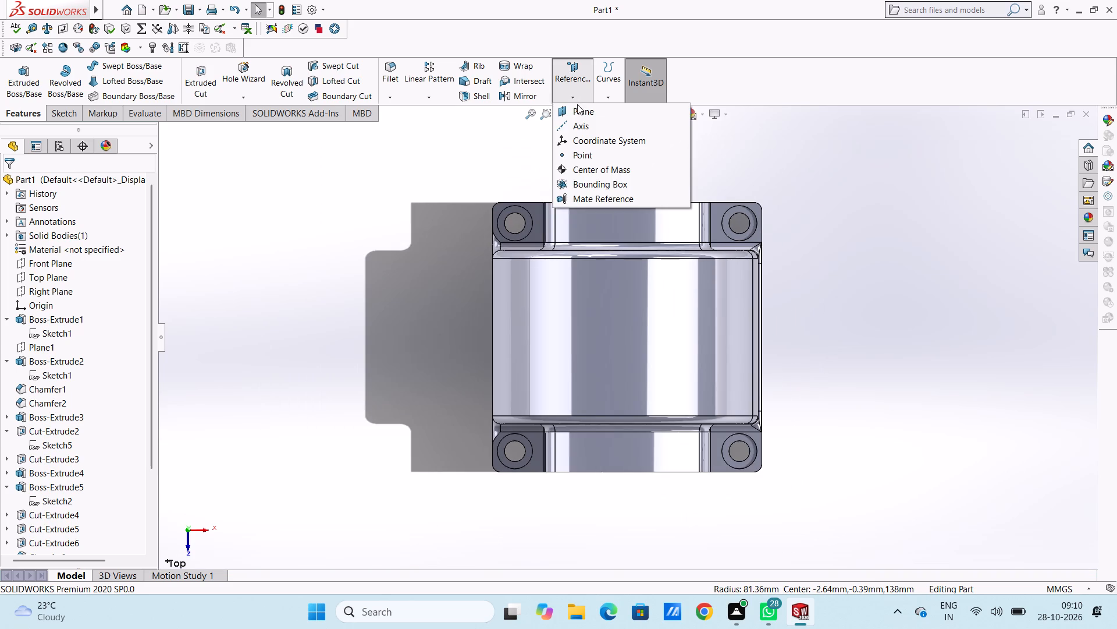
{"action": "left_click", "coordinate": [577, 113]}
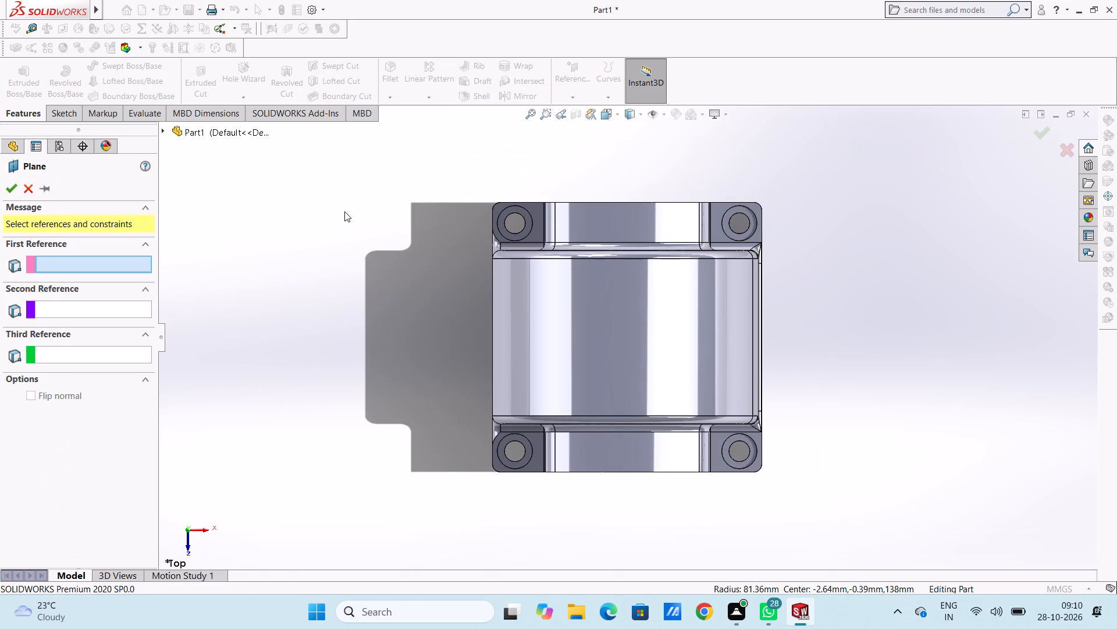
{"action": "left_click", "coordinate": [222, 136]}
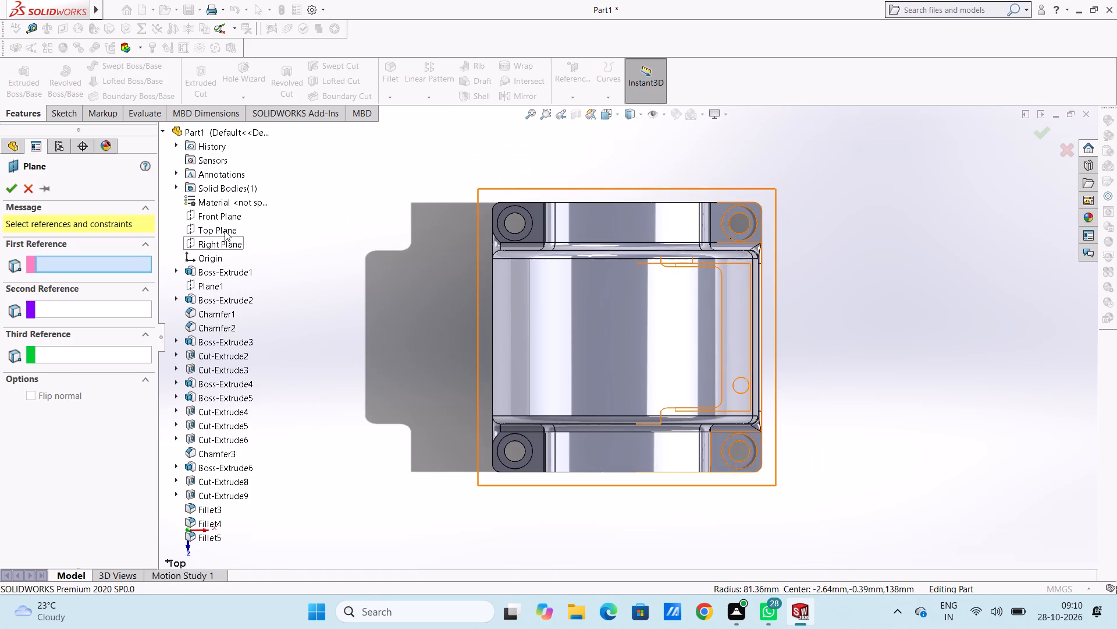
{"action": "left_click", "coordinate": [226, 220]}
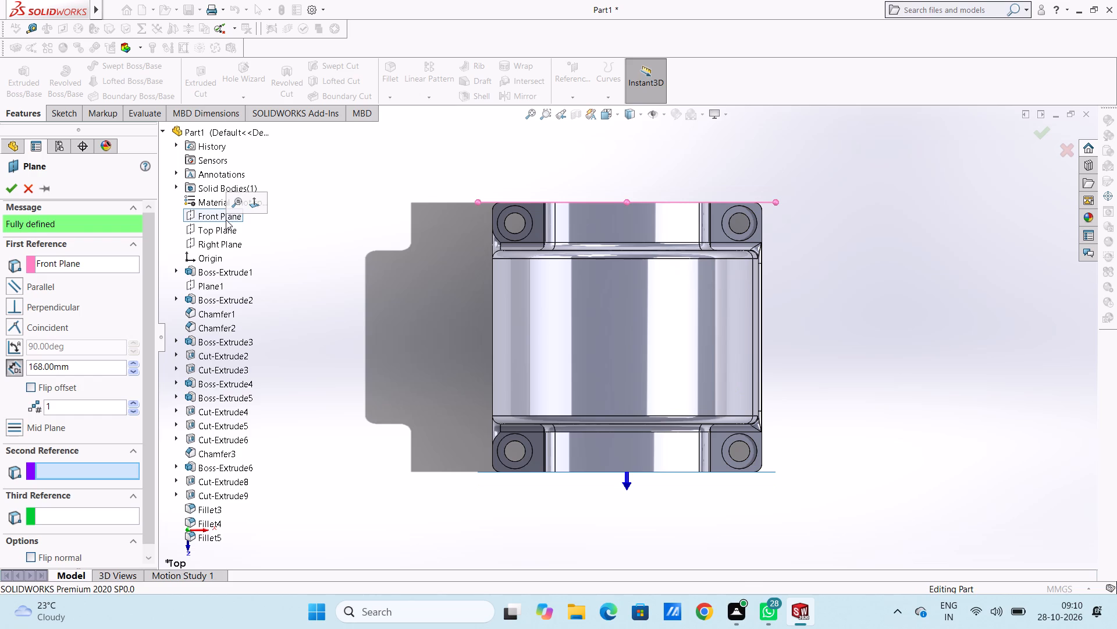
{"action": "double_click", "coordinate": [88, 370]}
{"action": "type", "text": "168"}
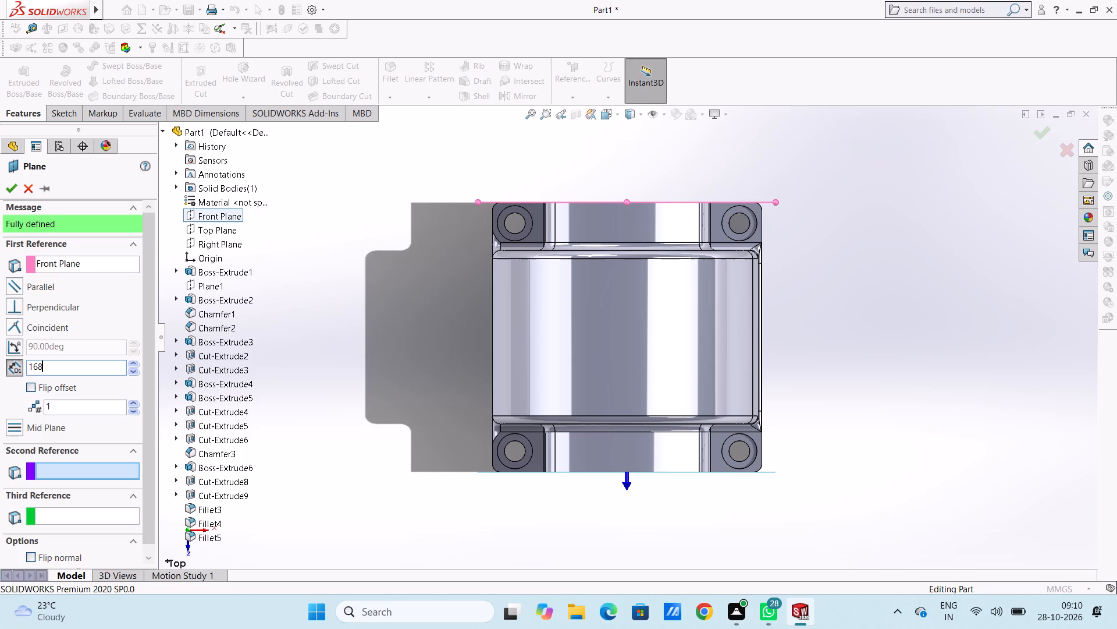
{"action": "key", "text": "slash"}
{"action": "key", "text": "2"}
{"action": "key", "text": "Return"}
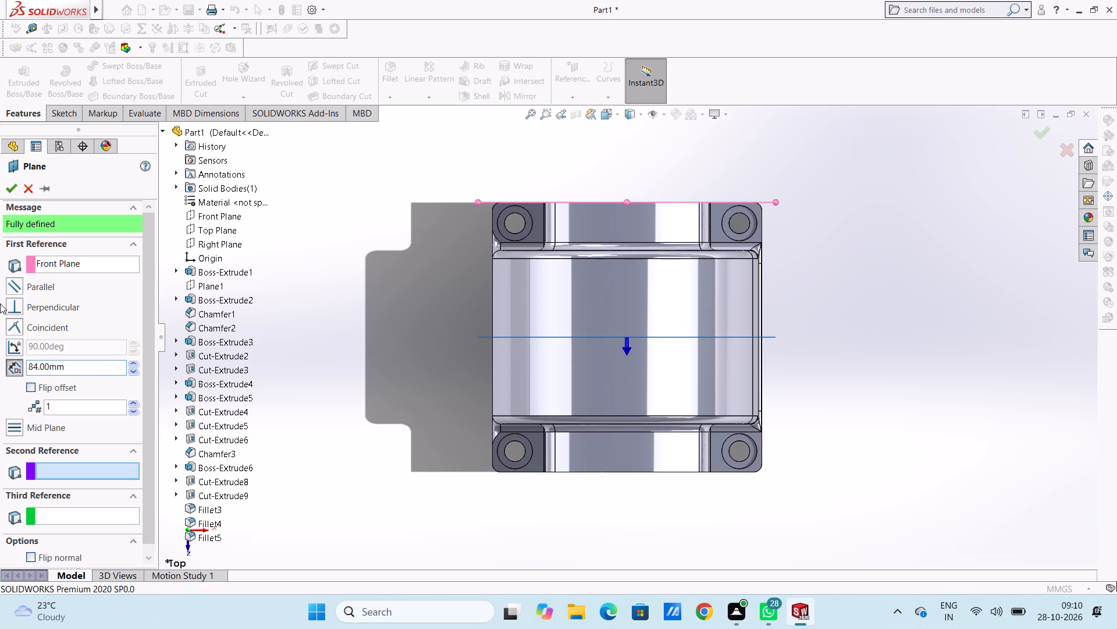
{"action": "left_click", "coordinate": [12, 188]}
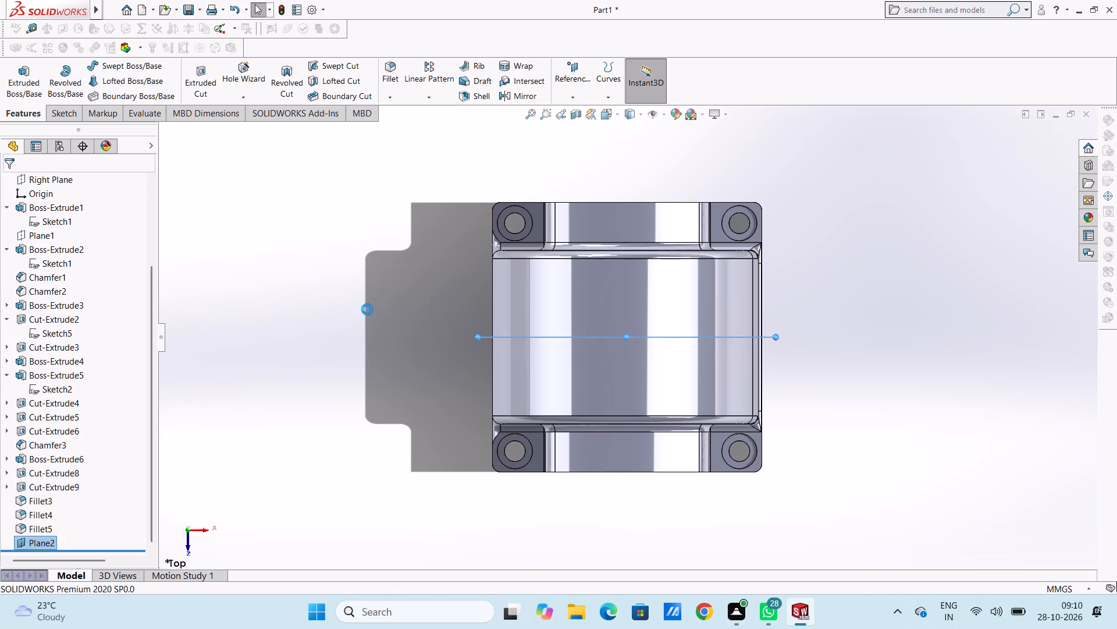
{"action": "left_click", "coordinate": [367, 309]}
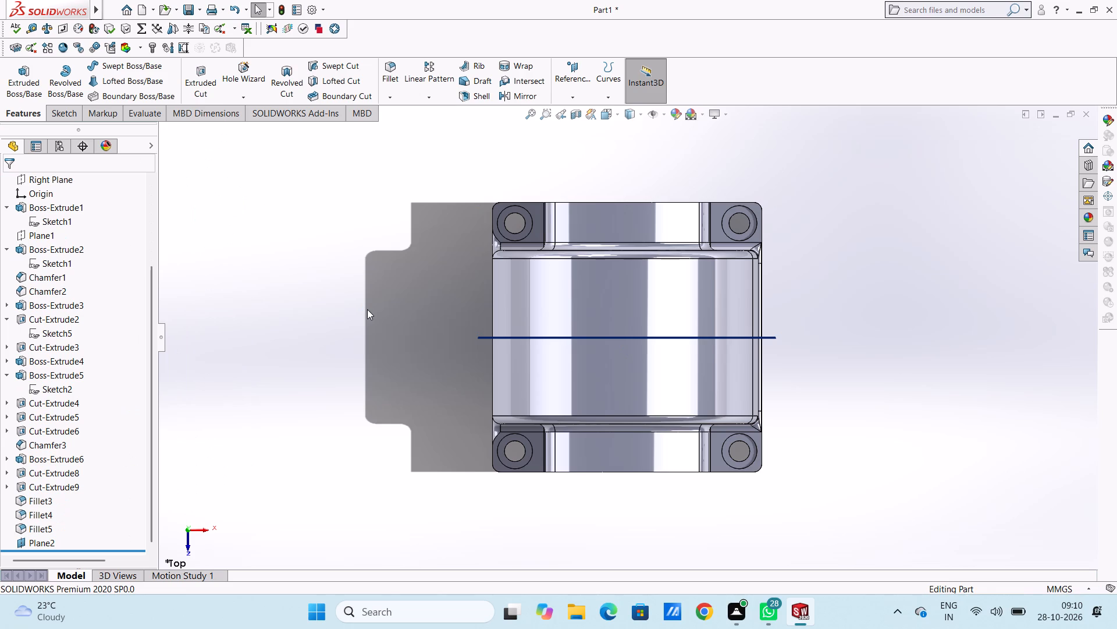
Start a sketch on Plane2 and draw a line about 143 mm long from the origin, rising at about 60° from horizontal past the arch.
{"action": "key", "text": "ctrl+1"}
{"action": "scroll", "coordinate": [565, 216], "scroll_direction": "up", "scroll_amount": 3}
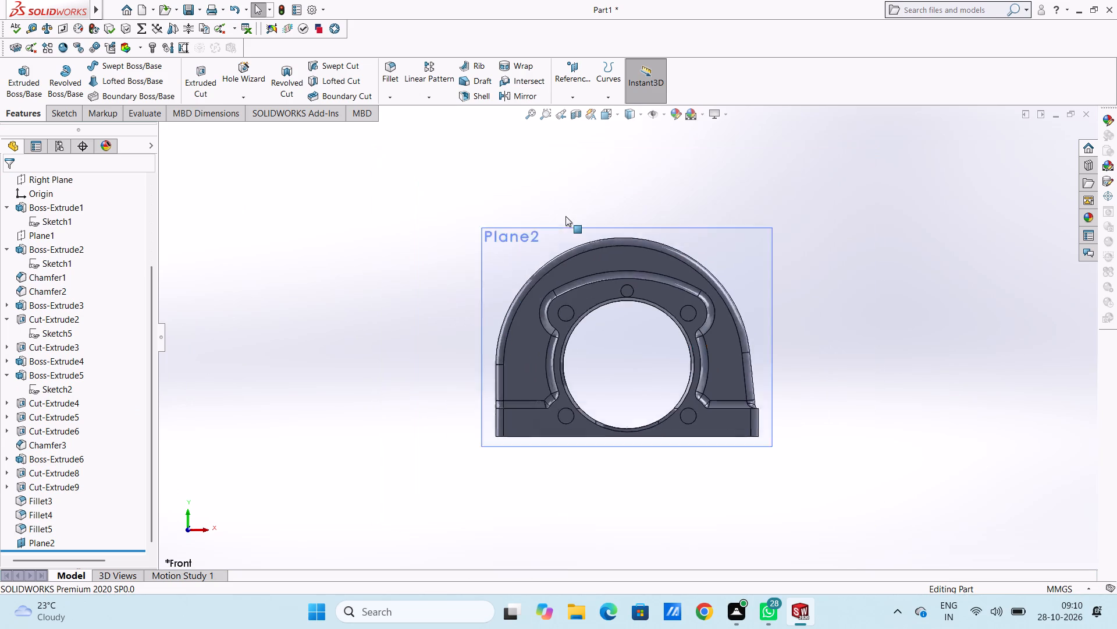
{"action": "scroll", "coordinate": [565, 216], "scroll_direction": "up", "scroll_amount": 1}
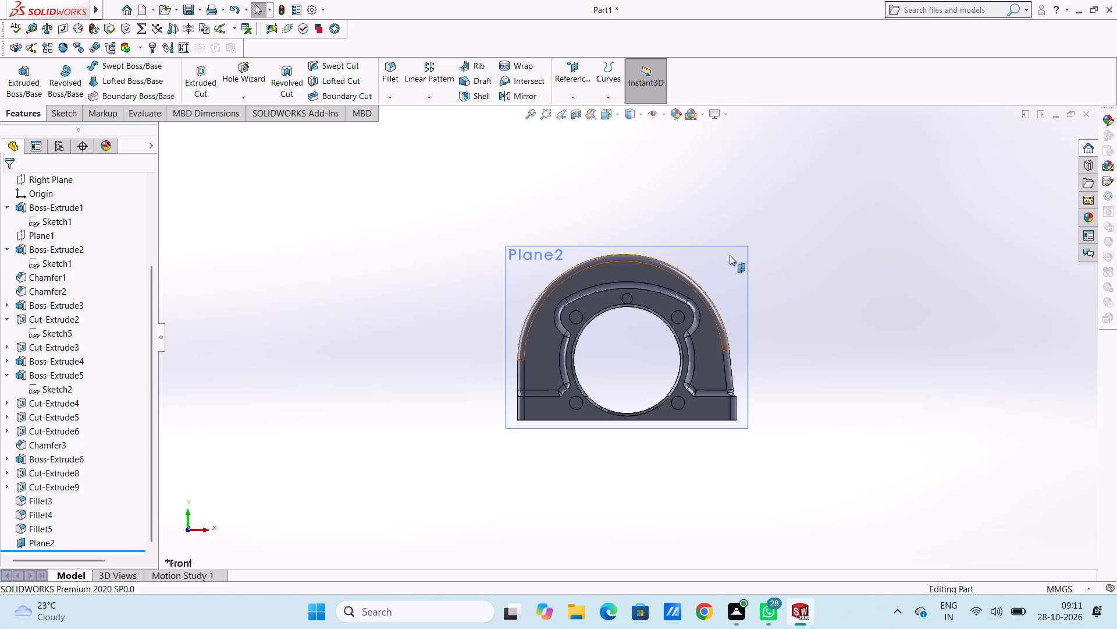
{"action": "left_click", "coordinate": [725, 273]}
{"action": "left_click", "coordinate": [778, 237]}
{"action": "left_click", "coordinate": [616, 195]}
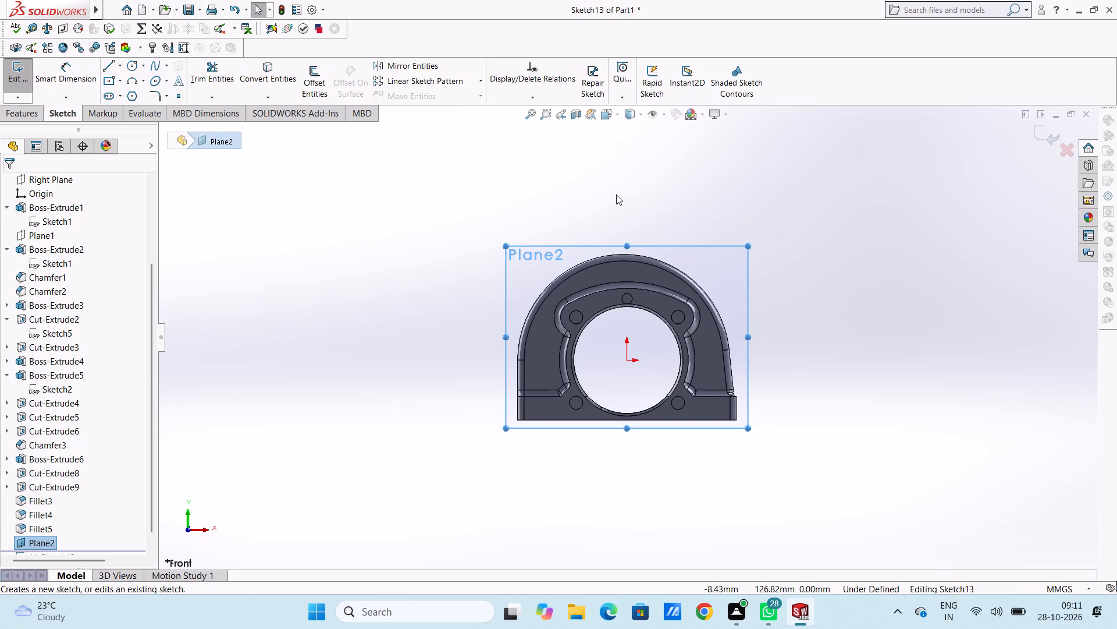
{"action": "left_click", "coordinate": [106, 66]}
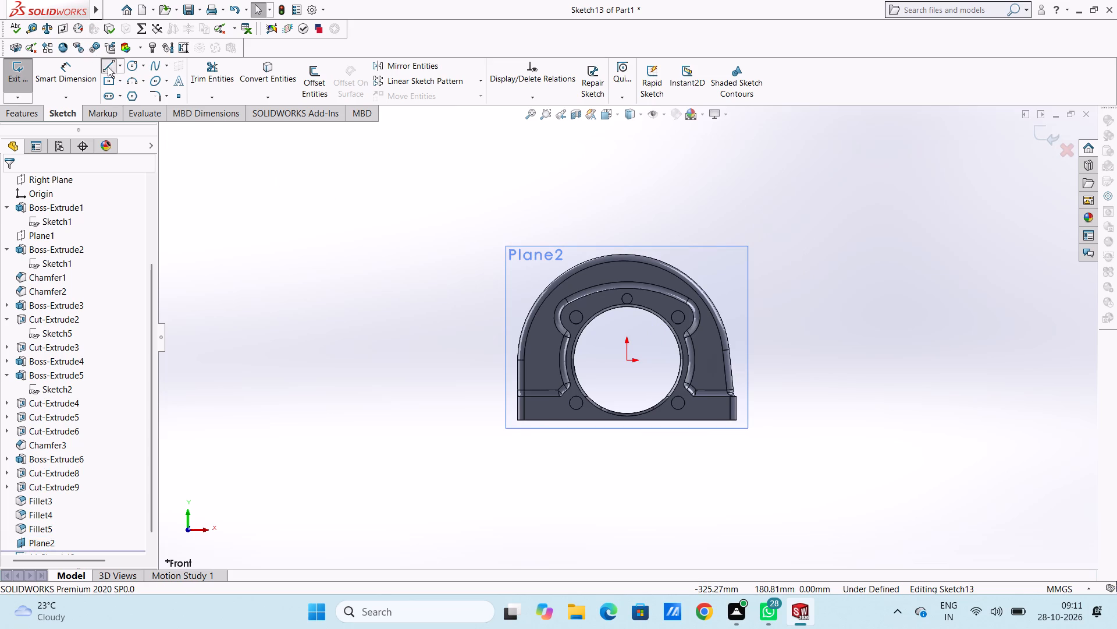
{"action": "left_click", "coordinate": [625, 361]}
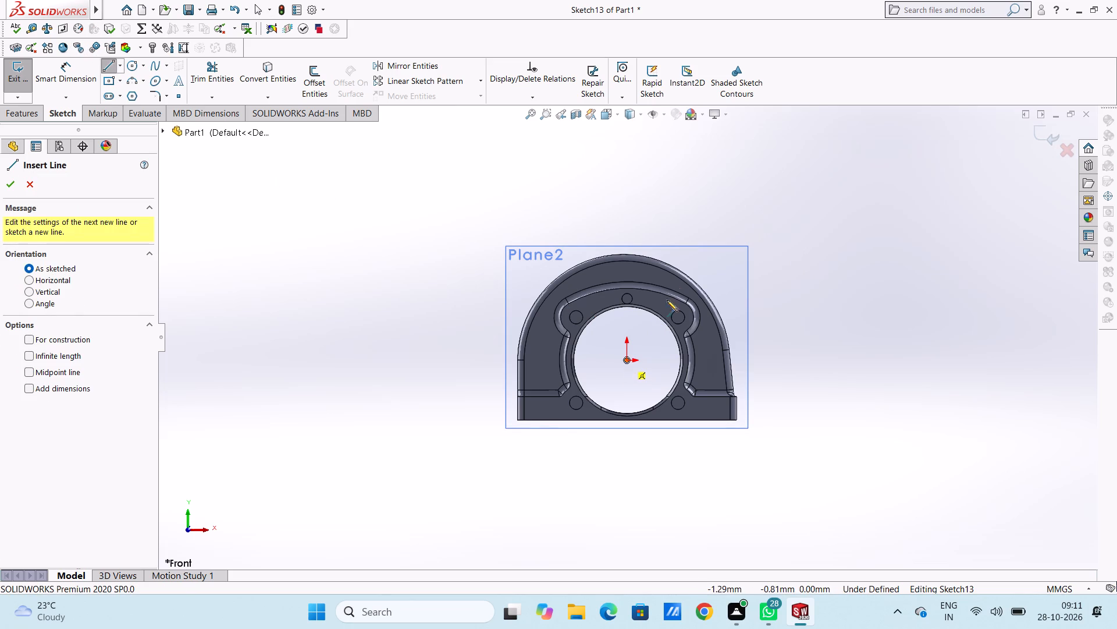
{"action": "left_click", "coordinate": [720, 199]}
{"action": "right_click", "coordinate": [808, 181]}
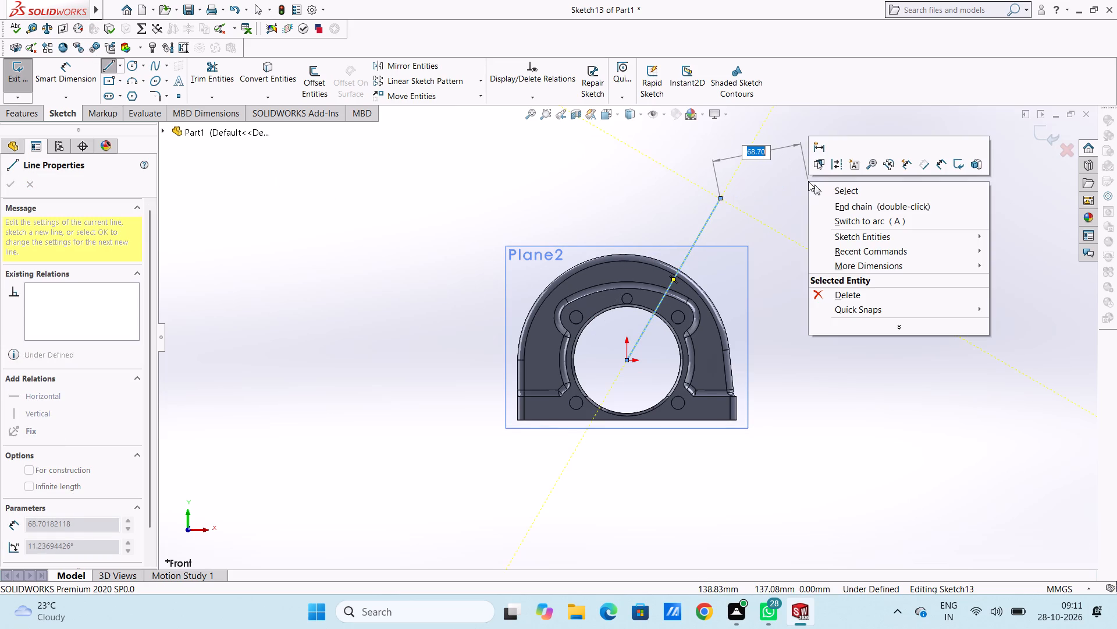
{"action": "left_click", "coordinate": [821, 192]}
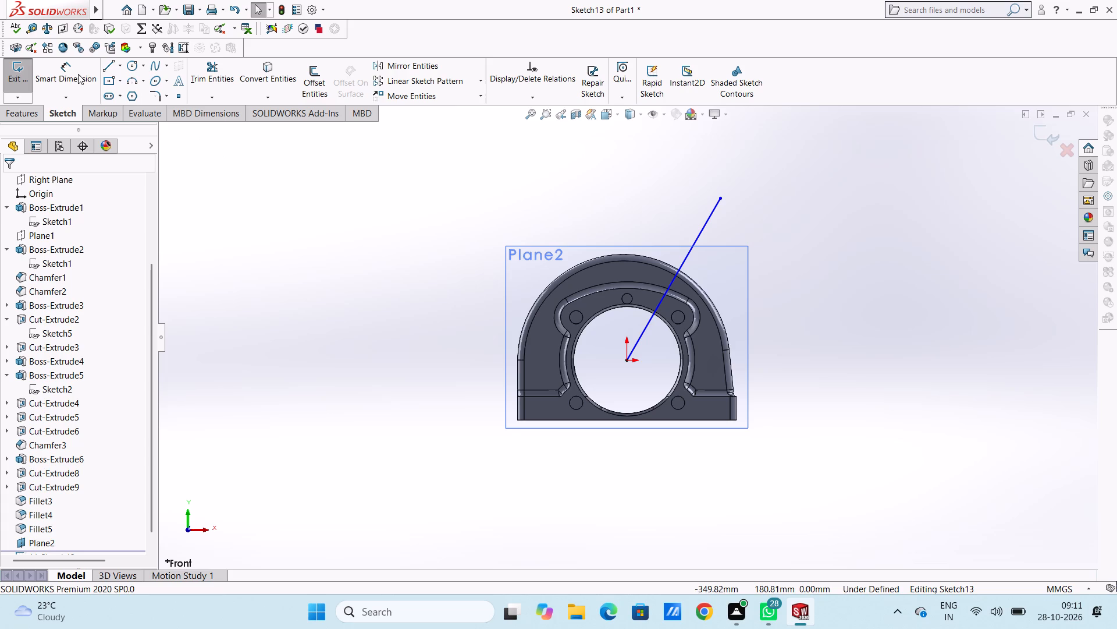
Dimension the slanted sketch line at 30° from the vertical axis through the origin.
{"action": "left_click", "coordinate": [74, 72]}
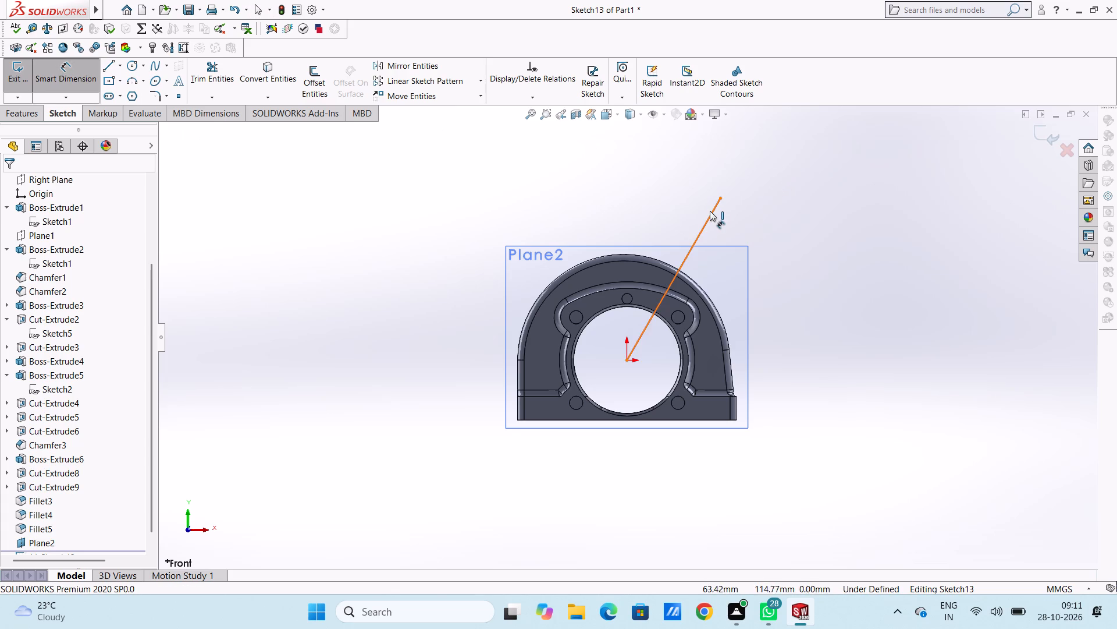
{"action": "left_click", "coordinate": [710, 211]}
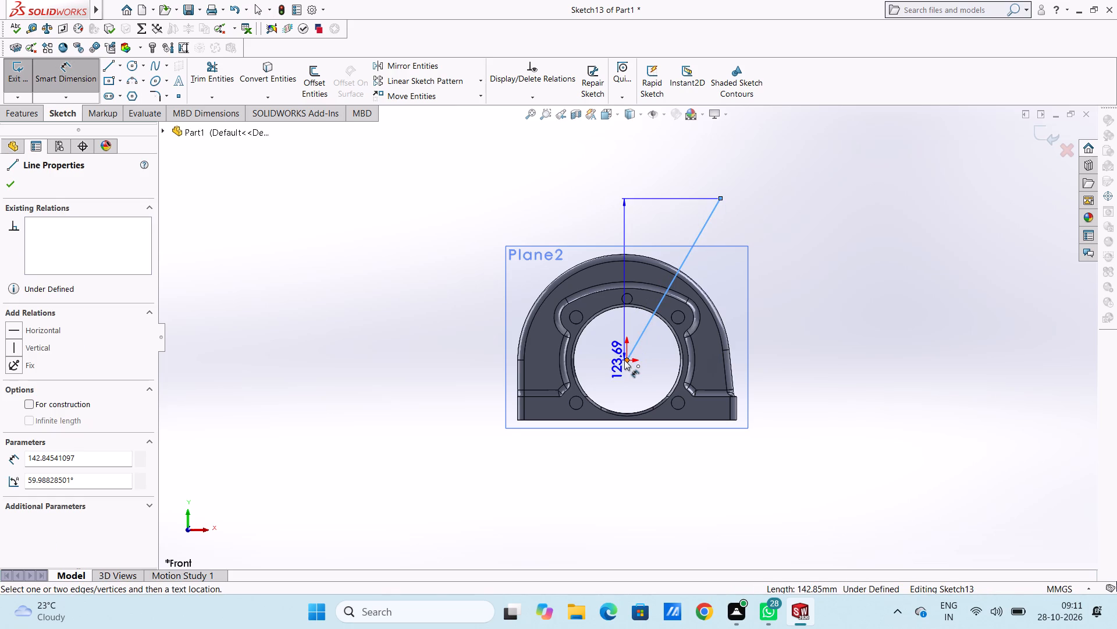
{"action": "left_click", "coordinate": [625, 360]}
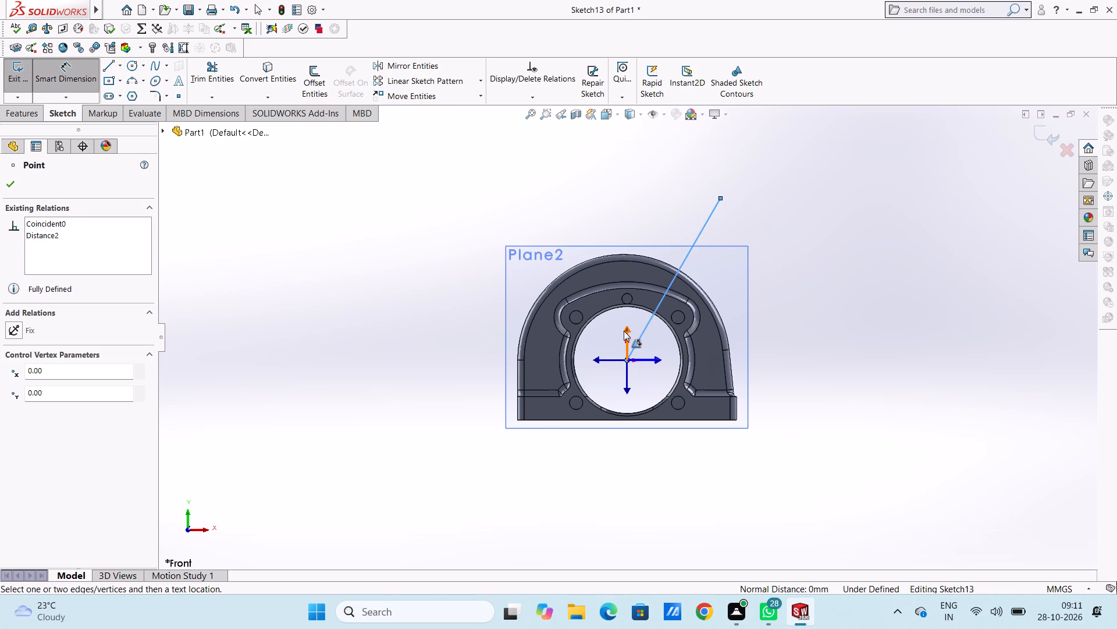
{"action": "left_click", "coordinate": [624, 330]}
{"action": "left_click", "coordinate": [692, 153]}
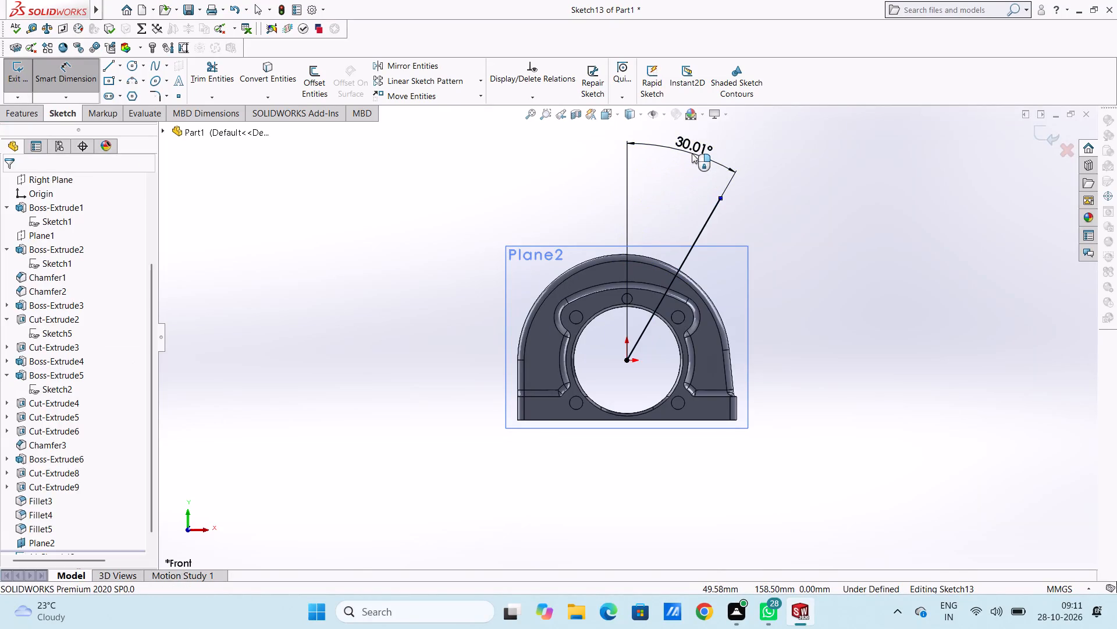
{"action": "key", "text": "2"}
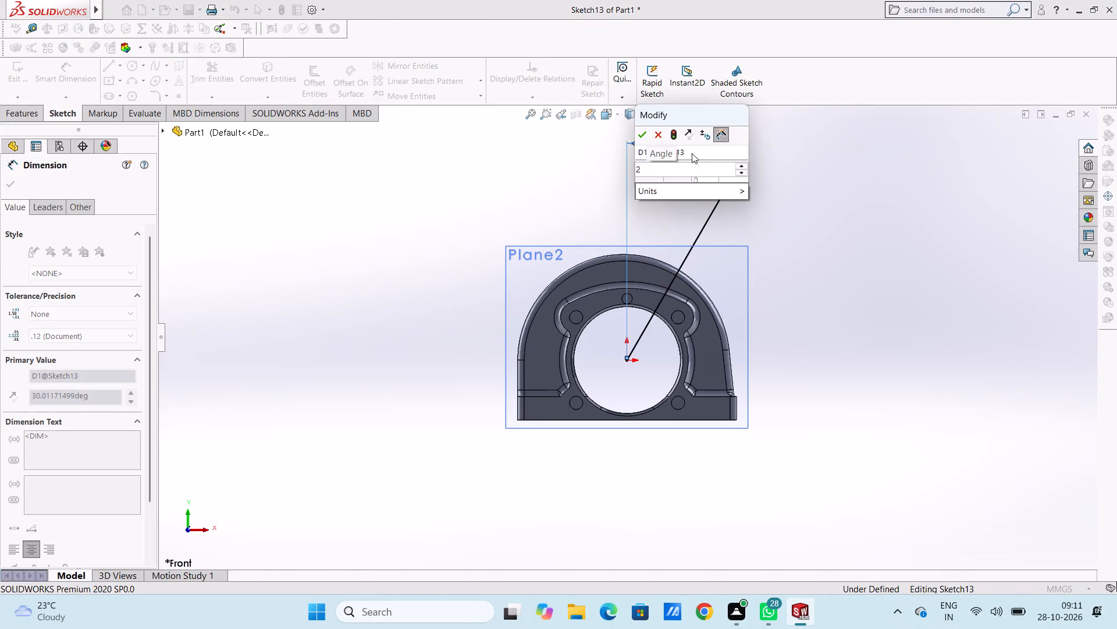
{"action": "key", "text": "BackSpace"}
{"action": "type", "text": "30"}
{"action": "key", "text": "Return"}
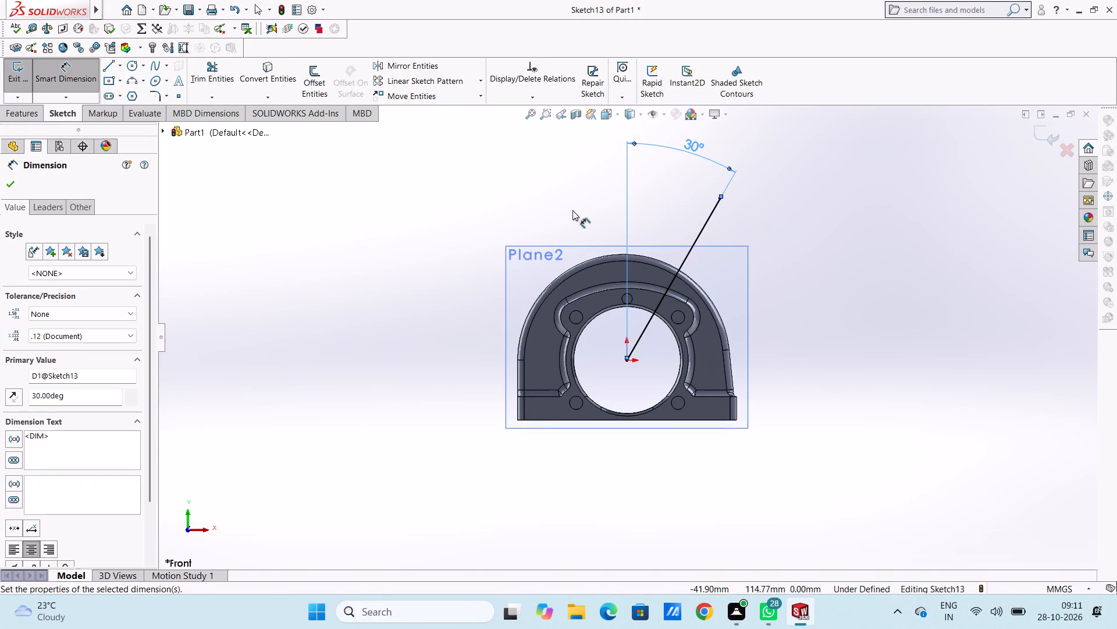
{"action": "left_click", "coordinate": [572, 210]}
{"action": "scroll", "coordinate": [689, 275], "scroll_direction": "down", "scroll_amount": 3}
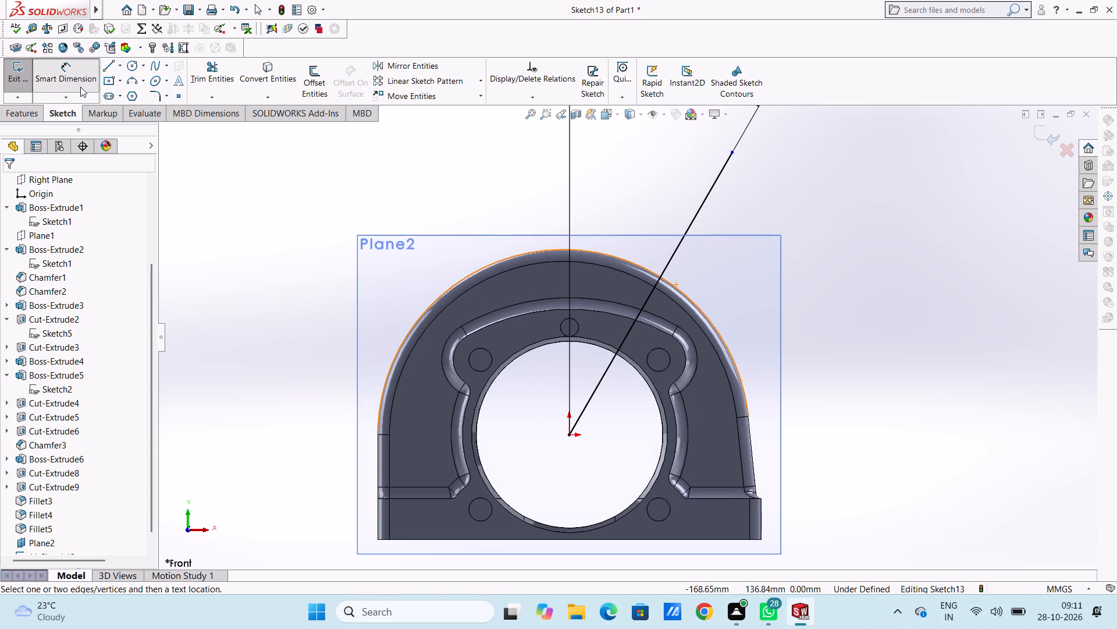
{"action": "left_click", "coordinate": [80, 75]}
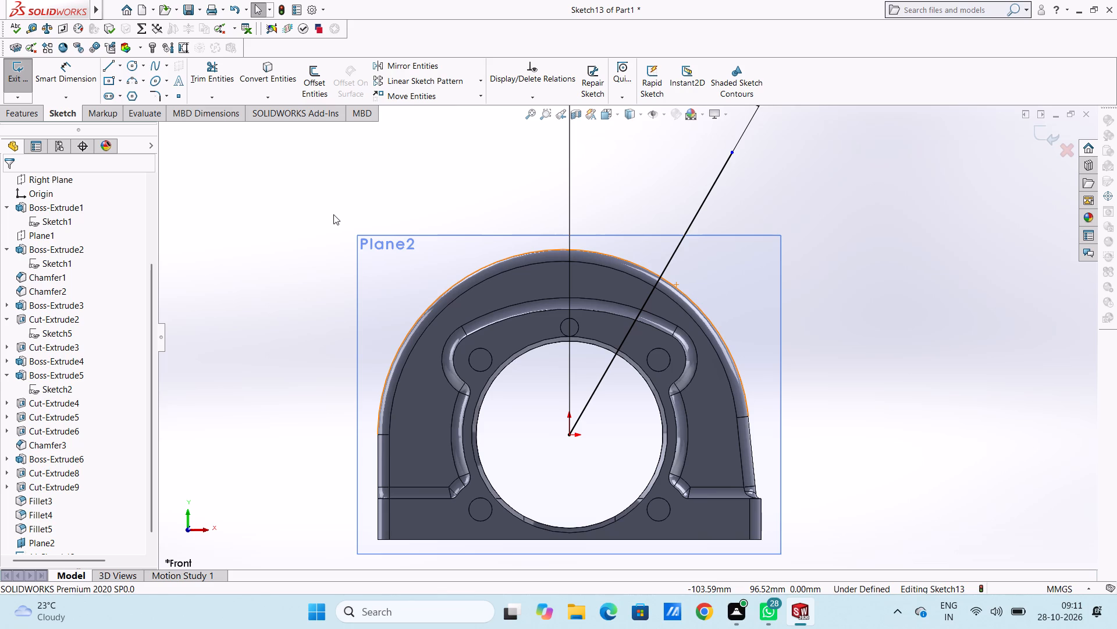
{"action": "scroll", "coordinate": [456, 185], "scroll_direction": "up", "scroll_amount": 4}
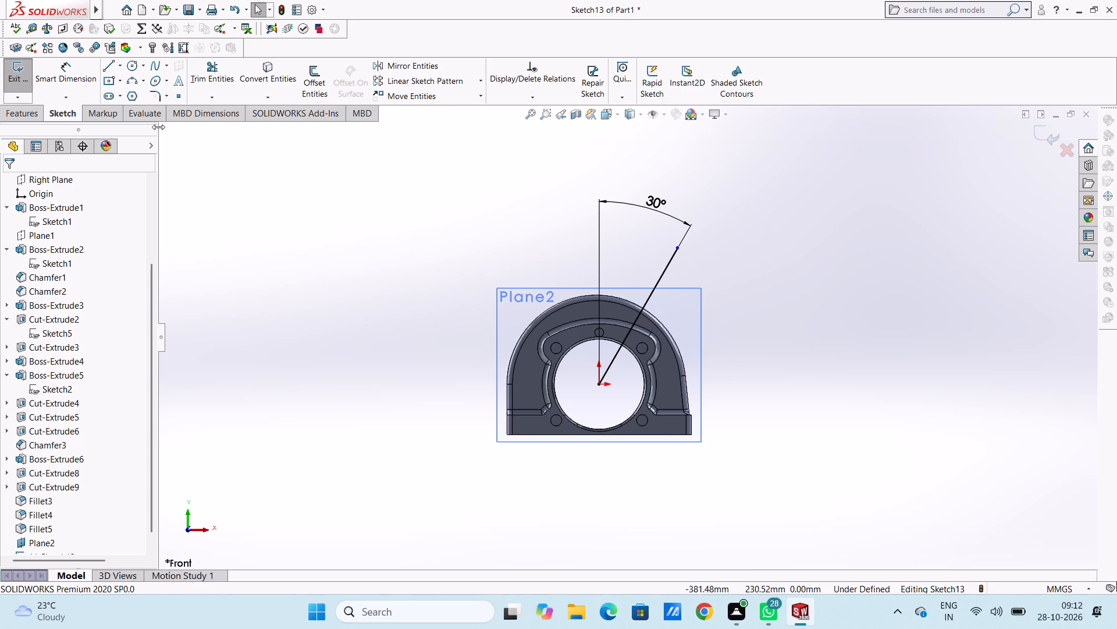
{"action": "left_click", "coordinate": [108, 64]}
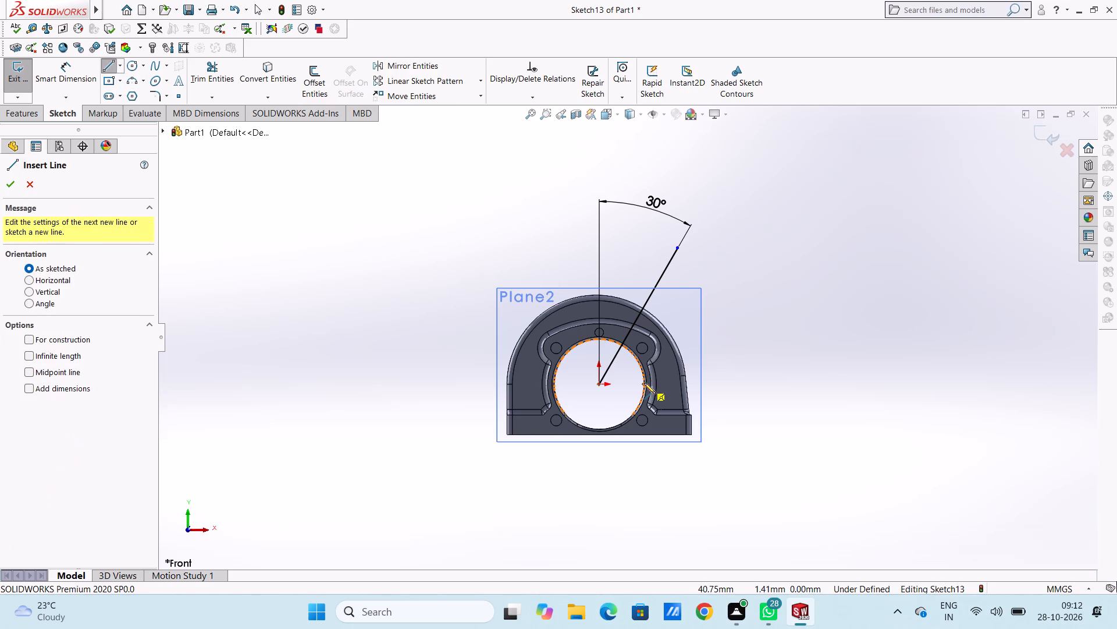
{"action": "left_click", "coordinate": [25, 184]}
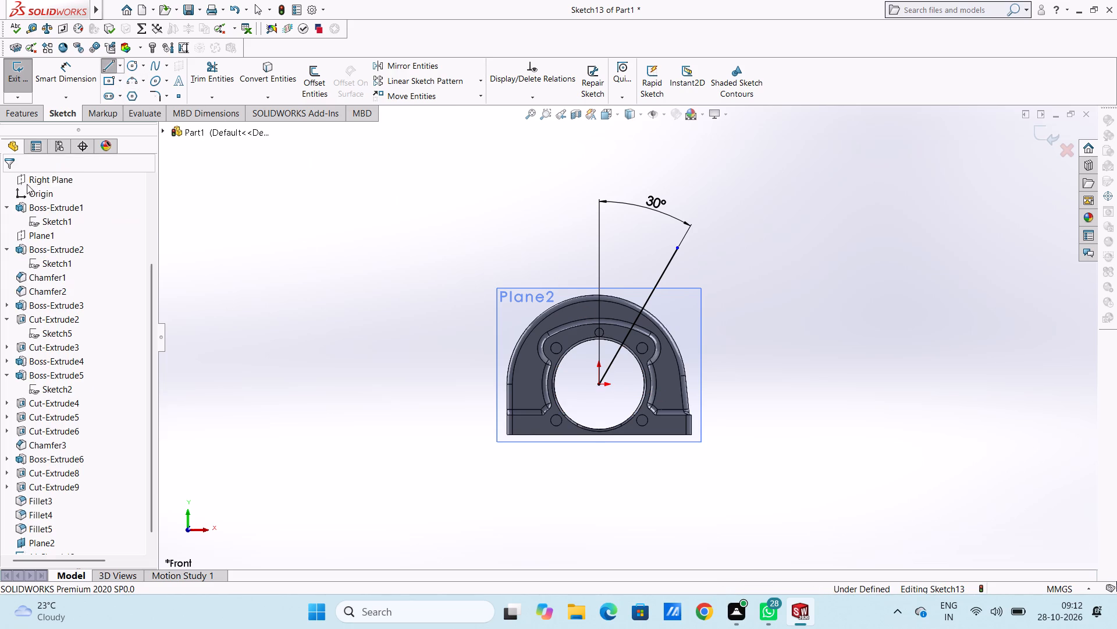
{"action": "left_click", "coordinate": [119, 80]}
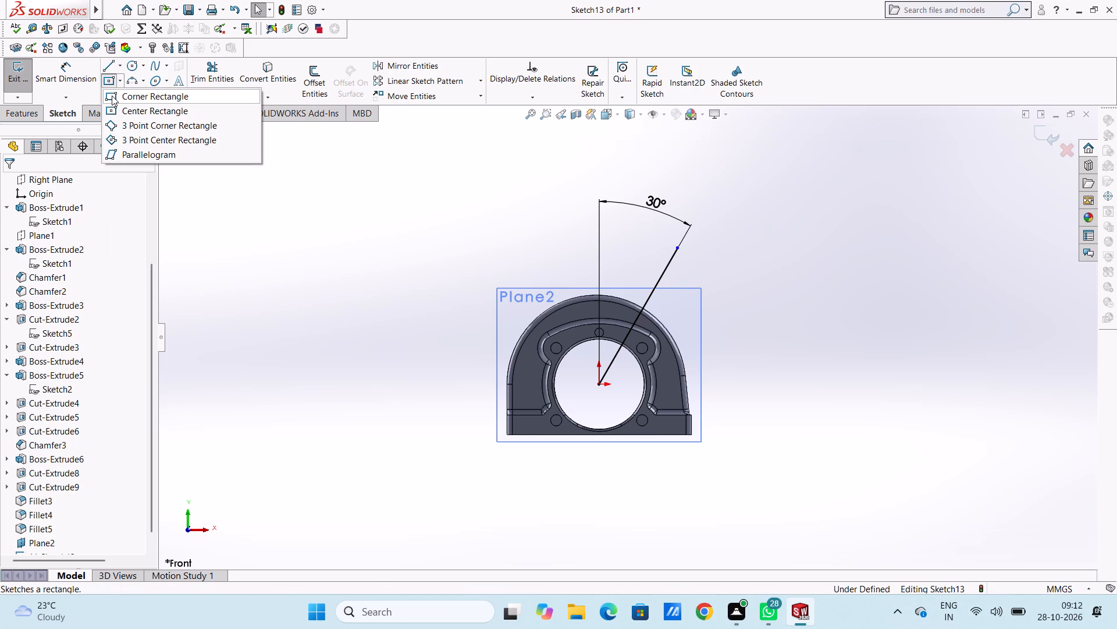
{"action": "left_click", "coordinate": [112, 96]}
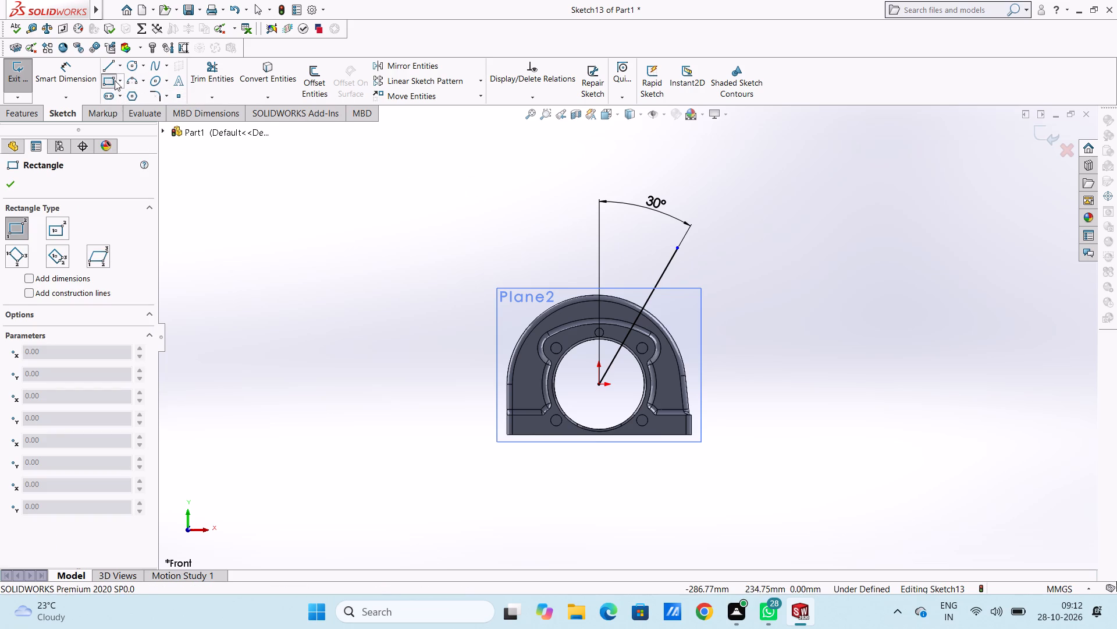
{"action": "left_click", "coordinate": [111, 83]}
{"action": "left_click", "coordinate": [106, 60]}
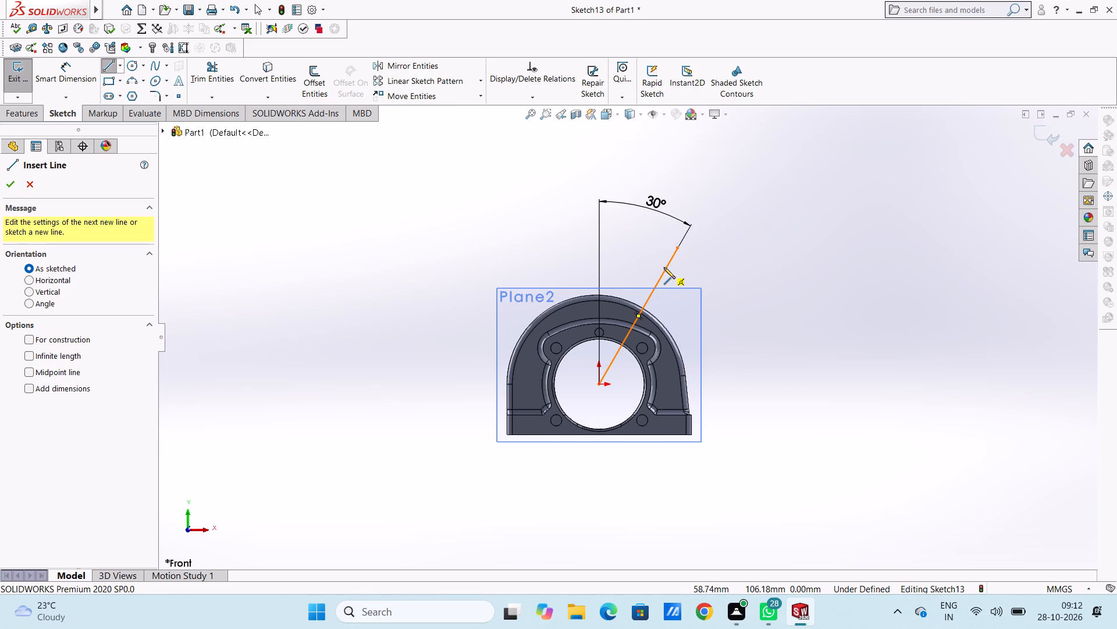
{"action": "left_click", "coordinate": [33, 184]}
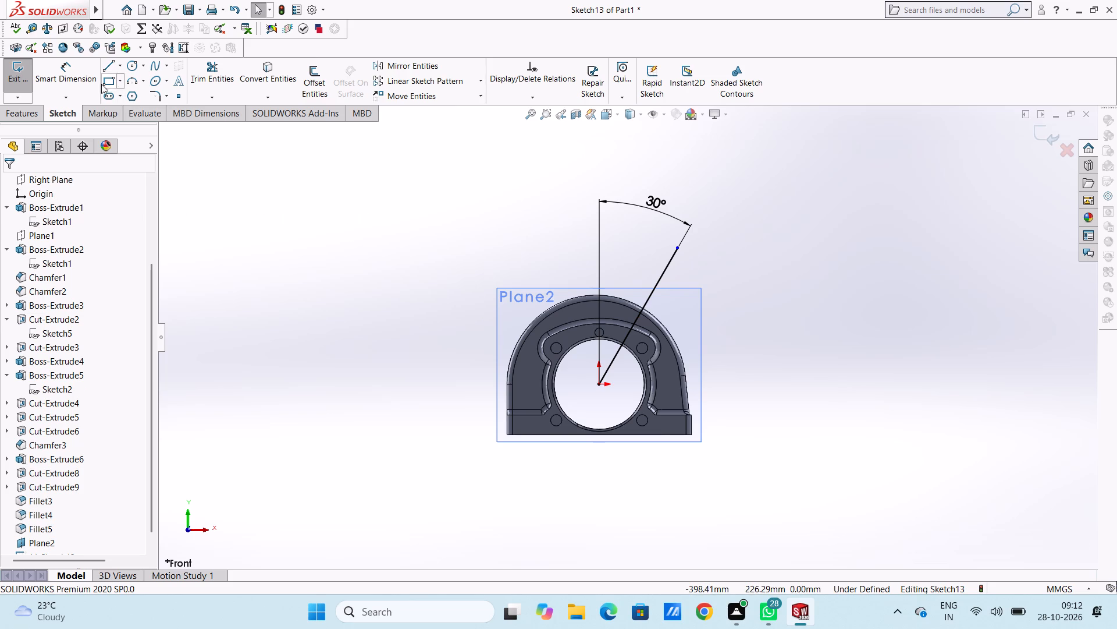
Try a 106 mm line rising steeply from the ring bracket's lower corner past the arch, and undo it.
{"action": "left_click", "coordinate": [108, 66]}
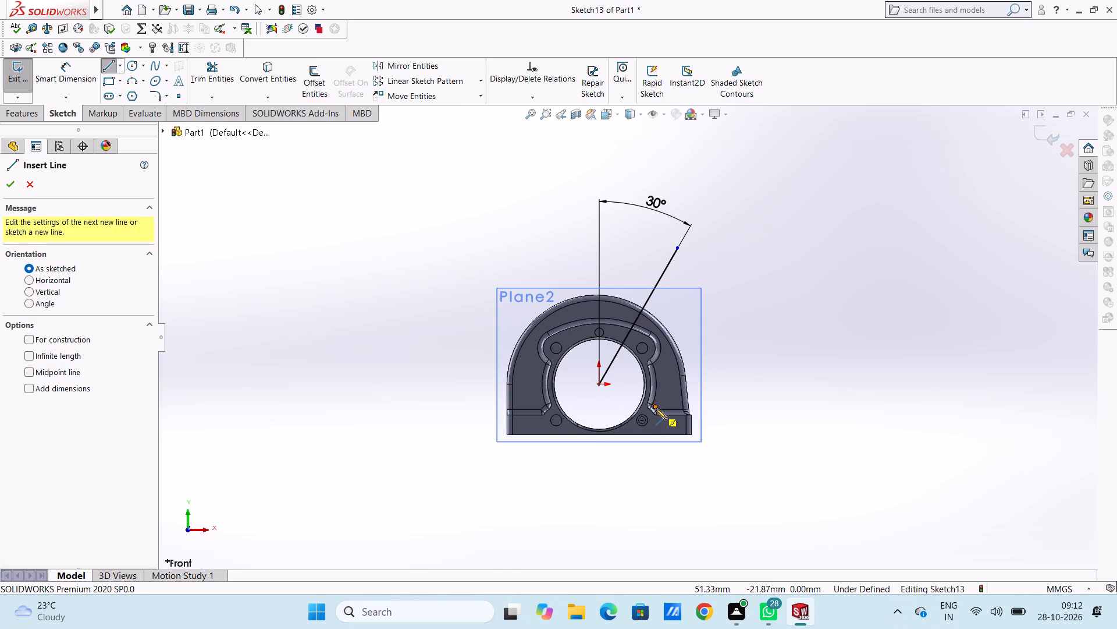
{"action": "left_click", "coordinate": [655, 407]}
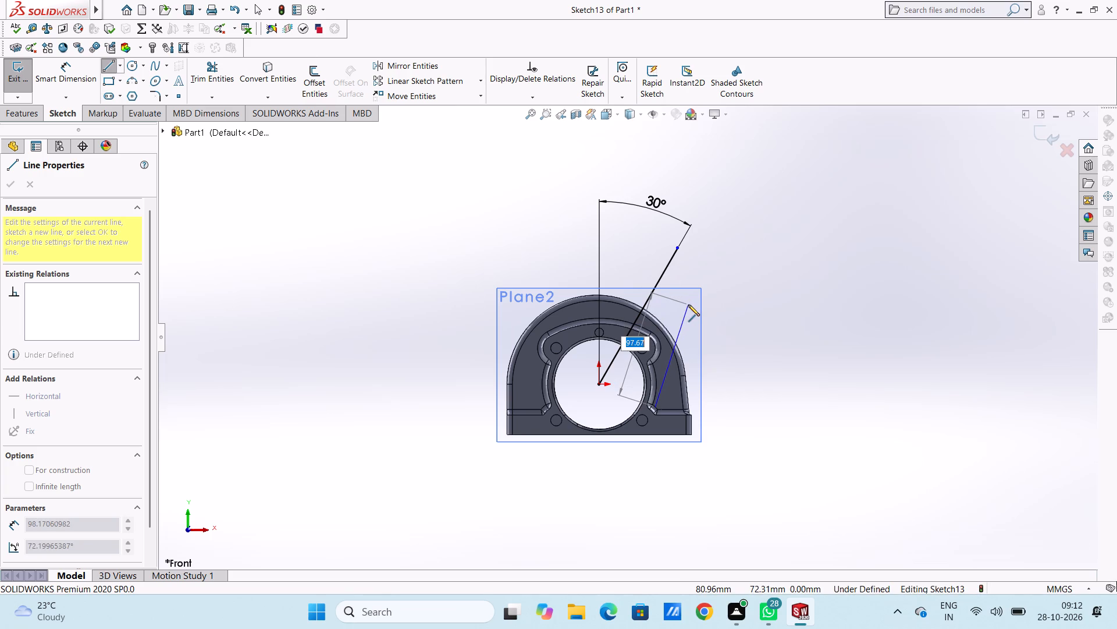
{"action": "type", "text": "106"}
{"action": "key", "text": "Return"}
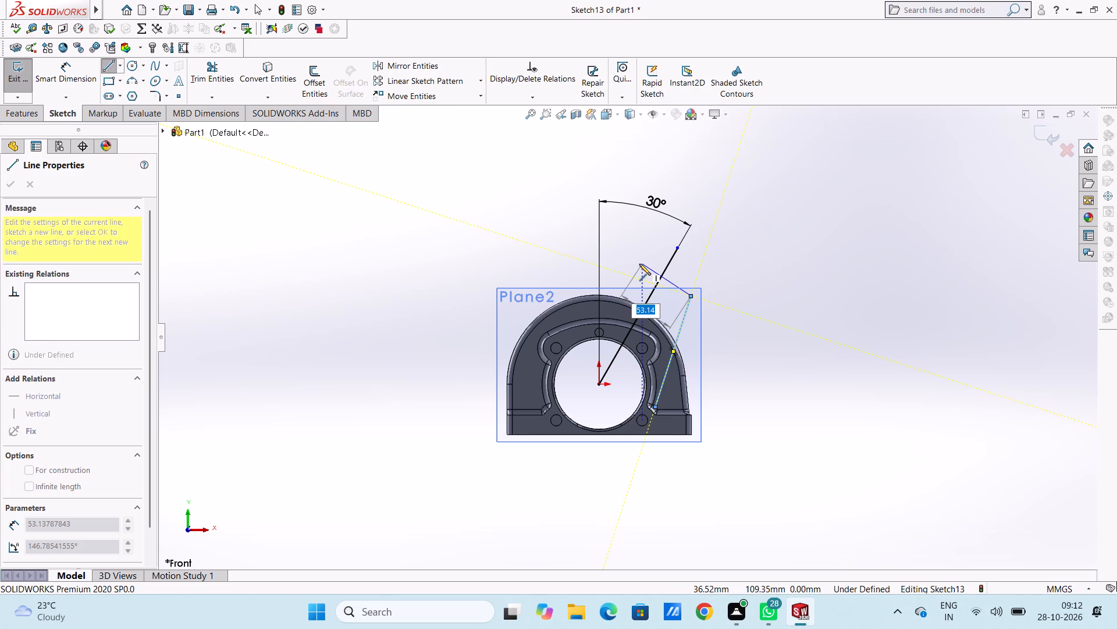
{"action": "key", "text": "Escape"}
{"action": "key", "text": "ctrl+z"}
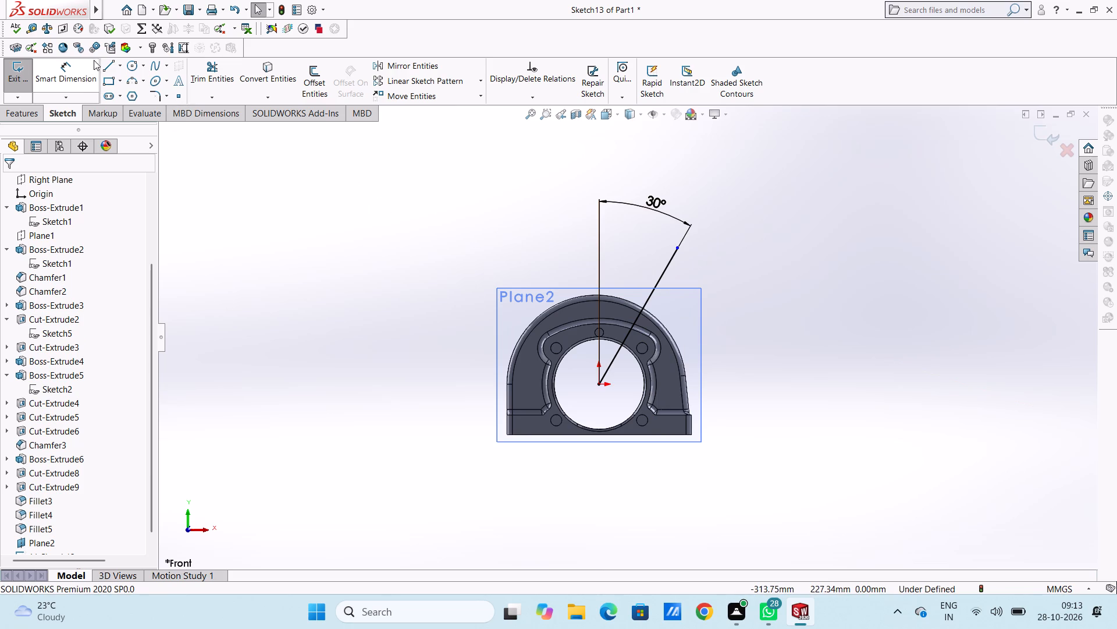
Draw a 22 mm line perpendicular to the slanted guide line just outside the arch, and a collinear 44 mm line back across it.
{"action": "left_click", "coordinate": [112, 68]}
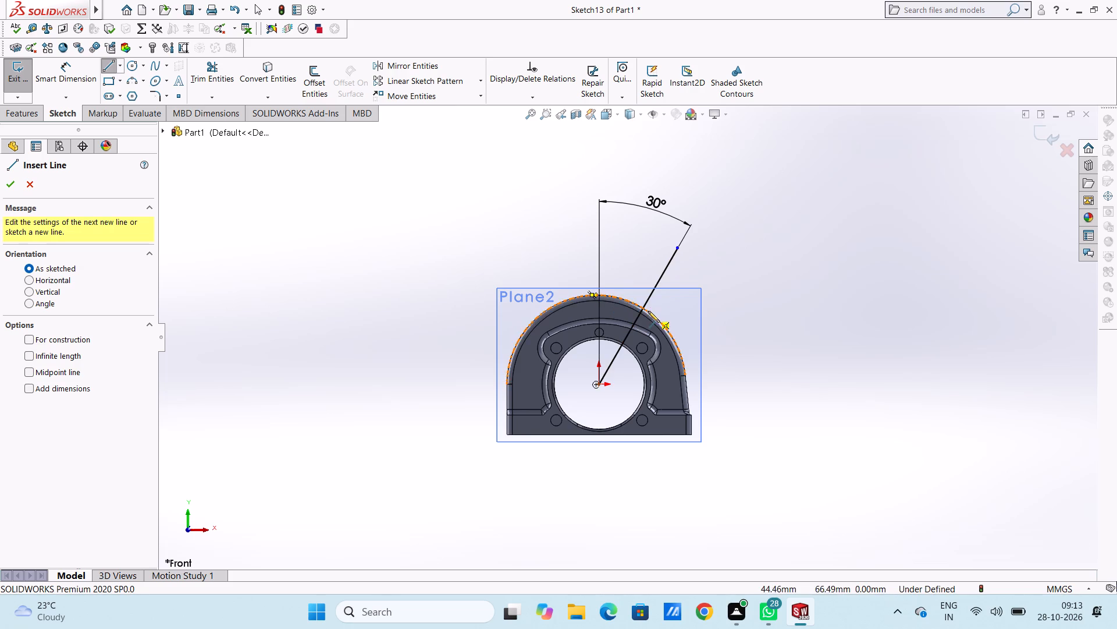
{"action": "scroll", "coordinate": [646, 319], "scroll_direction": "down", "scroll_amount": 6}
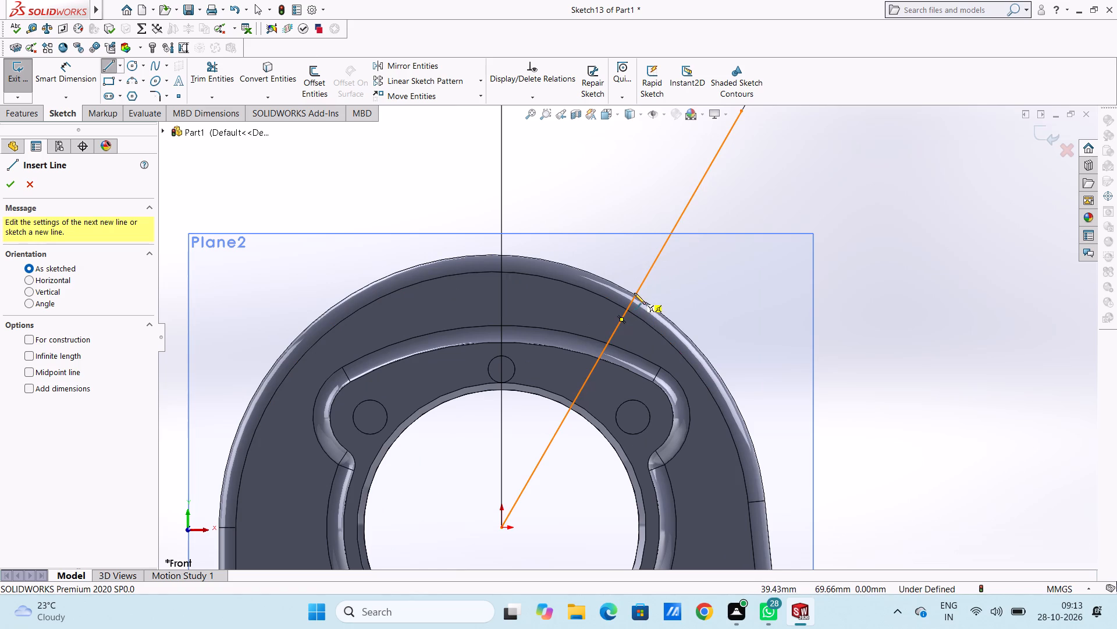
{"action": "left_click", "coordinate": [673, 227]}
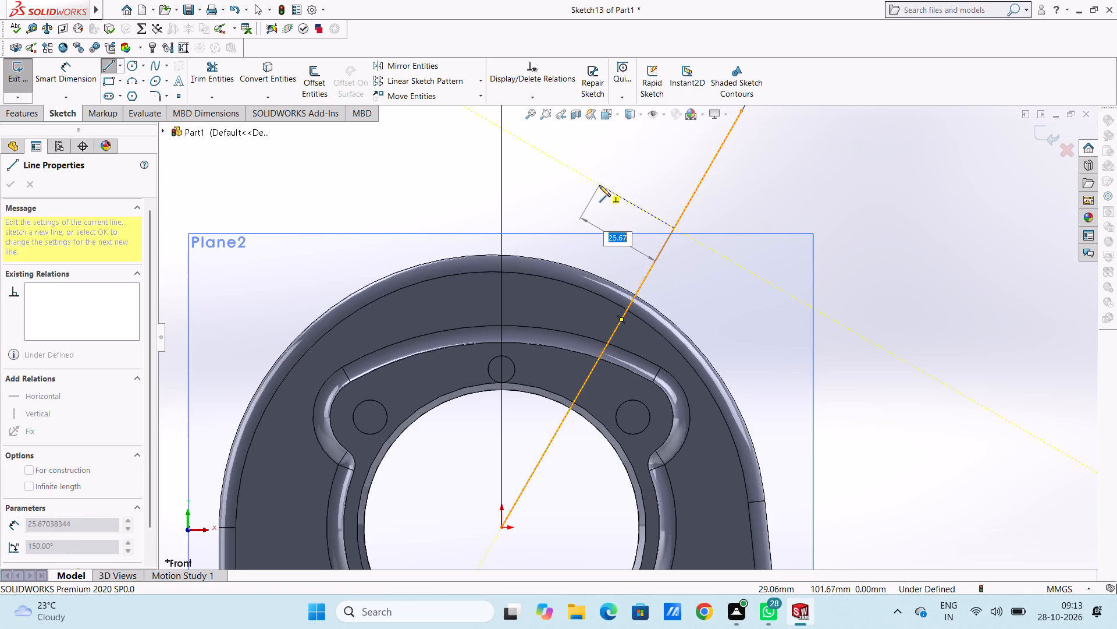
{"action": "type", "text": "22"}
{"action": "key", "text": "Return"}
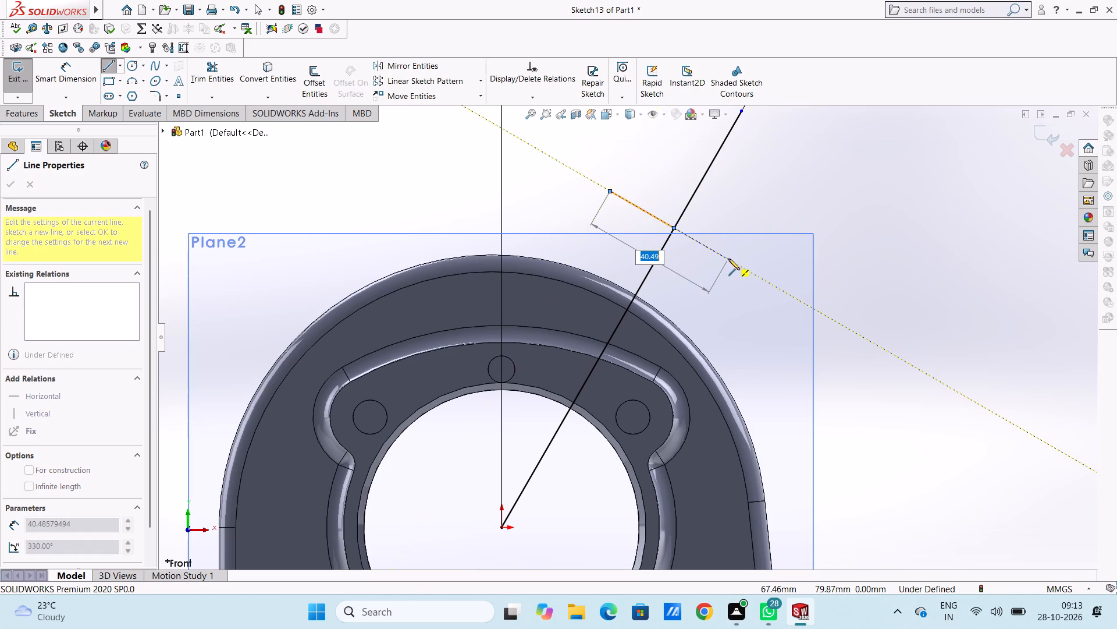
{"action": "type", "text": "44"}
{"action": "key", "text": "Return"}
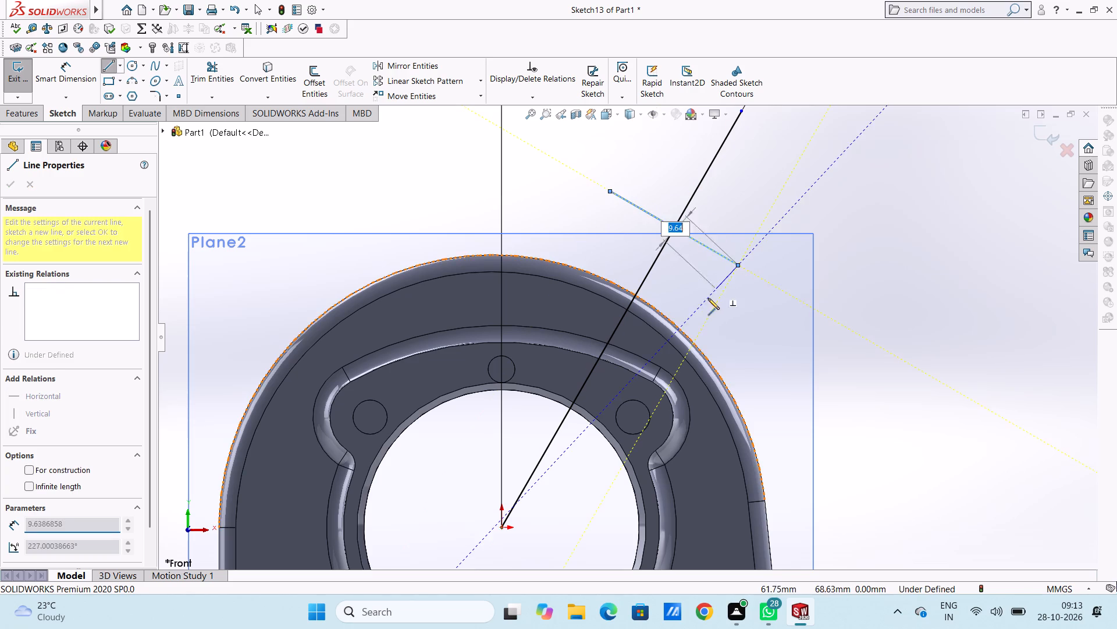
Complete the tilted rectangle with a side about 30 mm long into the arch, a parallel 44 mm inner edge and a closing side.
{"action": "left_click", "coordinate": [686, 353]}
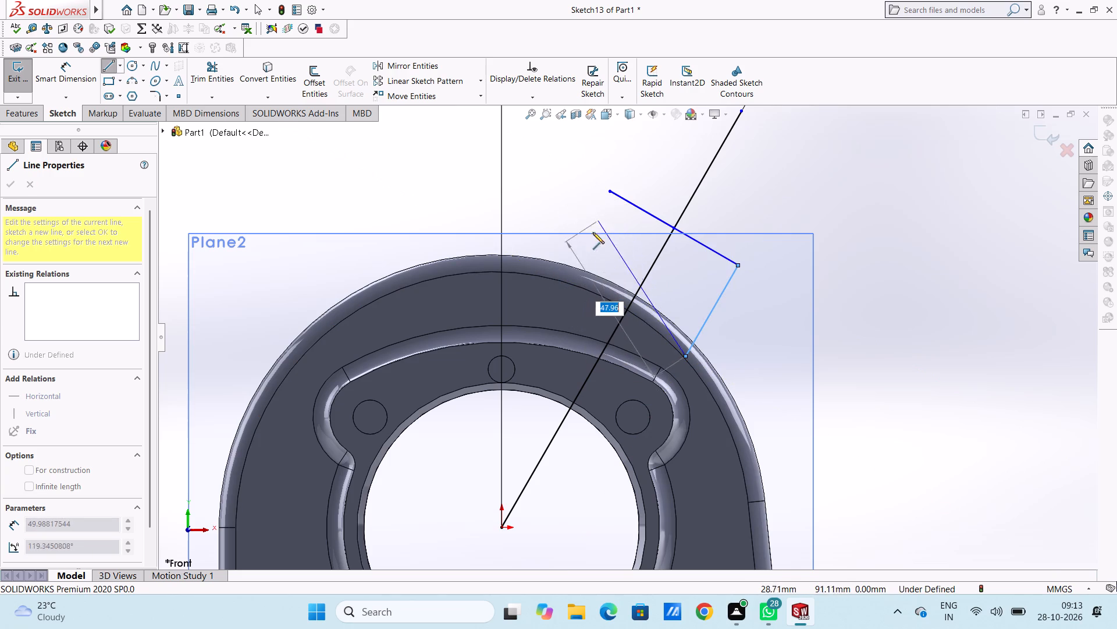
{"action": "left_click", "coordinate": [558, 277]}
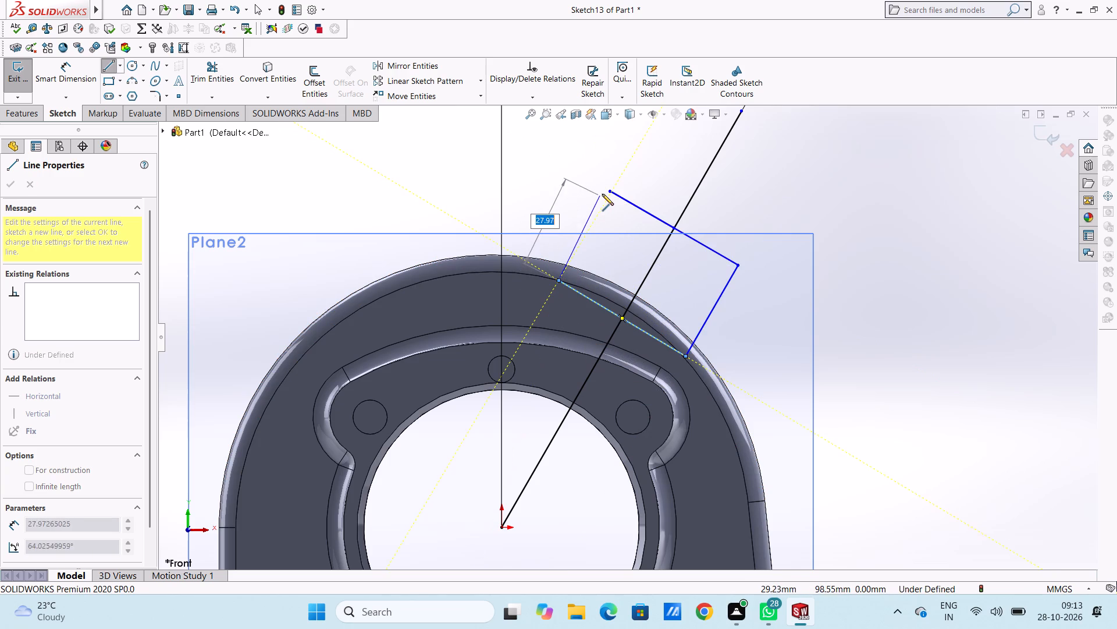
{"action": "left_click", "coordinate": [607, 194]}
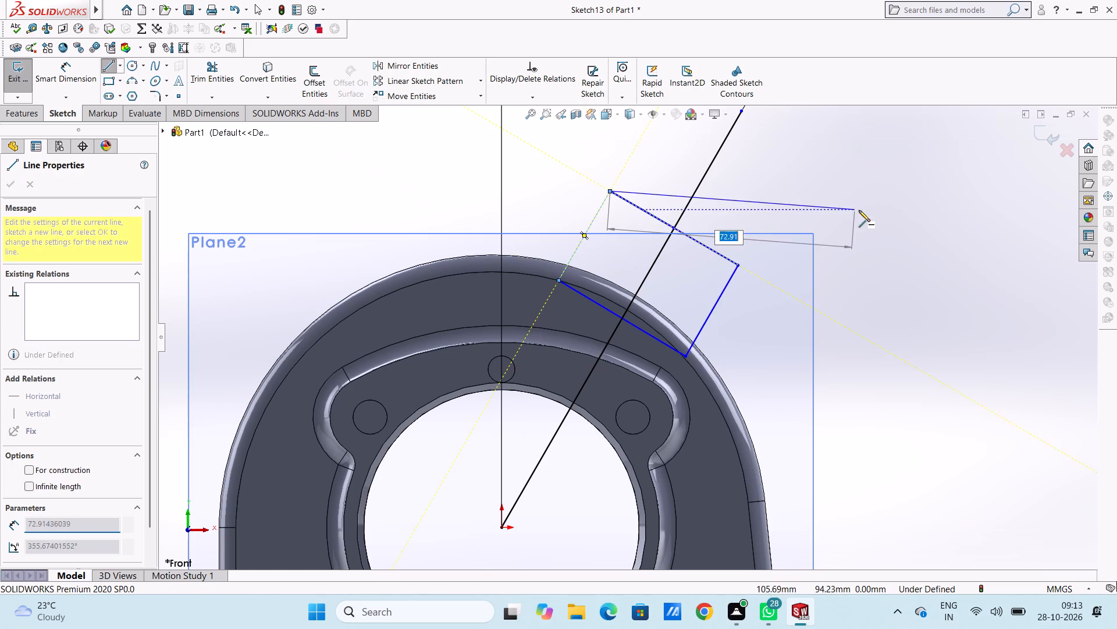
{"action": "right_click", "coordinate": [866, 166]}
{"action": "left_click", "coordinate": [888, 164]}
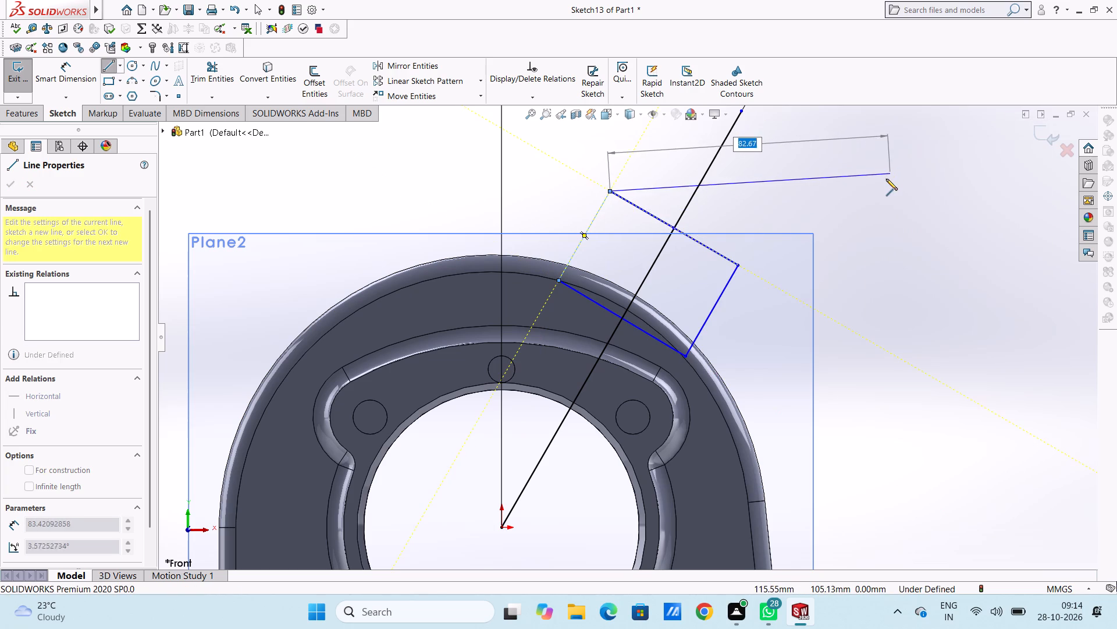
{"action": "right_click", "coordinate": [892, 163]}
{"action": "left_click", "coordinate": [908, 171]}
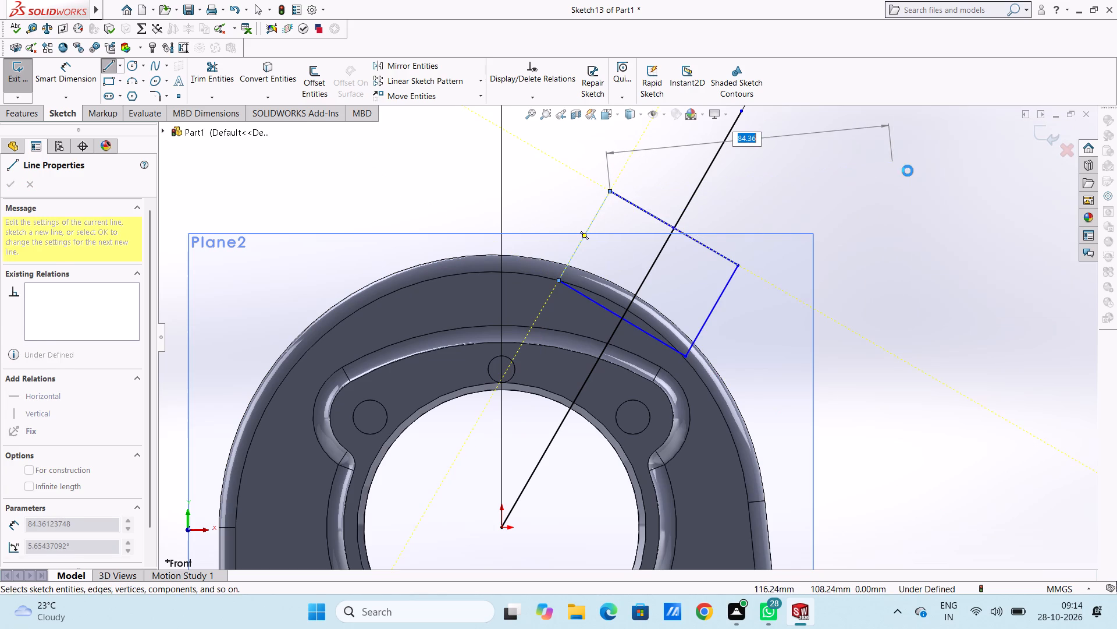
Delete the slanted guide line running from the origin through the rectangle.
{"action": "left_click", "coordinate": [652, 264]}
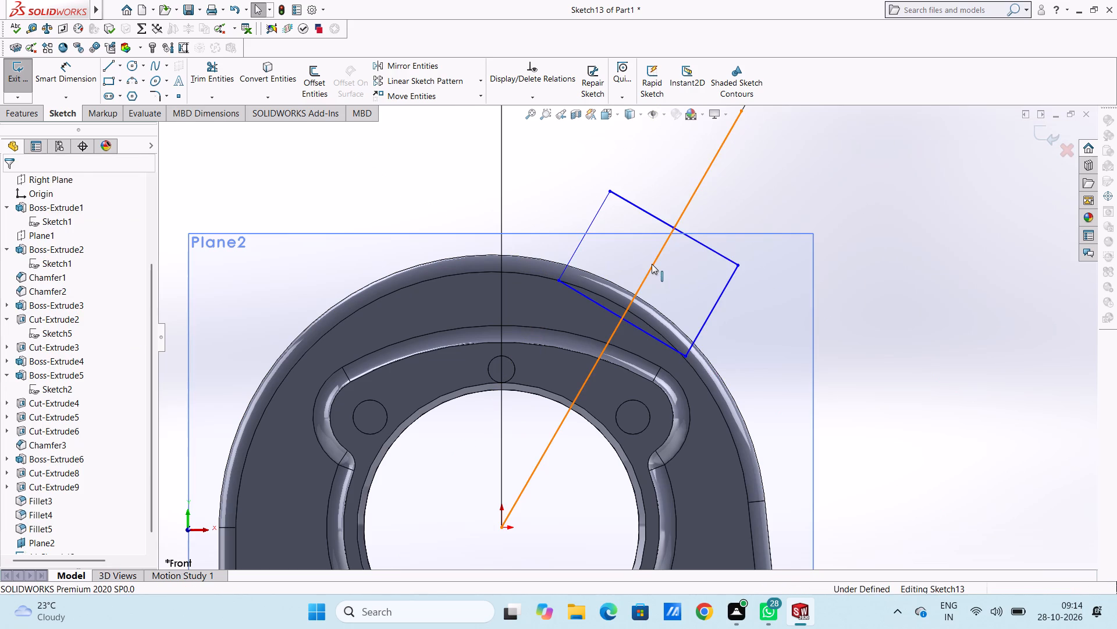
{"action": "right_click", "coordinate": [883, 233]}
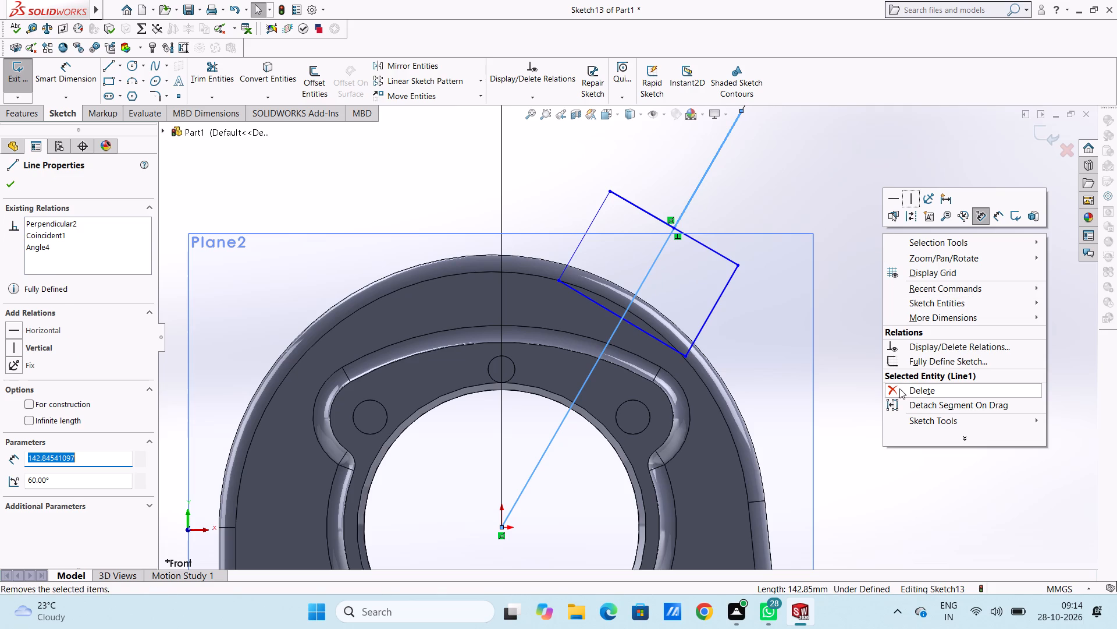
{"action": "left_click", "coordinate": [899, 388]}
Delete the redundant 22 mm line overlapping the outer edge of the tilted rectangle.
{"action": "scroll", "coordinate": [881, 342], "scroll_direction": "up", "scroll_amount": 6}
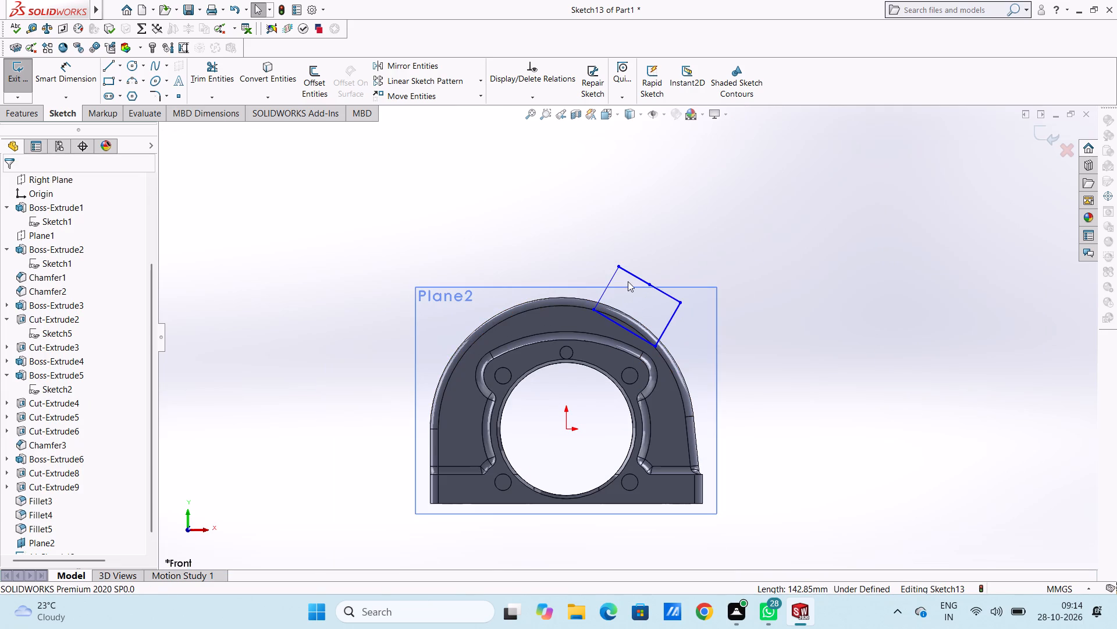
{"action": "left_click", "coordinate": [632, 272]}
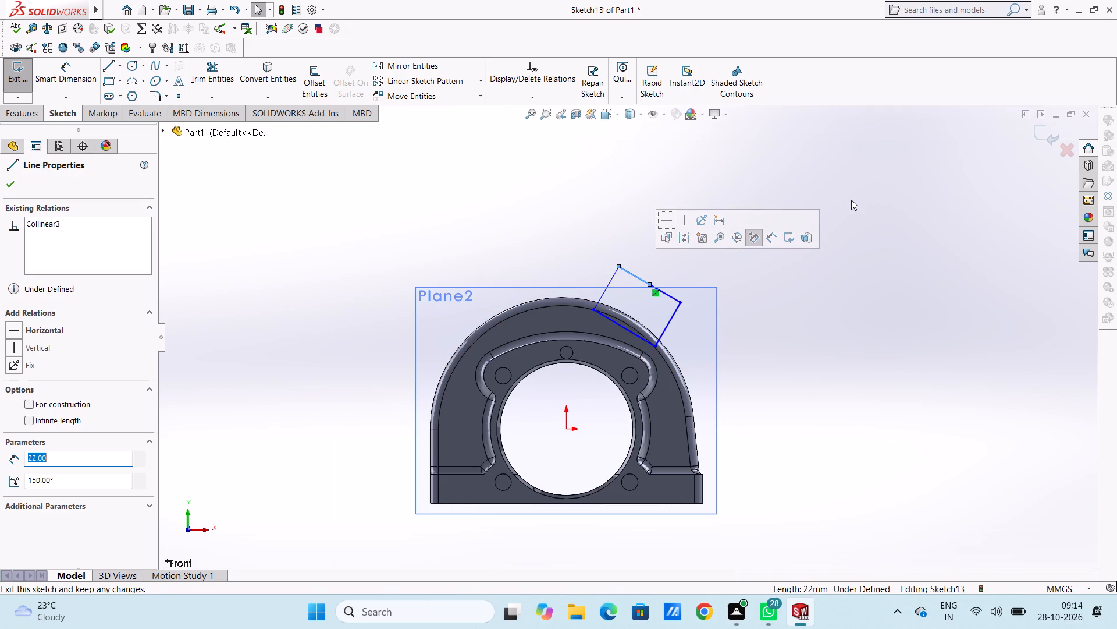
{"action": "right_click", "coordinate": [851, 199]}
{"action": "left_click", "coordinate": [891, 356]}
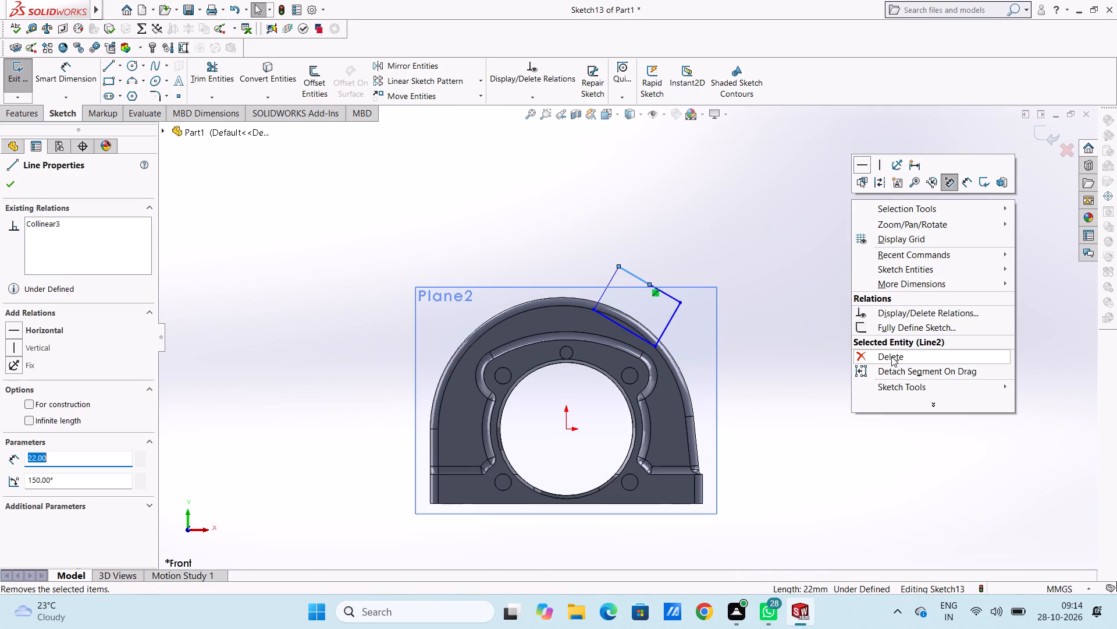
Dimension the tilted rectangle's short side running into the arch and its outer long edge.
{"action": "left_click", "coordinate": [65, 70]}
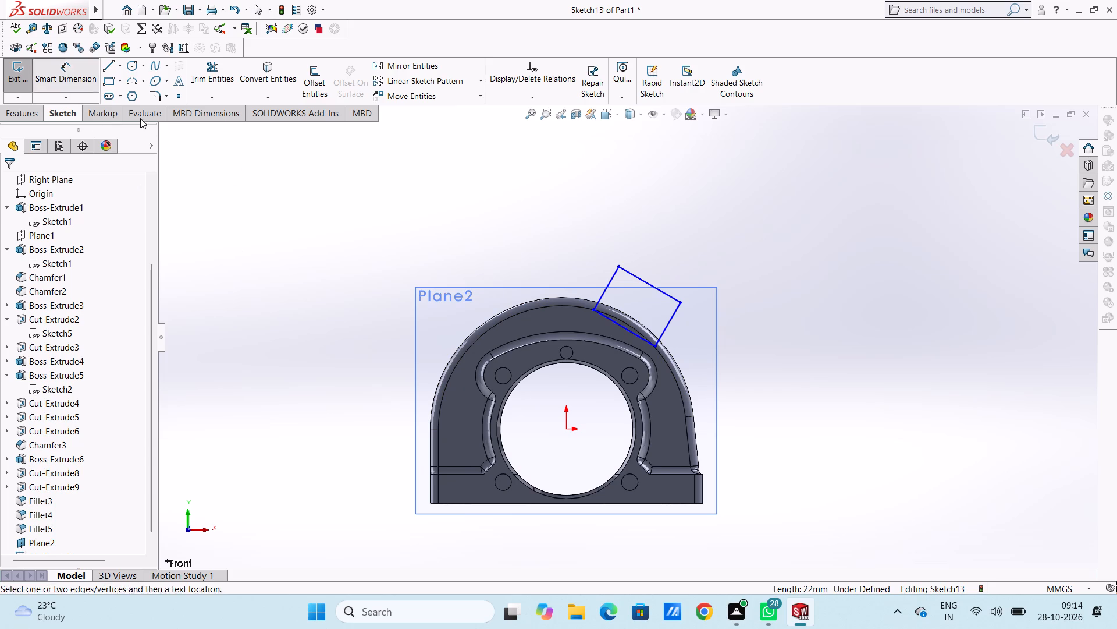
{"action": "left_click", "coordinate": [604, 289]}
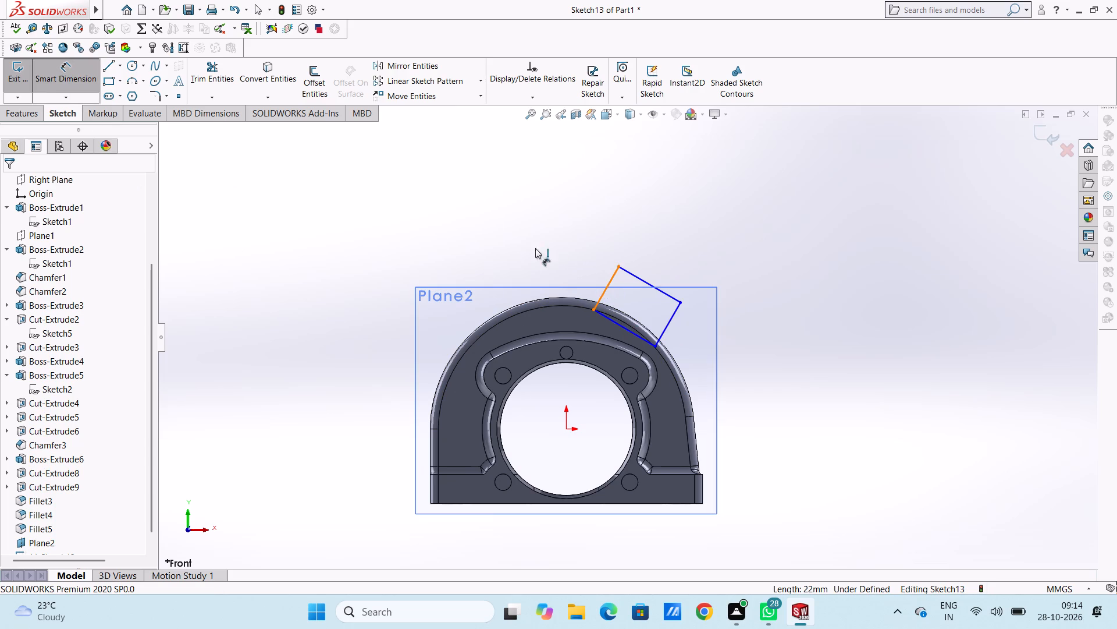
{"action": "left_click", "coordinate": [466, 204]}
{"action": "left_click", "coordinate": [408, 186]}
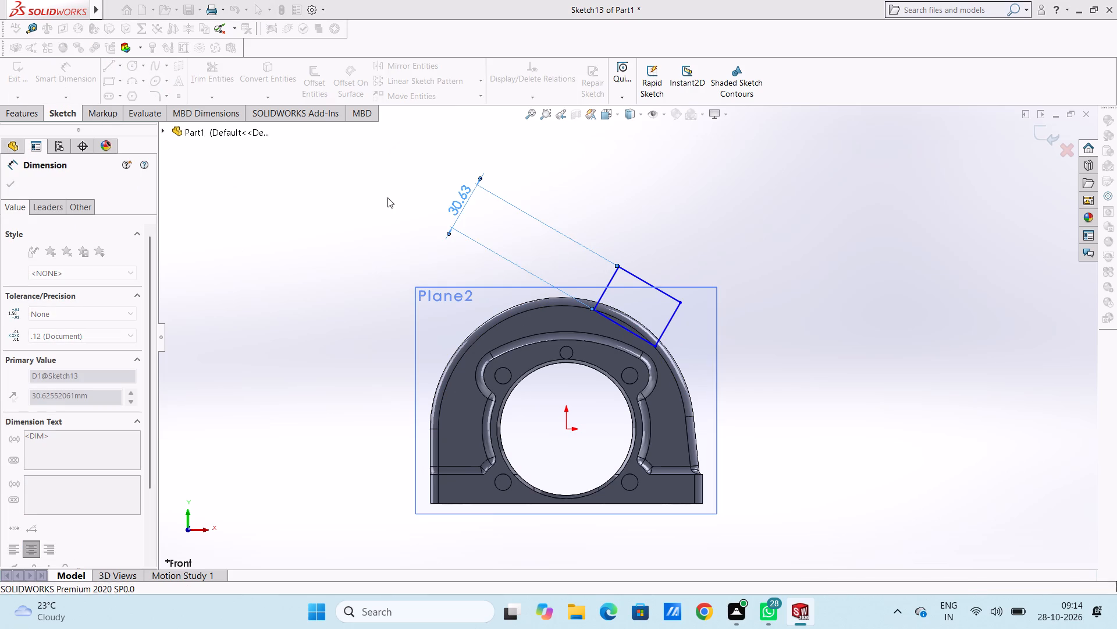
{"action": "left_click", "coordinate": [387, 197]}
{"action": "left_click", "coordinate": [636, 278]}
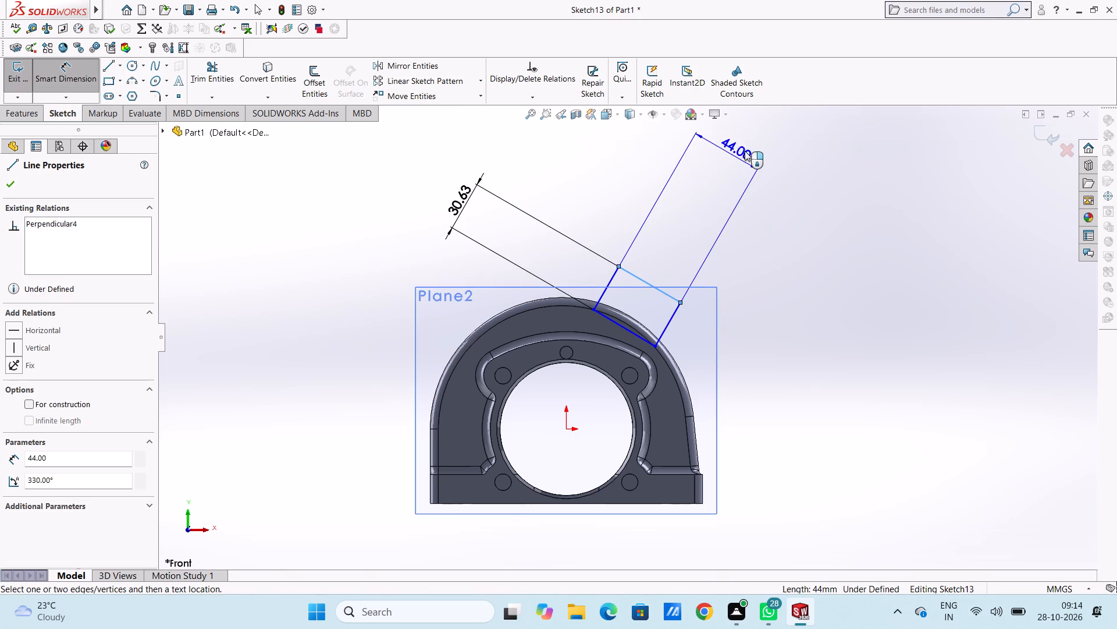
{"action": "left_click", "coordinate": [745, 150]}
{"action": "left_click", "coordinate": [696, 136]}
{"action": "left_click", "coordinate": [654, 168]}
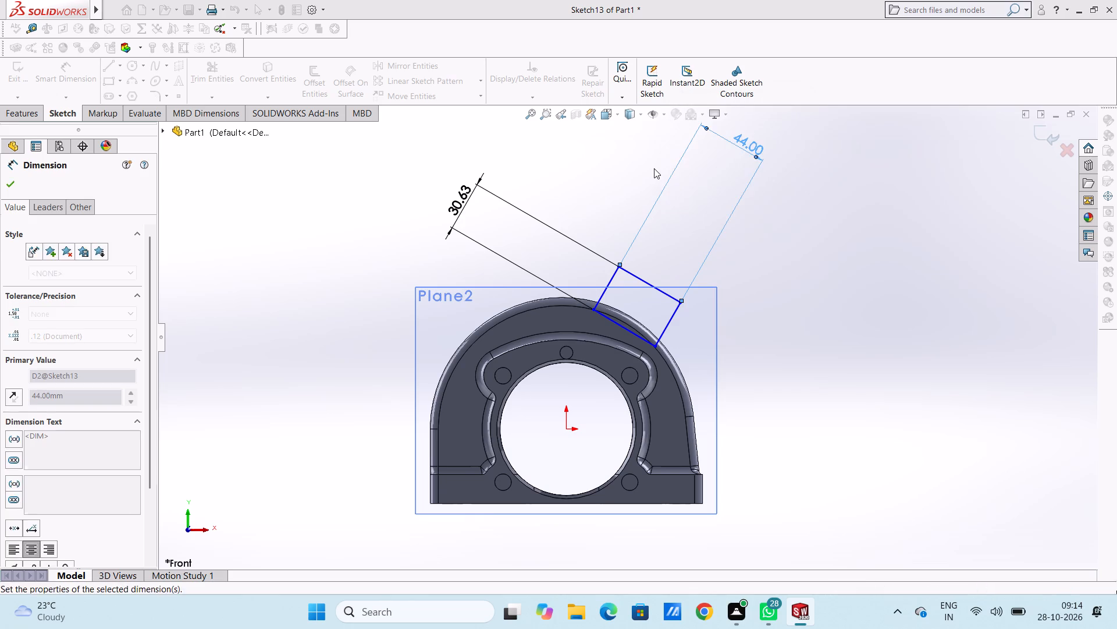
Dimension the vertical and horizontal distances from the origin to the rectangle's lowest inner corner.
{"action": "left_click", "coordinate": [565, 425]}
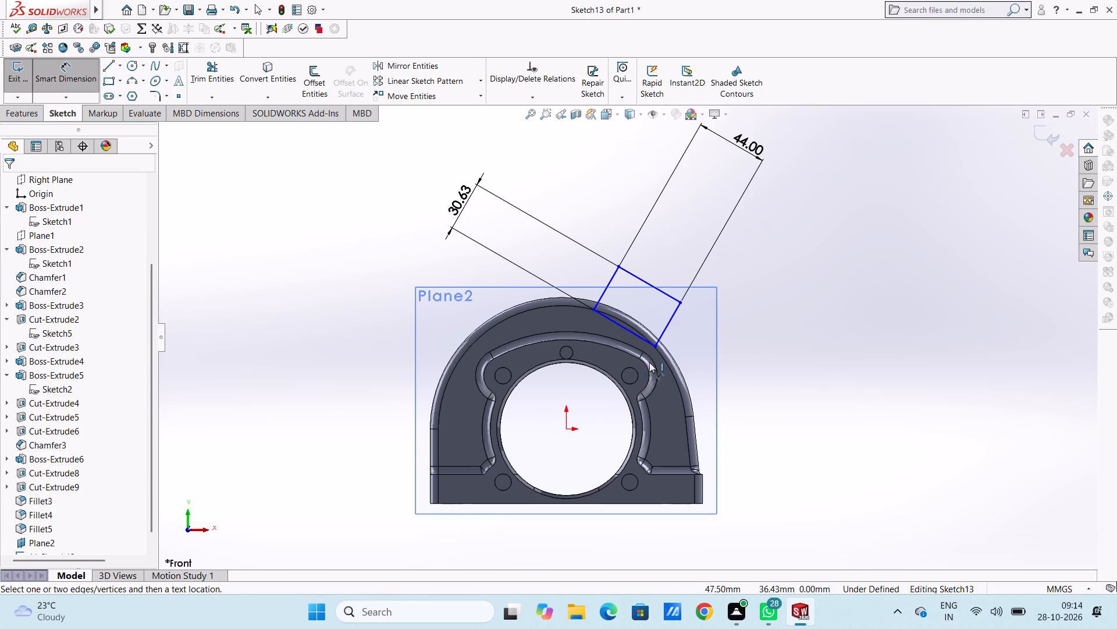
{"action": "left_click", "coordinate": [658, 348]}
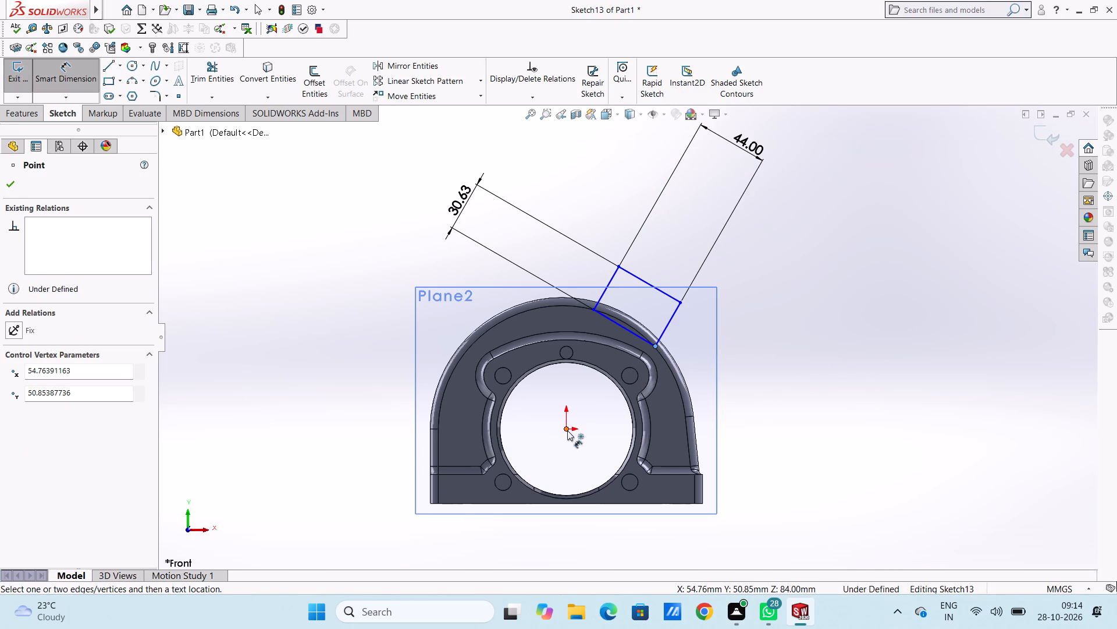
{"action": "left_click", "coordinate": [567, 430]}
{"action": "left_click", "coordinate": [927, 379]}
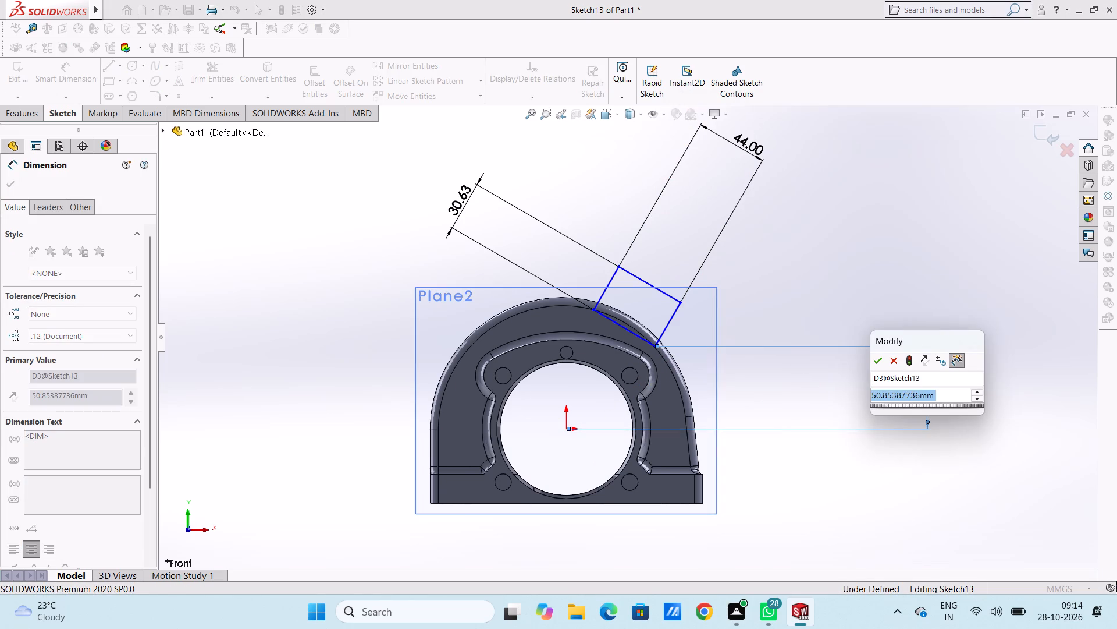
{"action": "left_click", "coordinate": [875, 362]}
{"action": "left_click", "coordinate": [841, 363]}
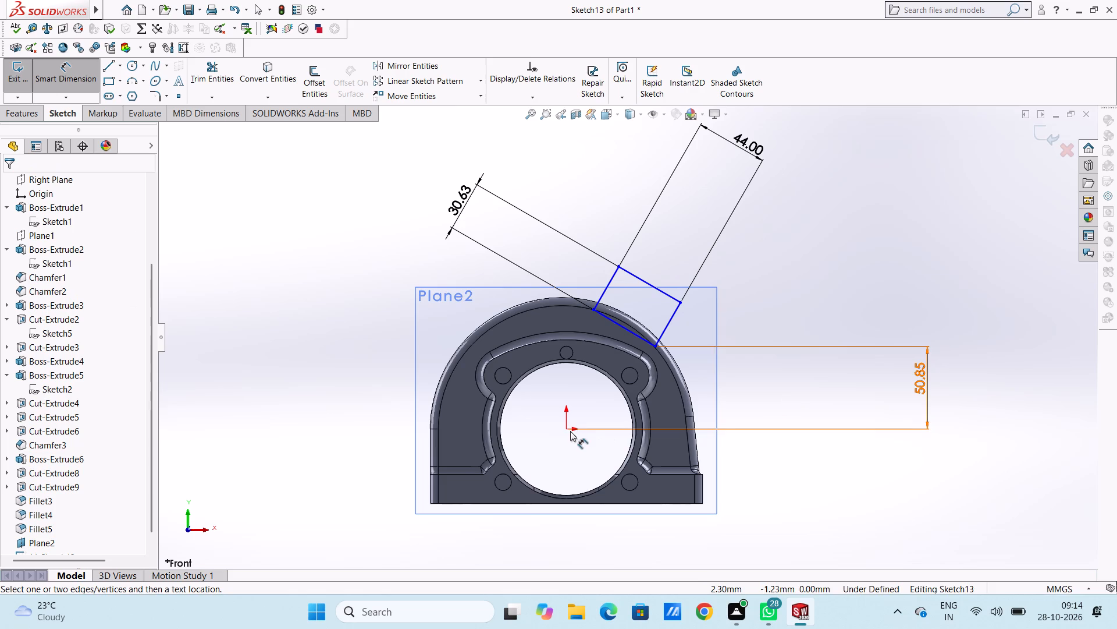
{"action": "left_click", "coordinate": [566, 430]}
{"action": "left_click", "coordinate": [655, 347]}
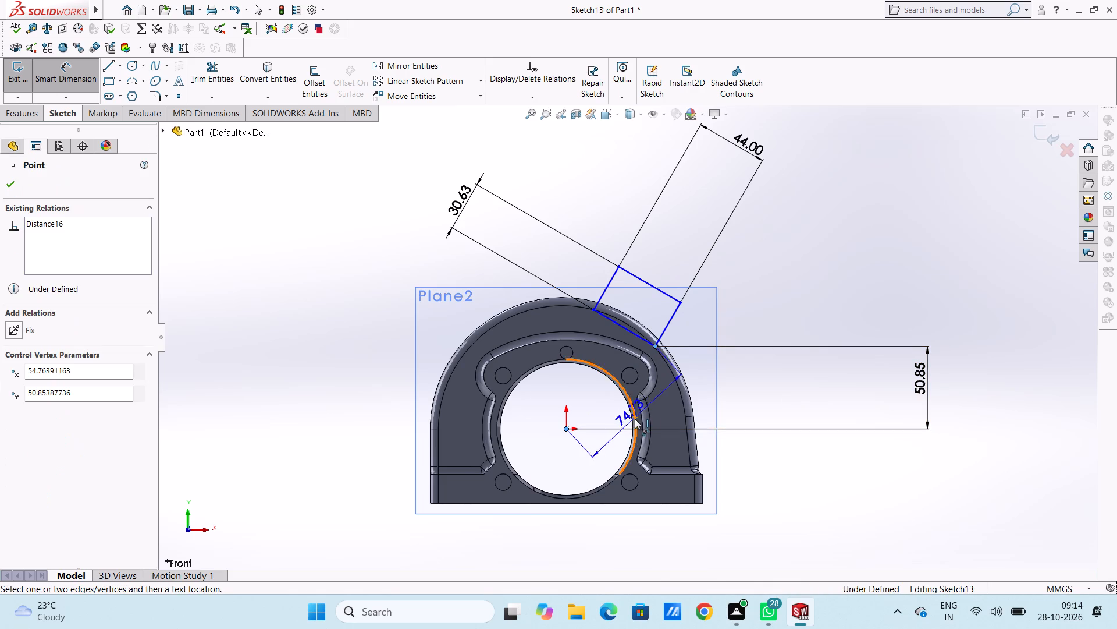
{"action": "scroll", "coordinate": [635, 419], "scroll_direction": "up", "scroll_amount": 5}
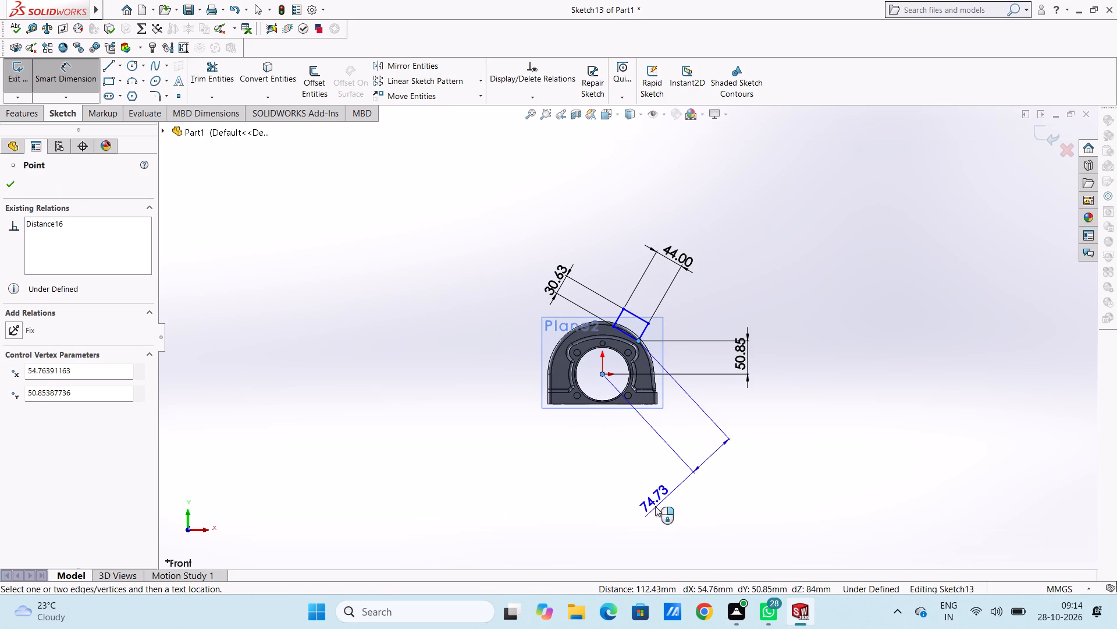
{"action": "left_click", "coordinate": [608, 522]}
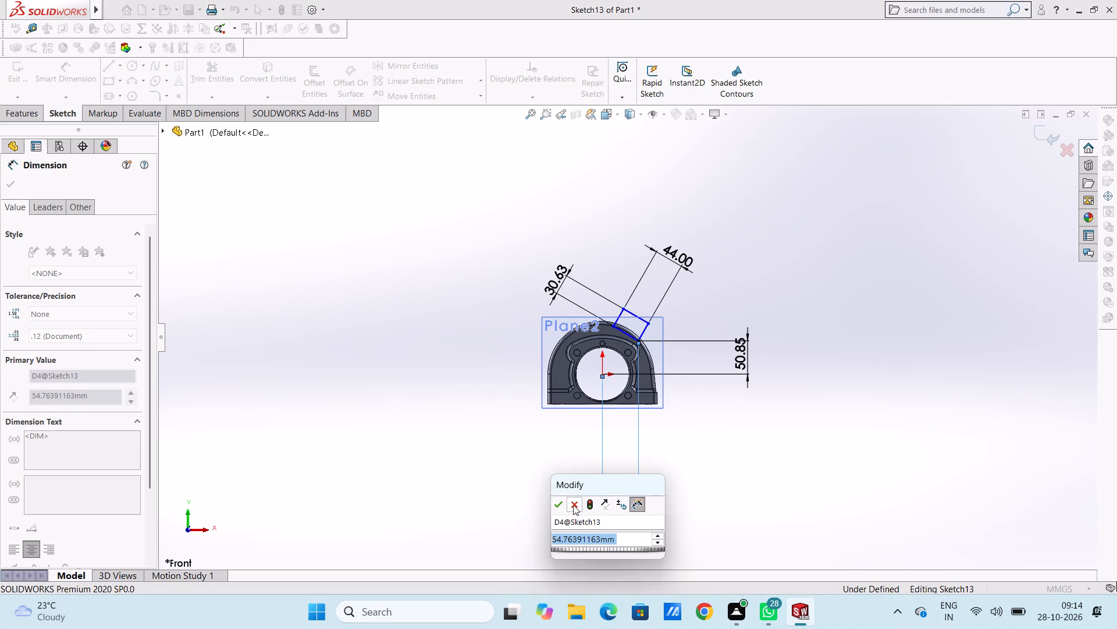
{"action": "left_click", "coordinate": [557, 505]}
{"action": "left_click", "coordinate": [557, 474]}
Dimension the vertical distance from the origin to the rectangle's upper inner corner on the arch.
{"action": "scroll", "coordinate": [664, 359], "scroll_direction": "down", "scroll_amount": 4}
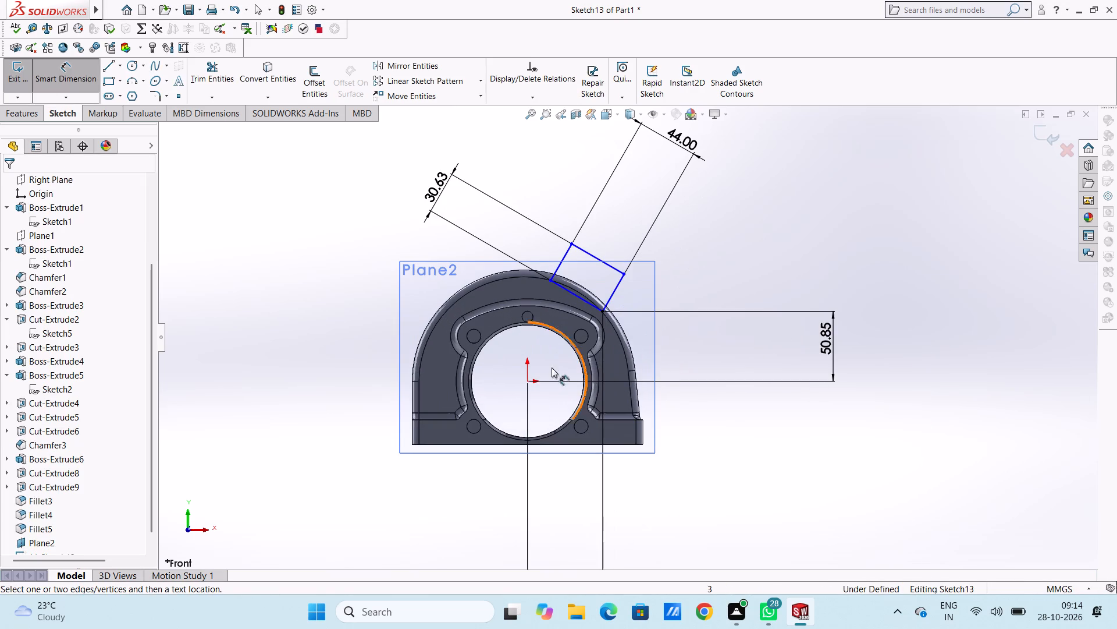
{"action": "left_click", "coordinate": [527, 381]}
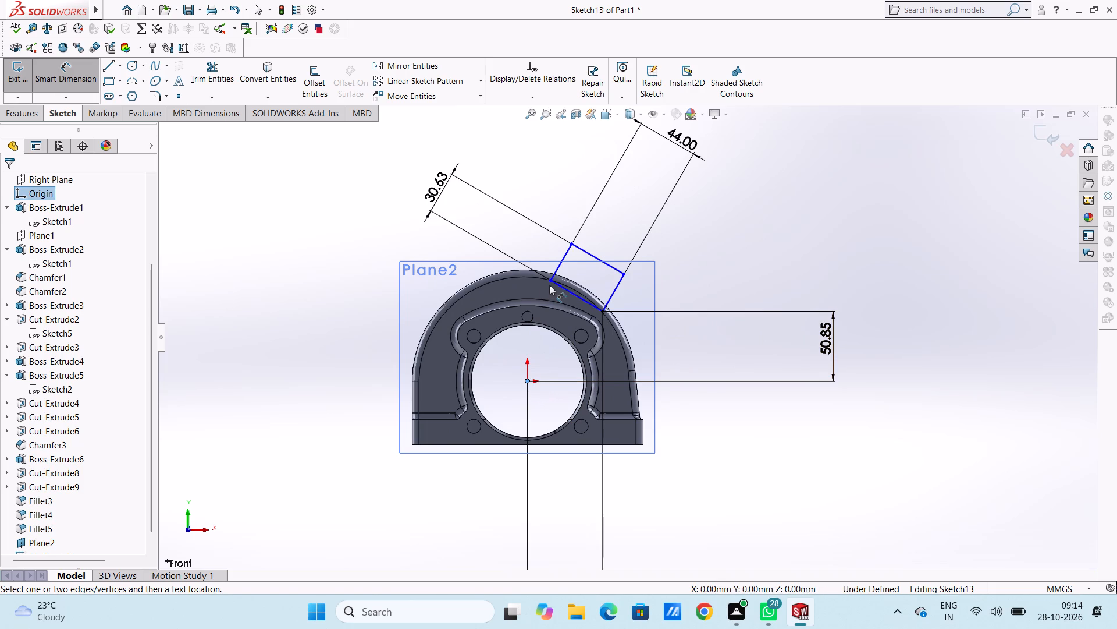
{"action": "left_click", "coordinate": [550, 280]}
{"action": "left_click", "coordinate": [323, 324]}
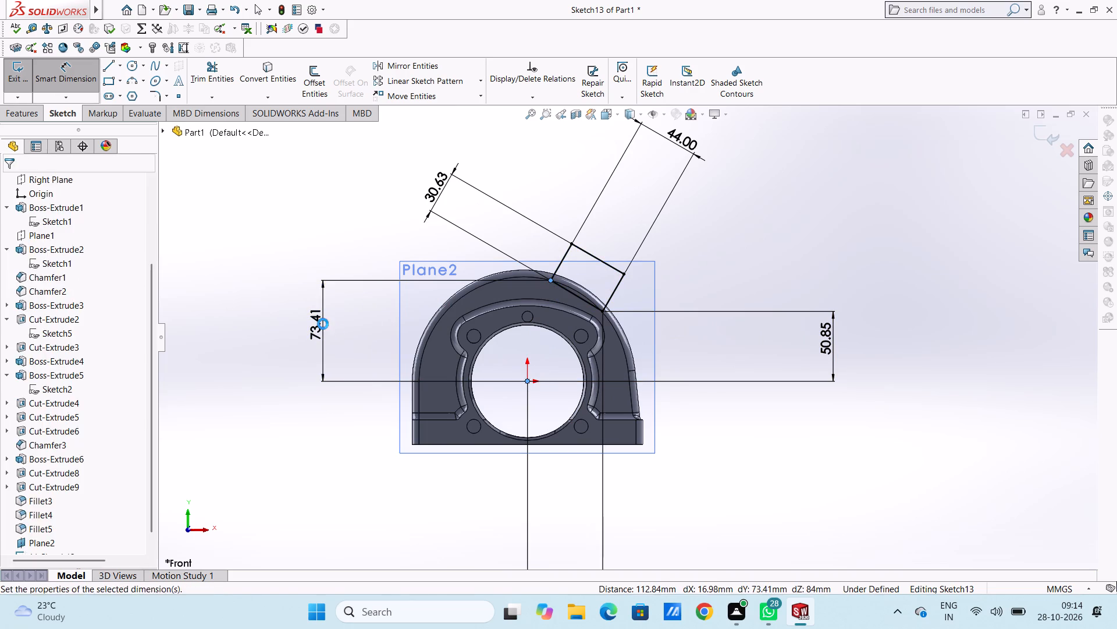
{"action": "left_click", "coordinate": [274, 312]}
{"action": "left_click", "coordinate": [285, 278]}
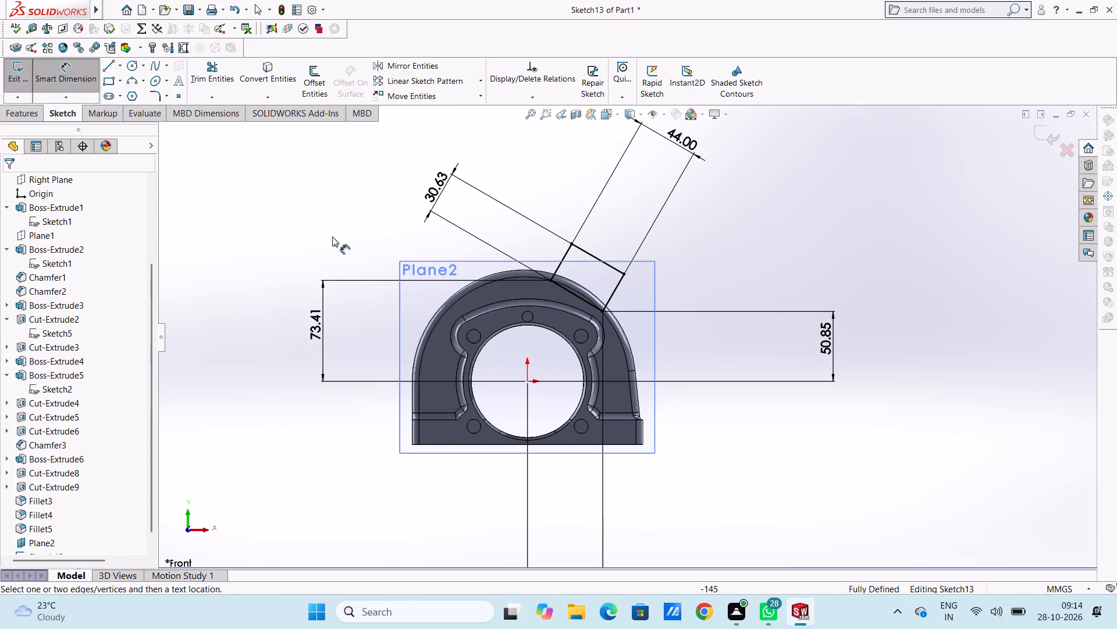
Extrude the tilted rectangle as a Mid Plane boss 50 mm deep, merged with the housing.
{"action": "middle_click_drag", "start_coordinate": [355, 217], "coordinate": [329, 268]}
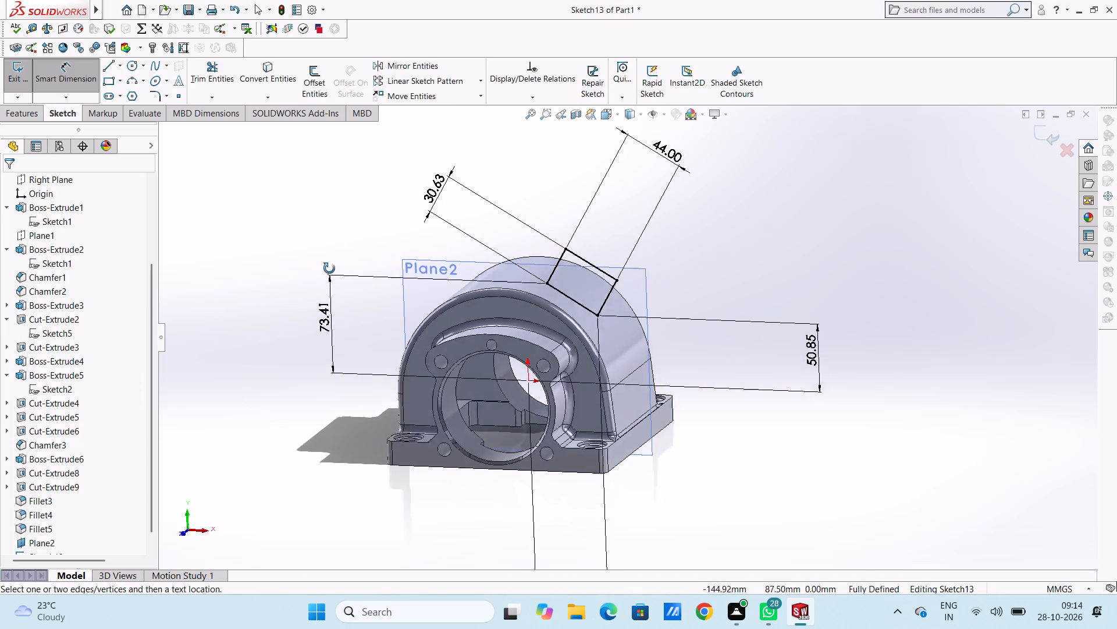
{"action": "middle_click_drag", "start_coordinate": [329, 268], "coordinate": [312, 329]}
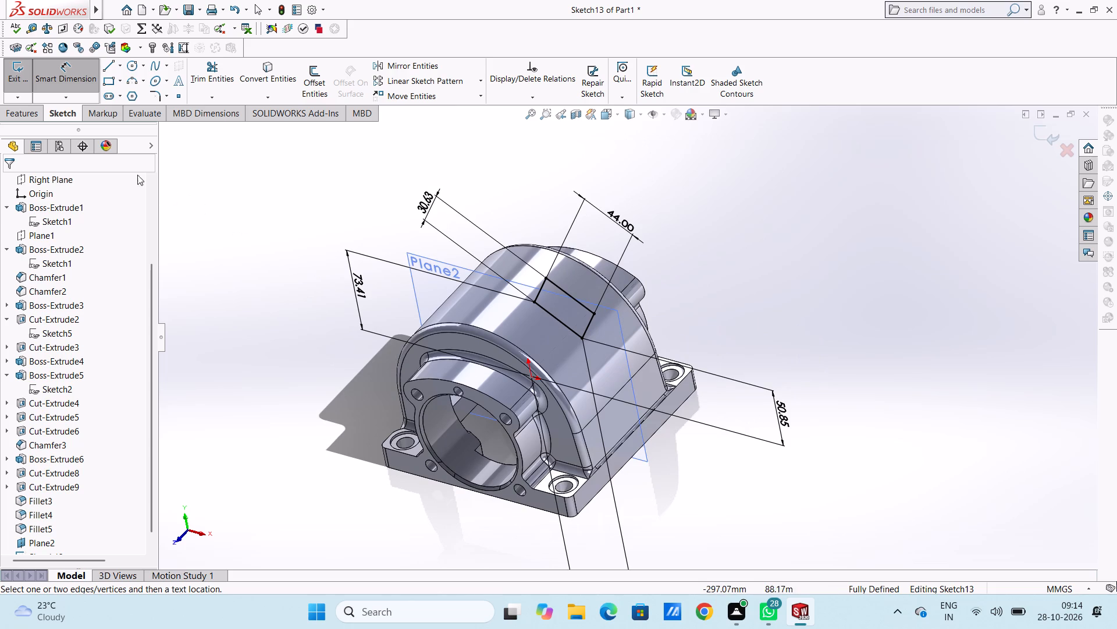
{"action": "left_click", "coordinate": [70, 79]}
{"action": "left_click", "coordinate": [32, 114]}
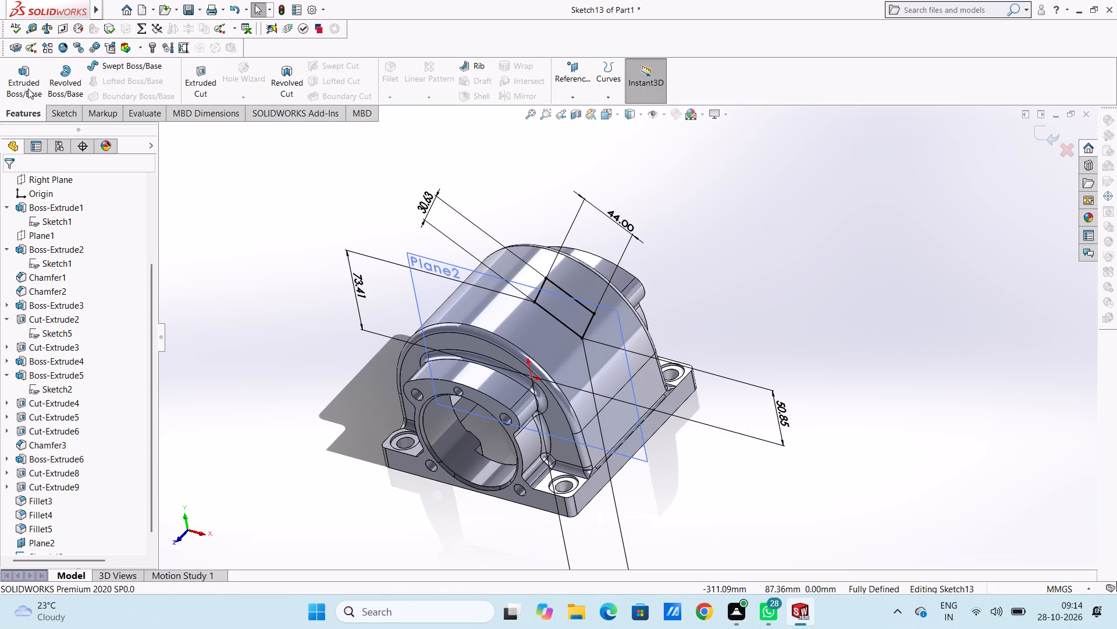
{"action": "left_click", "coordinate": [23, 76]}
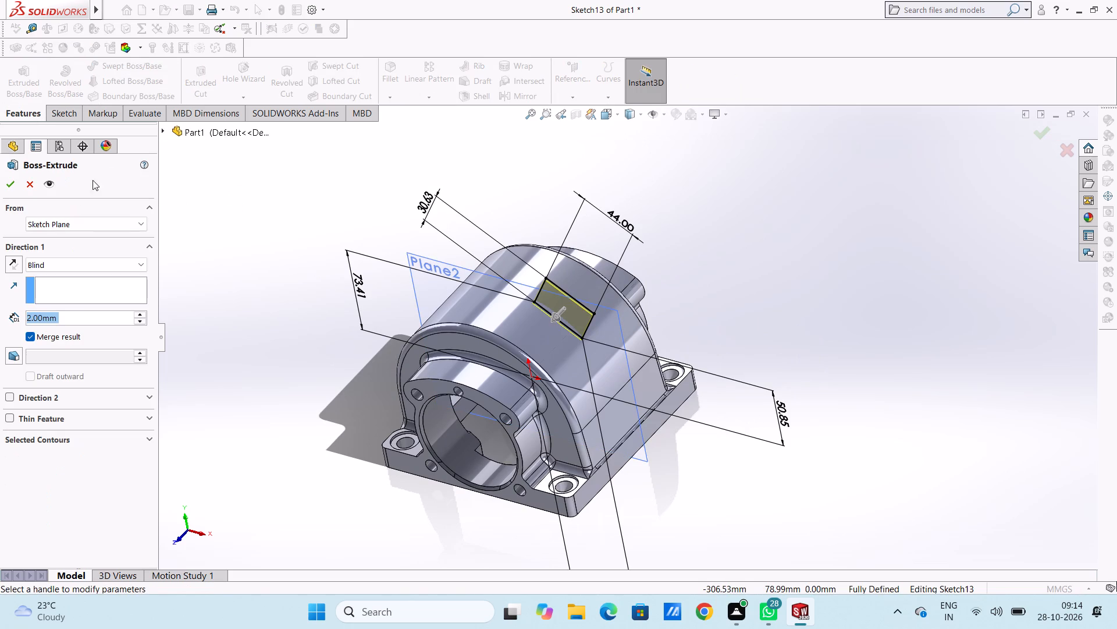
{"action": "left_click", "coordinate": [105, 262]}
{"action": "left_click", "coordinate": [88, 343]}
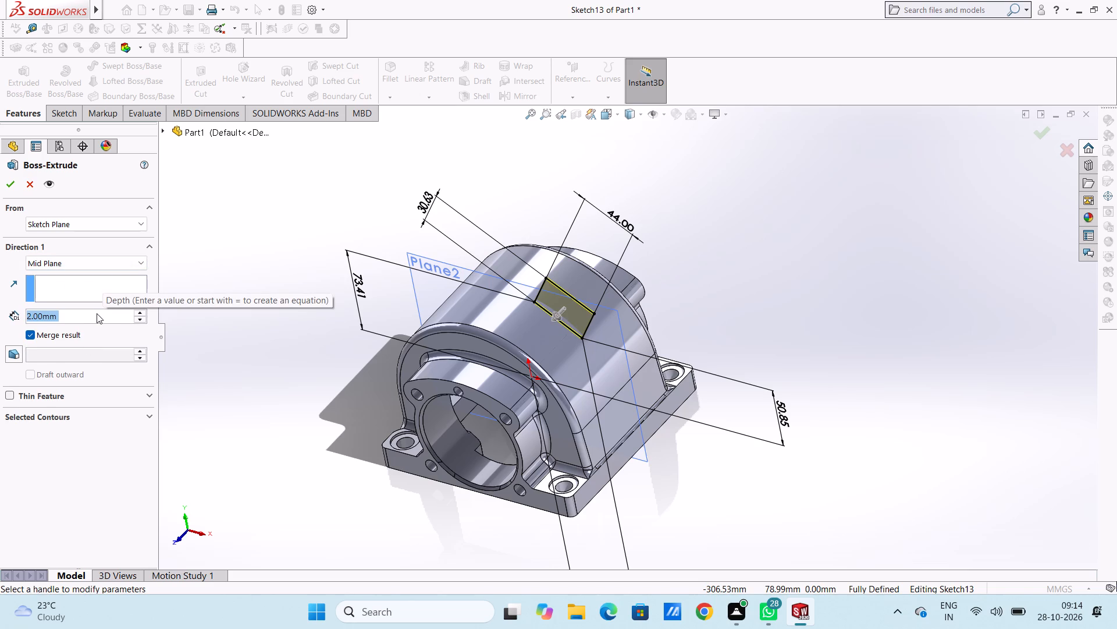
{"action": "type", "text": "50"}
{"action": "key", "text": "Return"}
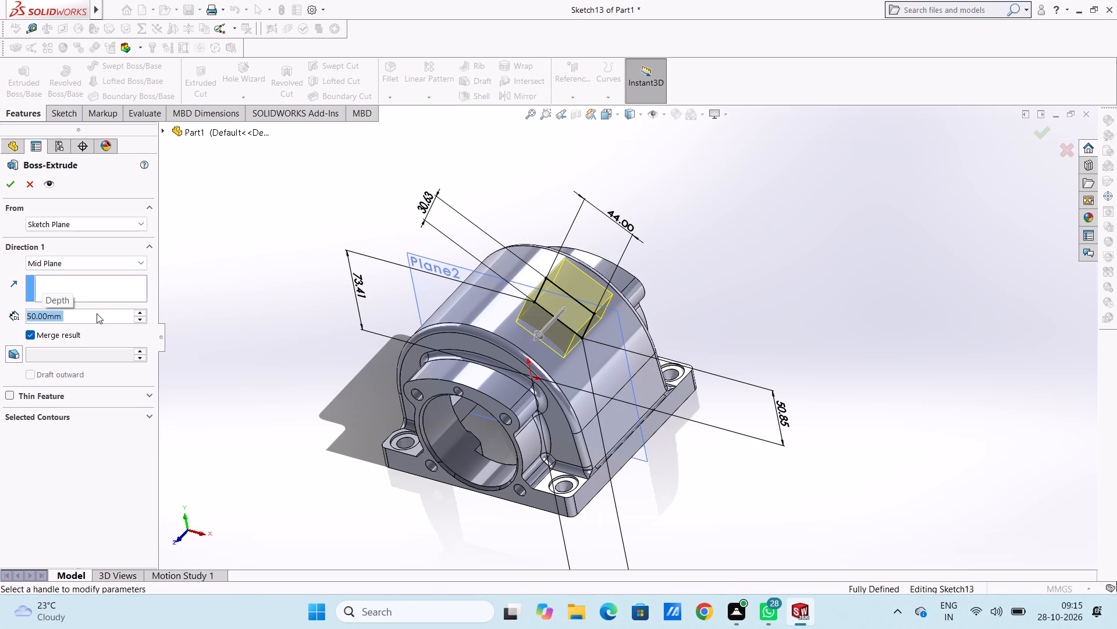
{"action": "left_click", "coordinate": [7, 189]}
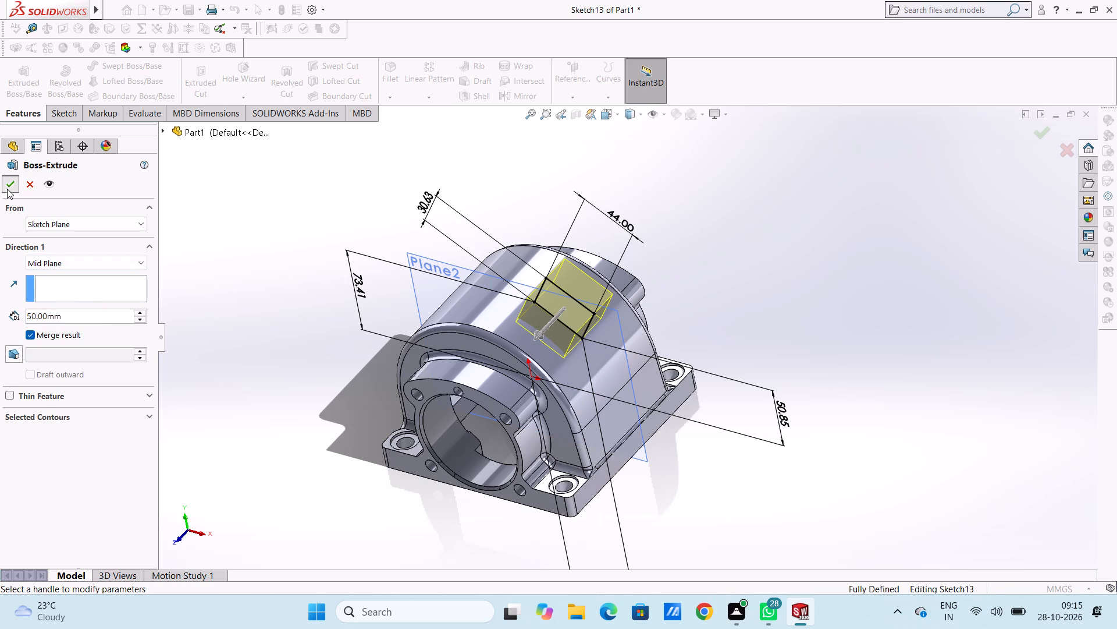
{"action": "left_click", "coordinate": [262, 285]}
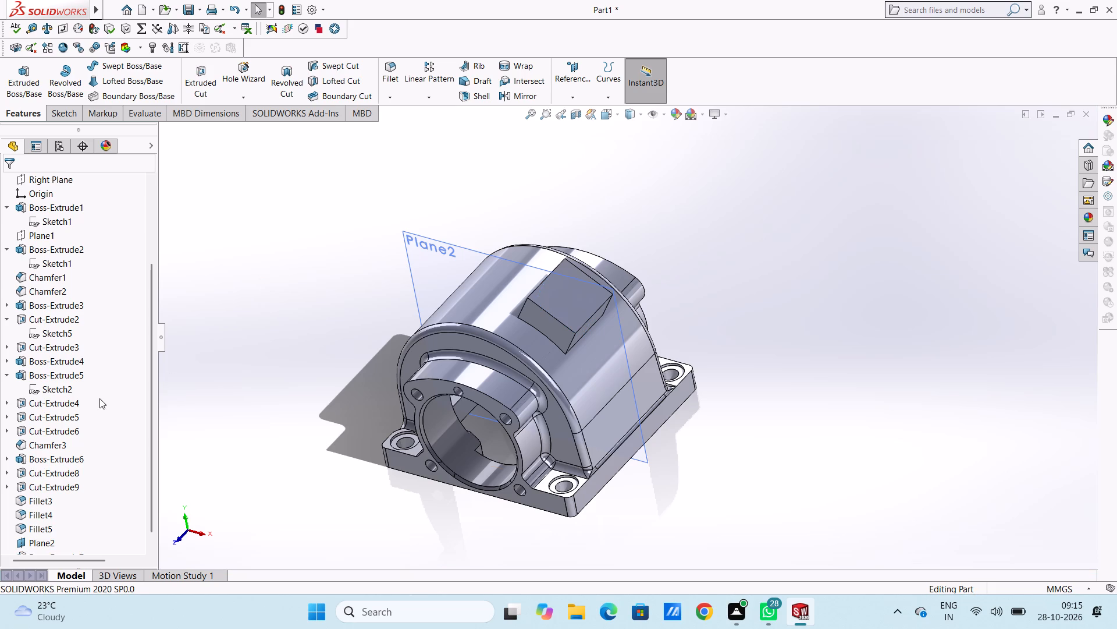
Hide Plane2, the mid-length sketch plane of the tilted boss.
{"action": "scroll", "coordinate": [106, 444], "scroll_direction": "down", "scroll_amount": 6}
{"action": "left_click", "coordinate": [52, 532]}
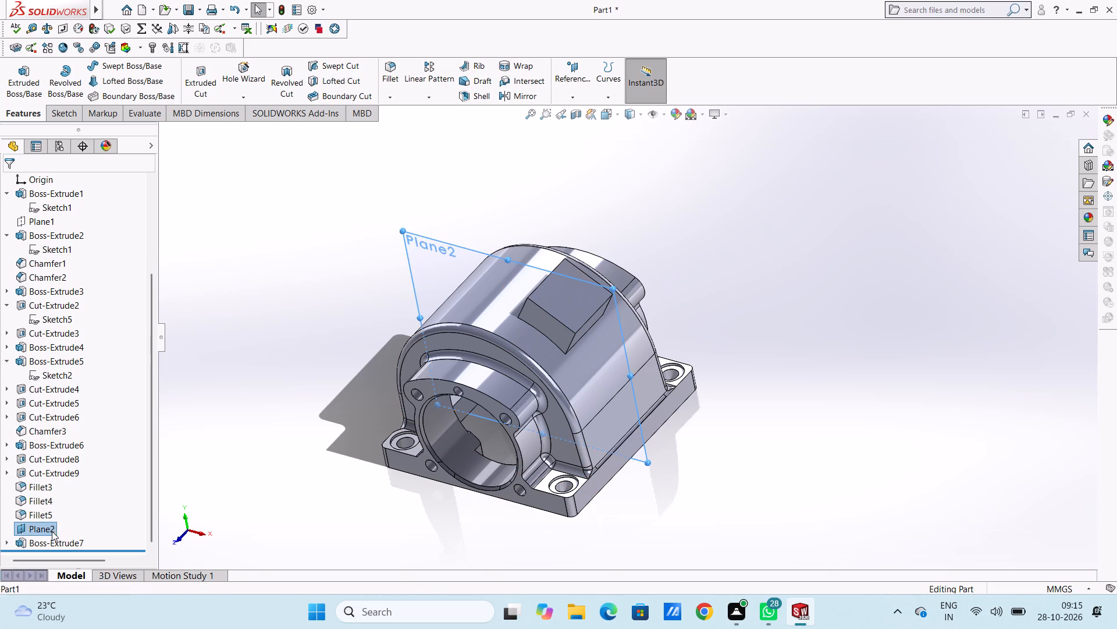
{"action": "left_click", "coordinate": [74, 516]}
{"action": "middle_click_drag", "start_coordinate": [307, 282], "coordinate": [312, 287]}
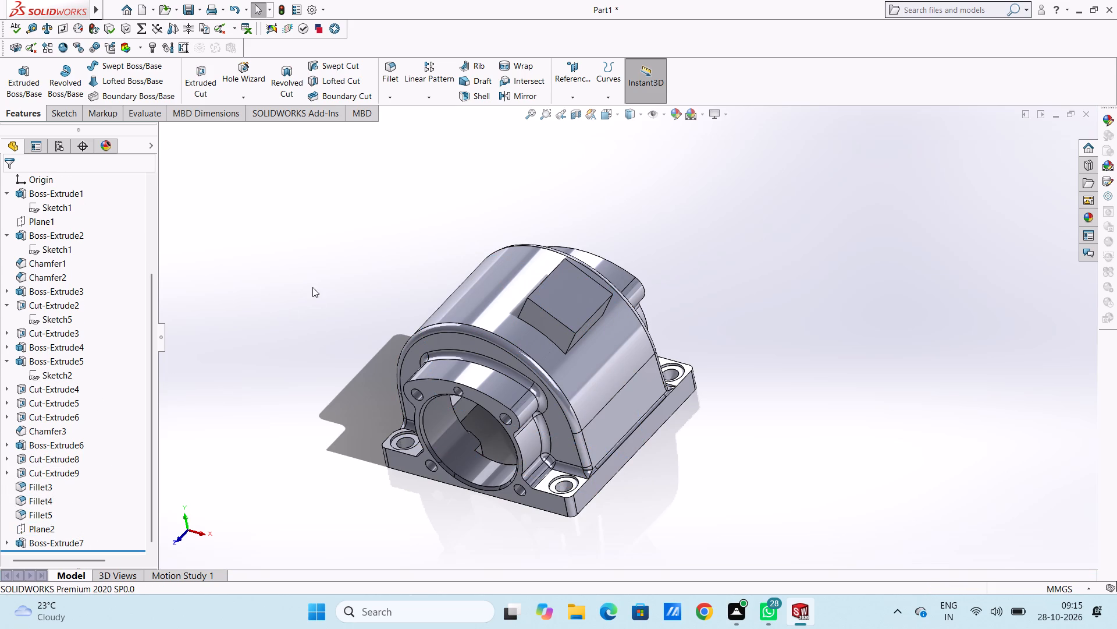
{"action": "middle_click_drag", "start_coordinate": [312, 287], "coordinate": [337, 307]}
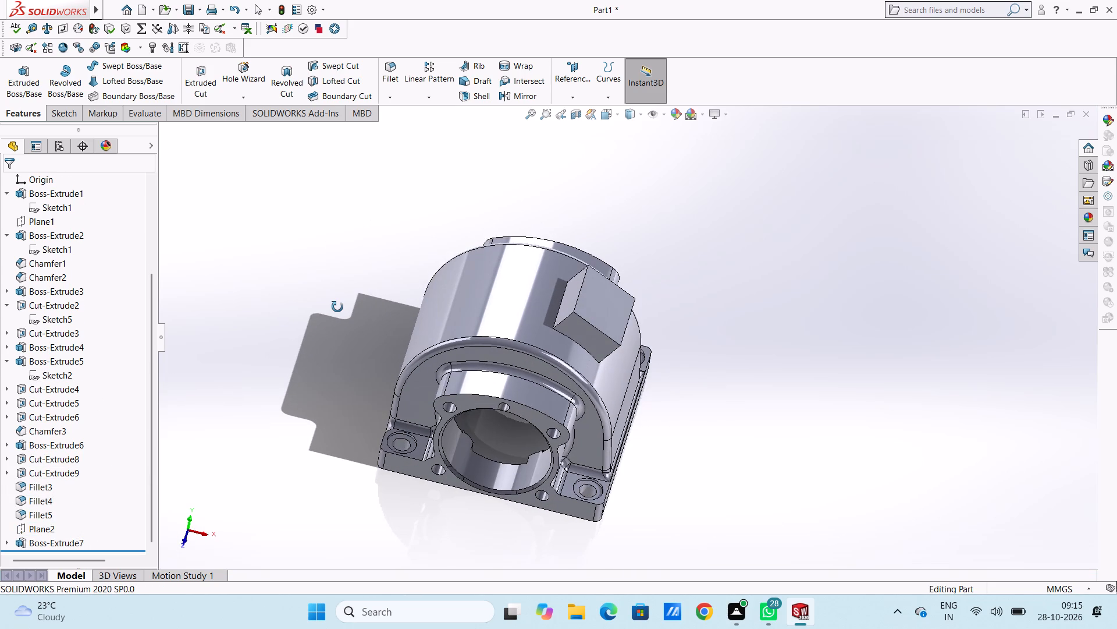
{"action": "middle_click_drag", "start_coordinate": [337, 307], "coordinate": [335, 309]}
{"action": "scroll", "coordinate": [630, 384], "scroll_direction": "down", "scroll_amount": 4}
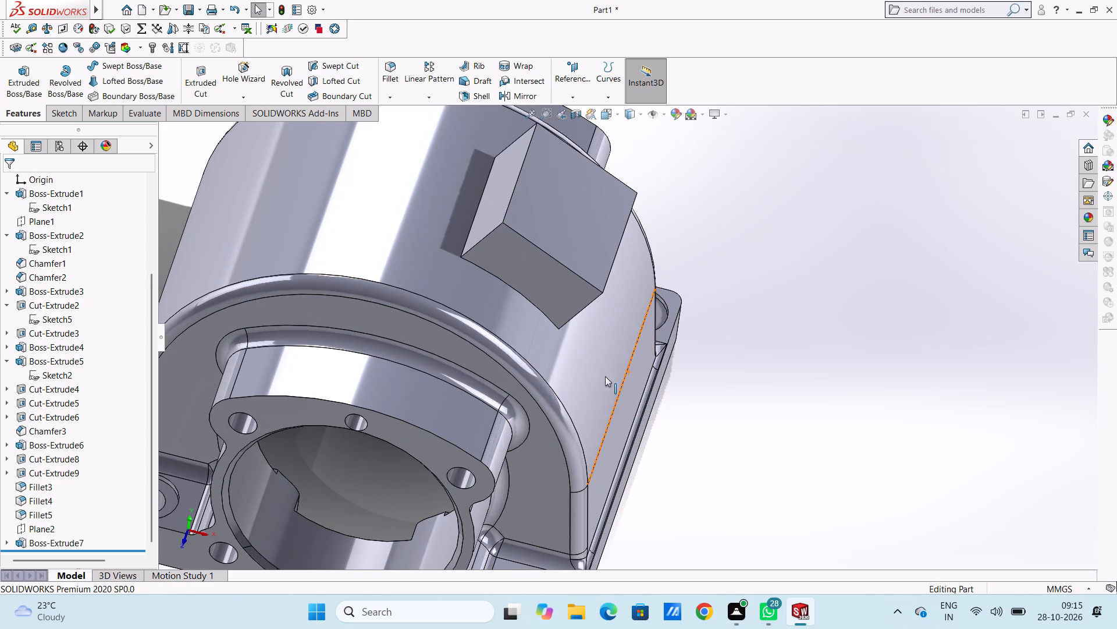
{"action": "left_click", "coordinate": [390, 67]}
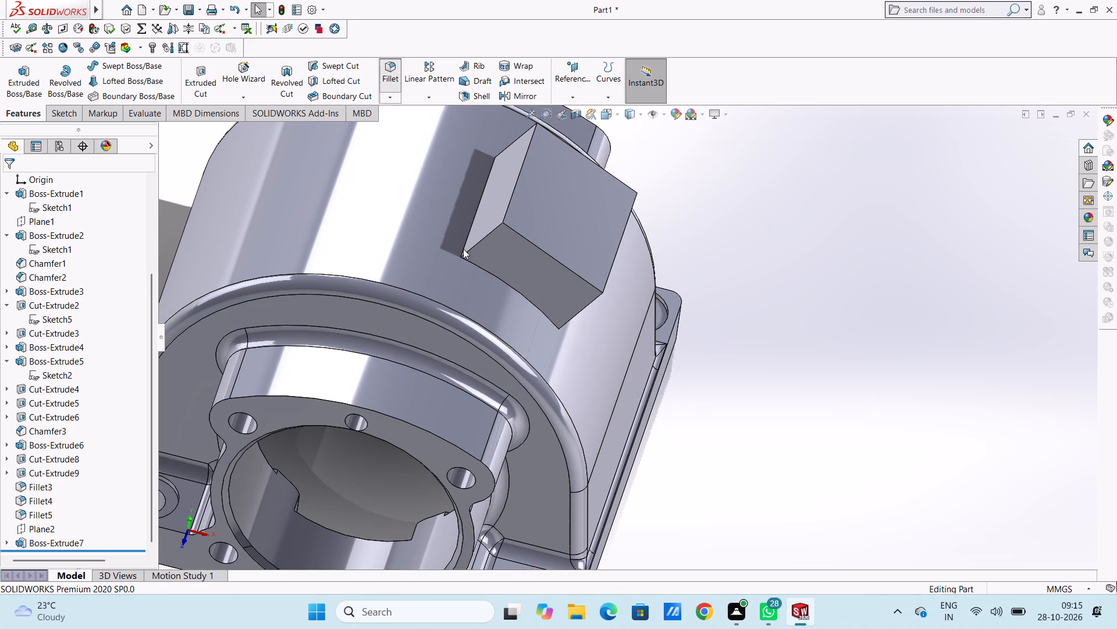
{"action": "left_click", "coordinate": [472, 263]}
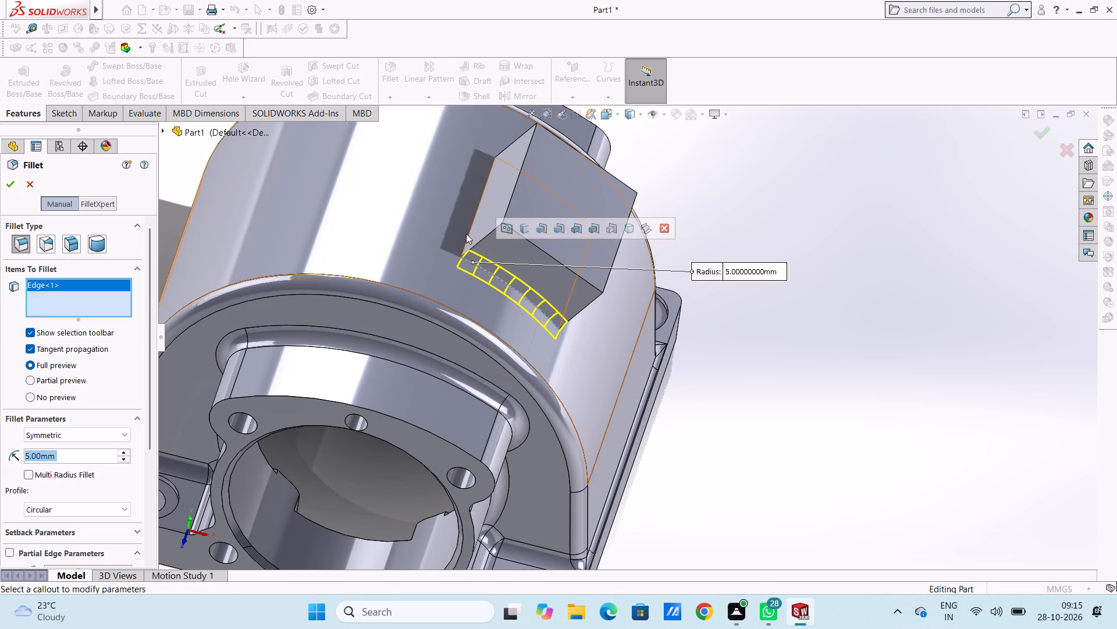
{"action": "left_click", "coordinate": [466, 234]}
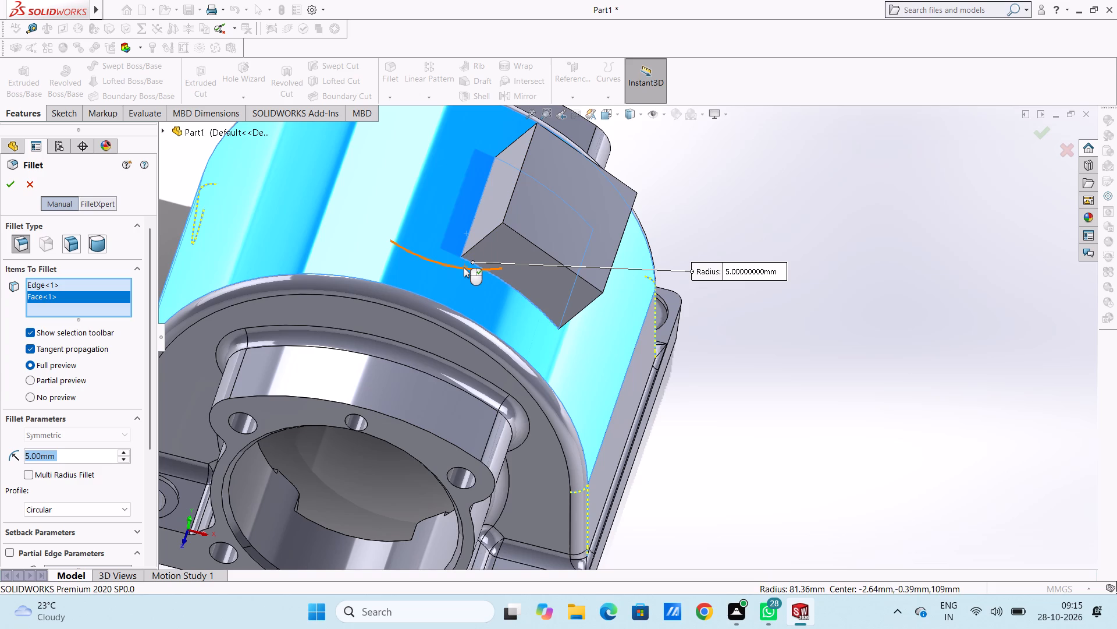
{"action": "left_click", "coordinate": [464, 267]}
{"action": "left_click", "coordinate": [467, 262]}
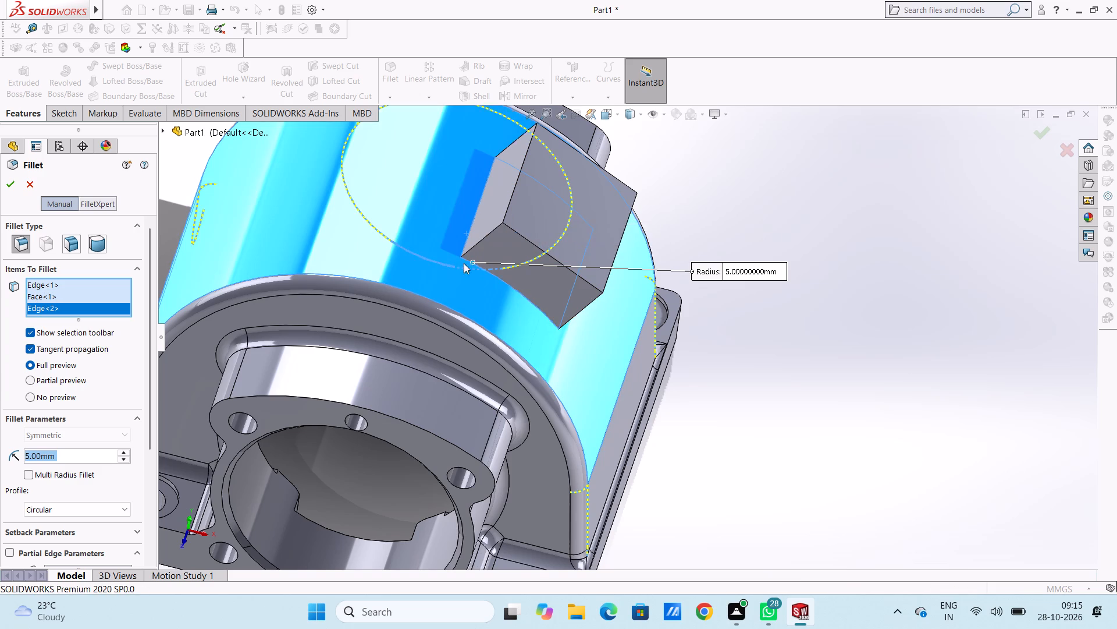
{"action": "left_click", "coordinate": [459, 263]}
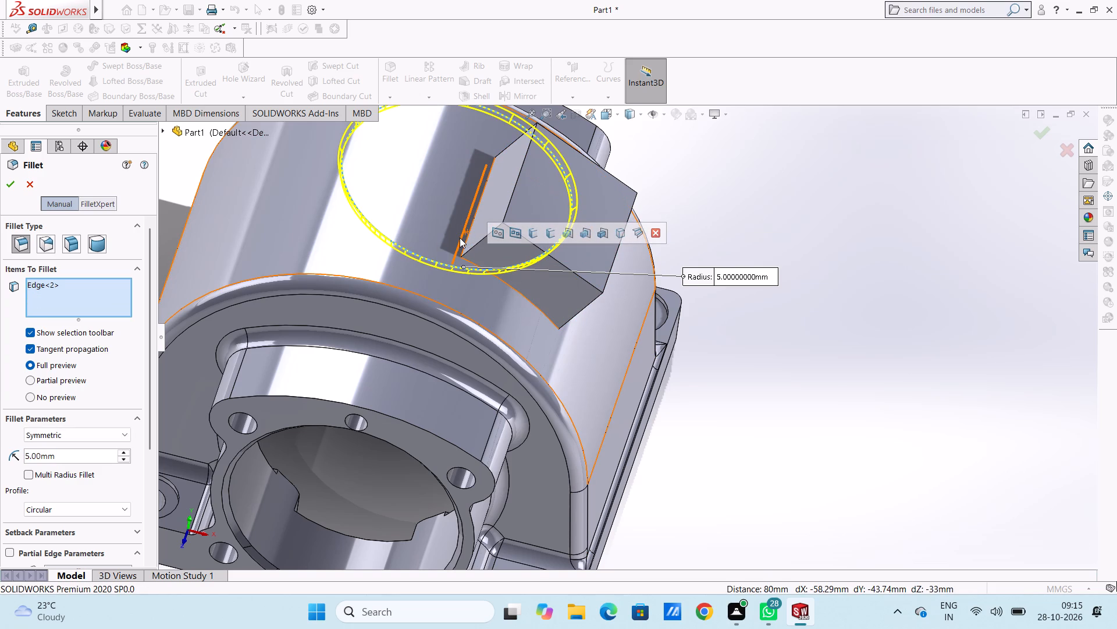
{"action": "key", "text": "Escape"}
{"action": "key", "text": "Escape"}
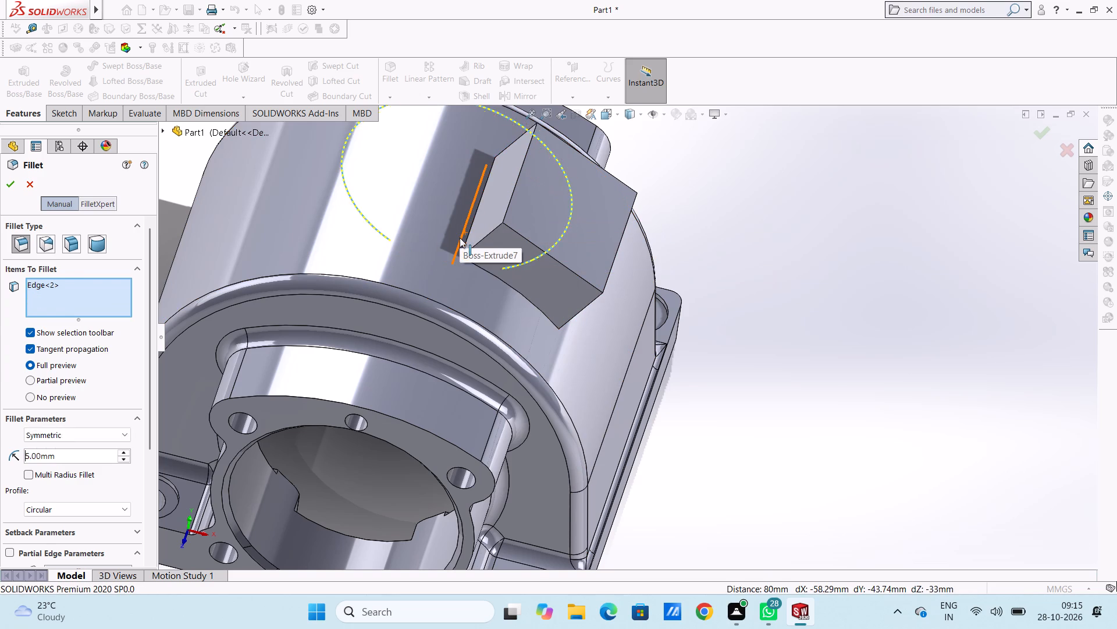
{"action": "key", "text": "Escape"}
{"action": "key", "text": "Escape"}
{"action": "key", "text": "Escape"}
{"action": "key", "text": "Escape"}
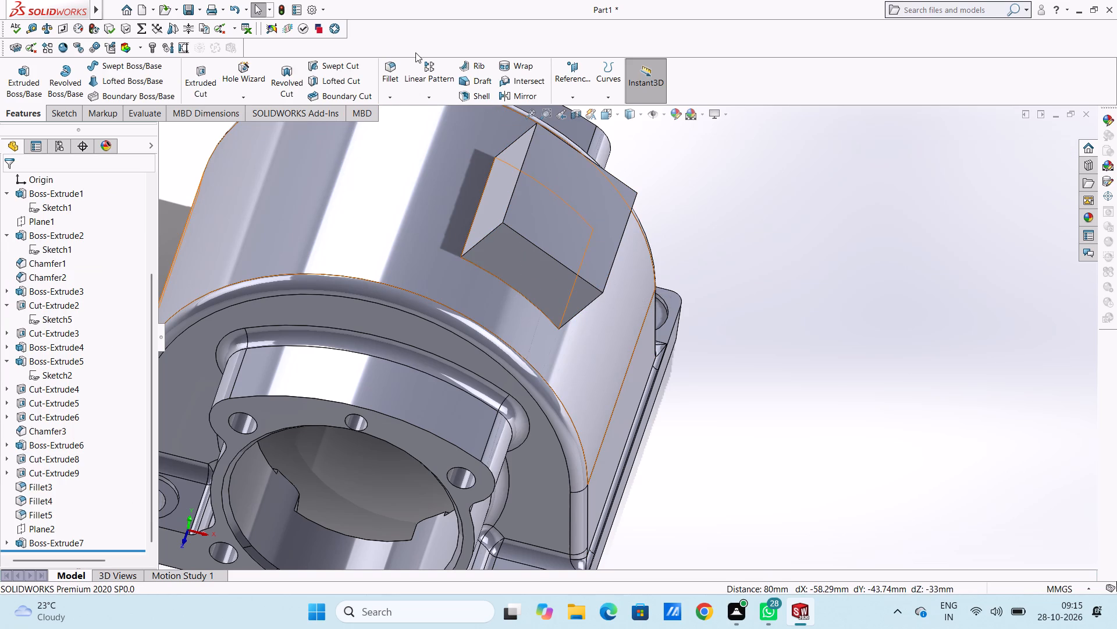
Fillet the four edges where the tilted boss meets the arch cover with a 3 mm radius.
{"action": "left_click", "coordinate": [395, 73]}
{"action": "scroll", "coordinate": [497, 284], "scroll_direction": "down", "scroll_amount": 4}
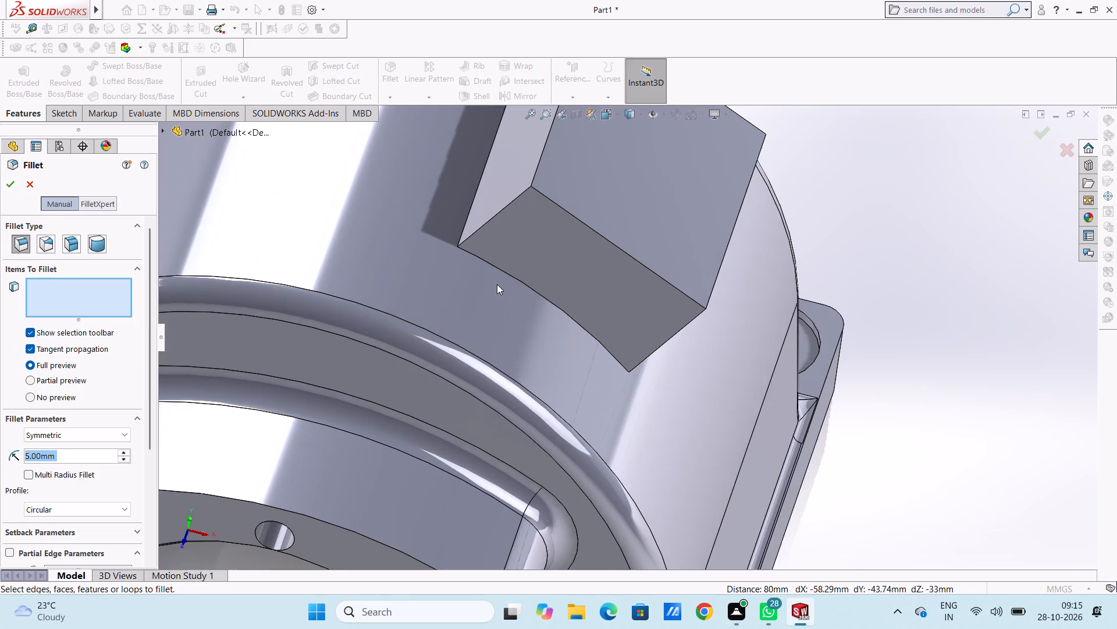
{"action": "left_click", "coordinate": [489, 257]}
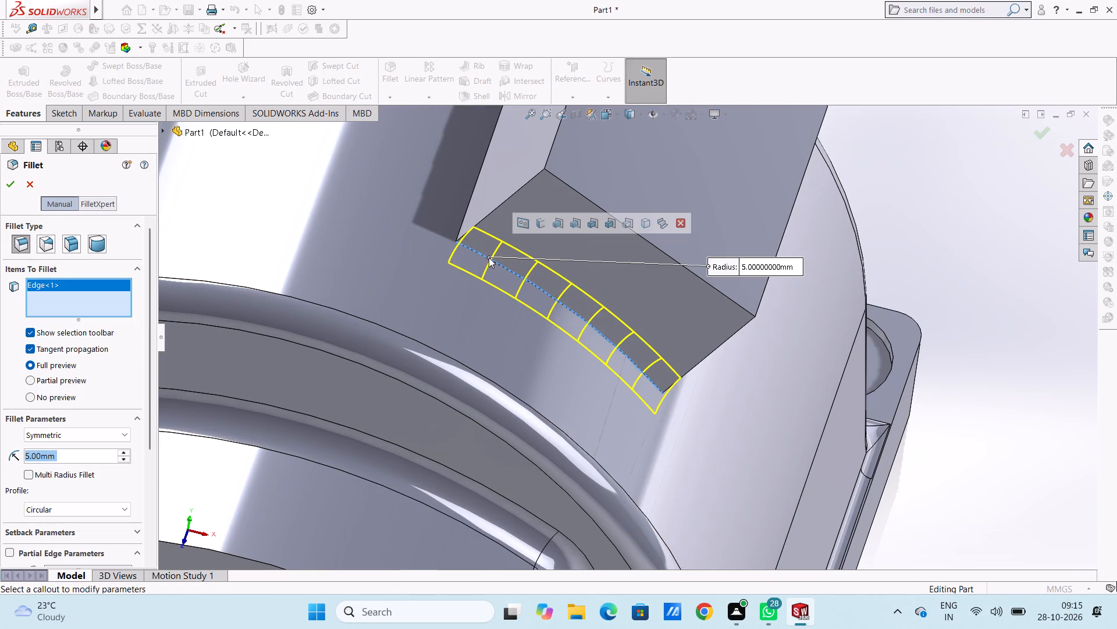
{"action": "scroll", "coordinate": [471, 218], "scroll_direction": "up", "scroll_amount": 5}
{"action": "middle_click_drag", "start_coordinate": [507, 212], "coordinate": [510, 357]}
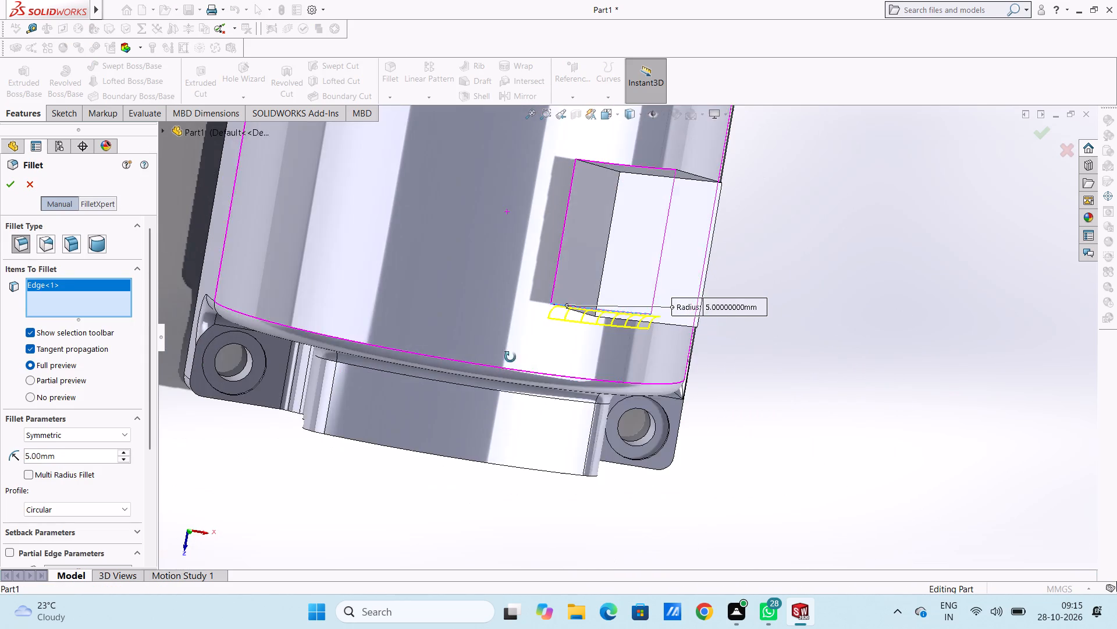
{"action": "scroll", "coordinate": [557, 256], "scroll_direction": "down", "scroll_amount": 5}
{"action": "left_click", "coordinate": [590, 224]}
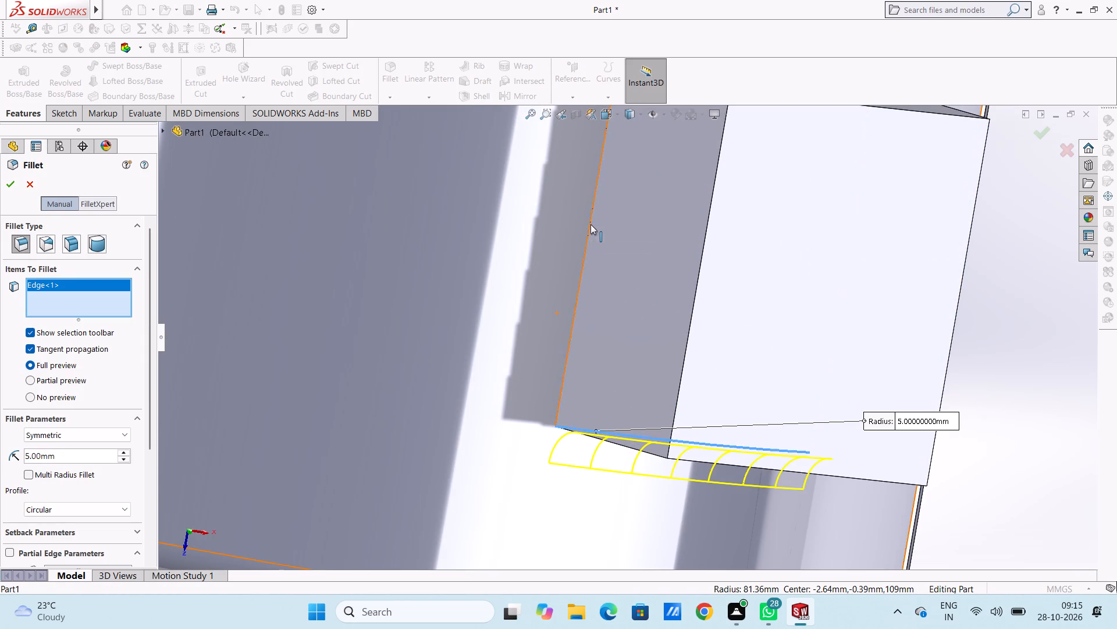
{"action": "scroll", "coordinate": [590, 224], "scroll_direction": "up", "scroll_amount": 6}
{"action": "middle_click_drag", "start_coordinate": [677, 204], "coordinate": [622, 319]}
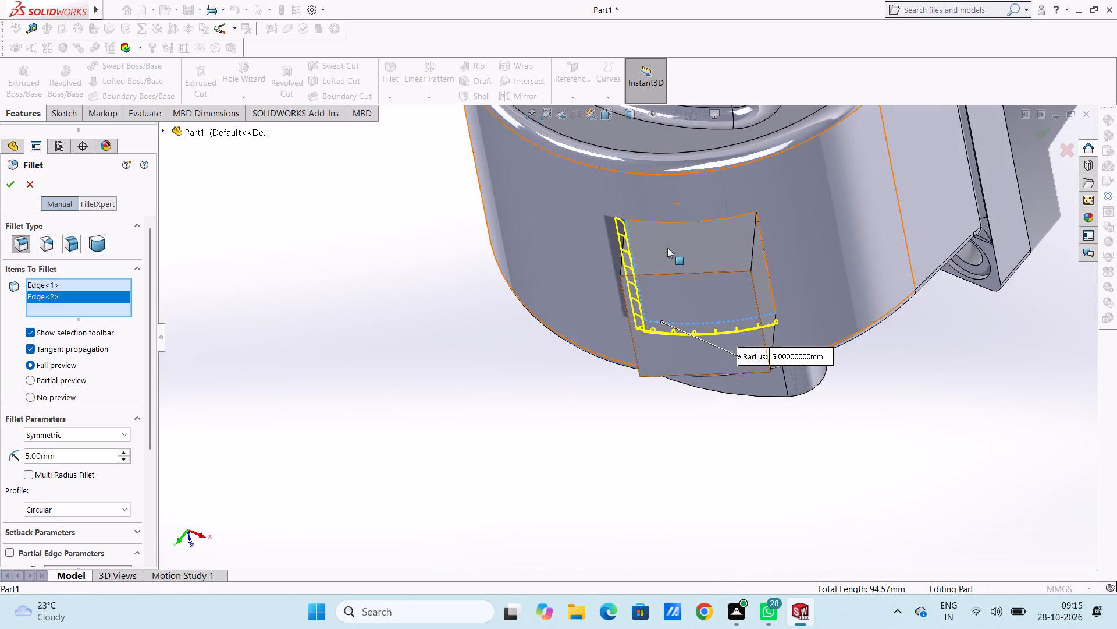
{"action": "scroll", "coordinate": [695, 222], "scroll_direction": "down", "scroll_amount": 5}
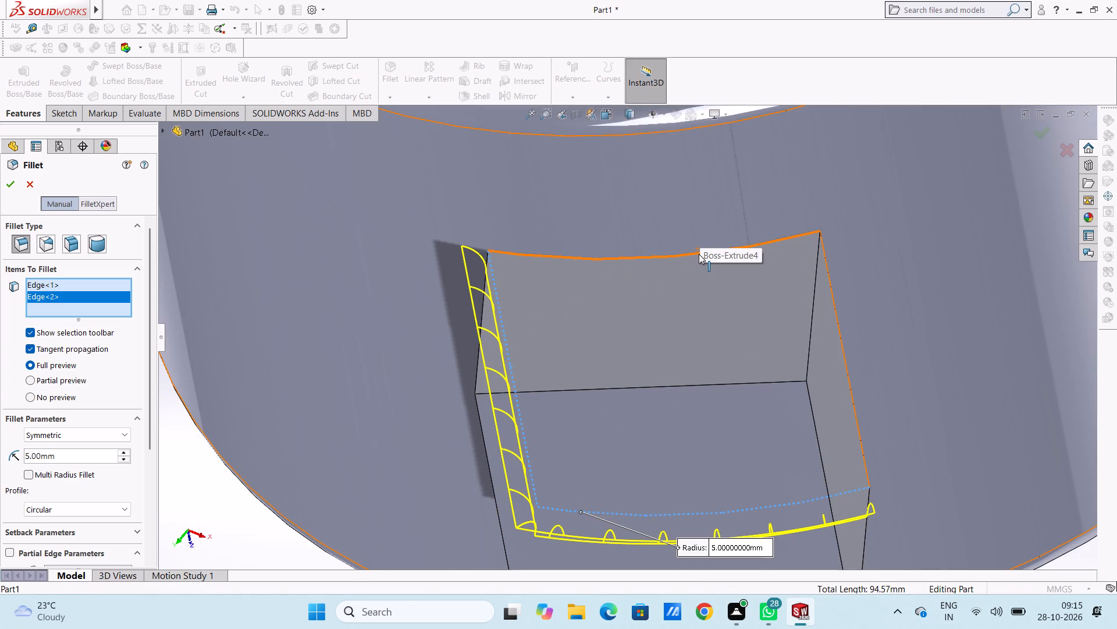
{"action": "left_click", "coordinate": [699, 254]}
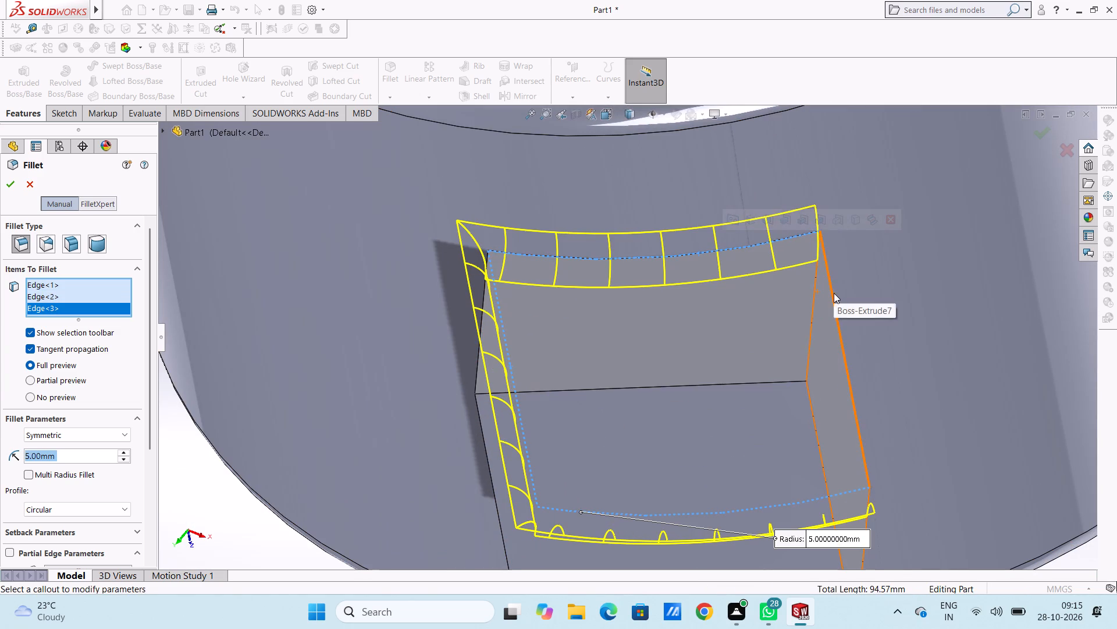
{"action": "left_click", "coordinate": [834, 293]}
{"action": "scroll", "coordinate": [834, 293], "scroll_direction": "up", "scroll_amount": 6}
{"action": "middle_click_drag", "start_coordinate": [737, 328], "coordinate": [767, 158]}
{"action": "middle_click_drag", "start_coordinate": [739, 335], "coordinate": [766, 184]}
{"action": "middle_click_drag", "start_coordinate": [721, 365], "coordinate": [690, 286]}
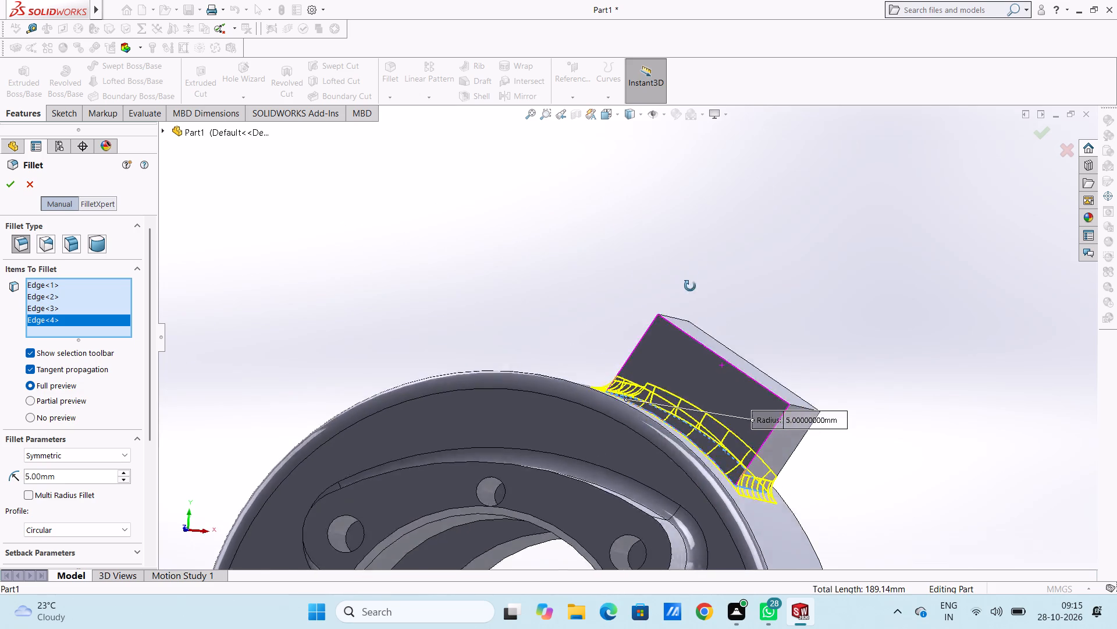
{"action": "middle_click_drag", "start_coordinate": [690, 286], "coordinate": [693, 334]}
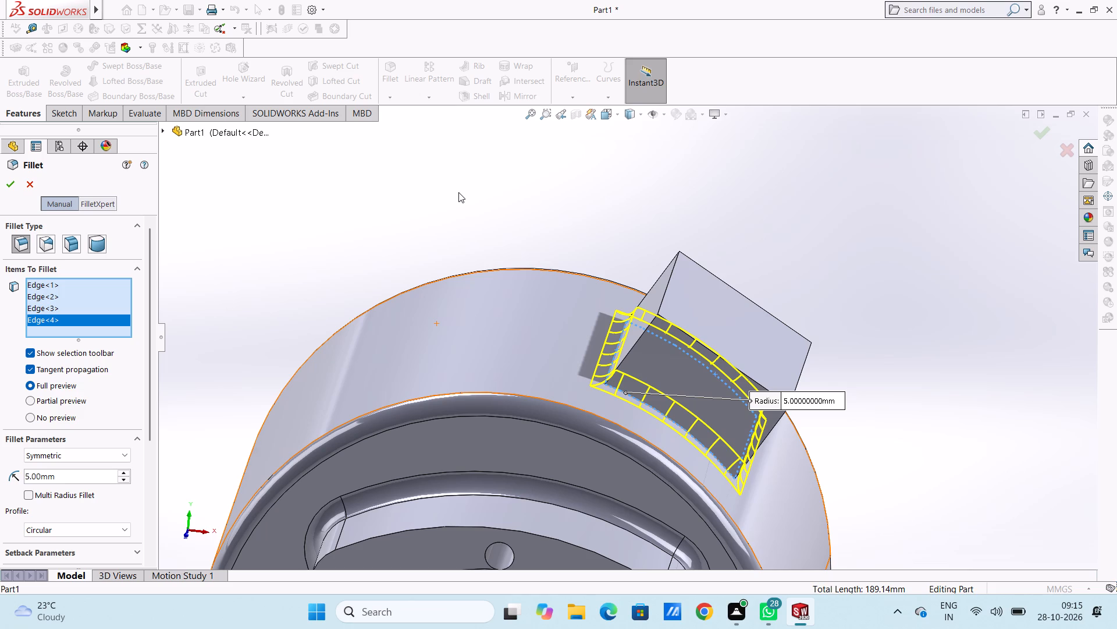
{"action": "double_click", "coordinate": [79, 477]}
{"action": "key", "text": "3"}
{"action": "key", "text": "Return"}
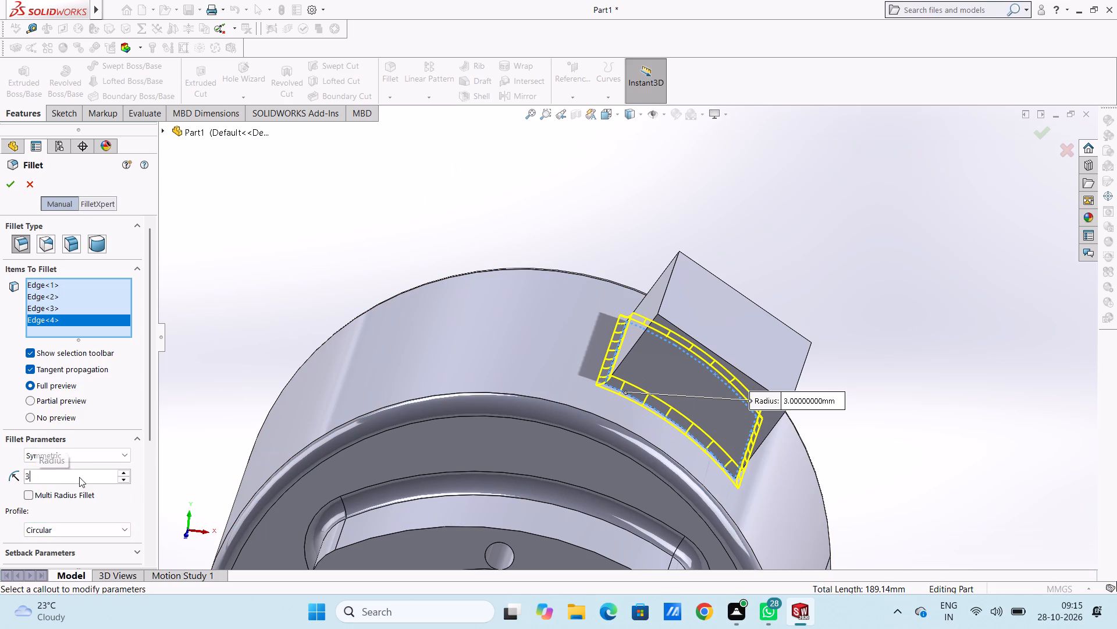
{"action": "left_click", "coordinate": [15, 187]}
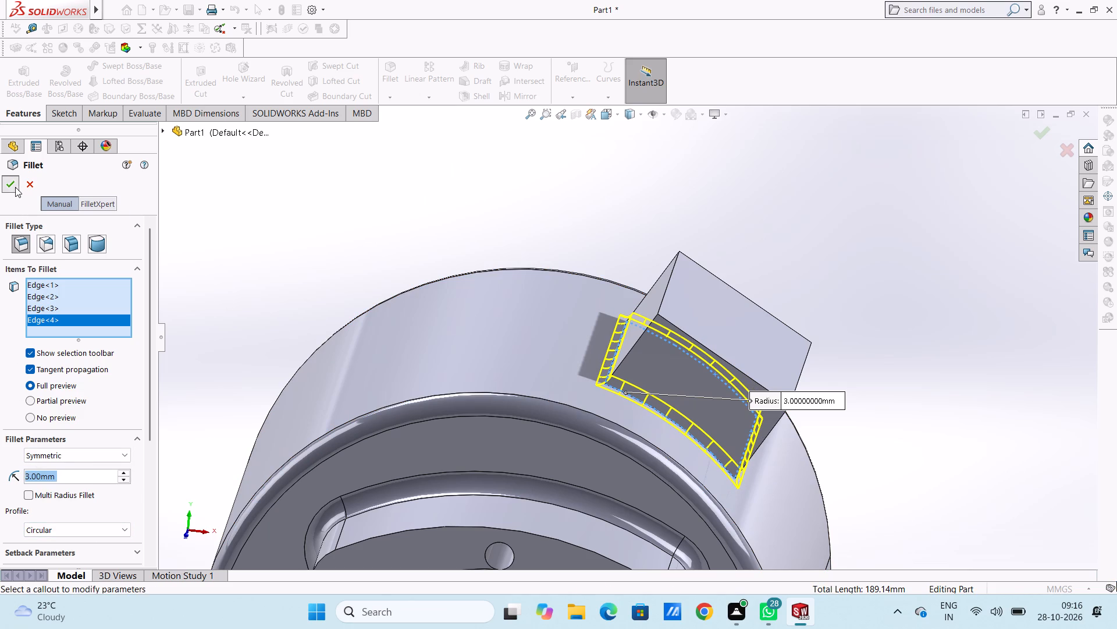
Fillet the four corner edges of the tilted boss, running from its outer face to the arch, with an 8 mm radius.
{"action": "scroll", "coordinate": [398, 256], "scroll_direction": "up", "scroll_amount": 2}
{"action": "middle_click_drag", "start_coordinate": [406, 301], "coordinate": [410, 300]}
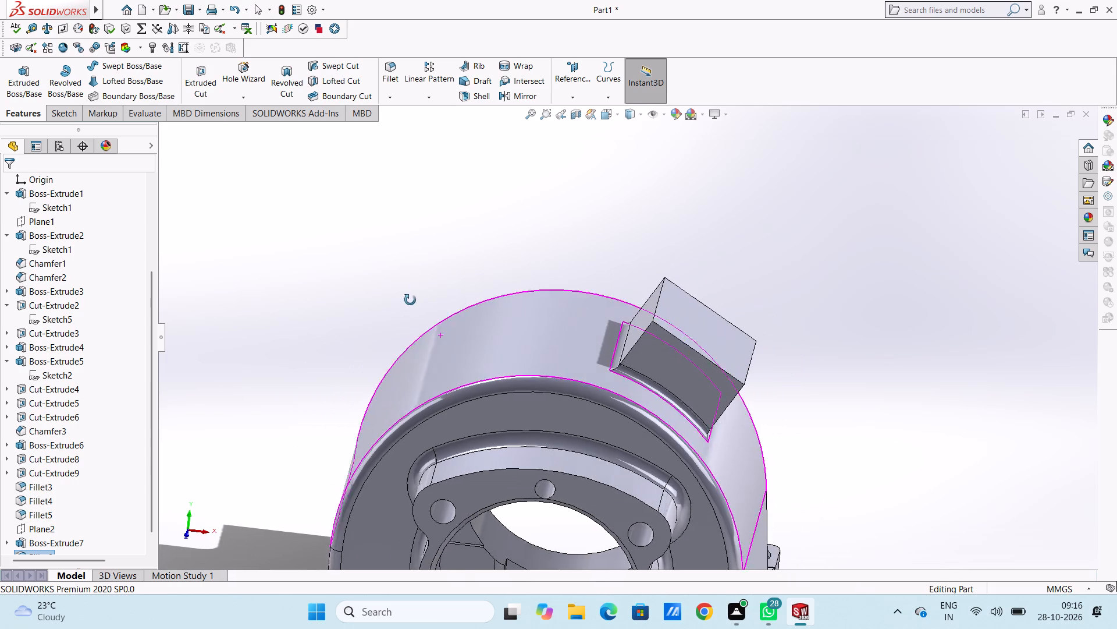
{"action": "middle_click_drag", "start_coordinate": [410, 300], "coordinate": [380, 314]}
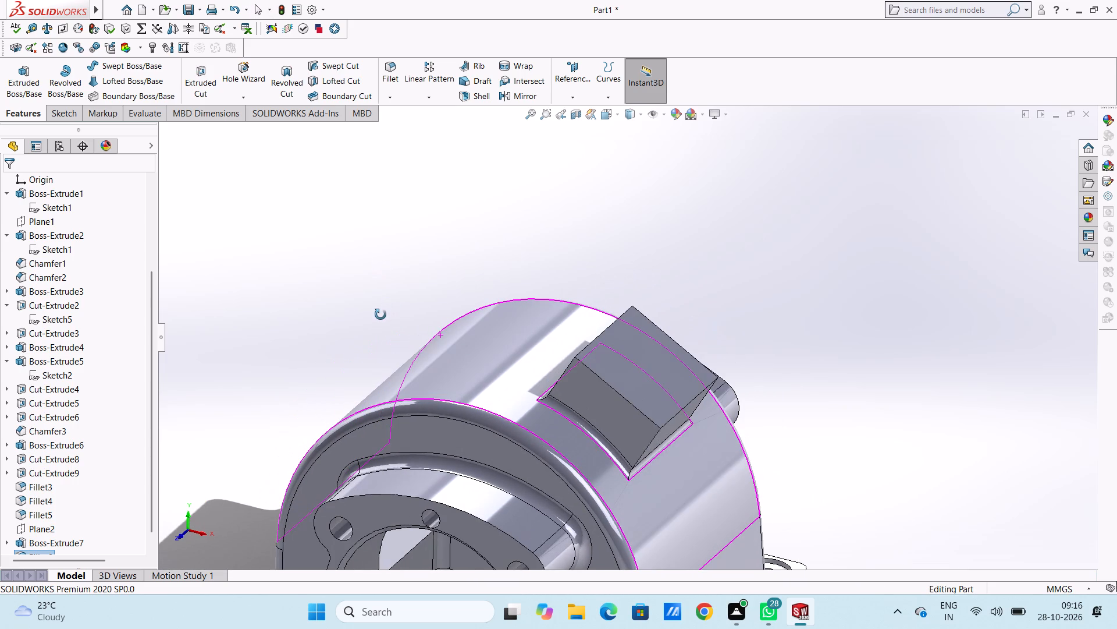
{"action": "middle_click_drag", "start_coordinate": [380, 314], "coordinate": [380, 315]}
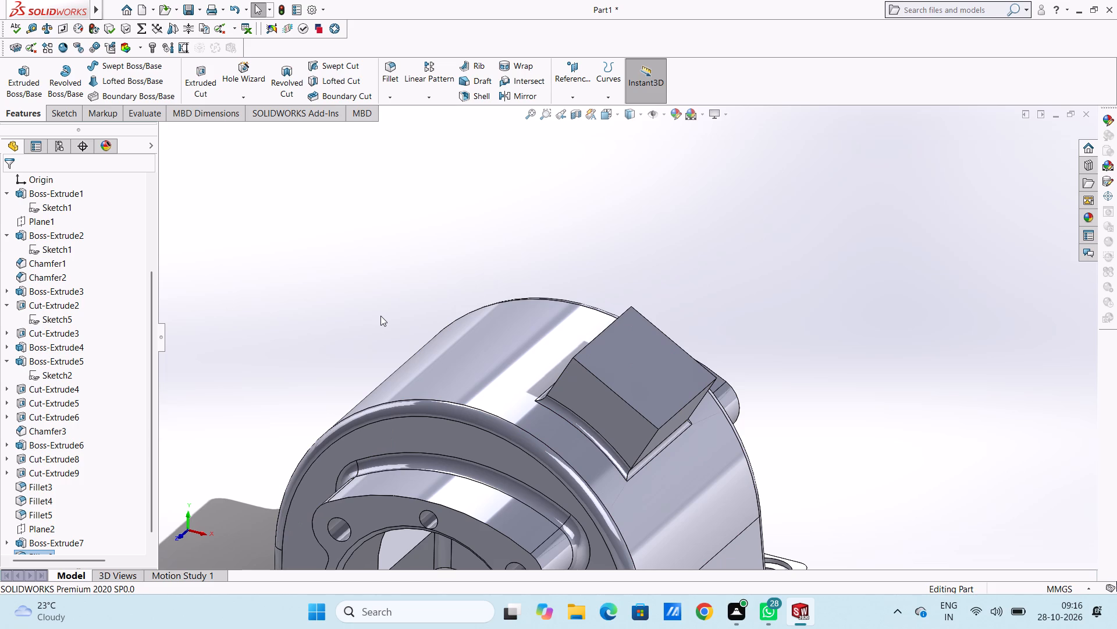
{"action": "left_click", "coordinate": [394, 66]}
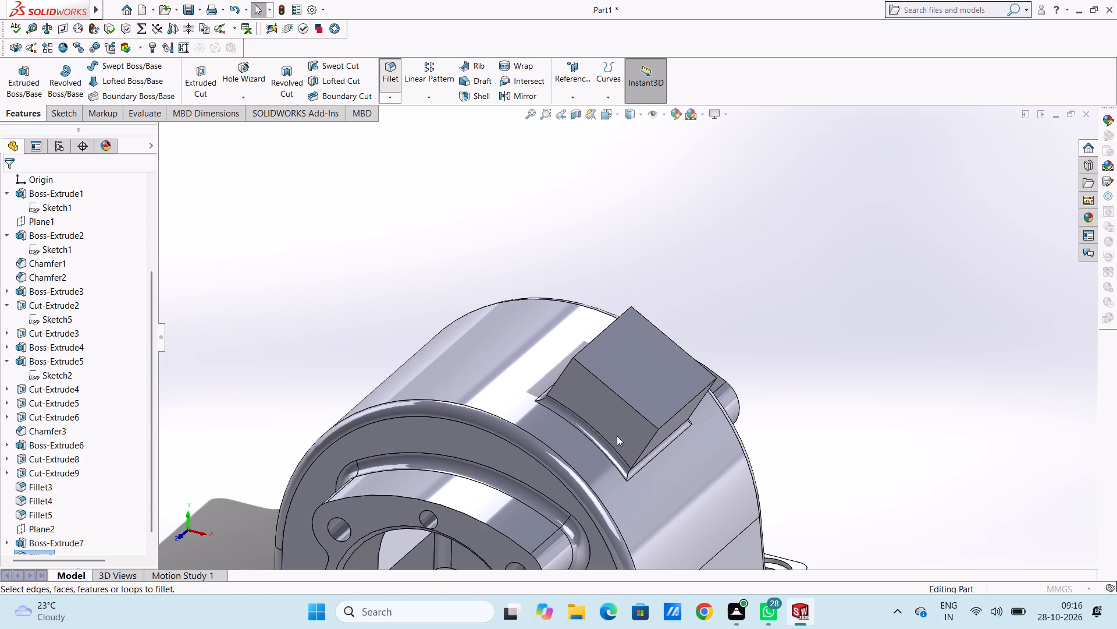
{"action": "left_click", "coordinate": [654, 434]}
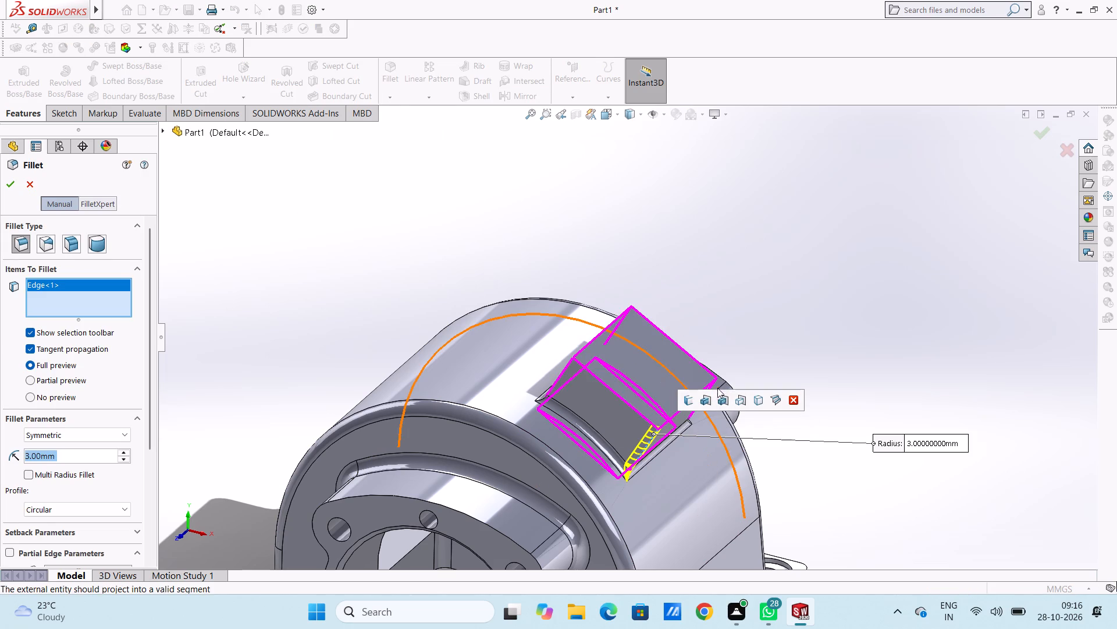
{"action": "scroll", "coordinate": [589, 400], "scroll_direction": "down", "scroll_amount": 6}
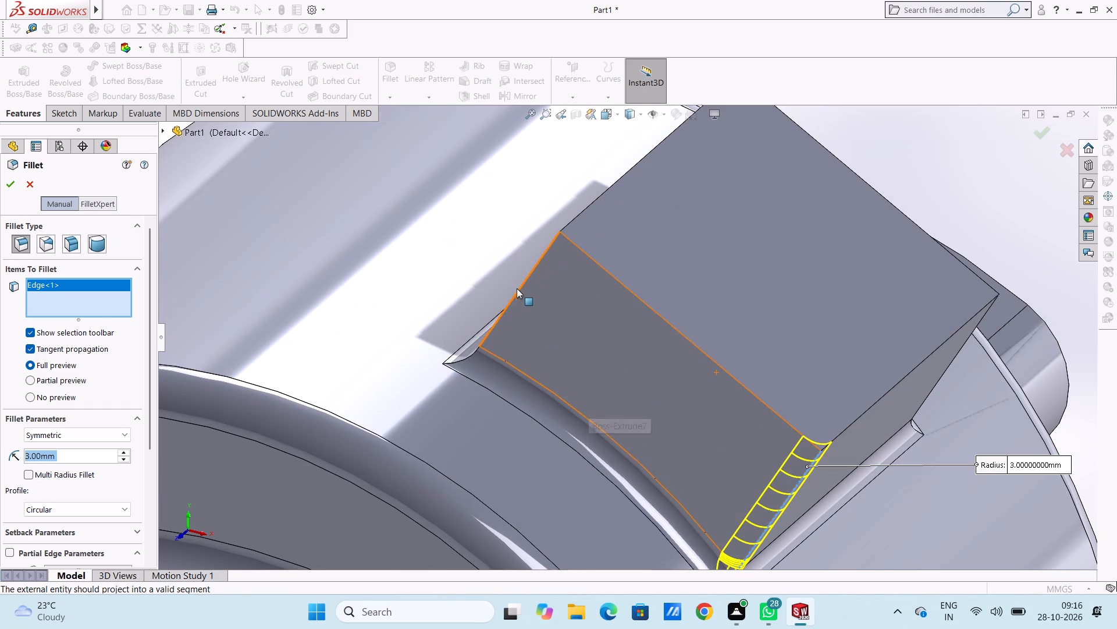
{"action": "left_click", "coordinate": [517, 288]}
{"action": "left_click", "coordinate": [518, 288]}
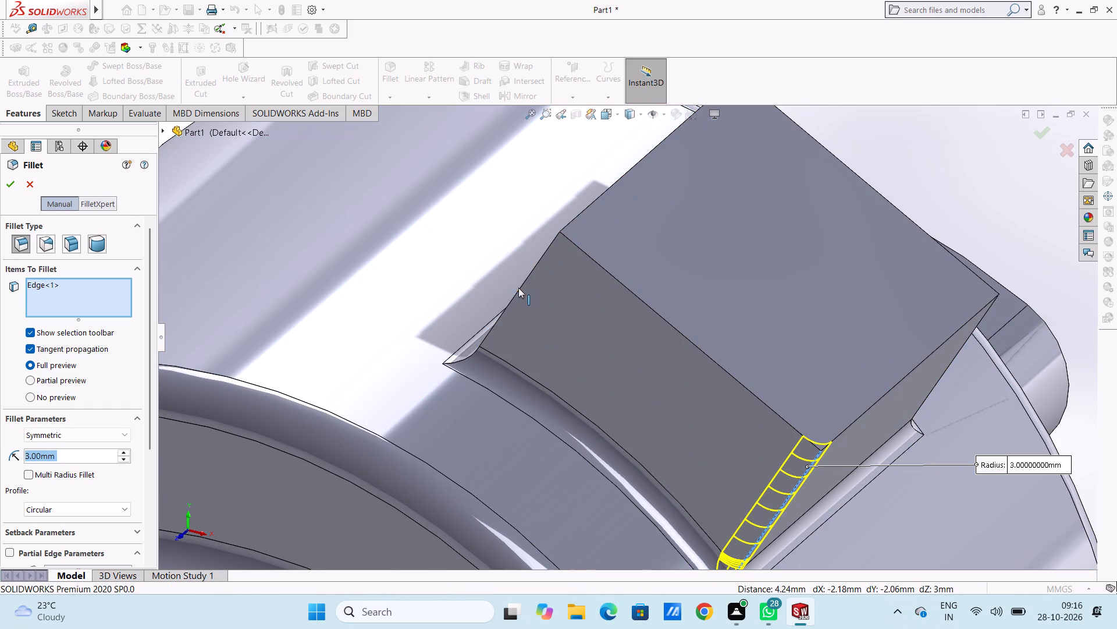
{"action": "left_click", "coordinate": [522, 284]}
{"action": "middle_click_drag", "start_coordinate": [907, 343], "coordinate": [869, 328]}
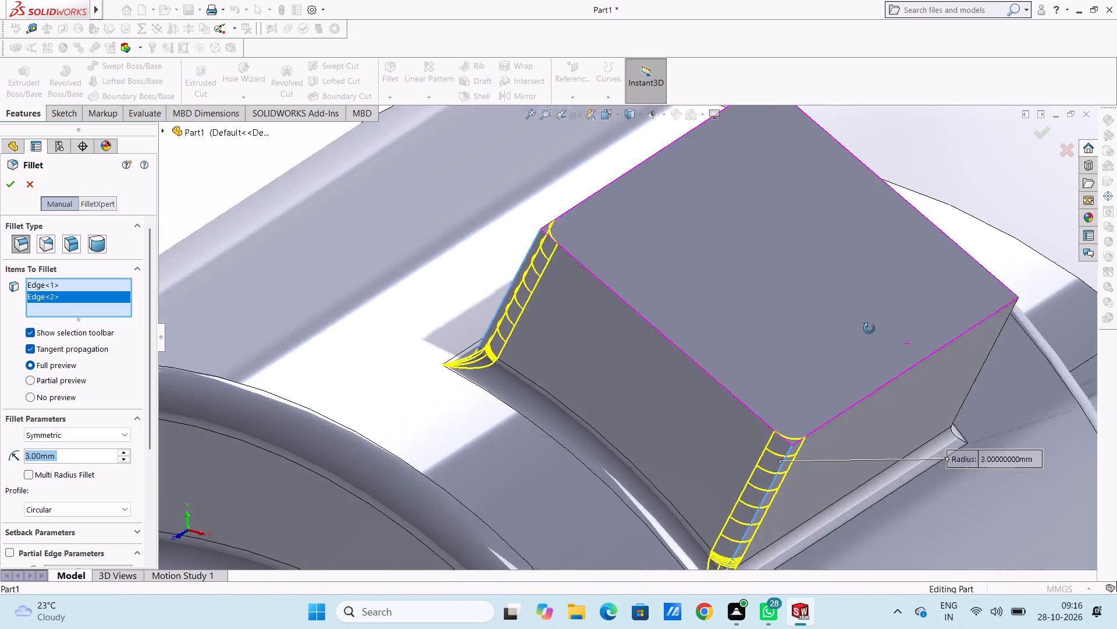
{"action": "middle_click_drag", "start_coordinate": [869, 328], "coordinate": [839, 323]}
{"action": "scroll", "coordinate": [981, 349], "scroll_direction": "up", "scroll_amount": 4}
{"action": "scroll", "coordinate": [854, 376], "scroll_direction": "down", "scroll_amount": 4}
{"action": "left_click", "coordinate": [779, 285]}
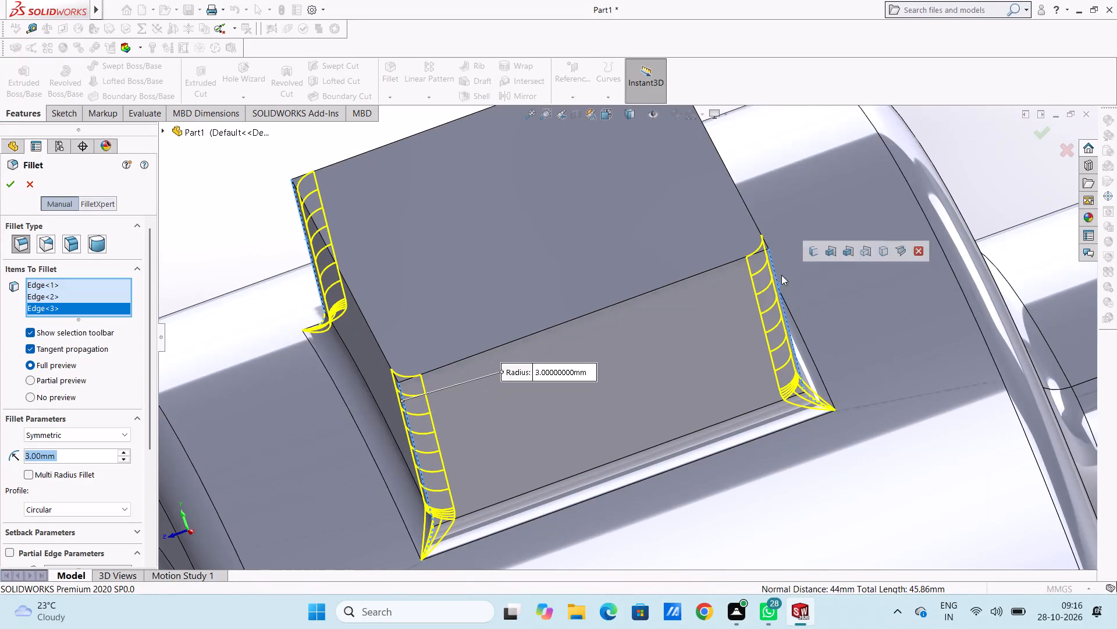
{"action": "middle_click_drag", "start_coordinate": [790, 204], "coordinate": [769, 450]}
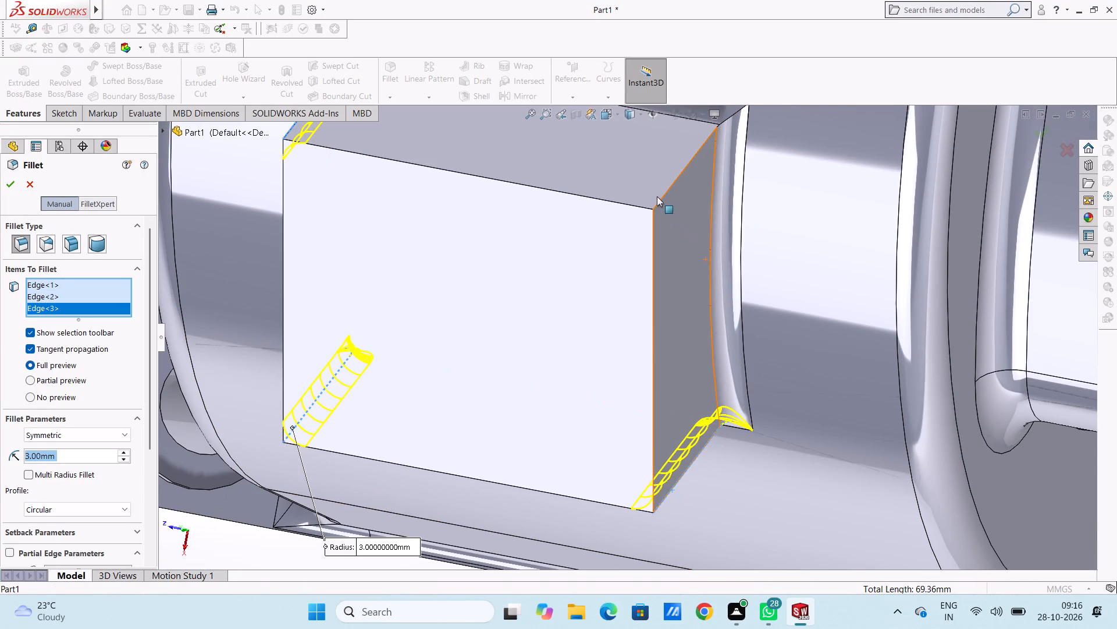
{"action": "left_click", "coordinate": [663, 199]}
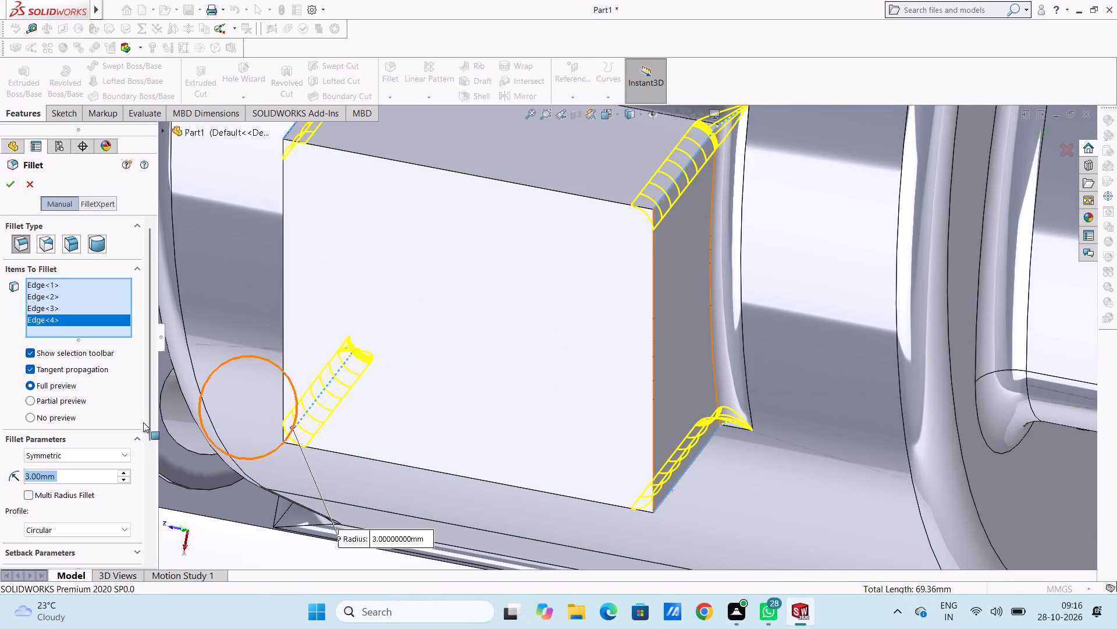
{"action": "key", "text": "8"}
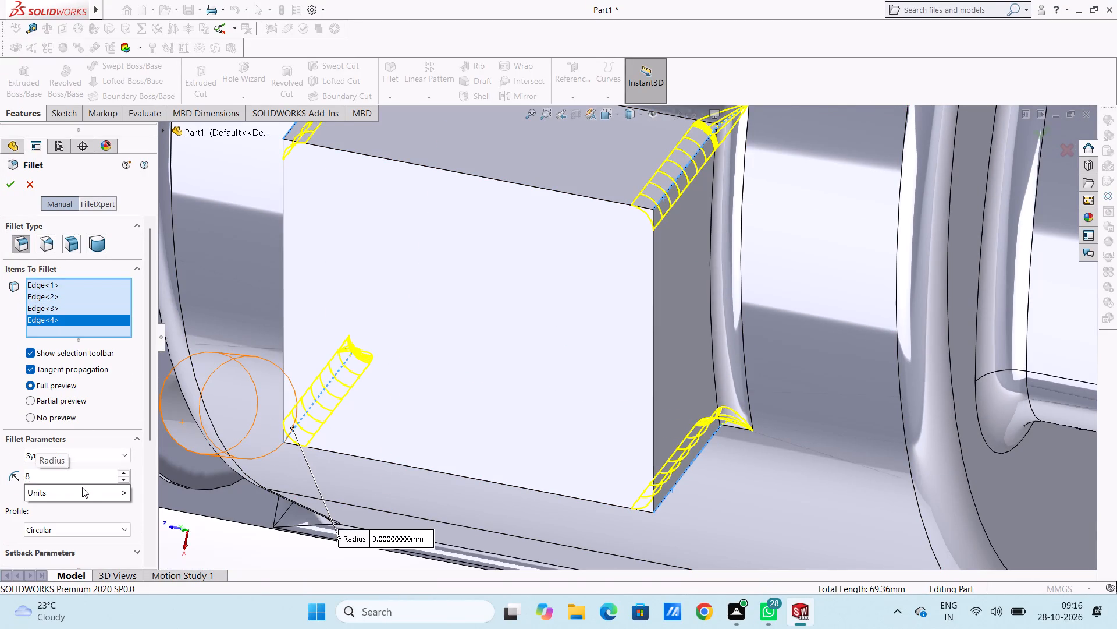
{"action": "key", "text": "Return"}
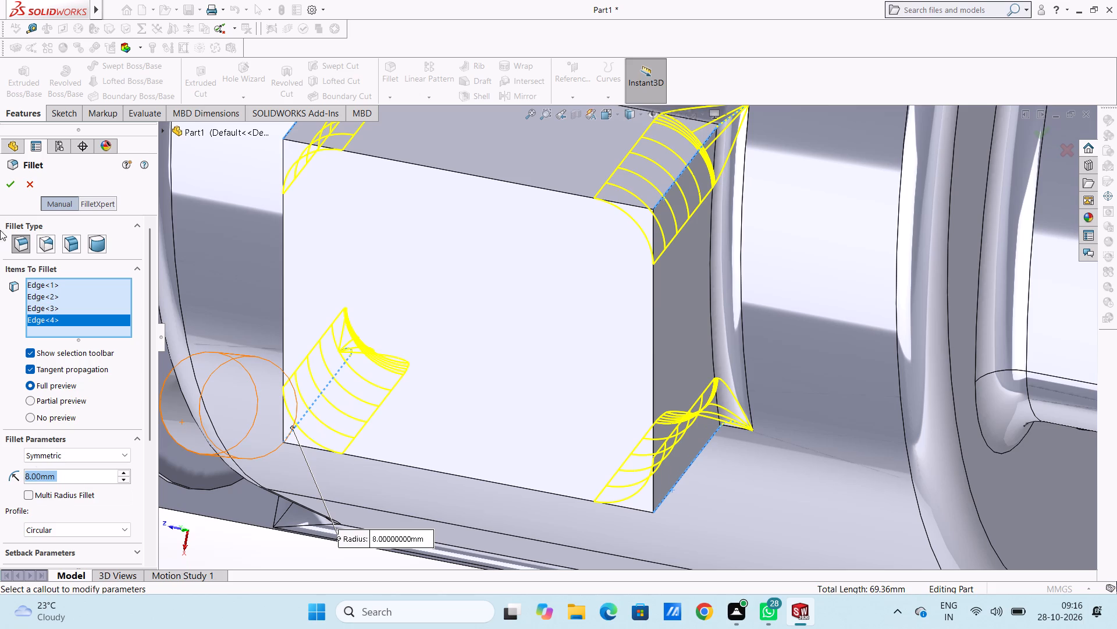
{"action": "left_click", "coordinate": [5, 185]}
{"action": "scroll", "coordinate": [437, 273], "scroll_direction": "up", "scroll_amount": 5}
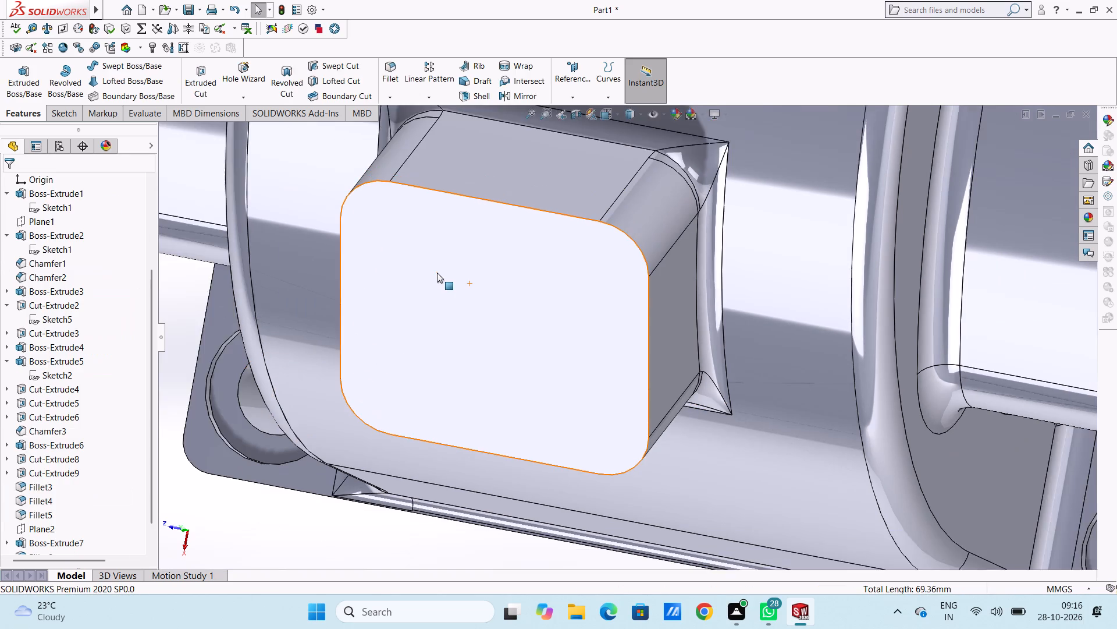
Inspect the filleted tilted boss and its junction with the arch cover from several angles, along with the whole housing.
{"action": "scroll", "coordinate": [463, 314], "scroll_direction": "up", "scroll_amount": 5}
{"action": "middle_click_drag", "start_coordinate": [596, 402], "coordinate": [677, 219]}
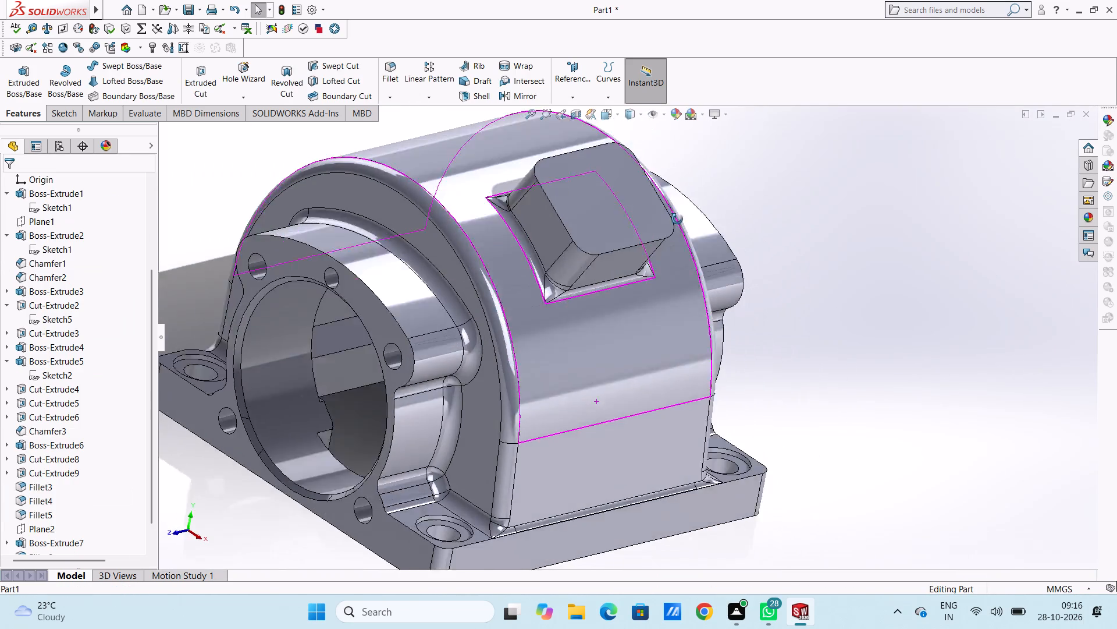
{"action": "middle_click_drag", "start_coordinate": [677, 219], "coordinate": [655, 268]}
{"action": "middle_click", "coordinate": [521, 204]}
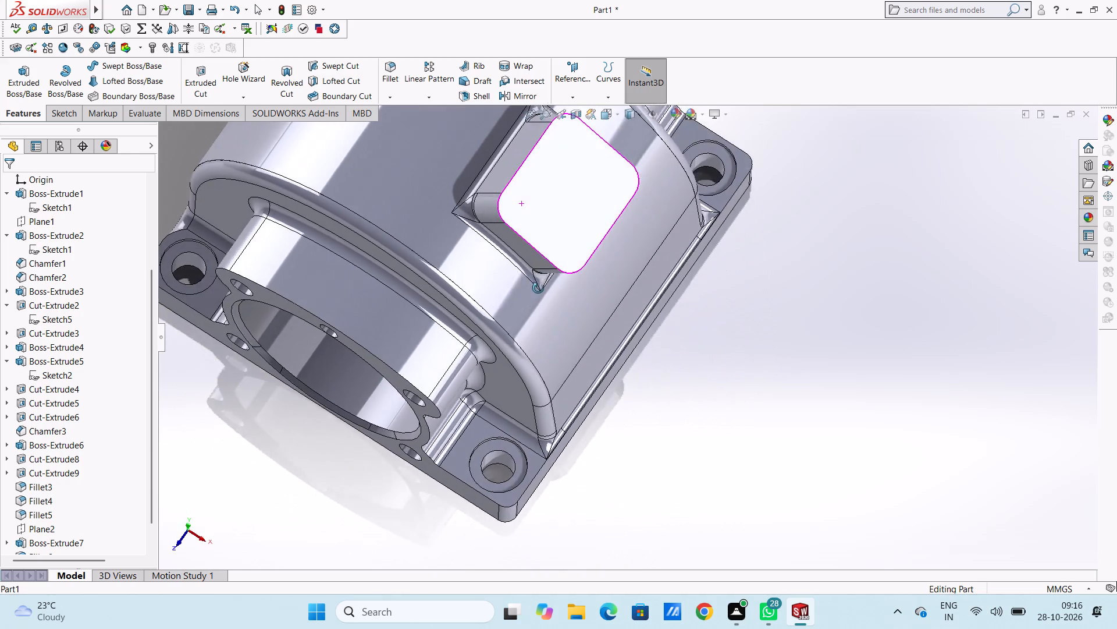
{"action": "middle_click_drag", "start_coordinate": [526, 202], "coordinate": [547, 232]}
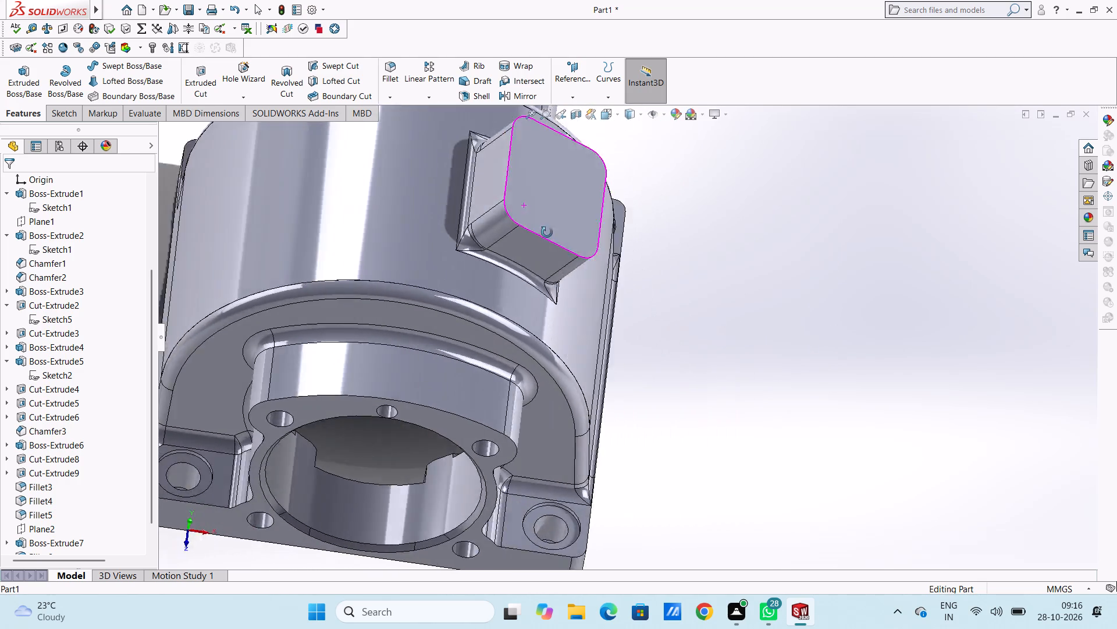
{"action": "middle_click_drag", "start_coordinate": [547, 232], "coordinate": [531, 253]}
{"action": "scroll", "coordinate": [558, 205], "scroll_direction": "up", "scroll_amount": 2}
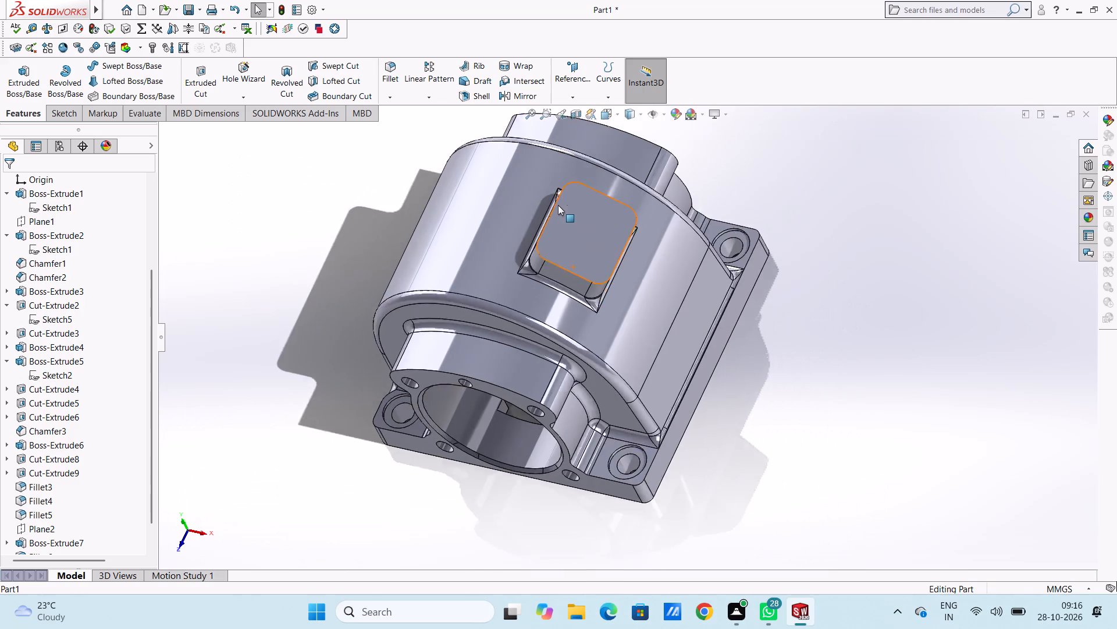
{"action": "scroll", "coordinate": [558, 205], "scroll_direction": "up", "scroll_amount": 2}
{"action": "middle_click_drag", "start_coordinate": [824, 372], "coordinate": [877, 437]}
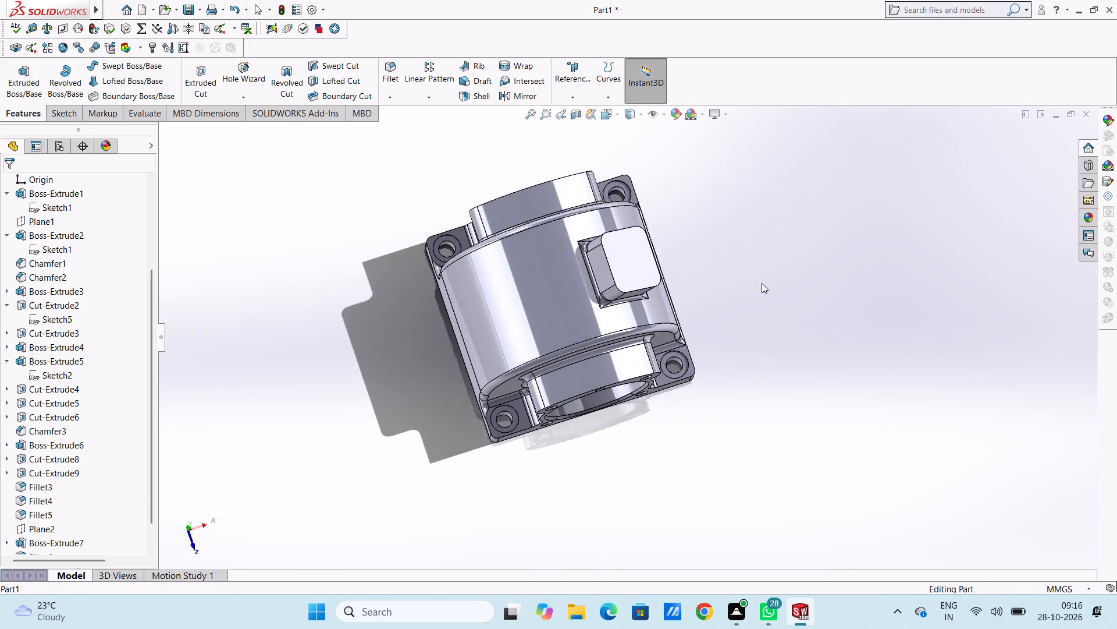
{"action": "middle_click_drag", "start_coordinate": [760, 271], "coordinate": [724, 187]}
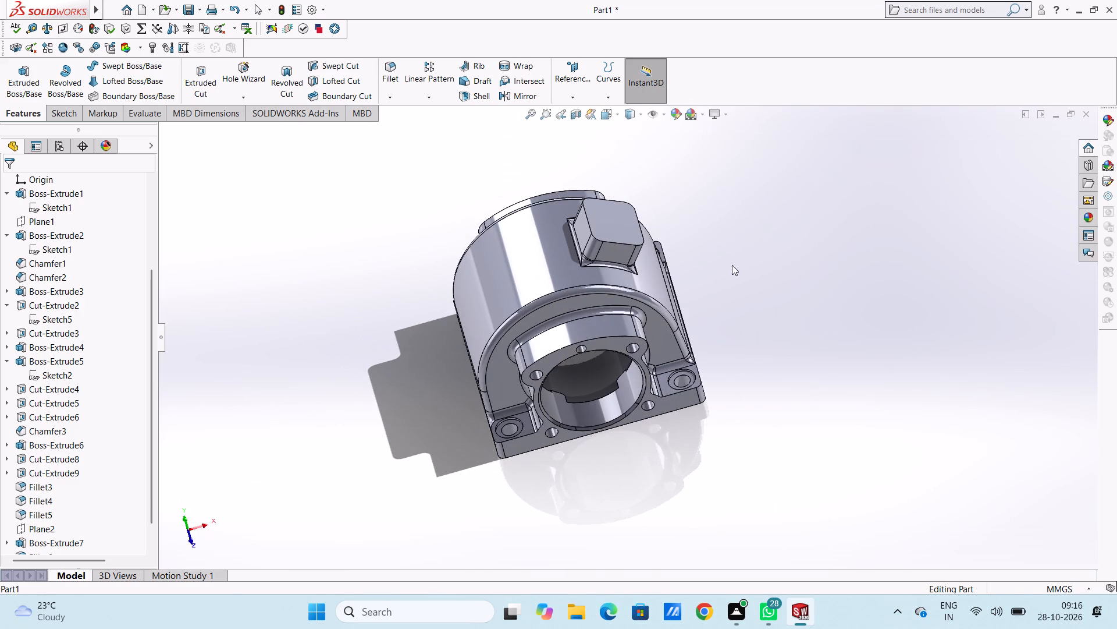
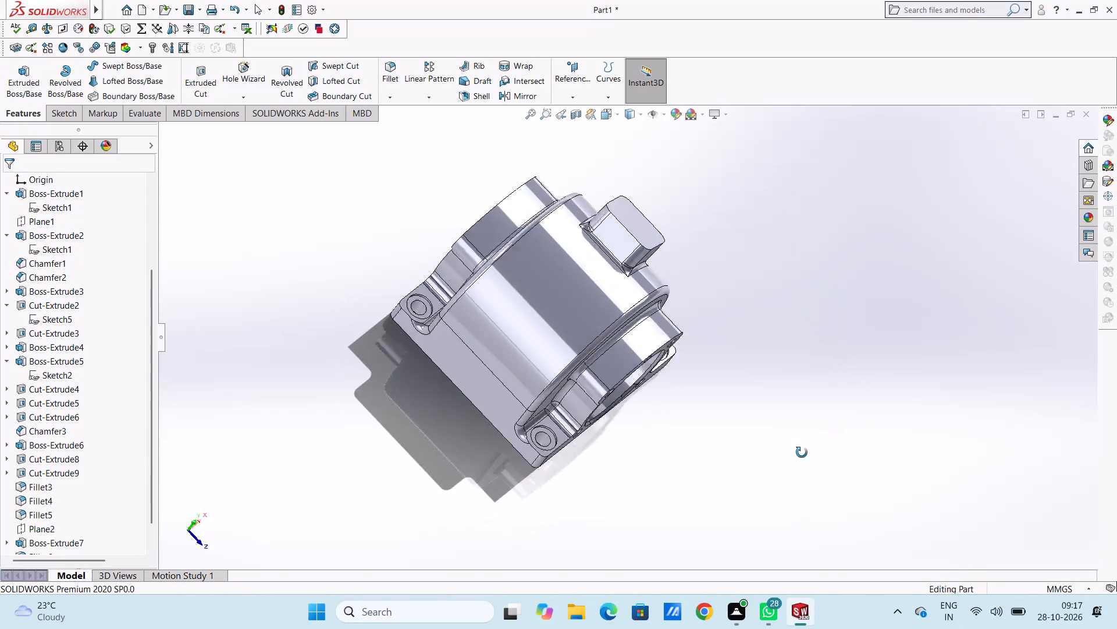
Start a sketch on the rounded rectangular boss's outer face and draw a circle about 18.5 mm in diameter at the face's centre.
{"action": "middle_click_drag", "start_coordinate": [709, 248], "coordinate": [813, 301]}
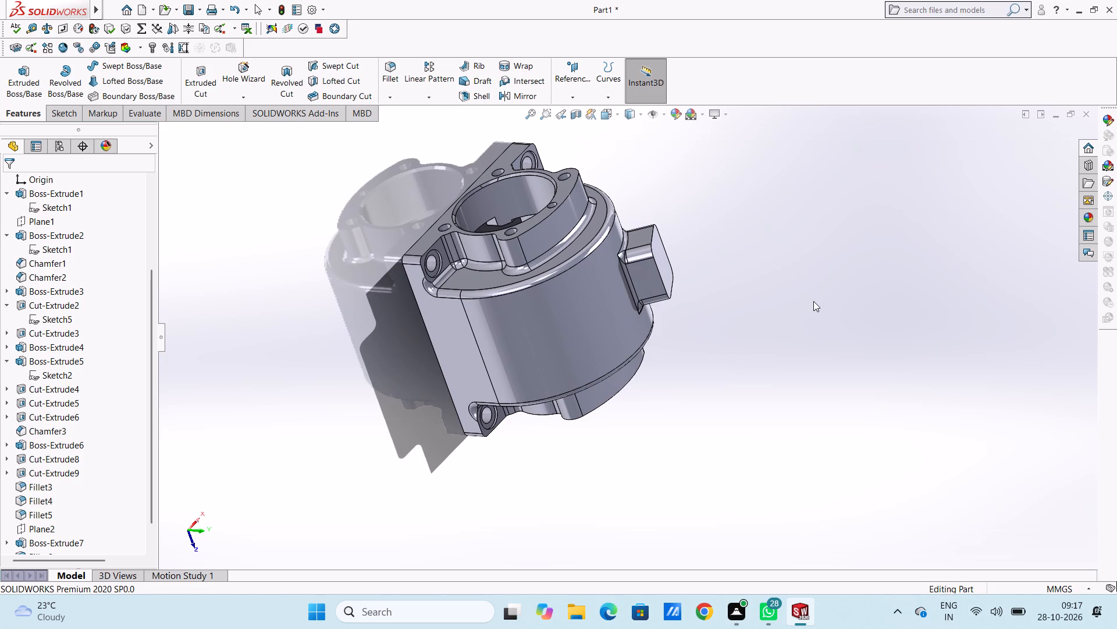
{"action": "key", "text": "ctrl+5"}
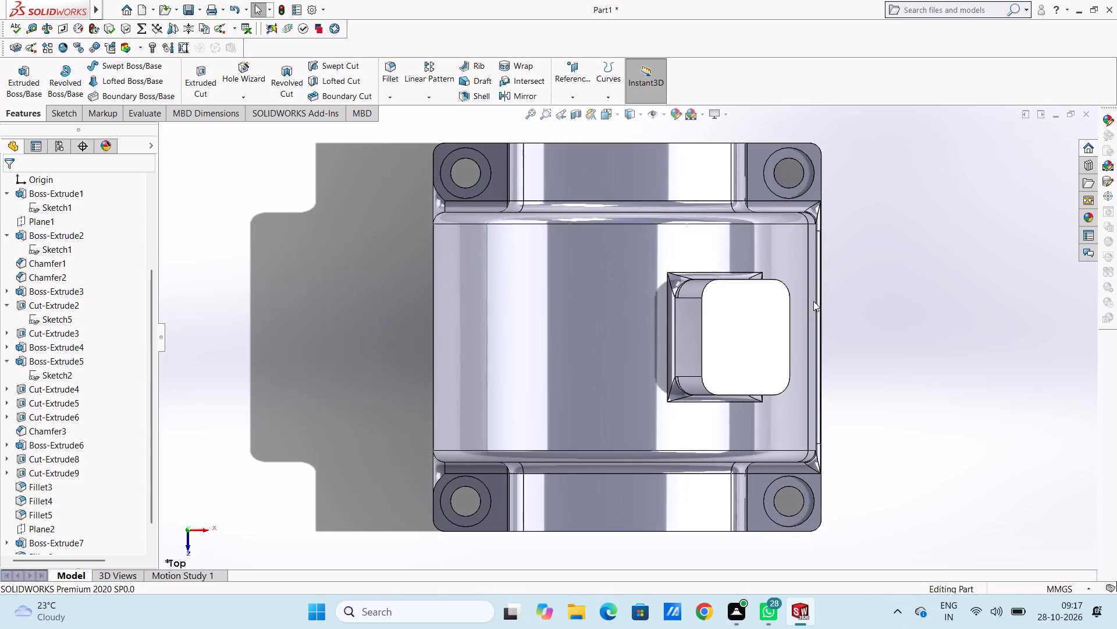
{"action": "scroll", "coordinate": [813, 301], "scroll_direction": "up", "scroll_amount": 3}
{"action": "middle_click_drag", "start_coordinate": [782, 341], "coordinate": [787, 301]}
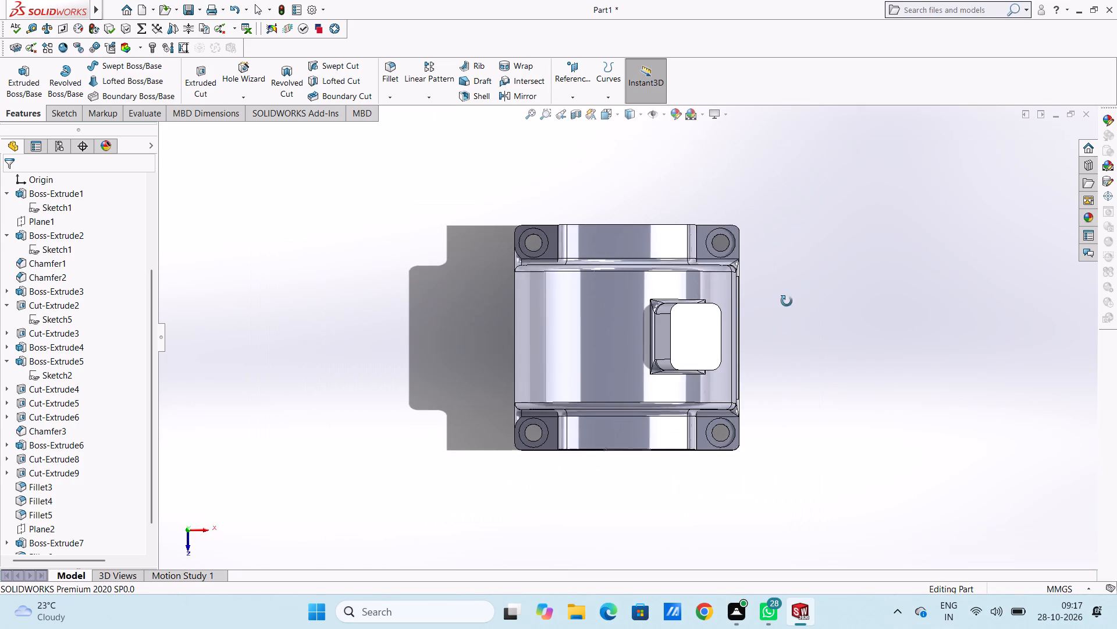
{"action": "middle_click_drag", "start_coordinate": [787, 301], "coordinate": [733, 297]}
{"action": "scroll", "coordinate": [657, 331], "scroll_direction": "down", "scroll_amount": 6}
{"action": "left_click", "coordinate": [636, 347]}
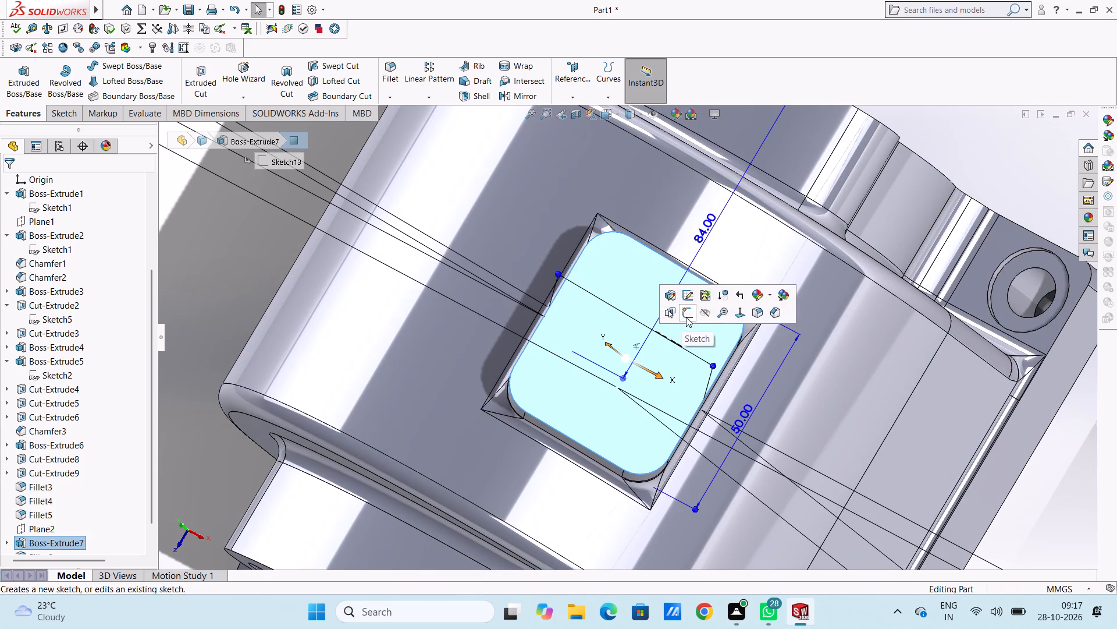
{"action": "left_click", "coordinate": [686, 317]}
{"action": "left_click", "coordinate": [945, 140]}
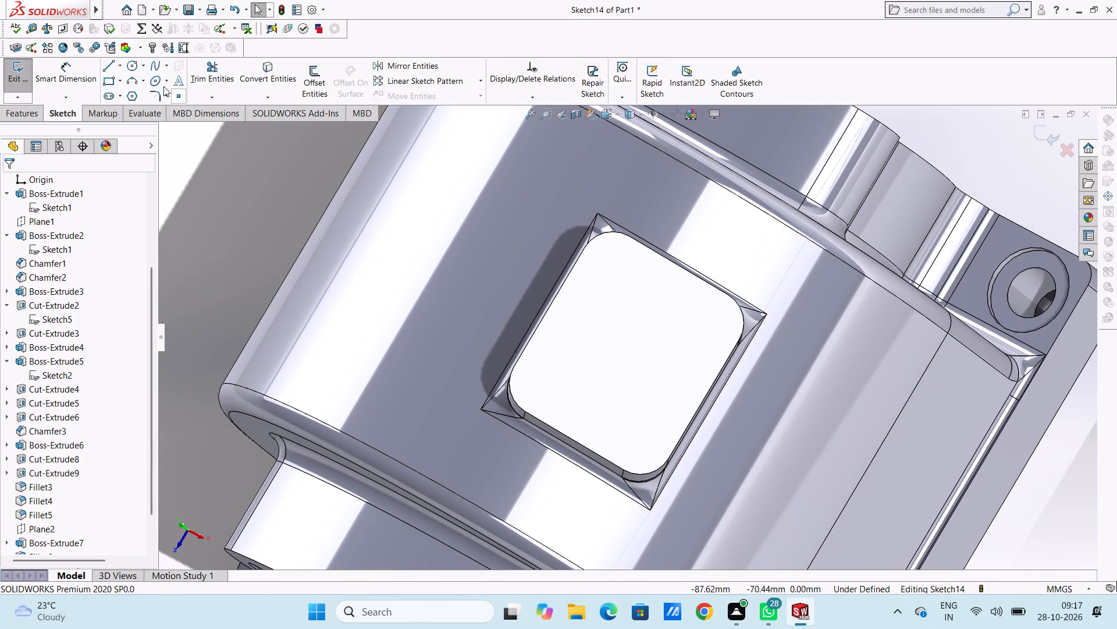
{"action": "left_click", "coordinate": [133, 65]}
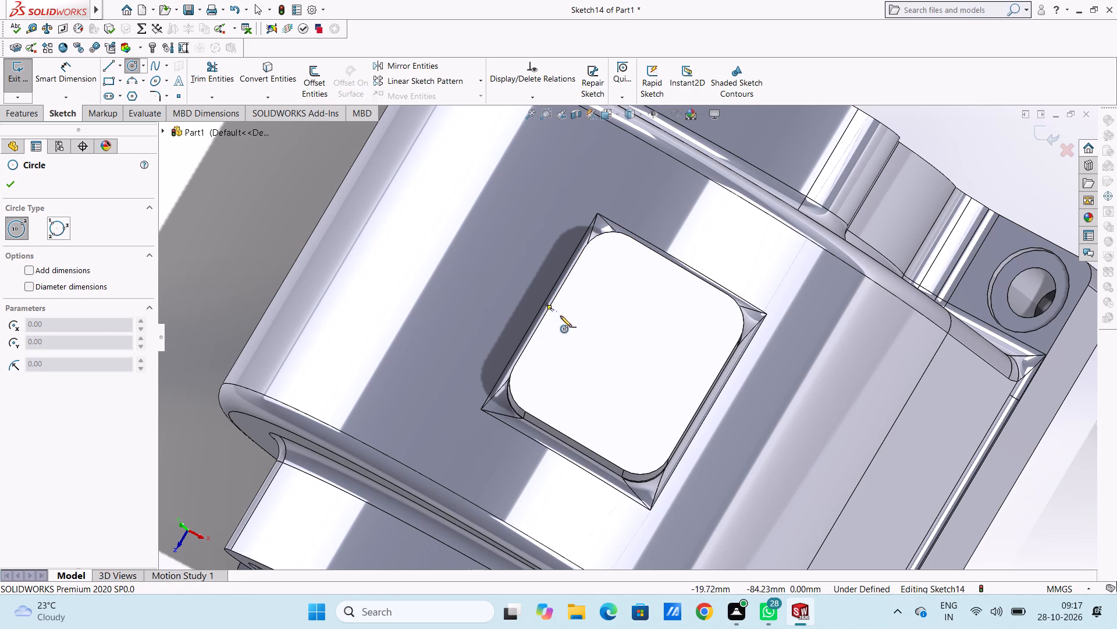
{"action": "left_click", "coordinate": [627, 352]}
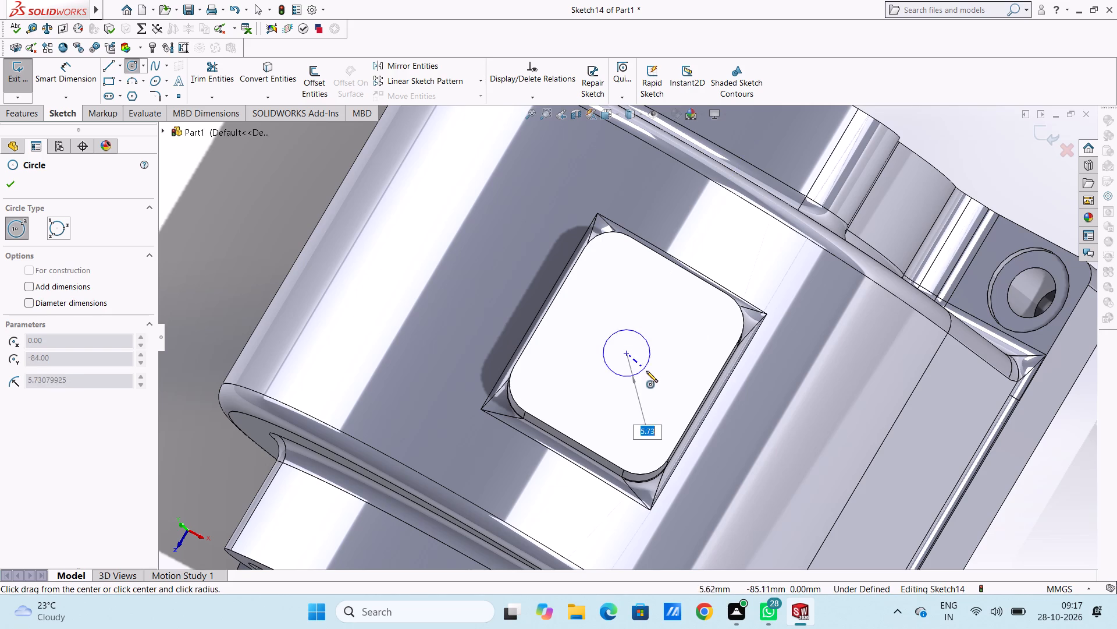
{"action": "left_click", "coordinate": [653, 380]}
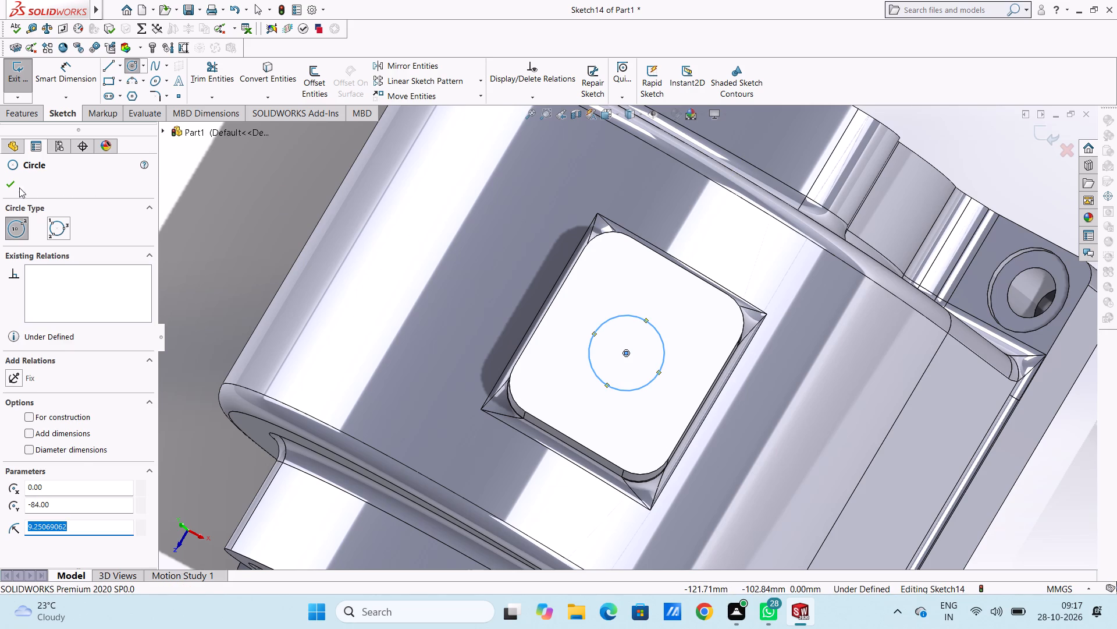
{"action": "left_click", "coordinate": [7, 186]}
Dimension the circle's diameter at 20 mm.
{"action": "left_click", "coordinate": [79, 77]}
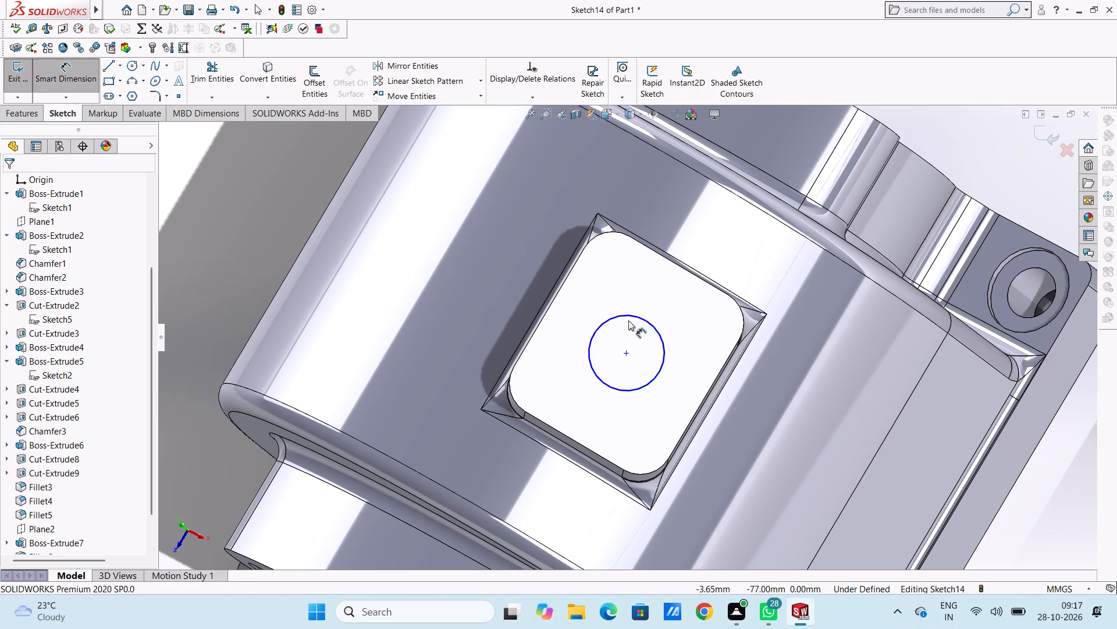
{"action": "left_click", "coordinate": [627, 319]}
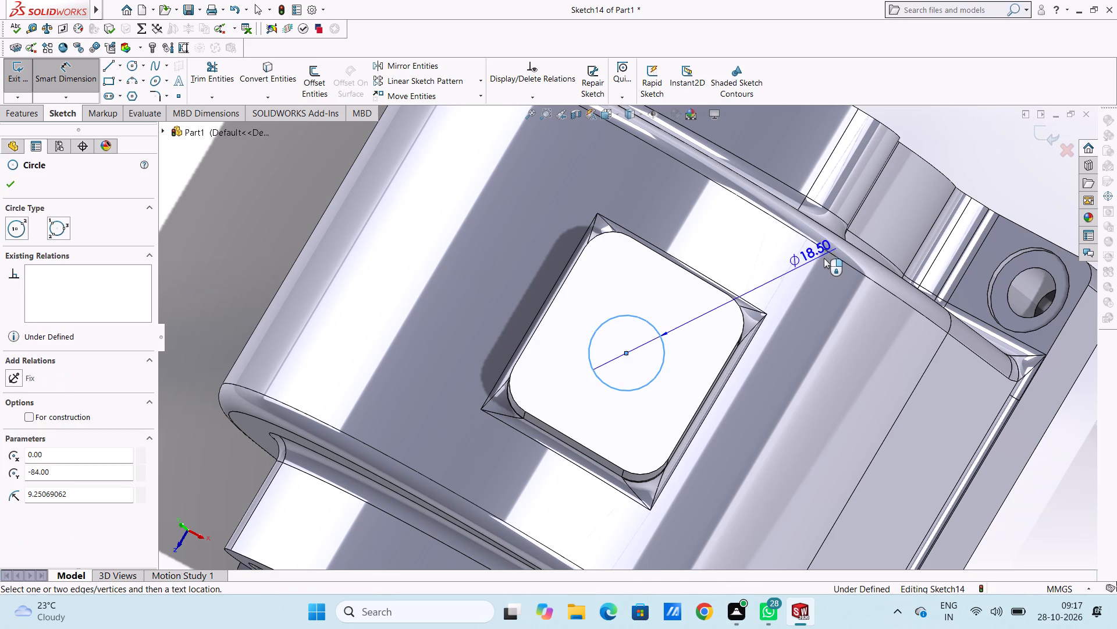
{"action": "left_click", "coordinate": [825, 258]}
{"action": "type", "text": "20"}
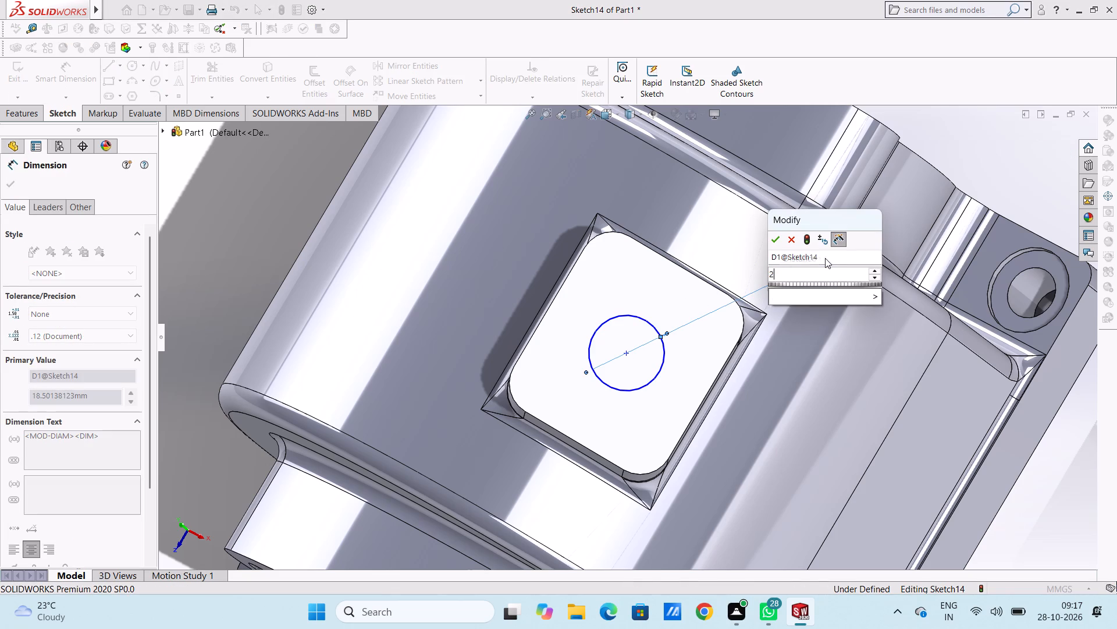
{"action": "key", "text": "Return"}
{"action": "scroll", "coordinate": [648, 386], "scroll_direction": "up", "scroll_amount": 5}
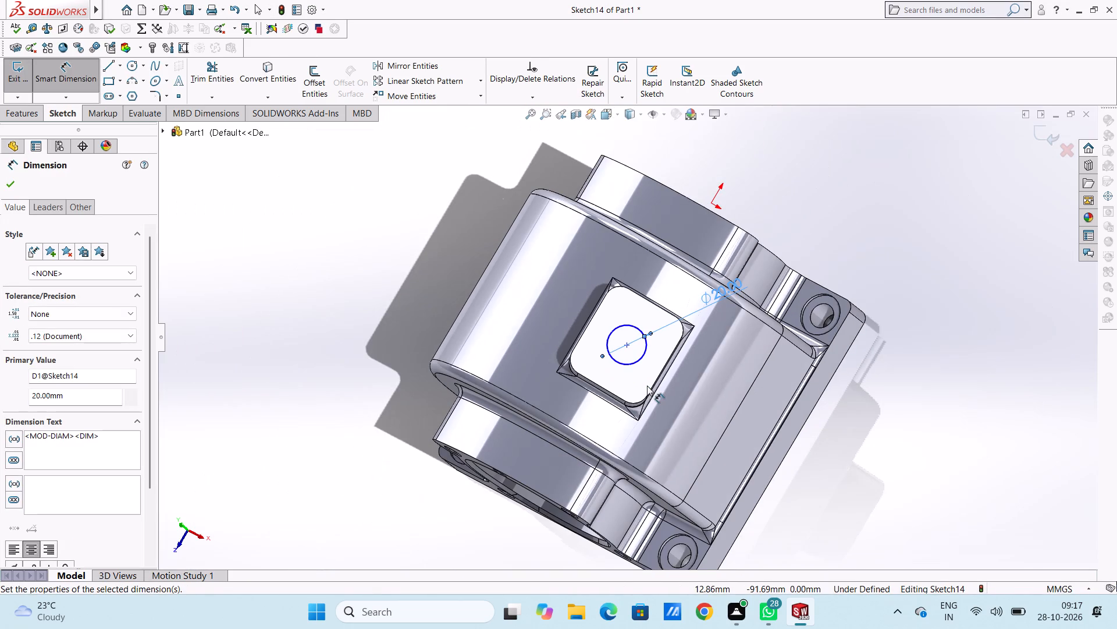
{"action": "left_click", "coordinate": [67, 77]}
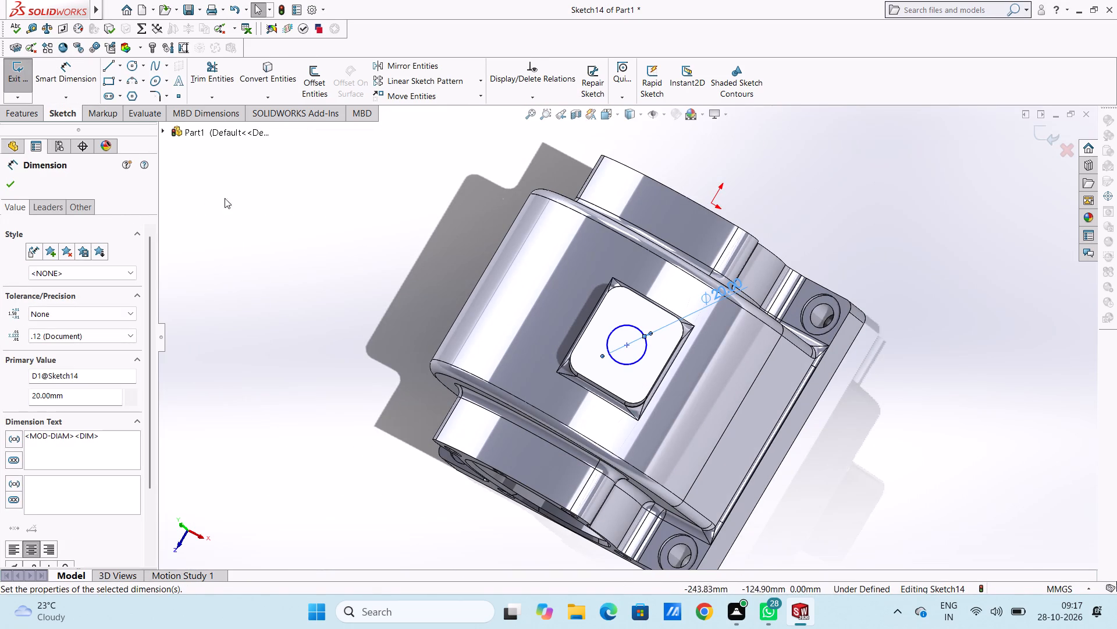
{"action": "left_click", "coordinate": [11, 190]}
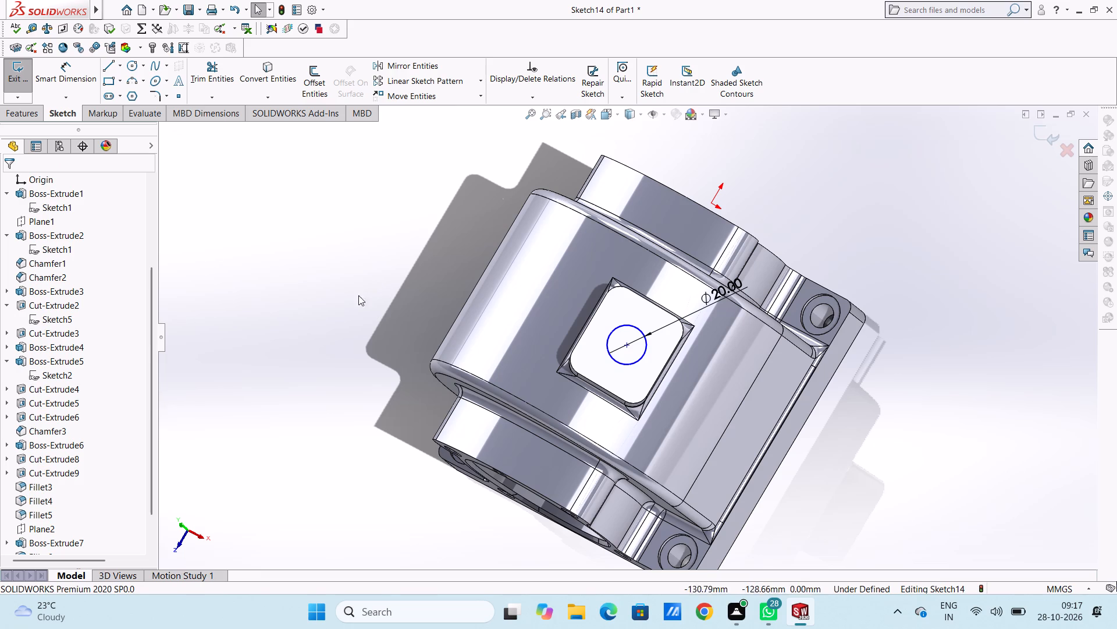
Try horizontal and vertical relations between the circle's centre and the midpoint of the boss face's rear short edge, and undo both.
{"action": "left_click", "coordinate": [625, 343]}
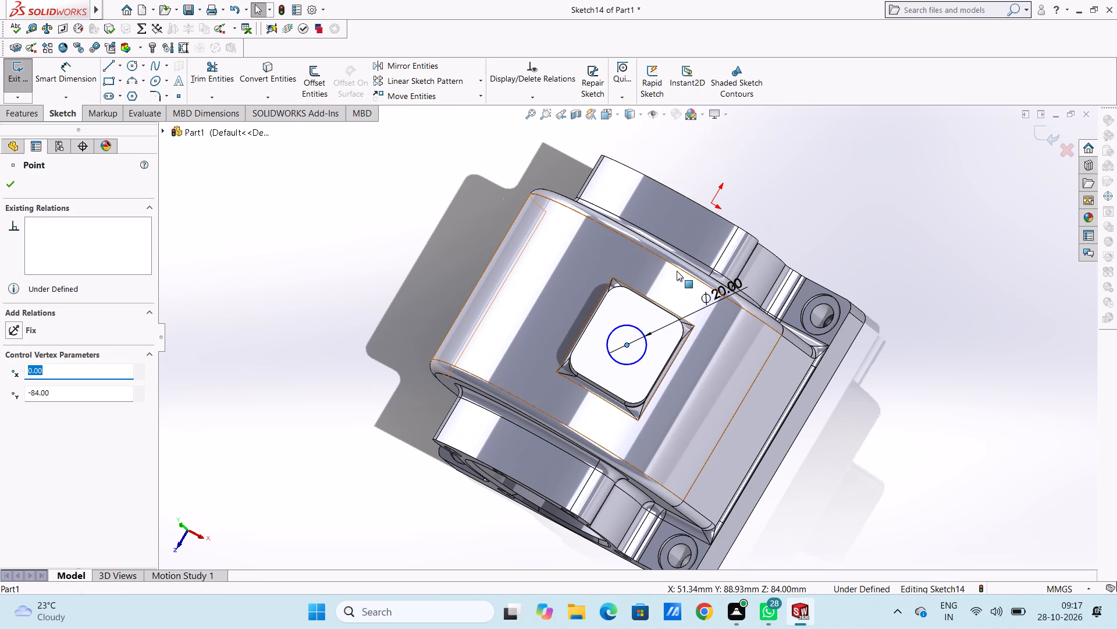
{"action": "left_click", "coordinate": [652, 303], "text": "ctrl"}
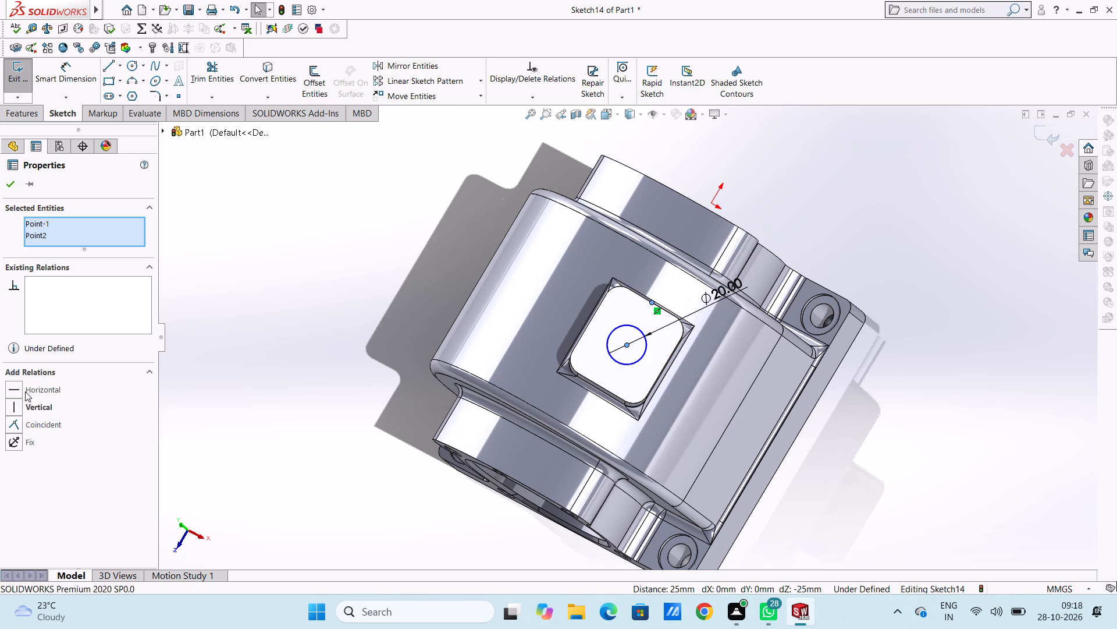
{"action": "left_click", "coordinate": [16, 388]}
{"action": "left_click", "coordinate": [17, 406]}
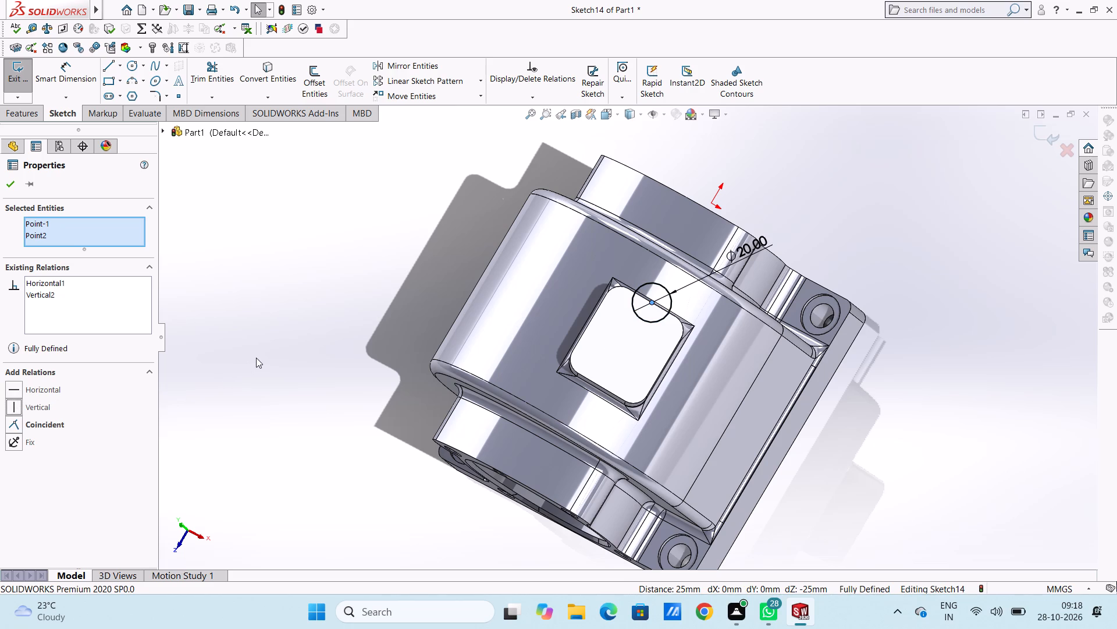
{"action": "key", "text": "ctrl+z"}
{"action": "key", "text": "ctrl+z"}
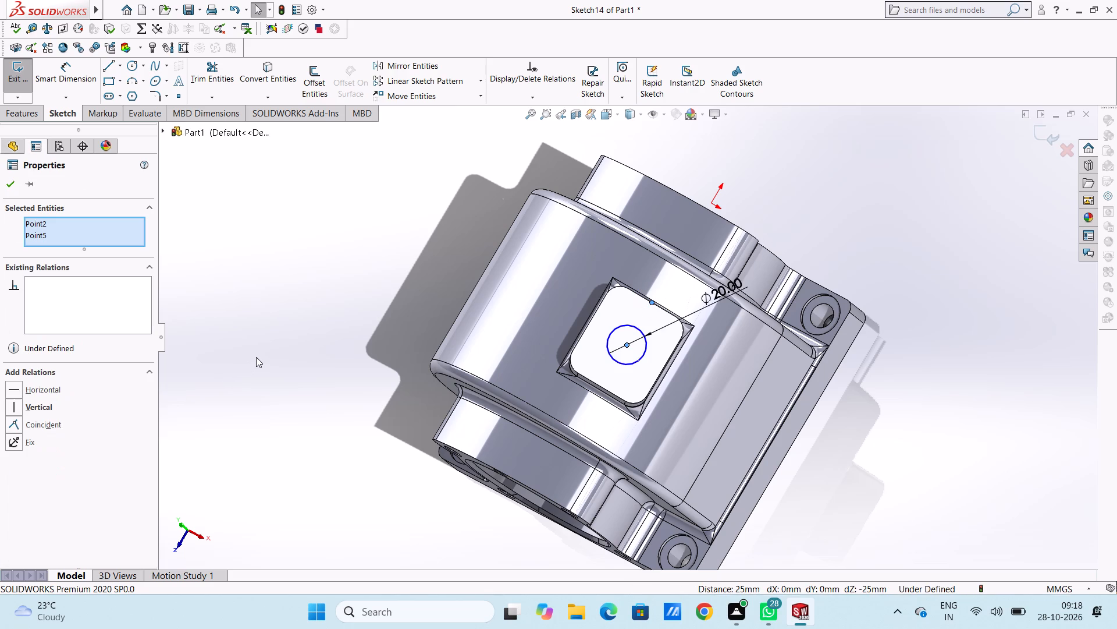
Add only a vertical relation between the circle's centre and the midpoint of the boss face's rear short edge.
{"action": "left_click", "coordinate": [13, 402]}
{"action": "left_click", "coordinate": [13, 401]}
{"action": "left_click", "coordinate": [253, 323]}
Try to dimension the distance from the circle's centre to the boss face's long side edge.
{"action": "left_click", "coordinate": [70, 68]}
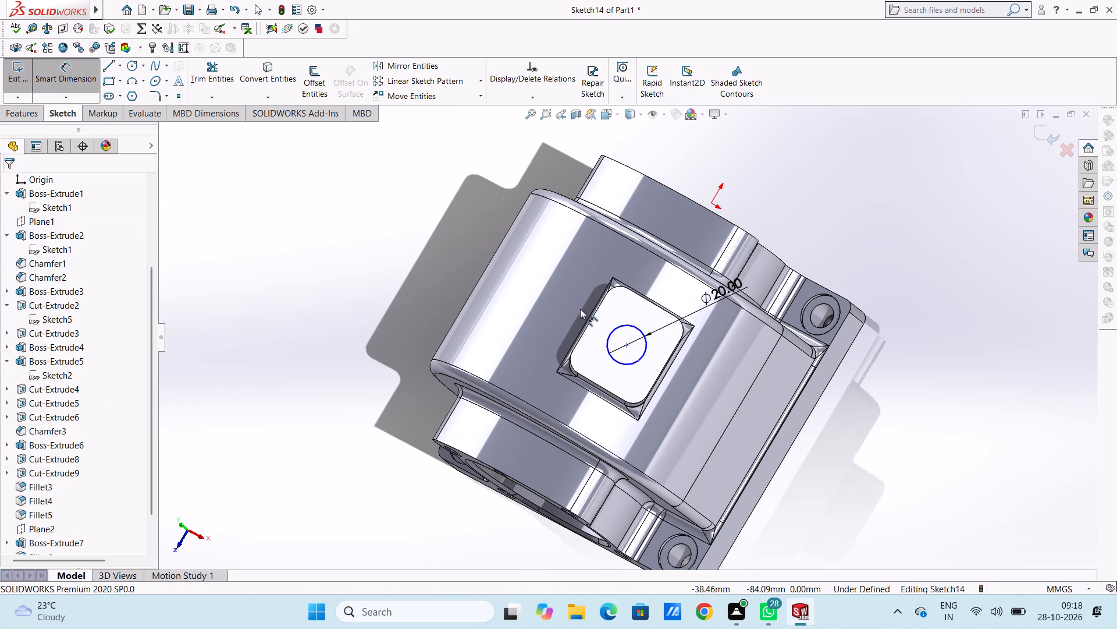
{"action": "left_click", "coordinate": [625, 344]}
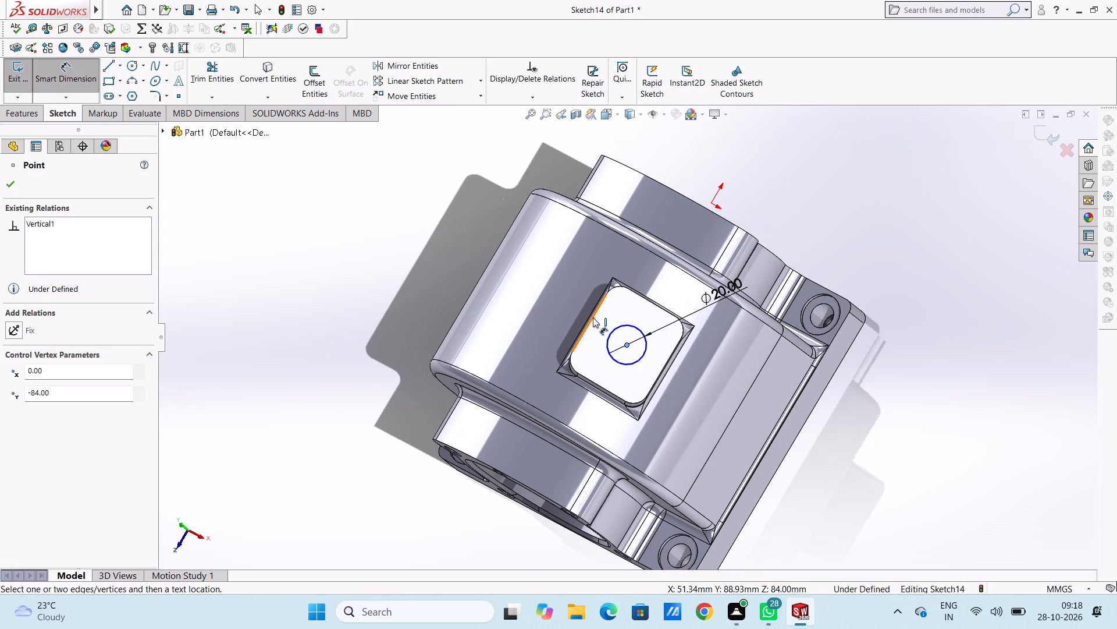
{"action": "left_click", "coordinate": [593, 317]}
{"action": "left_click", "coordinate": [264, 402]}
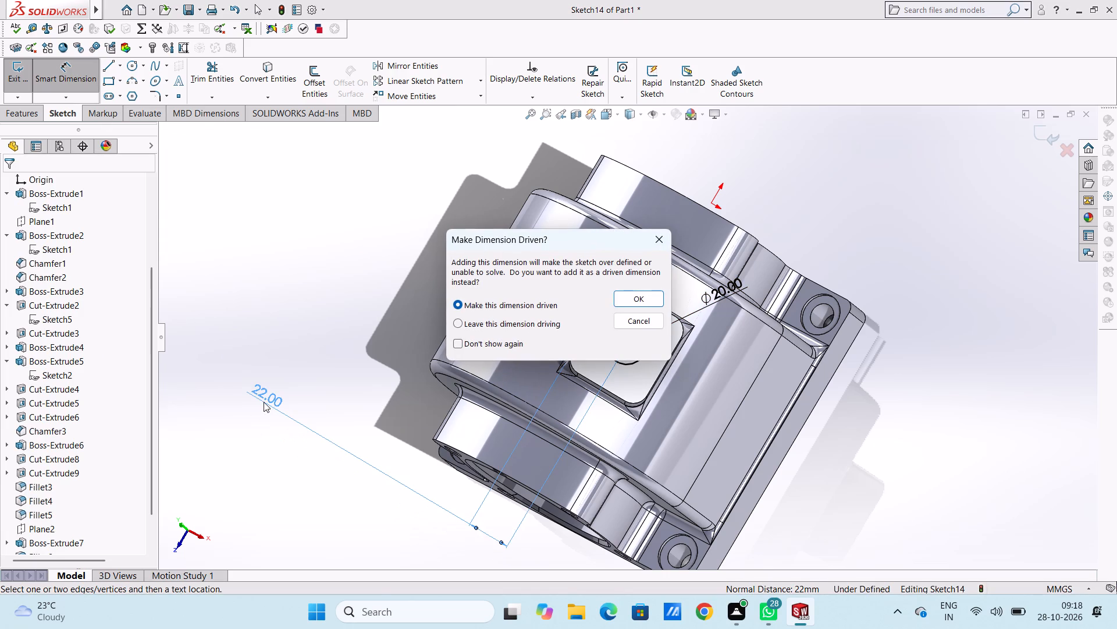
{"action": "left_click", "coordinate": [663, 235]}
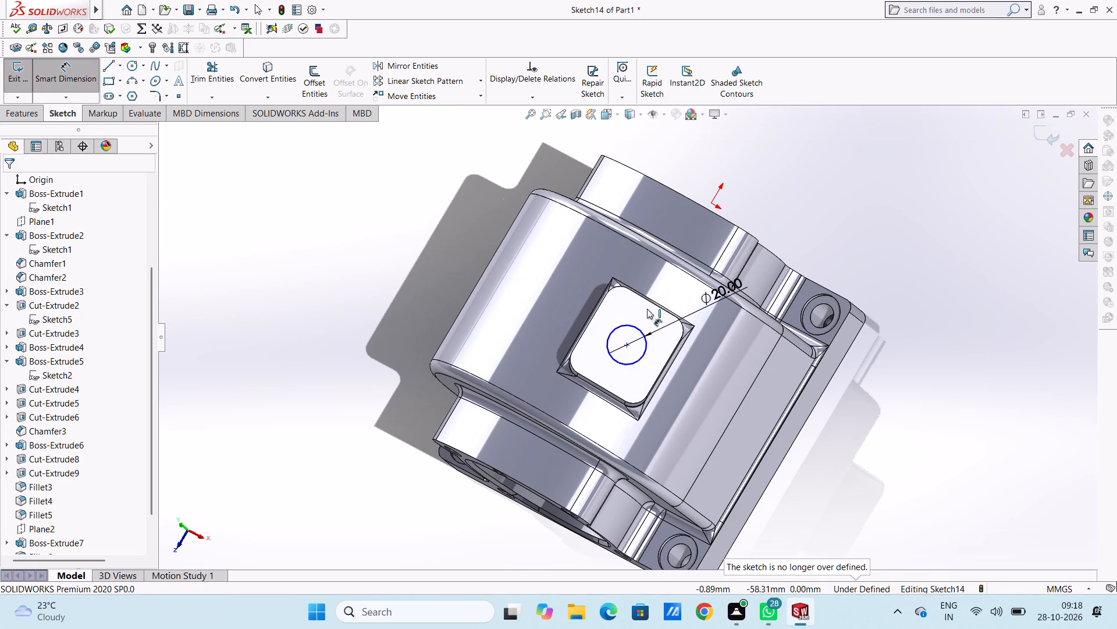
Dimension the distance from the circle's centre to the outer rear edge at the boss's base.
{"action": "left_click", "coordinate": [627, 344]}
{"action": "left_click", "coordinate": [649, 299]}
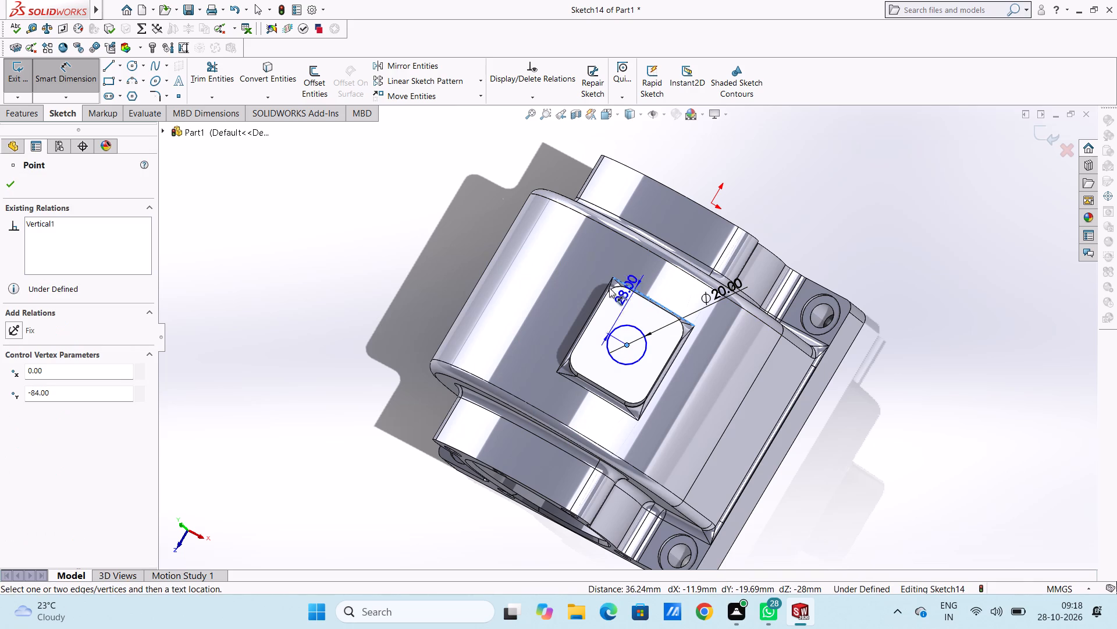
{"action": "left_click", "coordinate": [447, 225]}
{"action": "left_click", "coordinate": [392, 204]}
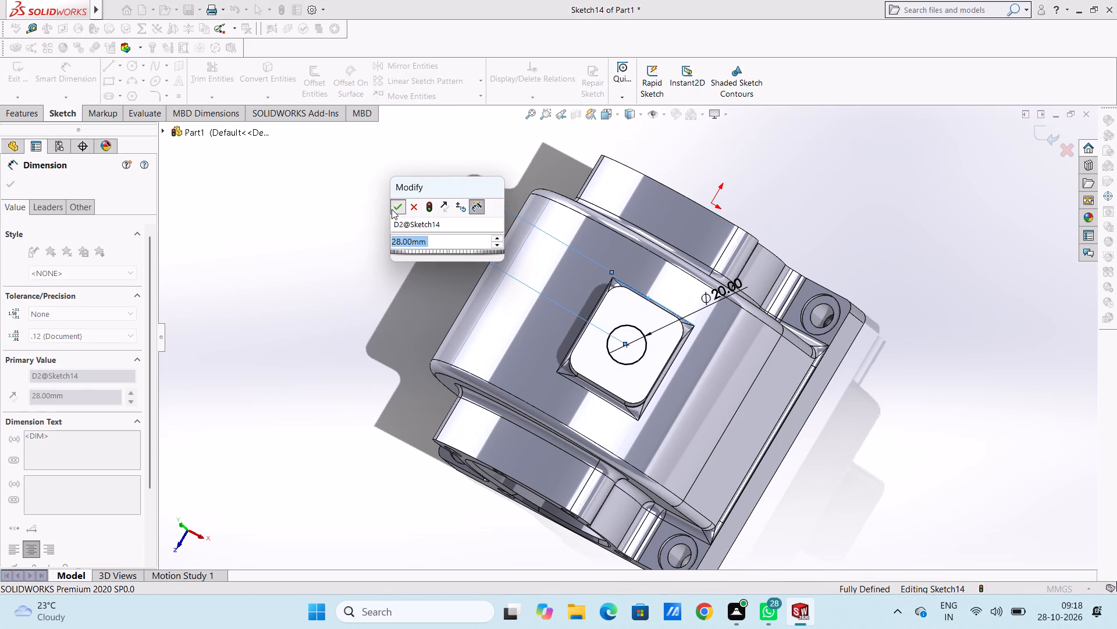
{"action": "left_click", "coordinate": [385, 213]}
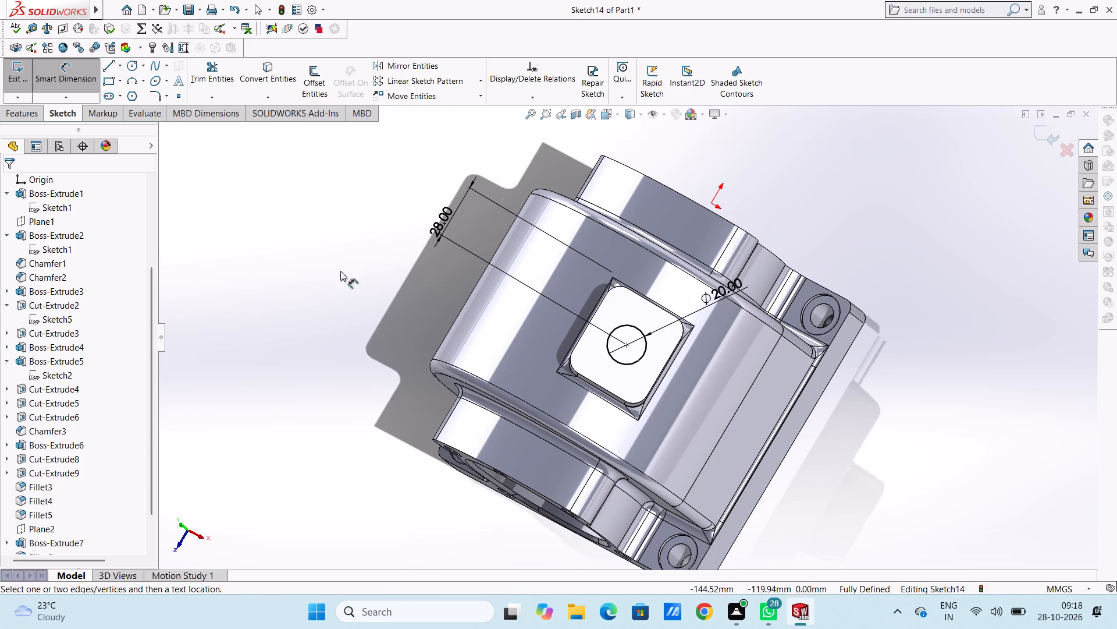
{"action": "middle_click_drag", "start_coordinate": [306, 384], "coordinate": [342, 260]}
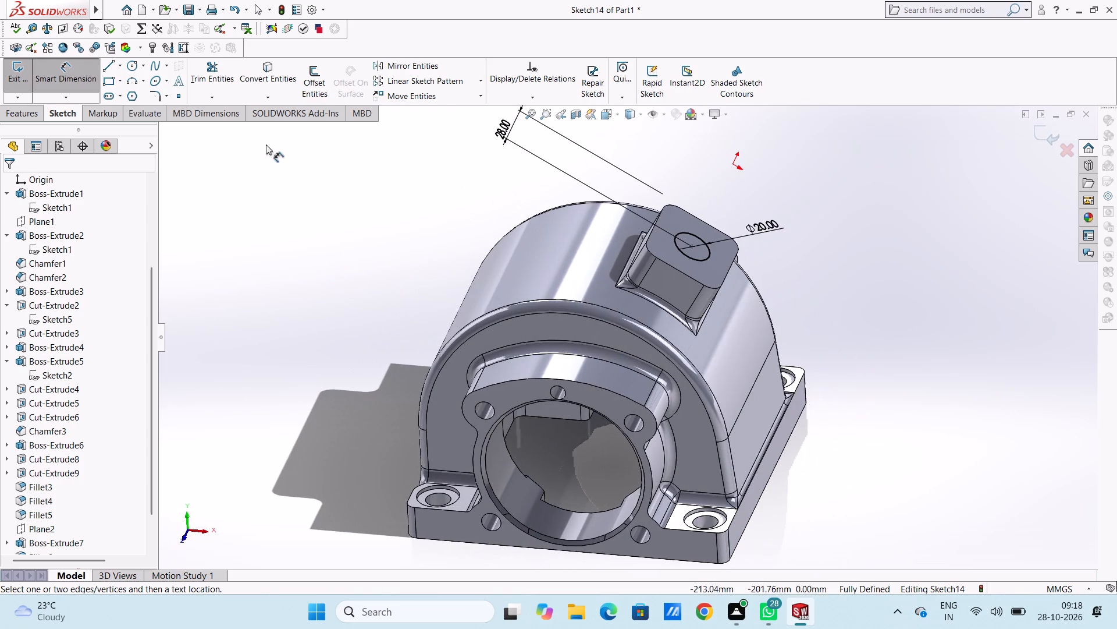
{"action": "left_click", "coordinate": [83, 81]}
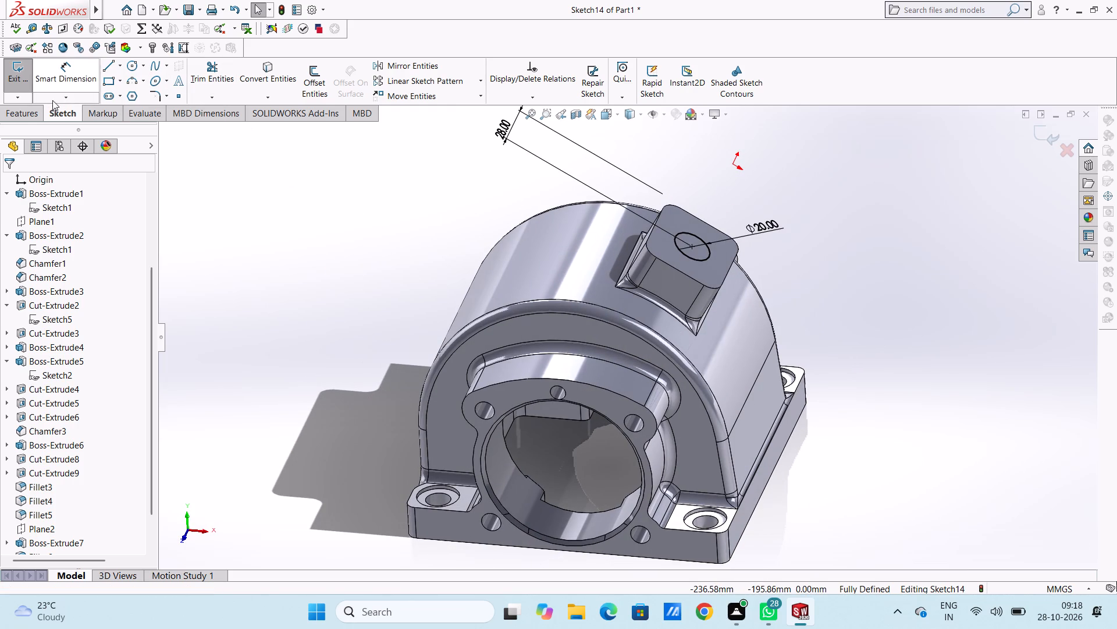
Cut-extrude the circle into the boss as a blind hole 20 mm deep.
{"action": "left_click", "coordinate": [23, 119]}
{"action": "left_click", "coordinate": [192, 77]}
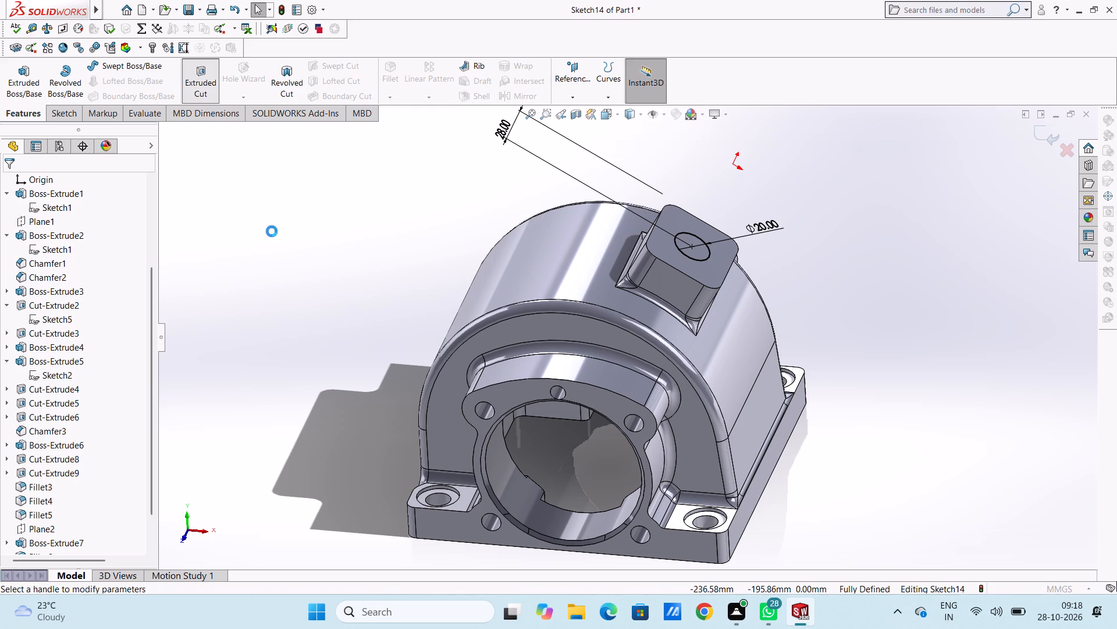
{"action": "type", "text": "20"}
{"action": "key", "text": "Return"}
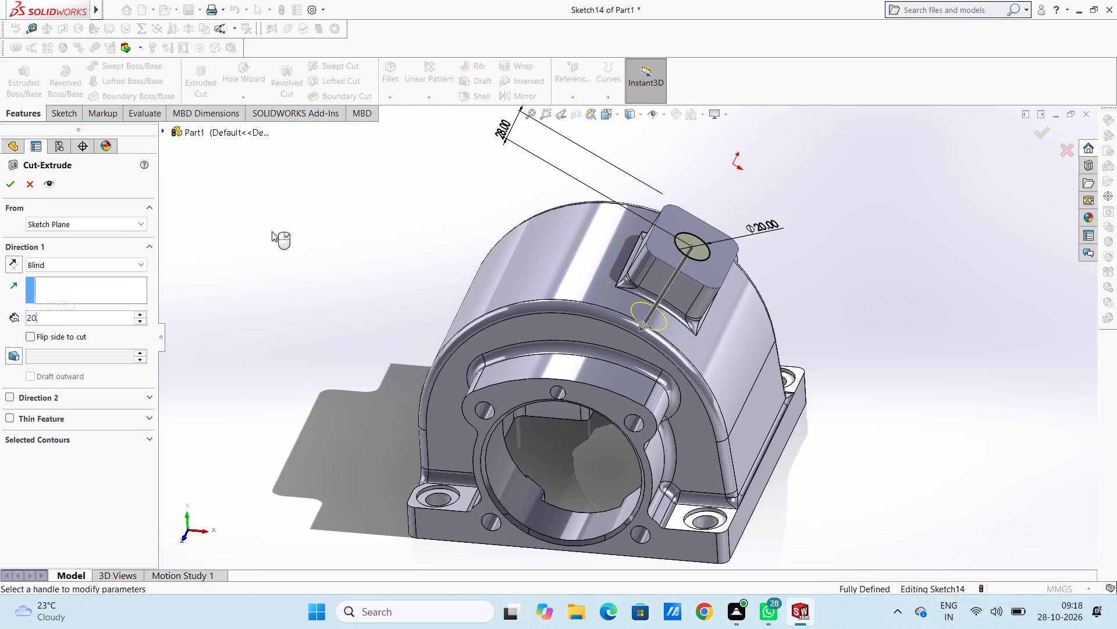
{"action": "left_click", "coordinate": [12, 185]}
{"action": "left_click", "coordinate": [347, 281]}
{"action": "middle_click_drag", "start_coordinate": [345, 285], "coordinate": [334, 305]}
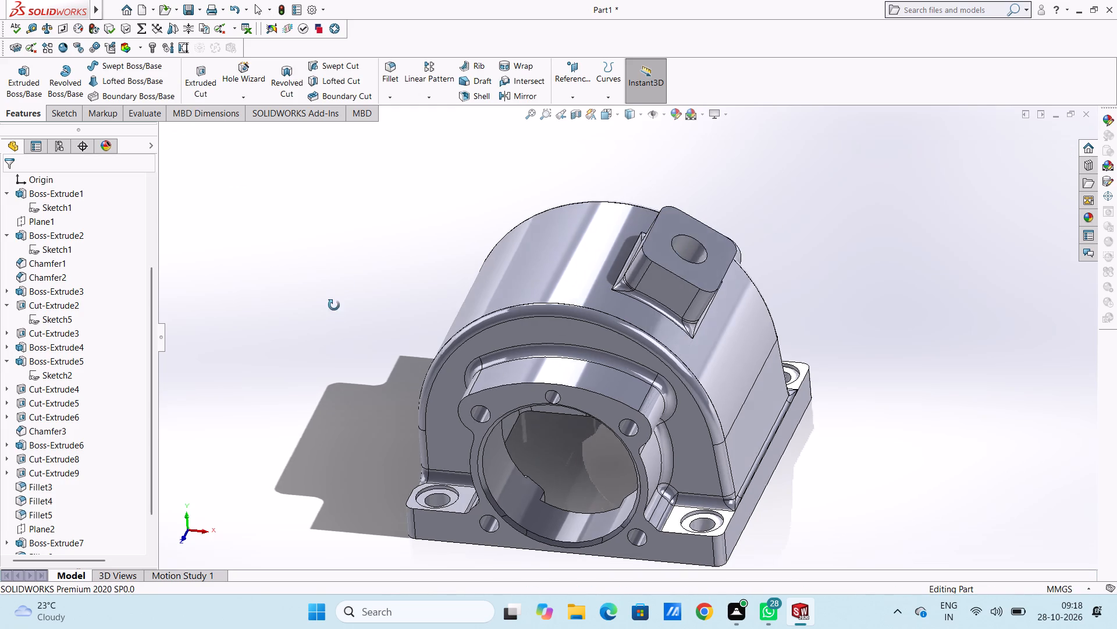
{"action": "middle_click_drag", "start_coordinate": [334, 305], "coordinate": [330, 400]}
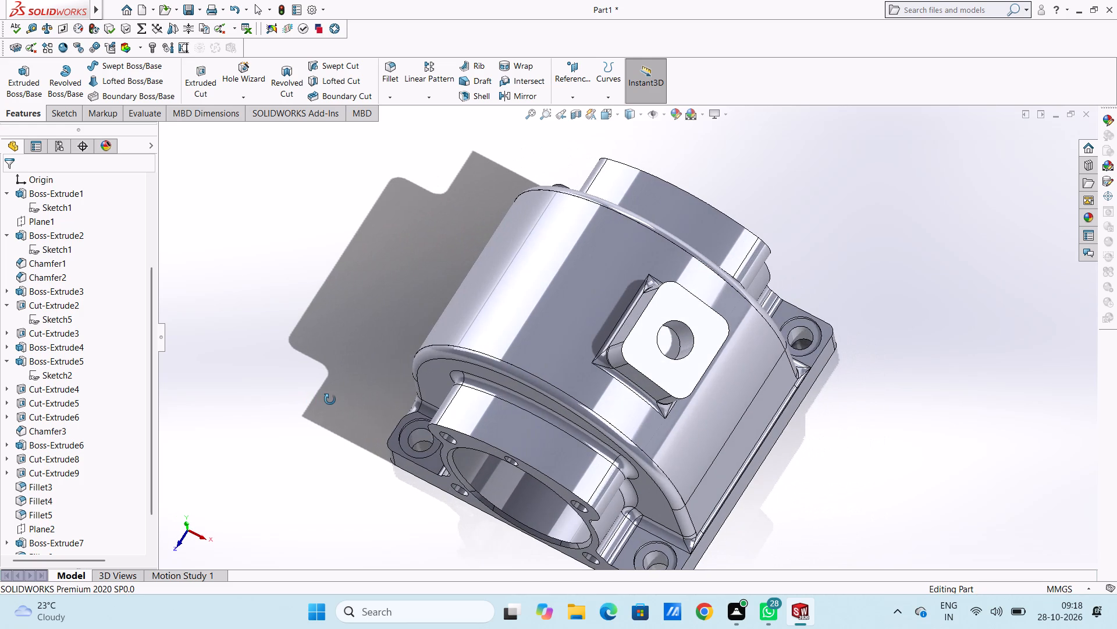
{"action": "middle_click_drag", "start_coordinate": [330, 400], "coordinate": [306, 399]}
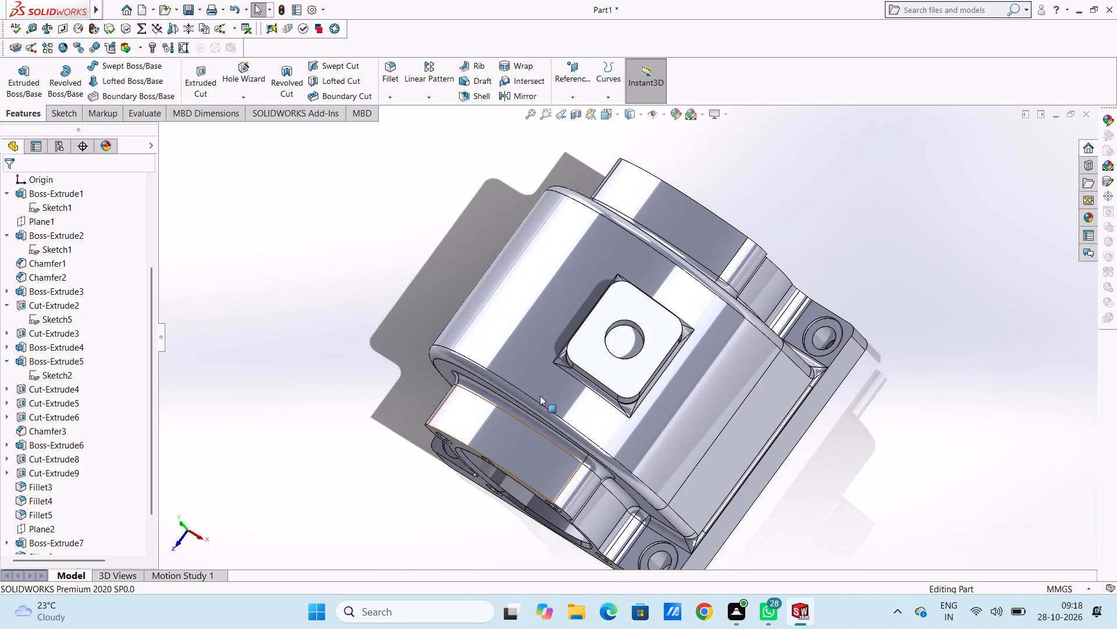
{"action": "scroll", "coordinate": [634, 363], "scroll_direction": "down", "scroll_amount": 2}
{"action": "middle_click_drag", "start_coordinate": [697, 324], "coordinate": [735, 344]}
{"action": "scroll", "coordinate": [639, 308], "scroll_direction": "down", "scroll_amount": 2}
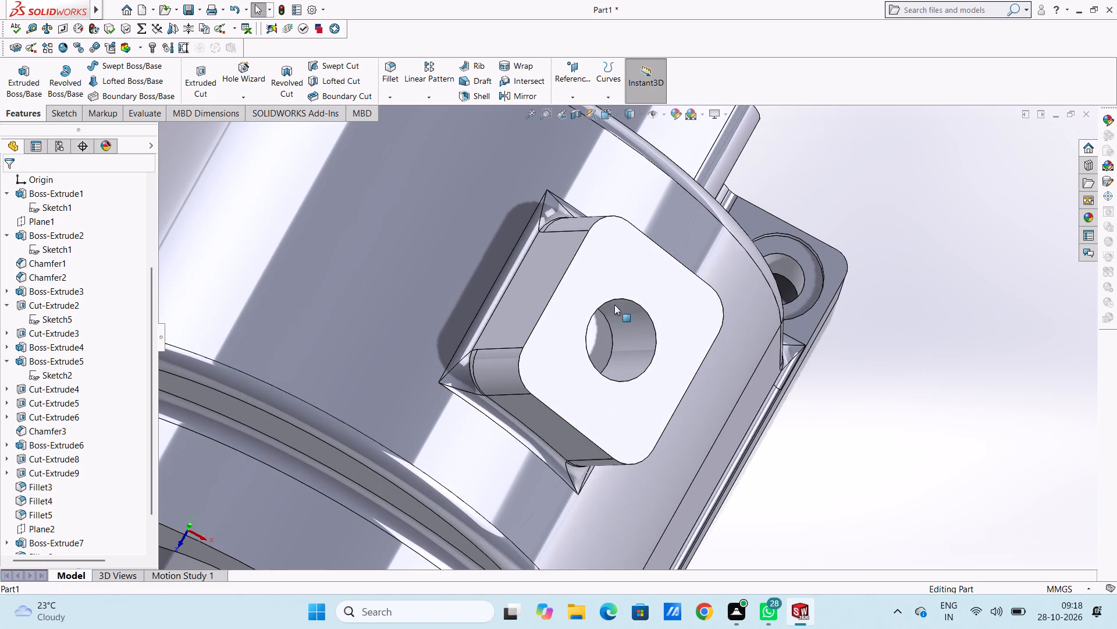
Fillet the circular edge at the bottom of the boss's blind hole with a 4 mm radius.
{"action": "left_click", "coordinate": [394, 66]}
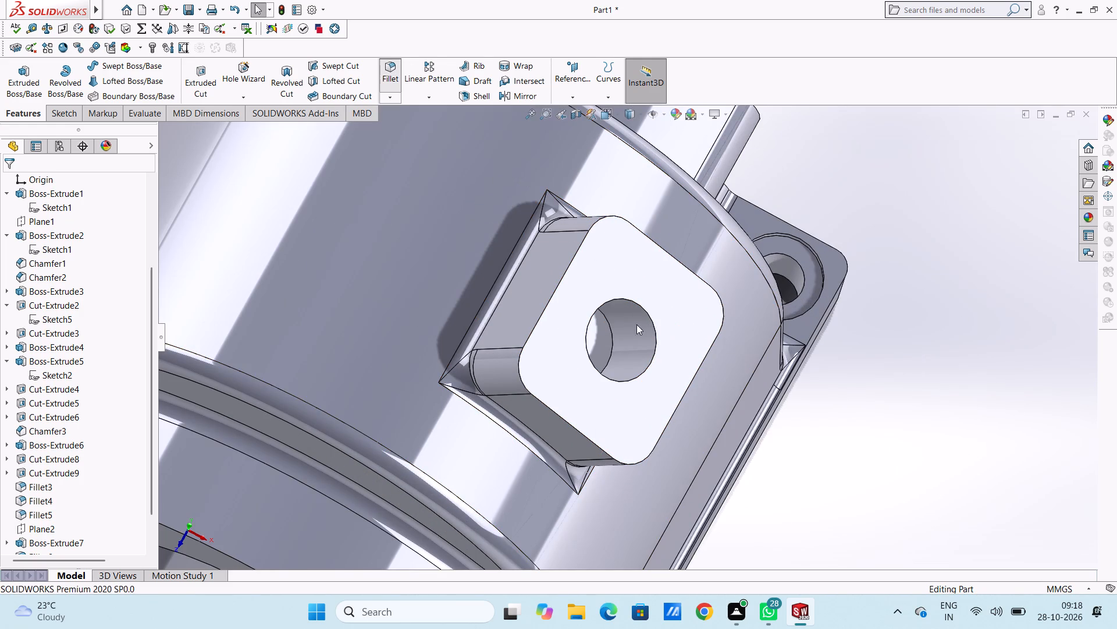
{"action": "left_click", "coordinate": [611, 327]}
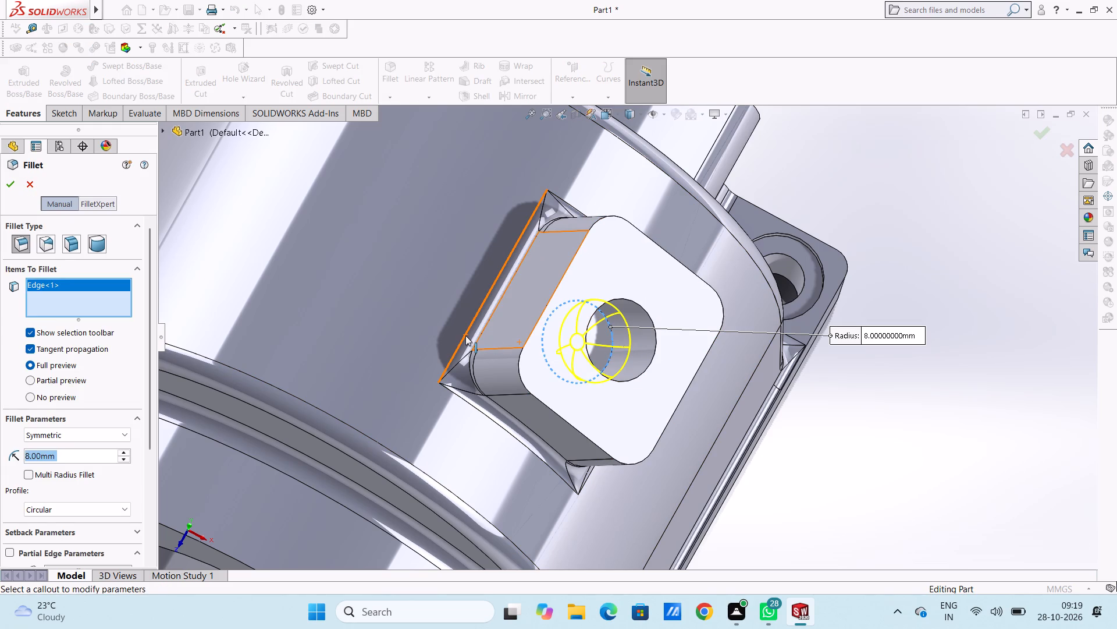
{"action": "key", "text": "5"}
{"action": "key", "text": "Return"}
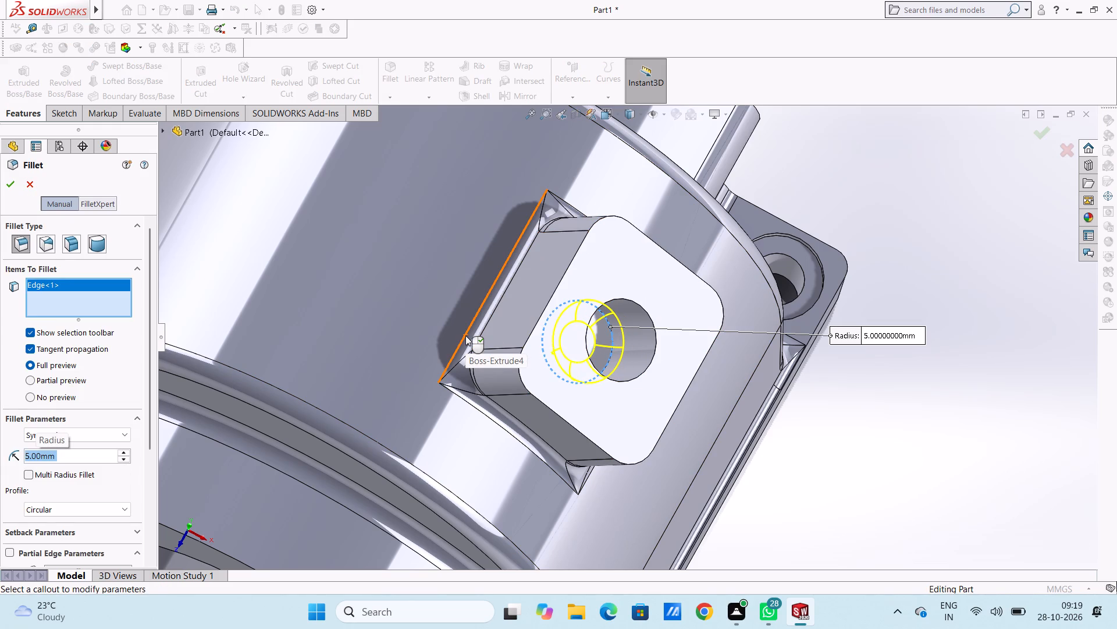
{"action": "key", "text": "3"}
{"action": "key", "text": "Return"}
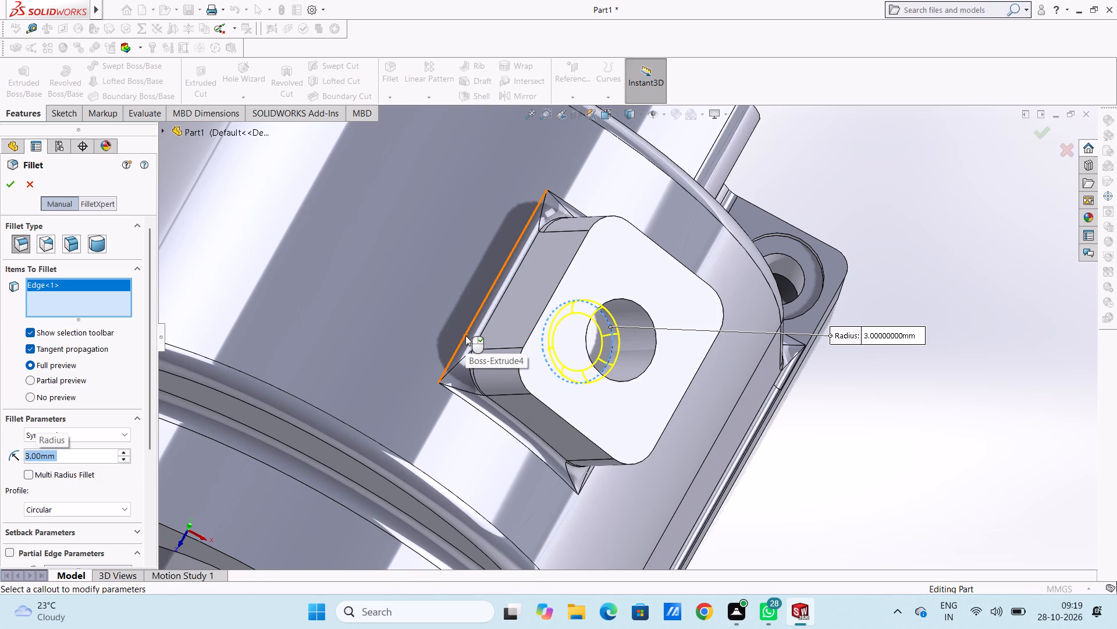
{"action": "key", "text": "4"}
{"action": "key", "text": "Return"}
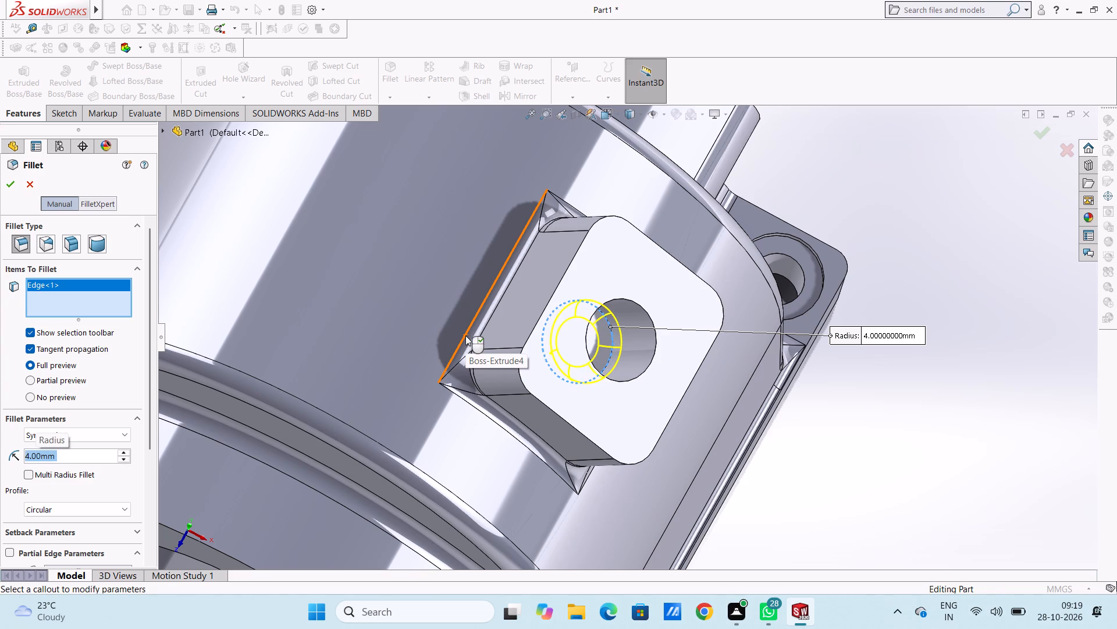
{"action": "left_click", "coordinate": [5, 186]}
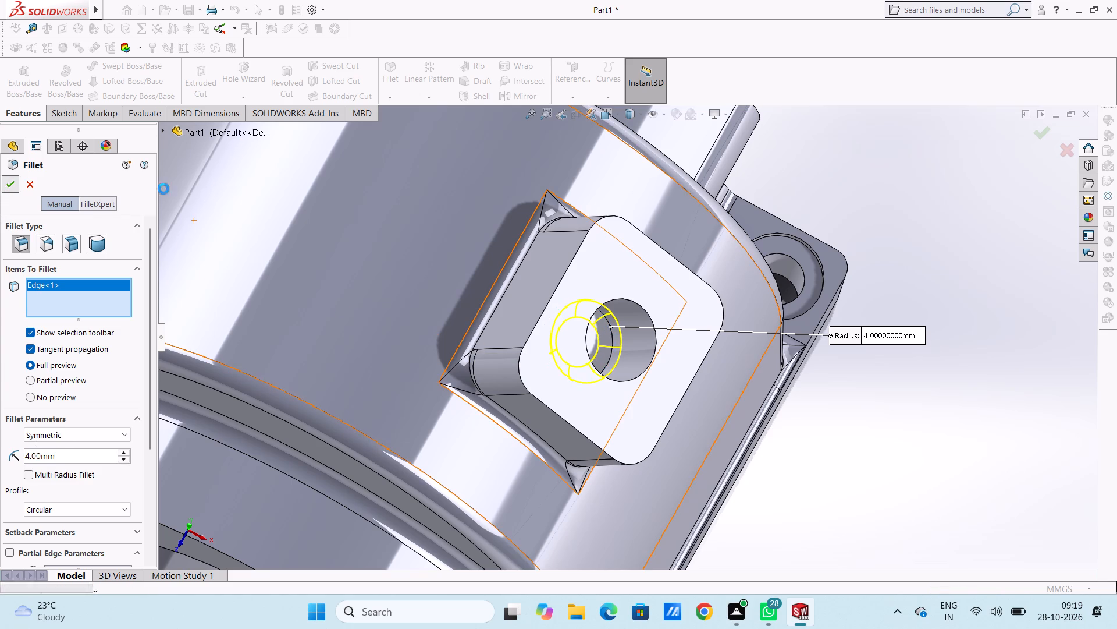
Sketch a 12 mm diameter circle on the flat floor of the boss hole, centred on it, and dimension its diameter.
{"action": "scroll", "coordinate": [937, 339], "scroll_direction": "up", "scroll_amount": 3}
{"action": "middle_click_drag", "start_coordinate": [884, 362], "coordinate": [839, 358]}
{"action": "scroll", "coordinate": [433, 367], "scroll_direction": "up", "scroll_amount": 2}
{"action": "scroll", "coordinate": [486, 330], "scroll_direction": "down", "scroll_amount": 6}
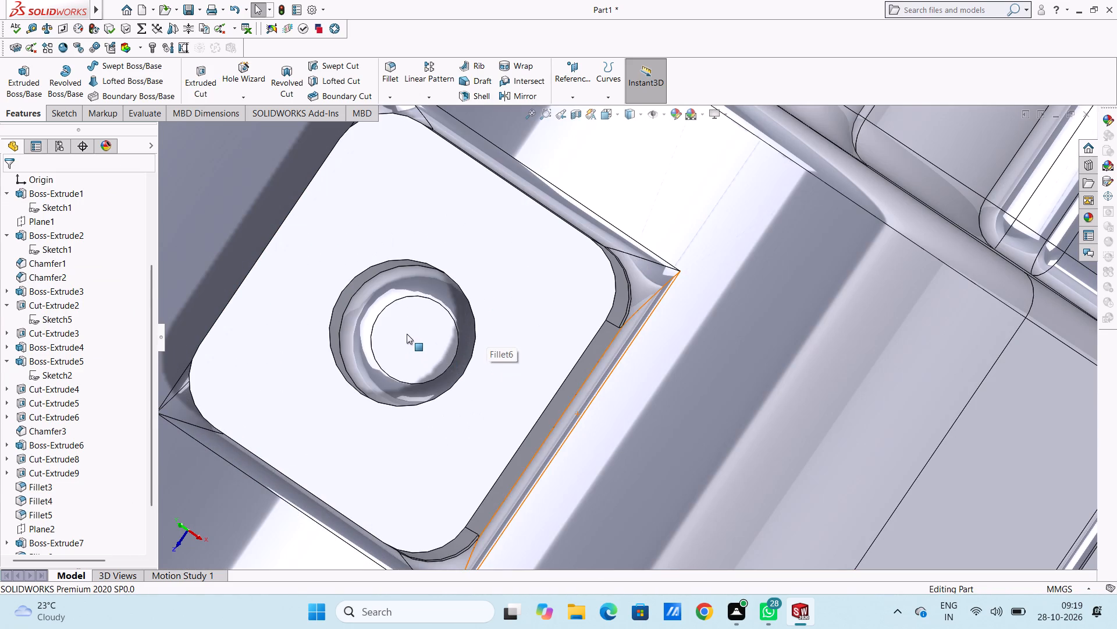
{"action": "left_click", "coordinate": [407, 333]}
{"action": "left_click", "coordinate": [456, 302]}
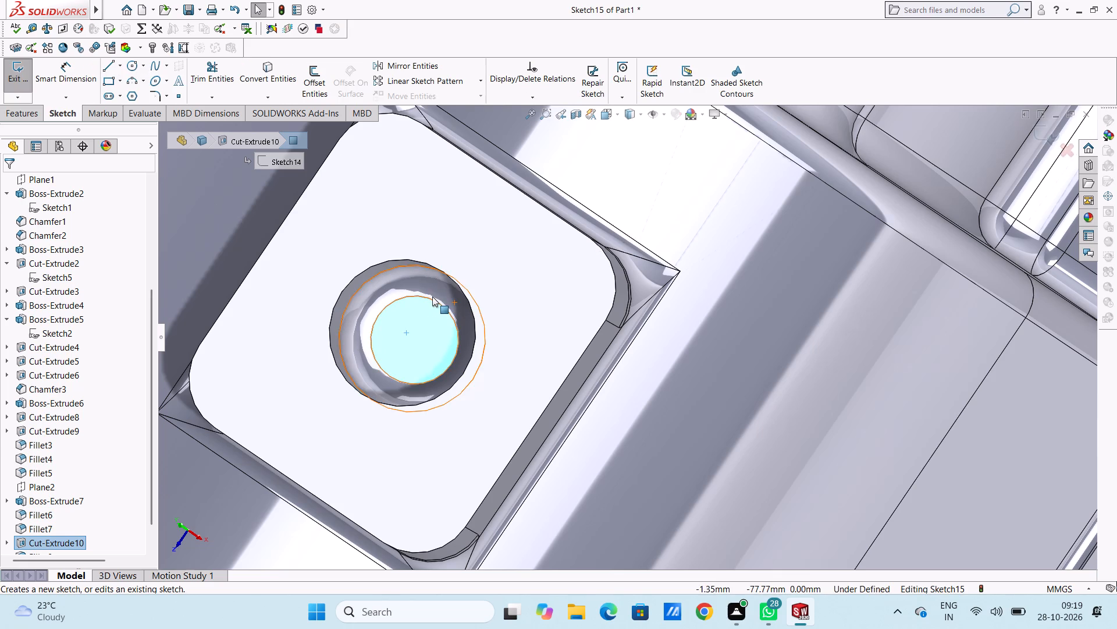
{"action": "scroll", "coordinate": [432, 296], "scroll_direction": "up", "scroll_amount": 6}
{"action": "left_click", "coordinate": [272, 235]}
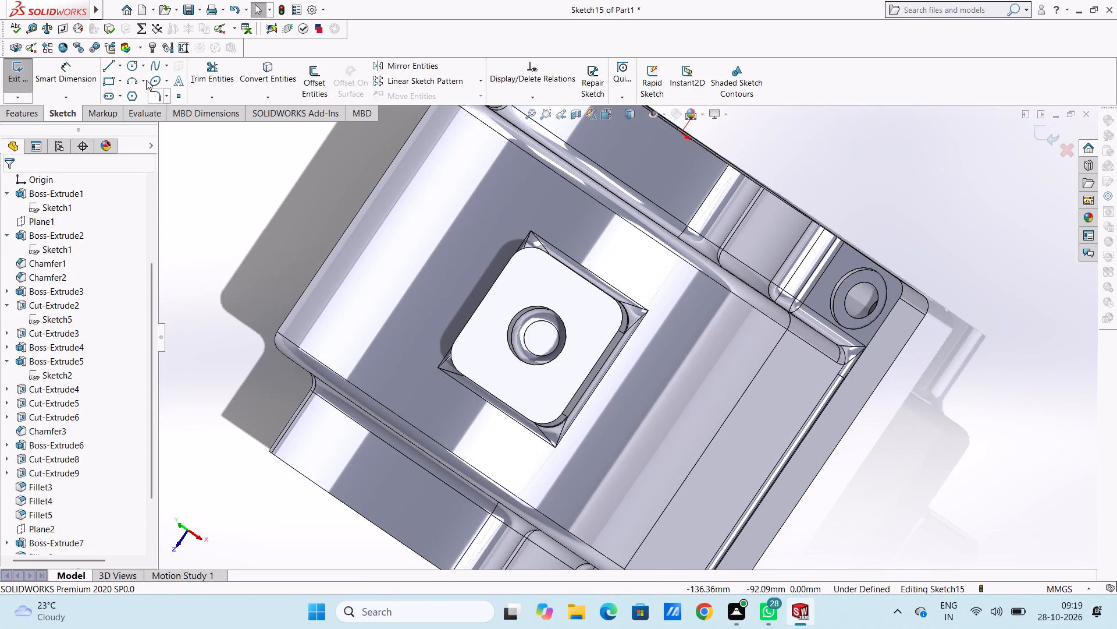
{"action": "left_click", "coordinate": [132, 69]}
{"action": "scroll", "coordinate": [540, 366], "scroll_direction": "down", "scroll_amount": 4}
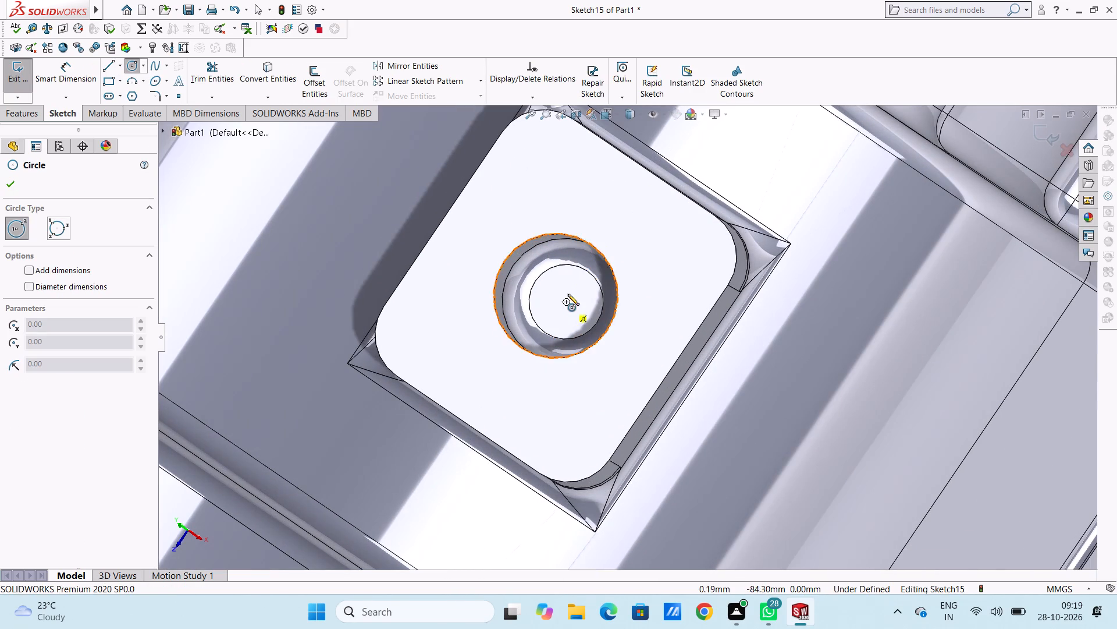
{"action": "left_click", "coordinate": [566, 299]}
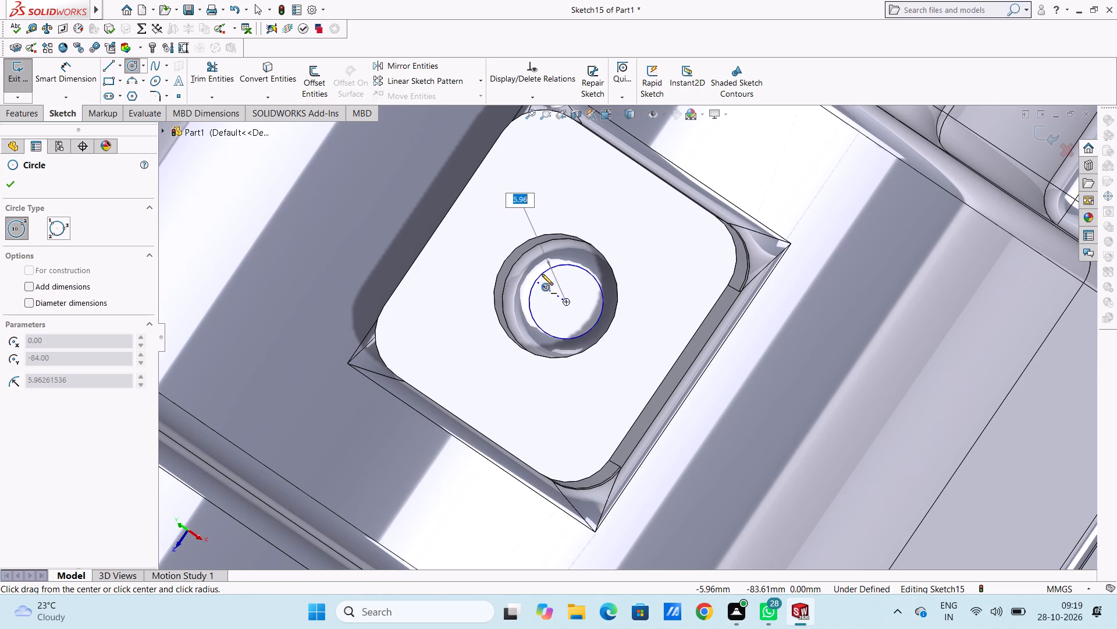
{"action": "left_click", "coordinate": [542, 273]}
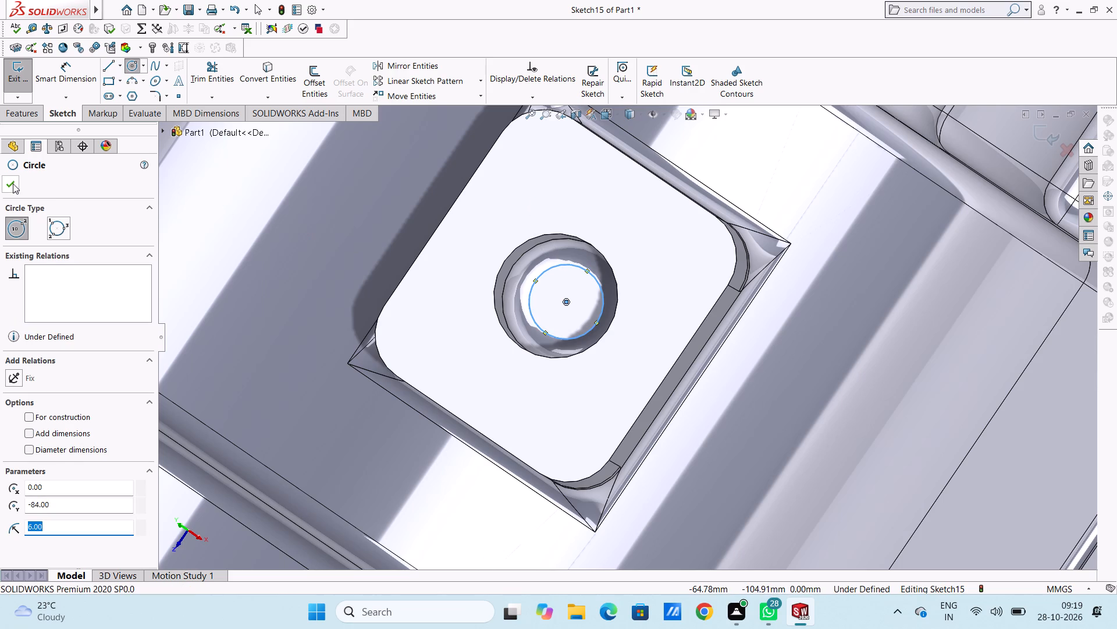
{"action": "left_click", "coordinate": [10, 184]}
{"action": "left_click", "coordinate": [73, 69]}
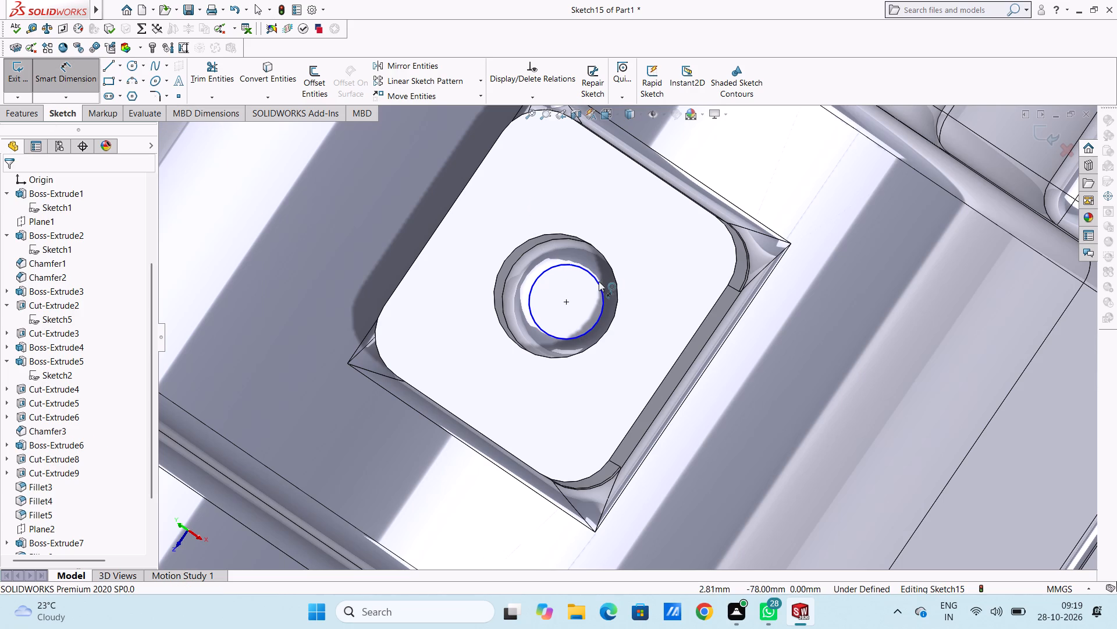
{"action": "left_click", "coordinate": [572, 268]}
{"action": "scroll", "coordinate": [703, 216], "scroll_direction": "up", "scroll_amount": 6}
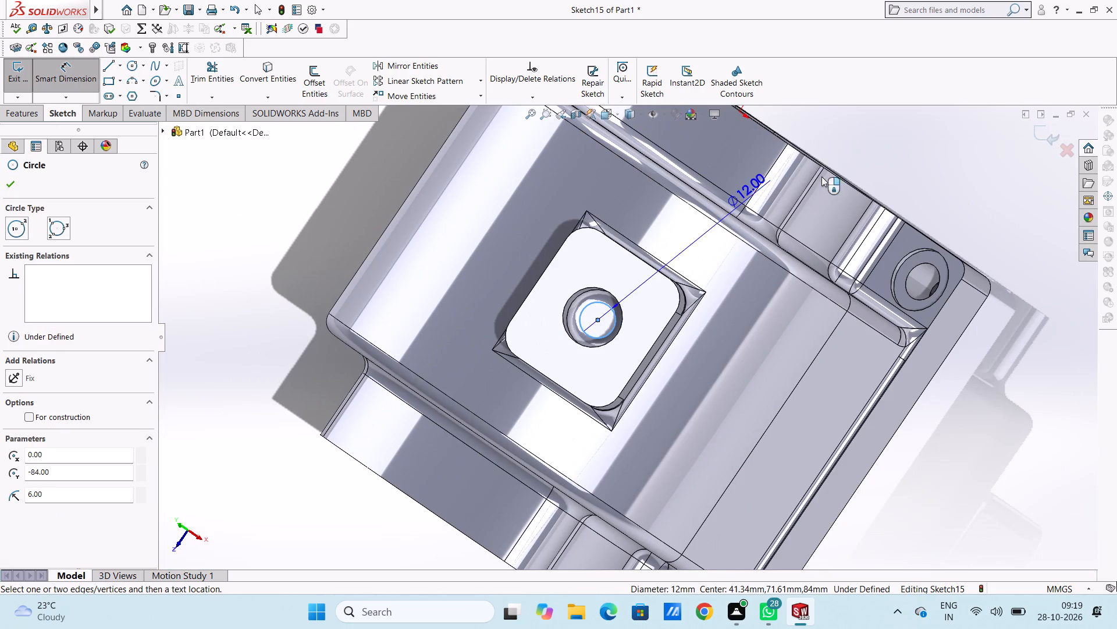
{"action": "left_click", "coordinate": [901, 151]}
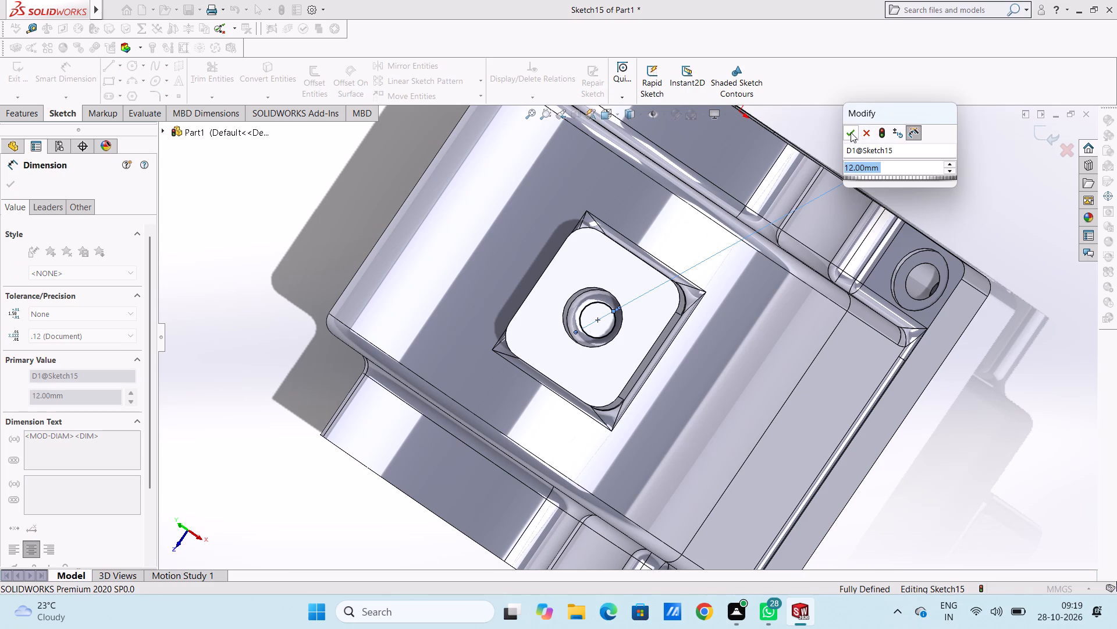
{"action": "left_click", "coordinate": [851, 132]}
Cut-extrude the 12 mm circle as a blind cut 20 mm deep from the boss hole's floor into the housing.
{"action": "left_click", "coordinate": [312, 235]}
{"action": "middle_click_drag", "start_coordinate": [301, 245], "coordinate": [341, 264]}
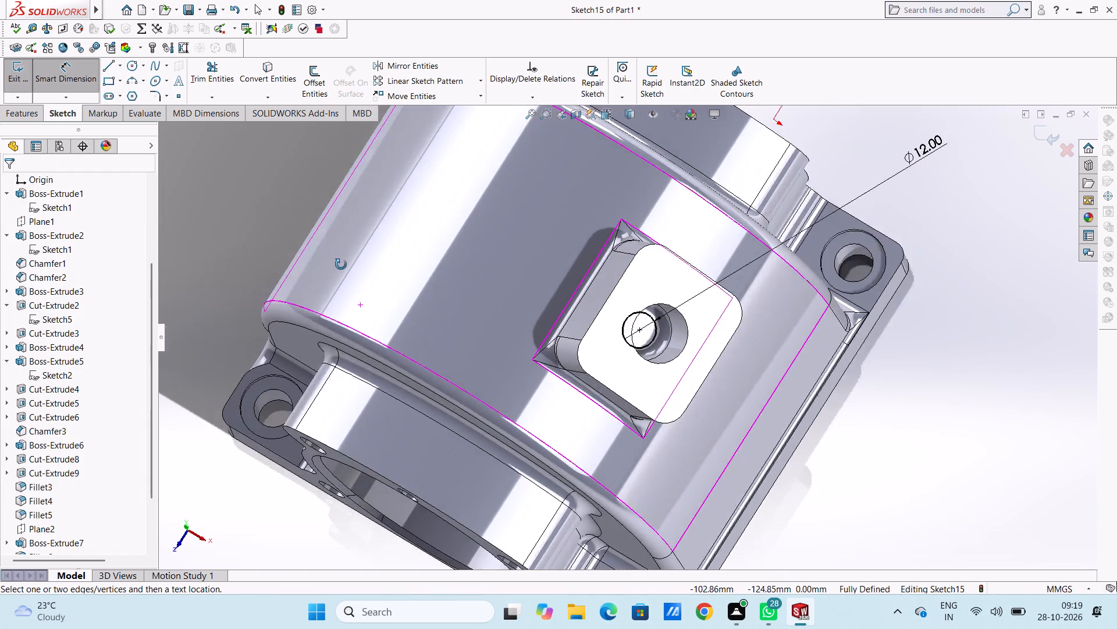
{"action": "middle_click_drag", "start_coordinate": [341, 264], "coordinate": [361, 231]}
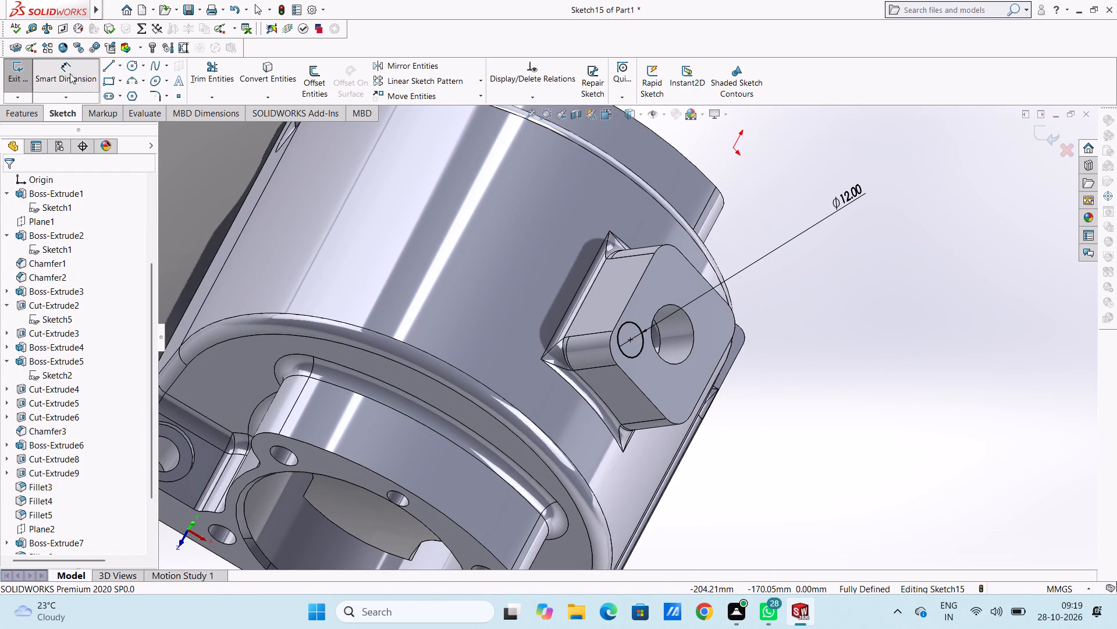
{"action": "left_click", "coordinate": [70, 73]}
{"action": "left_click", "coordinate": [24, 119]}
{"action": "left_click", "coordinate": [200, 76]}
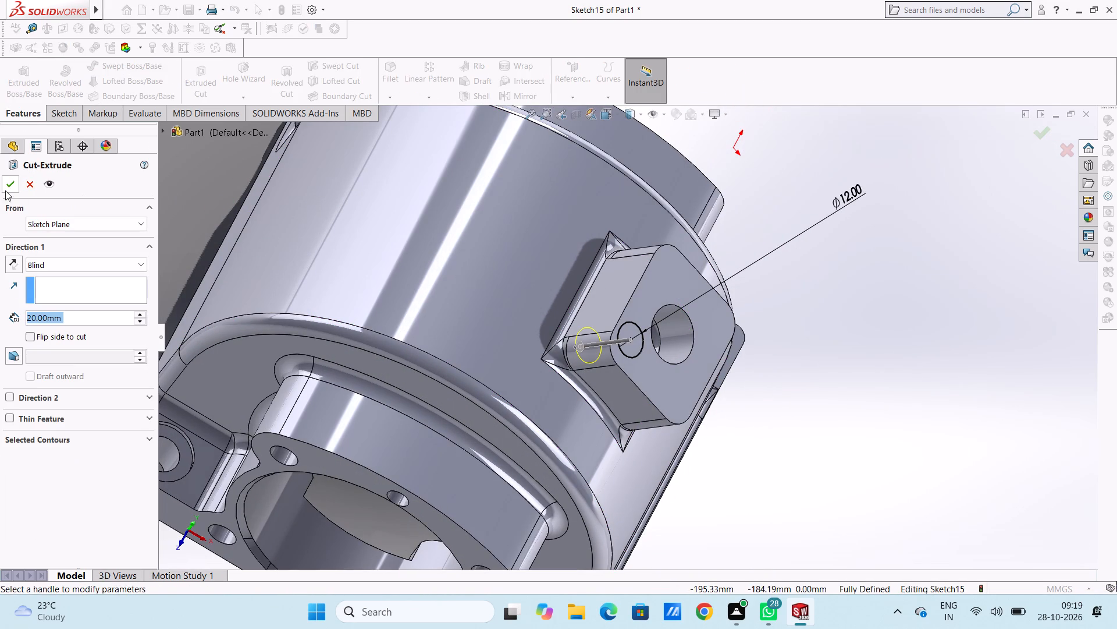
{"action": "left_click", "coordinate": [5, 187]}
{"action": "left_click", "coordinate": [189, 170]}
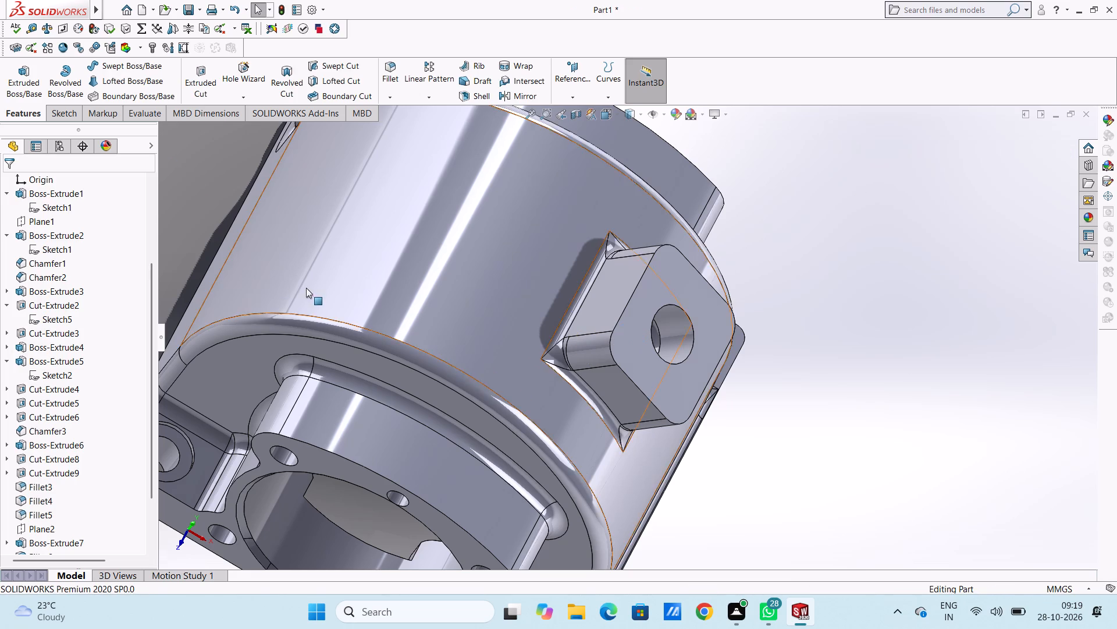
Examine the housing from the underside, both flanged ends and the boss side, including the interior around the new hole.
{"action": "scroll", "coordinate": [306, 288], "scroll_direction": "up", "scroll_amount": 5}
{"action": "middle_click_drag", "start_coordinate": [424, 387], "coordinate": [496, 196]}
{"action": "middle_click_drag", "start_coordinate": [585, 327], "coordinate": [633, 227]}
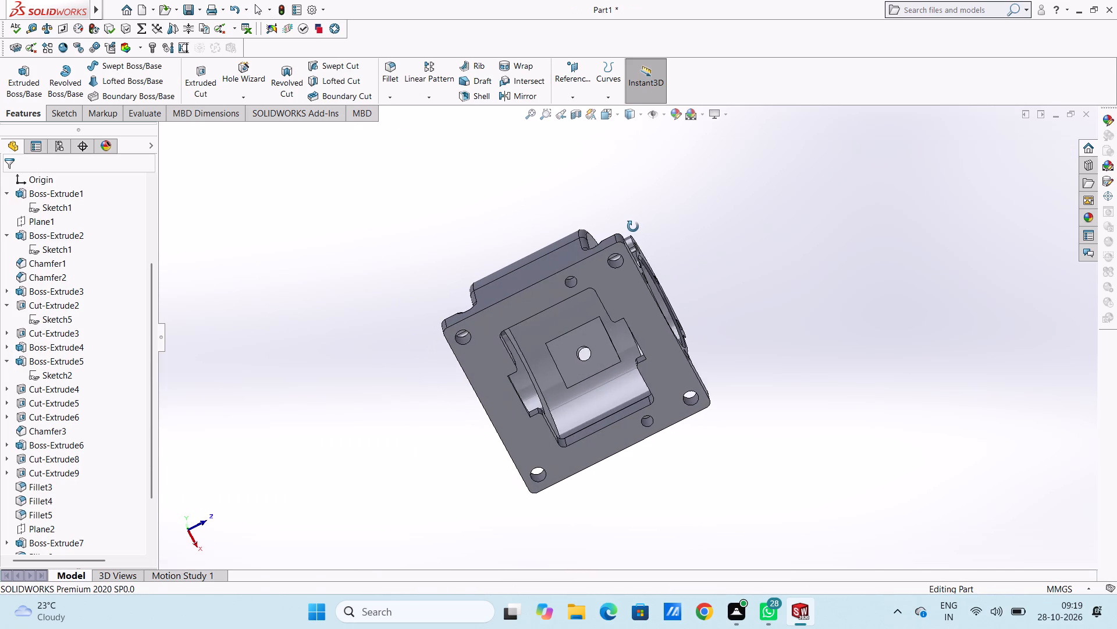
{"action": "middle_click_drag", "start_coordinate": [633, 227], "coordinate": [625, 248]}
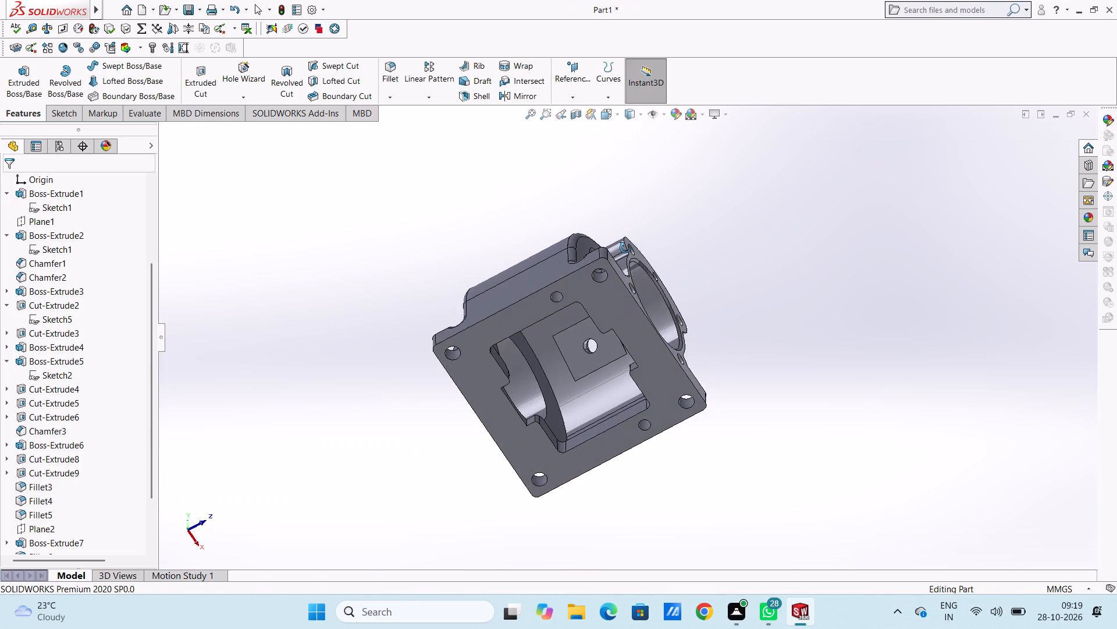
{"action": "middle_click_drag", "start_coordinate": [625, 248], "coordinate": [621, 262]}
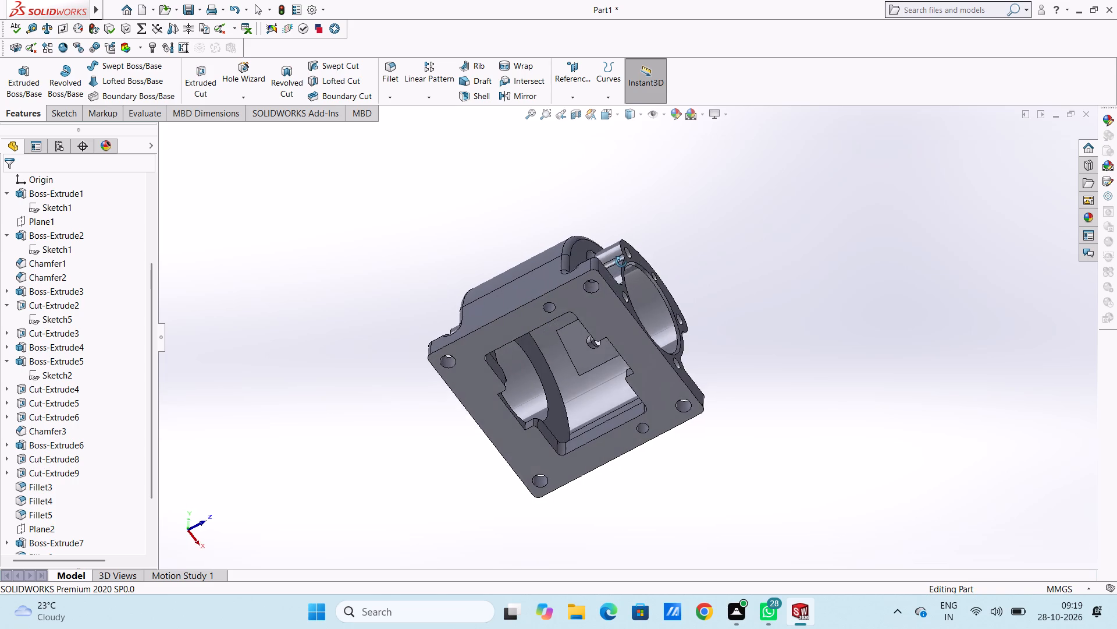
{"action": "middle_click_drag", "start_coordinate": [621, 262], "coordinate": [617, 260]}
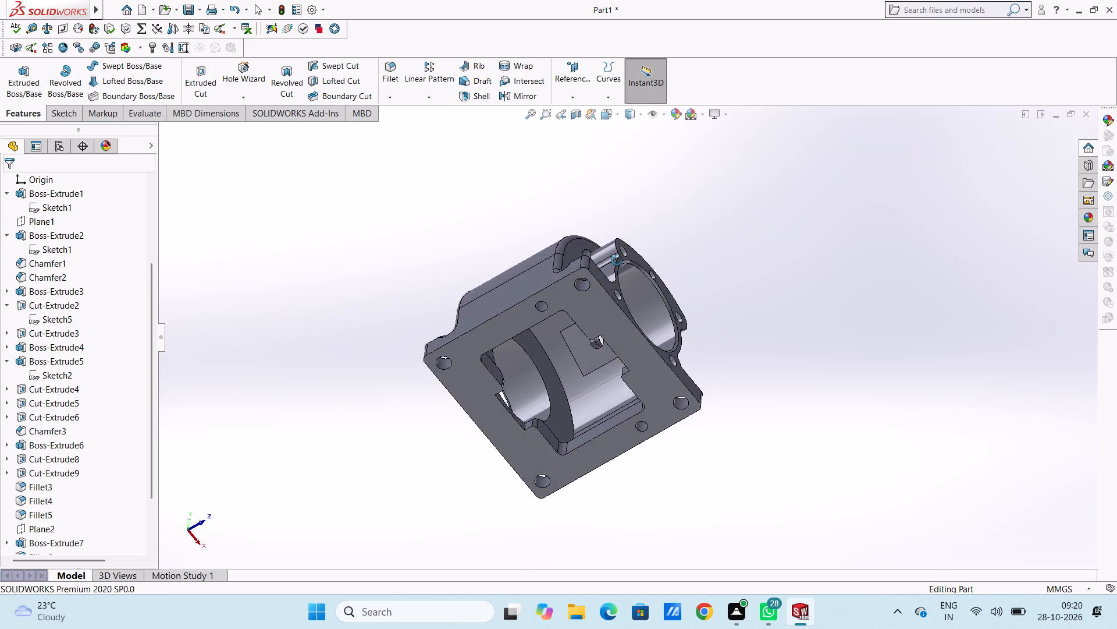
{"action": "middle_click_drag", "start_coordinate": [617, 260], "coordinate": [552, 367]}
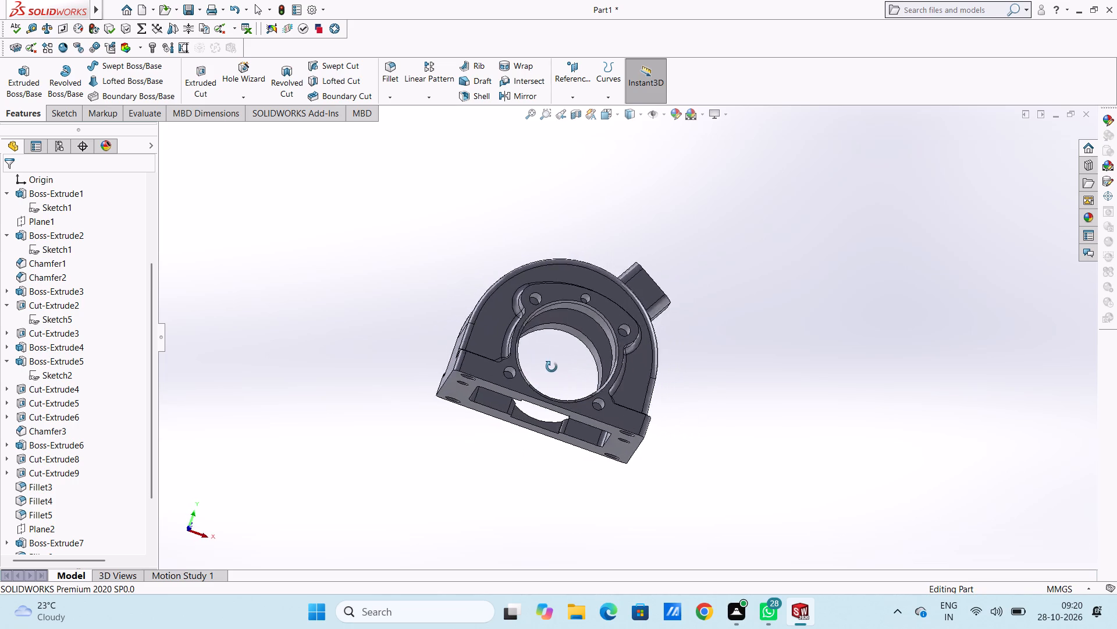
{"action": "middle_click_drag", "start_coordinate": [552, 367], "coordinate": [613, 346]}
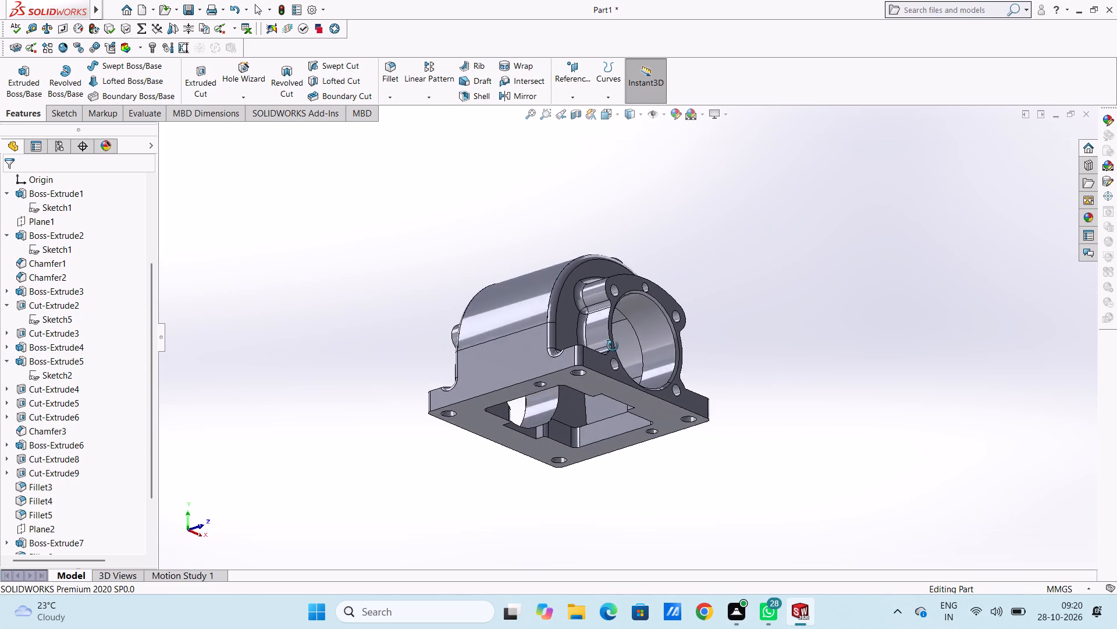
{"action": "middle_click_drag", "start_coordinate": [613, 346], "coordinate": [575, 355]}
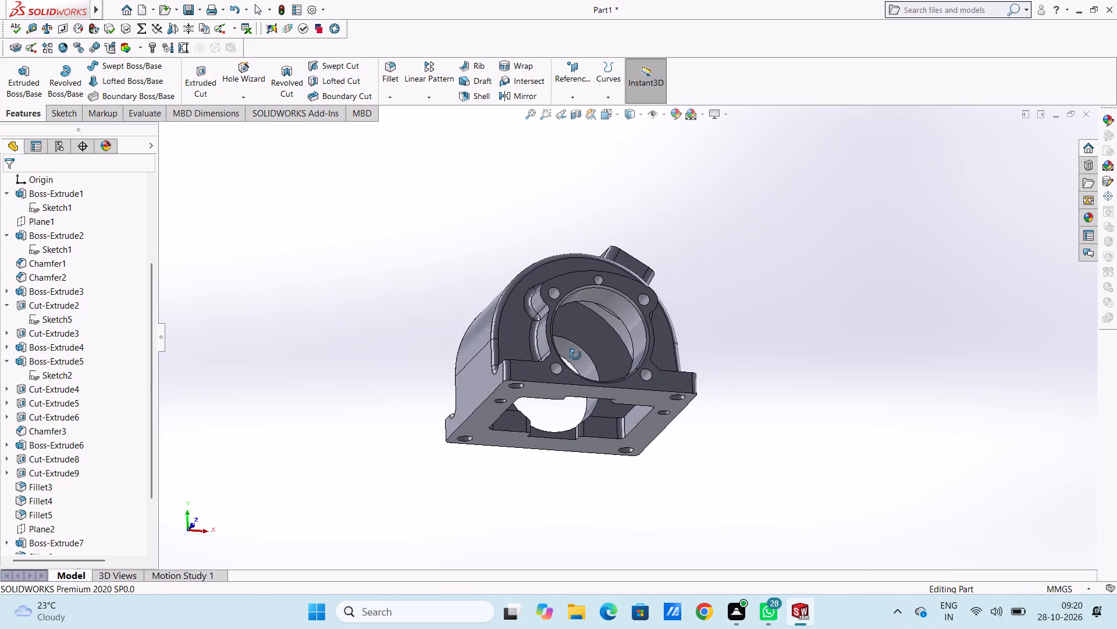
{"action": "middle_click_drag", "start_coordinate": [575, 355], "coordinate": [589, 356]}
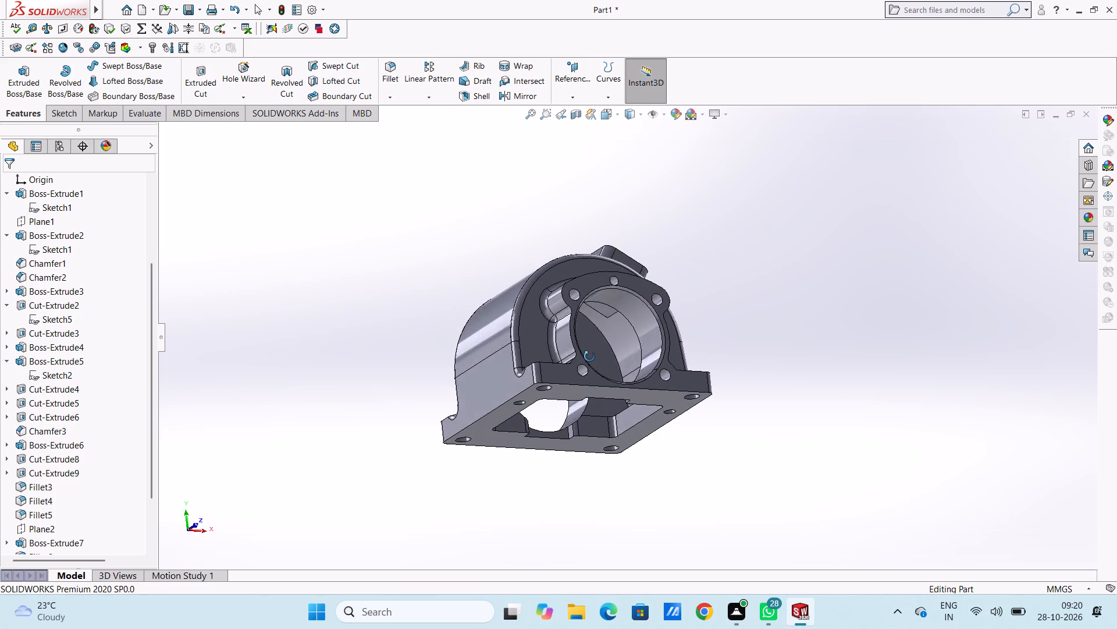
{"action": "middle_click_drag", "start_coordinate": [589, 356], "coordinate": [648, 210]}
{"action": "middle_click_drag", "start_coordinate": [692, 423], "coordinate": [700, 278]}
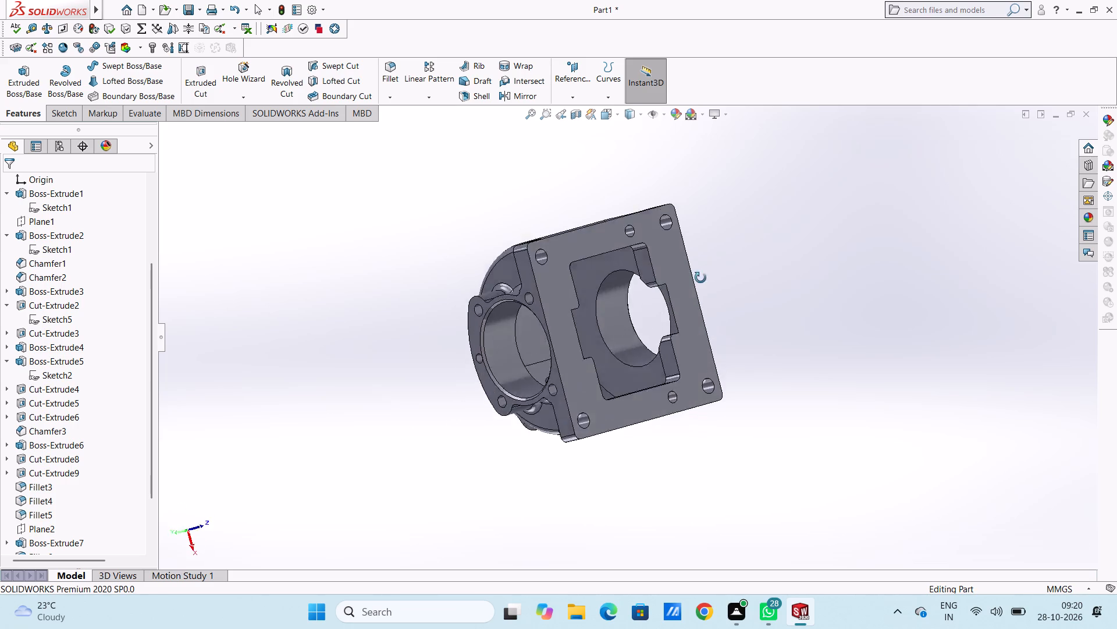
{"action": "middle_click_drag", "start_coordinate": [700, 278], "coordinate": [442, 508]}
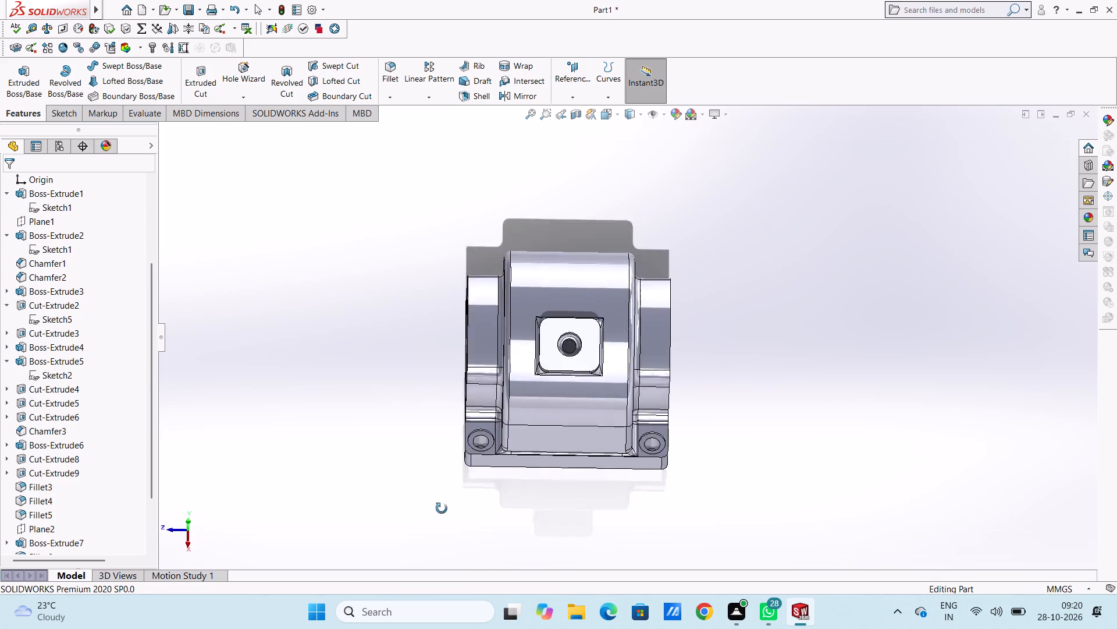
{"action": "middle_click_drag", "start_coordinate": [442, 508], "coordinate": [608, 388]}
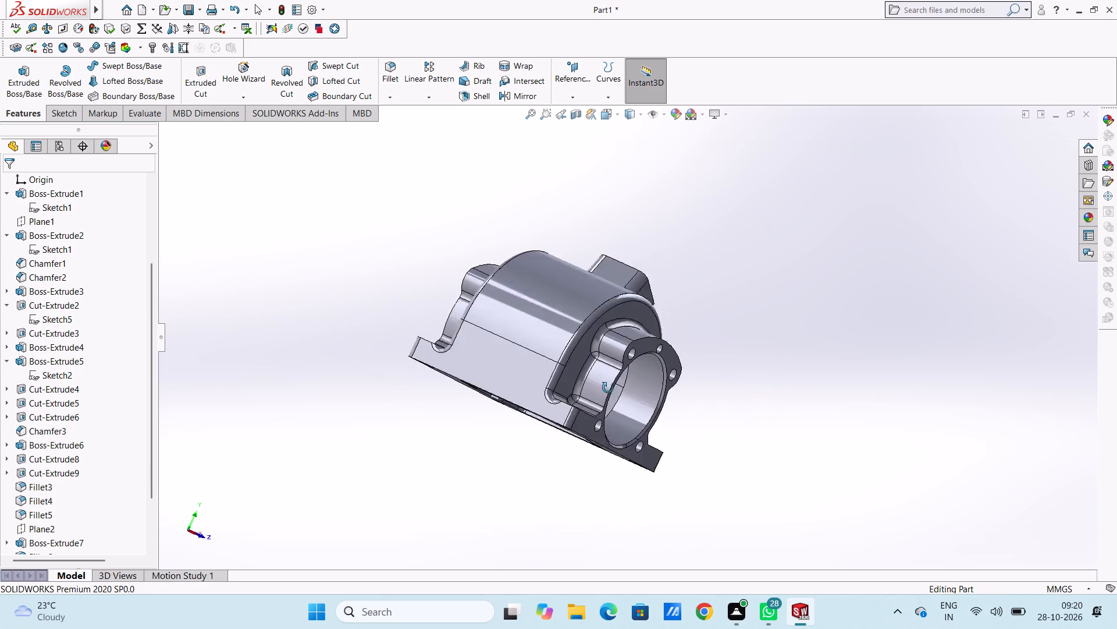
{"action": "middle_click_drag", "start_coordinate": [608, 388], "coordinate": [541, 276]}
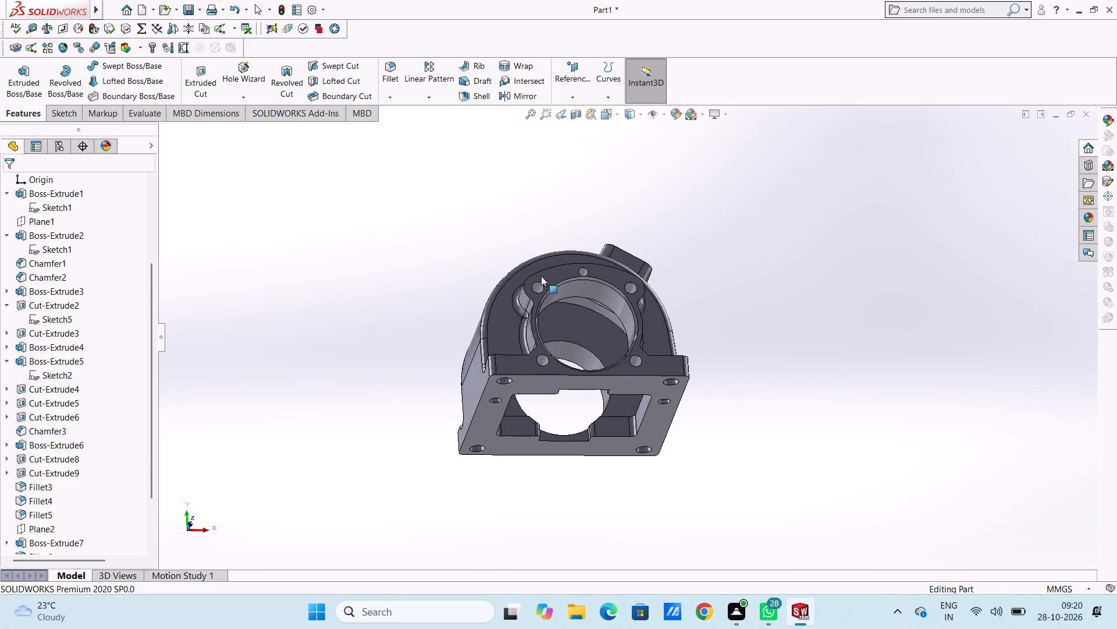
{"action": "middle_click_drag", "start_coordinate": [541, 276], "coordinate": [541, 272]}
Start a sketch on the flat interior end wall seen through the bore and offset its arched edge 5 mm inward.
{"action": "left_click", "coordinate": [584, 326]}
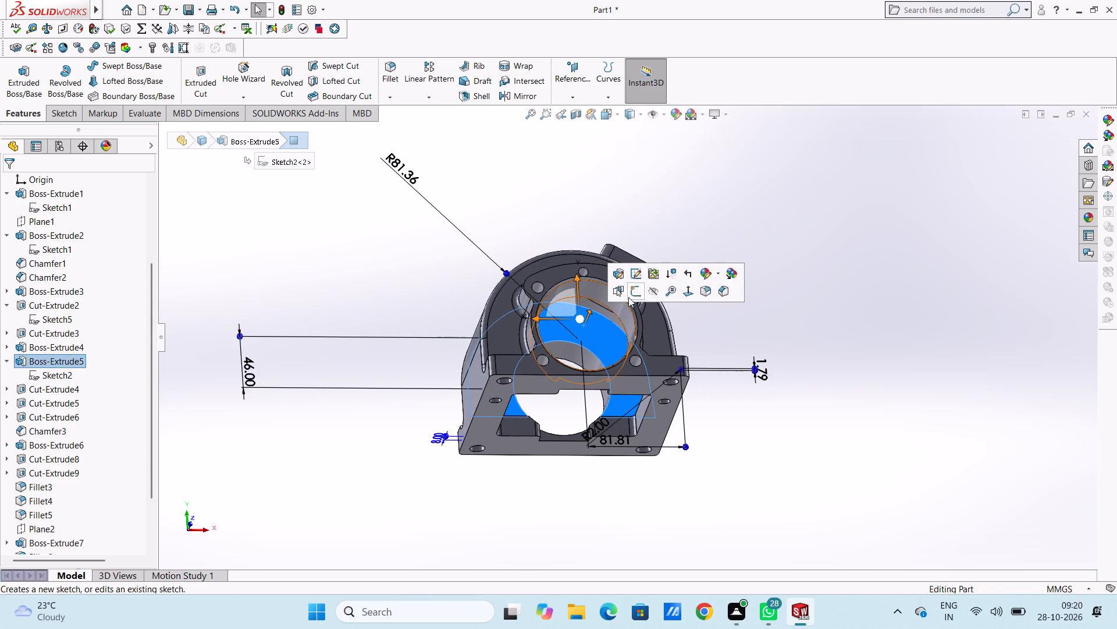
{"action": "left_click", "coordinate": [636, 293]}
{"action": "left_click", "coordinate": [387, 289]}
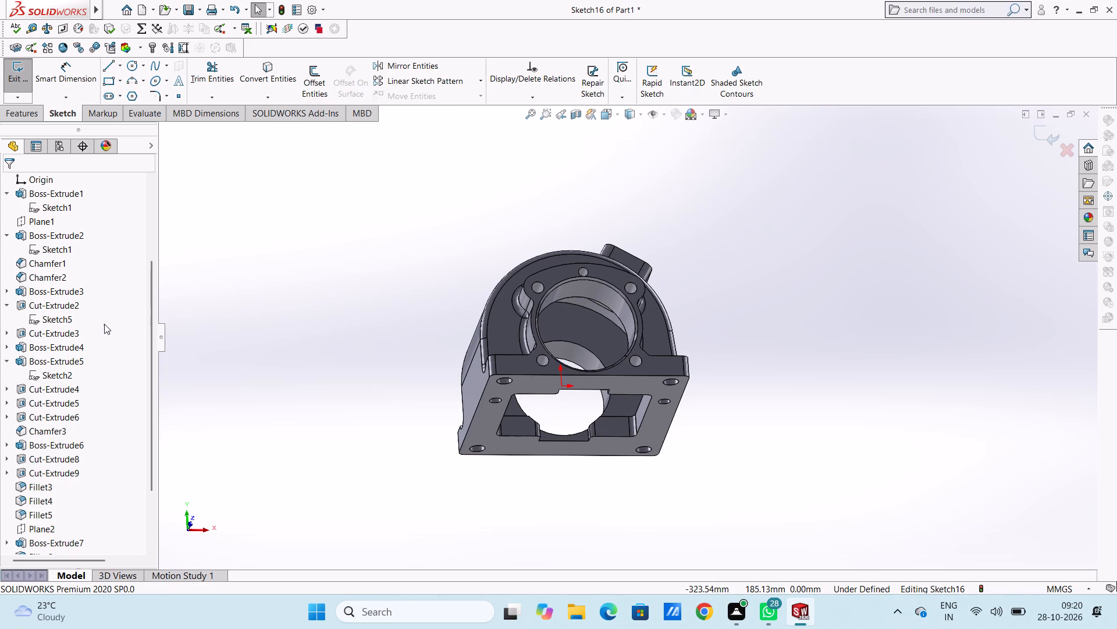
{"action": "left_click", "coordinate": [131, 79]}
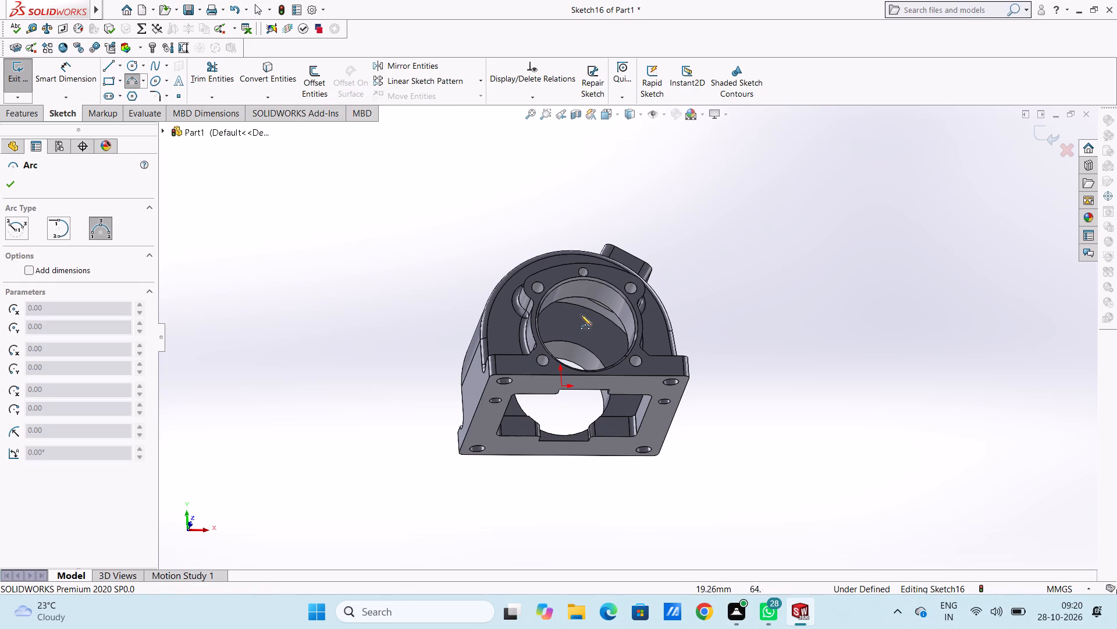
{"action": "left_click", "coordinate": [13, 185]}
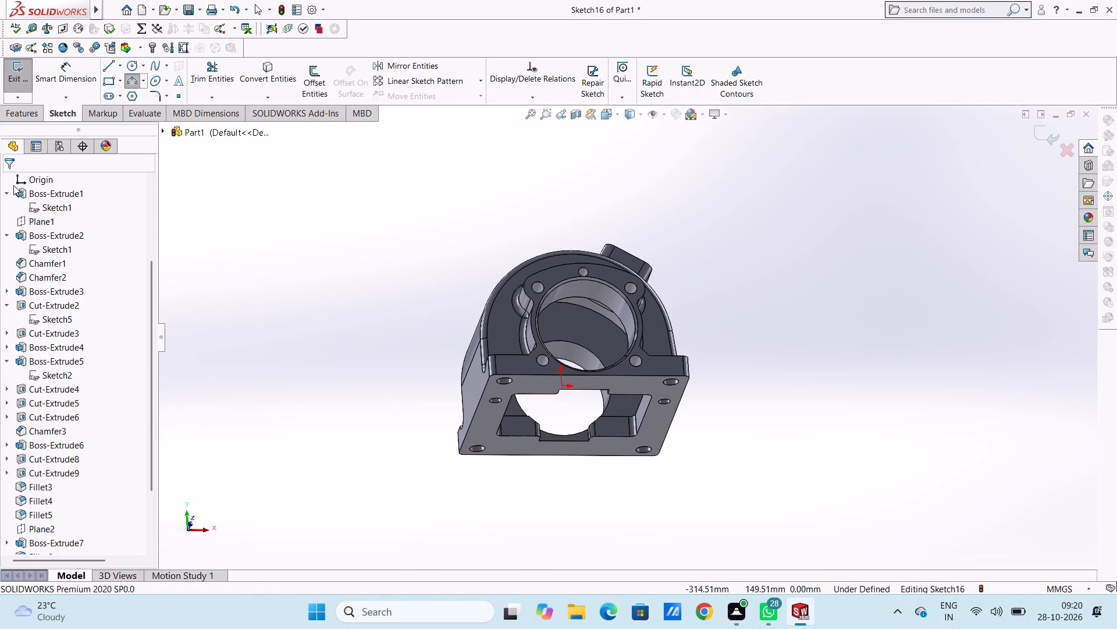
{"action": "middle_click_drag", "start_coordinate": [506, 265], "coordinate": [488, 374]}
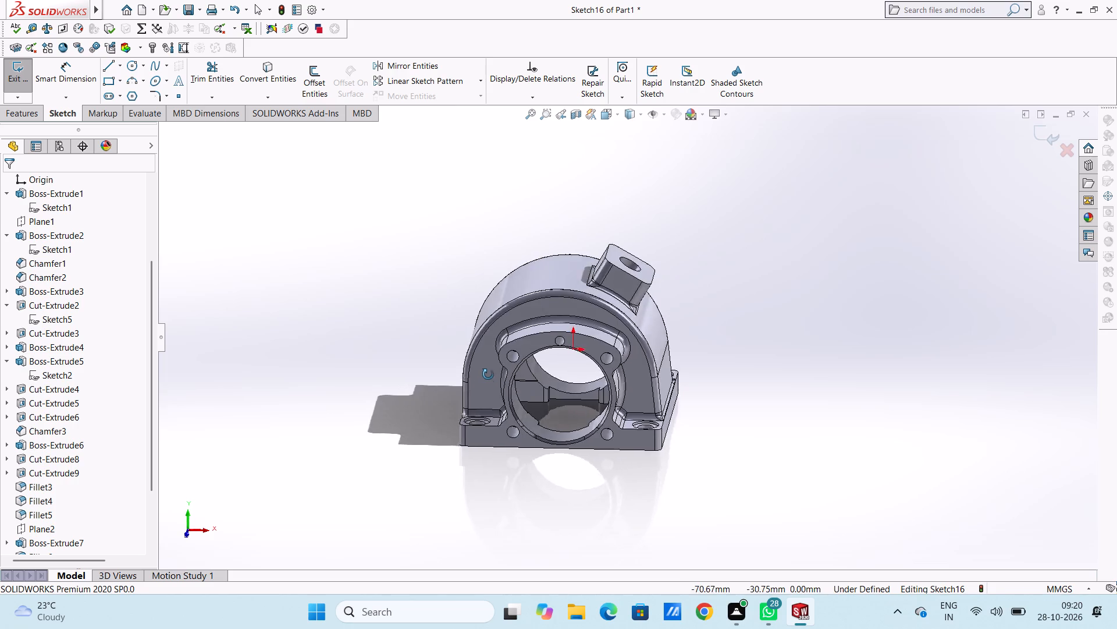
{"action": "middle_click_drag", "start_coordinate": [488, 374], "coordinate": [522, 333]}
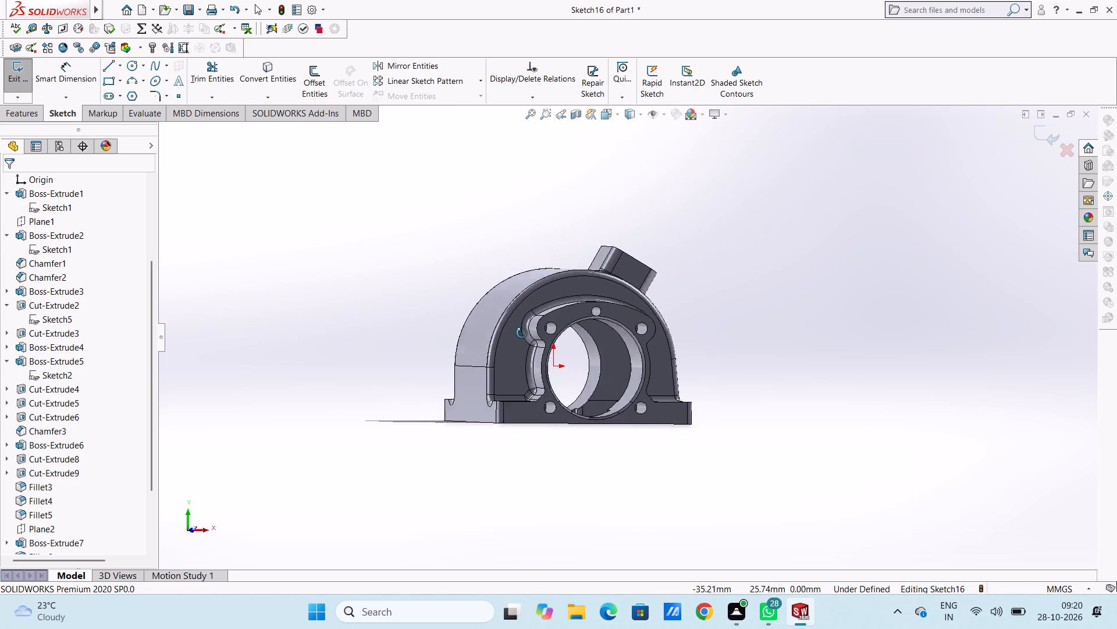
{"action": "middle_click_drag", "start_coordinate": [522, 333], "coordinate": [506, 287]}
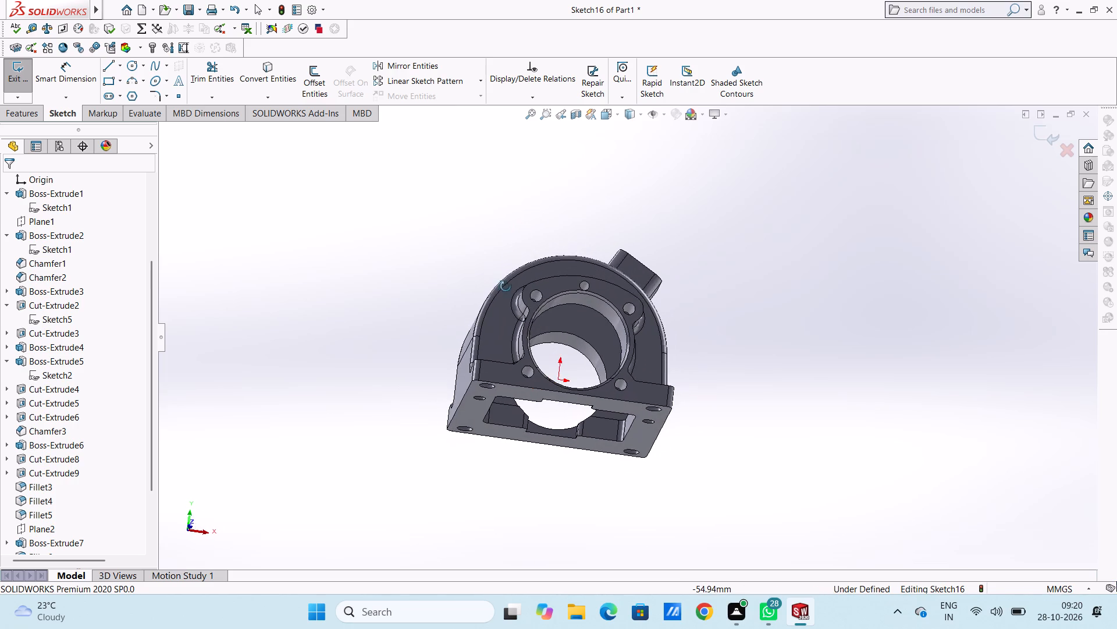
{"action": "middle_click_drag", "start_coordinate": [506, 287], "coordinate": [516, 269]}
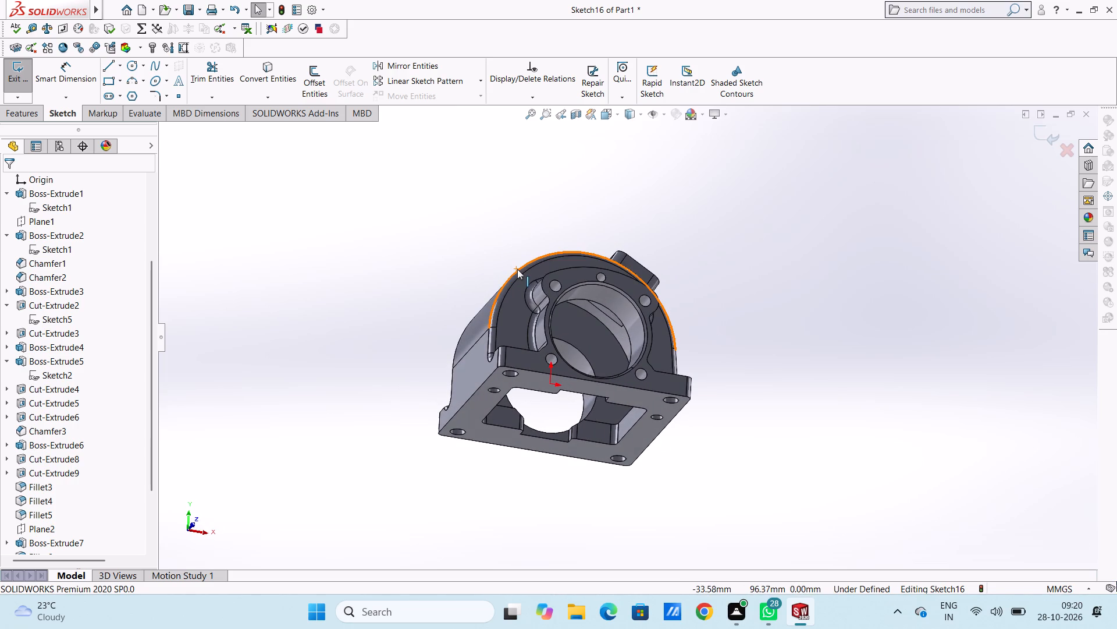
{"action": "left_click", "coordinate": [312, 72]}
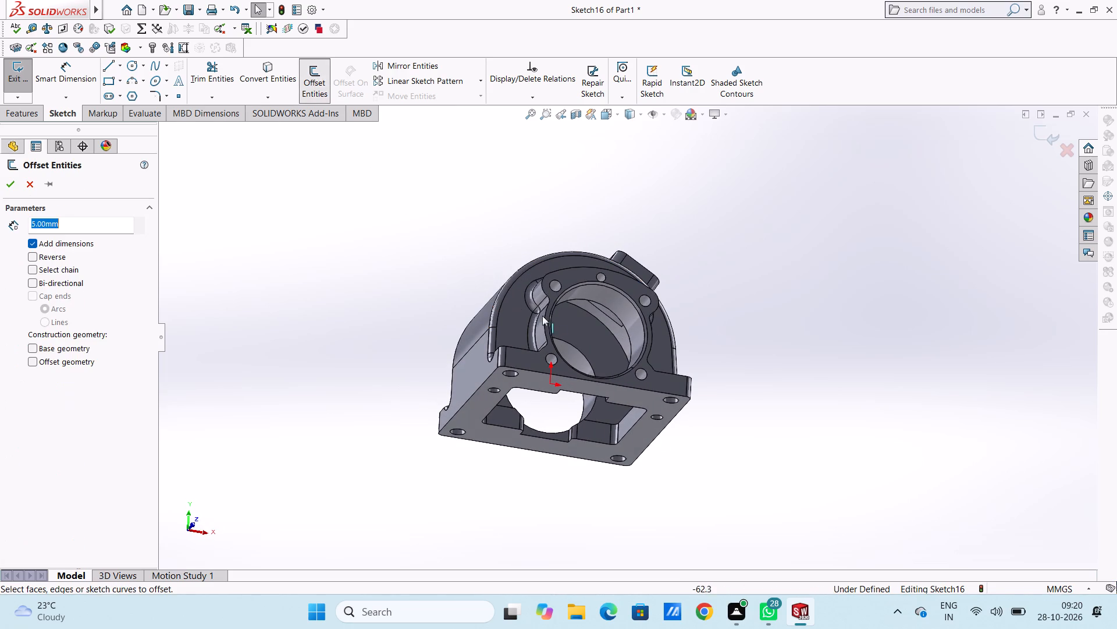
{"action": "left_click", "coordinate": [587, 312]}
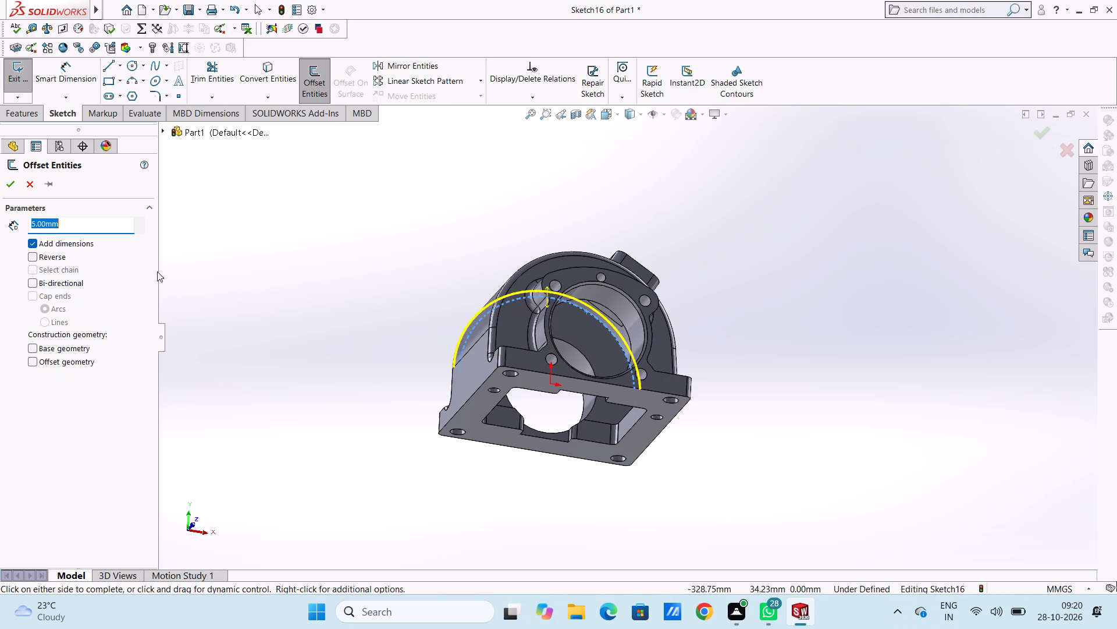
{"action": "left_click", "coordinate": [34, 257]}
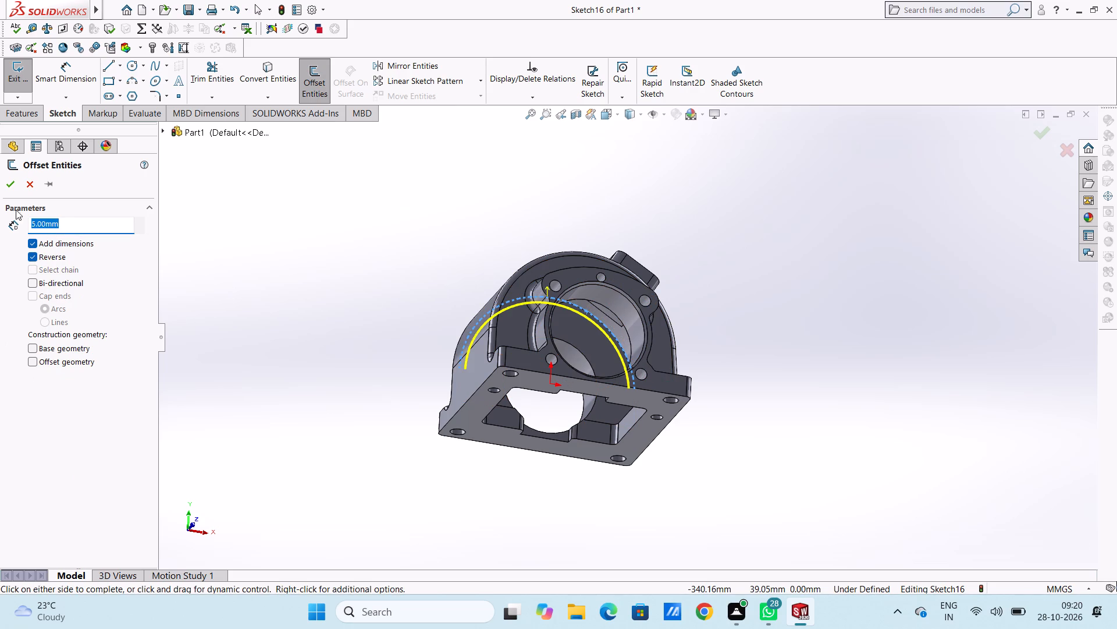
{"action": "left_click", "coordinate": [13, 180]}
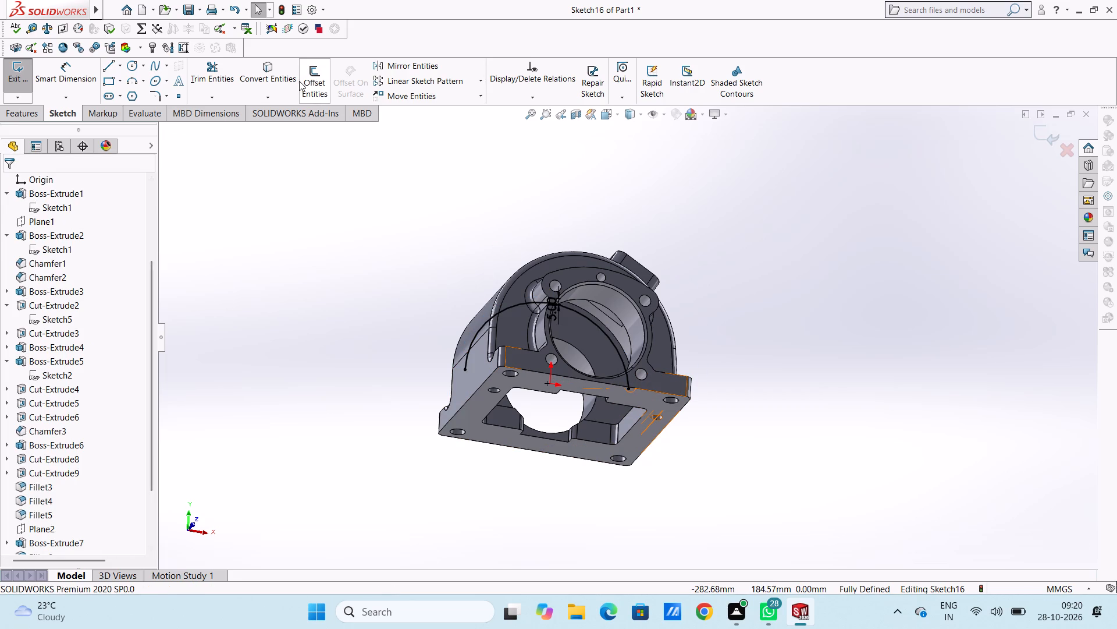
Offset the sketched arc 5 mm outward, and delete the inner arc it was offset from.
{"action": "left_click", "coordinate": [305, 73]}
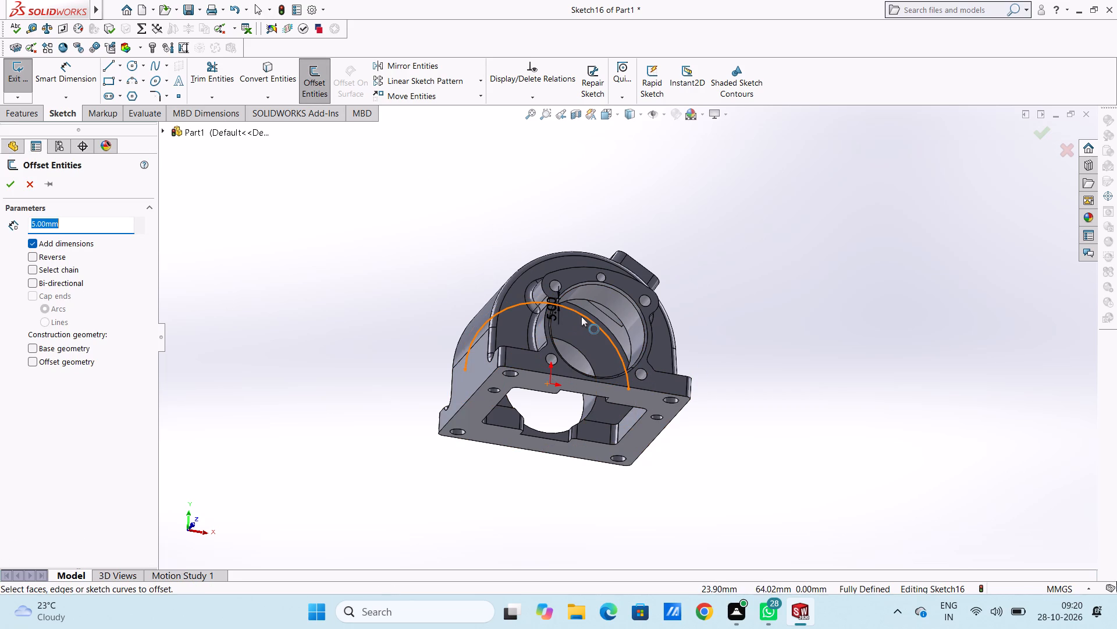
{"action": "left_click", "coordinate": [581, 316]}
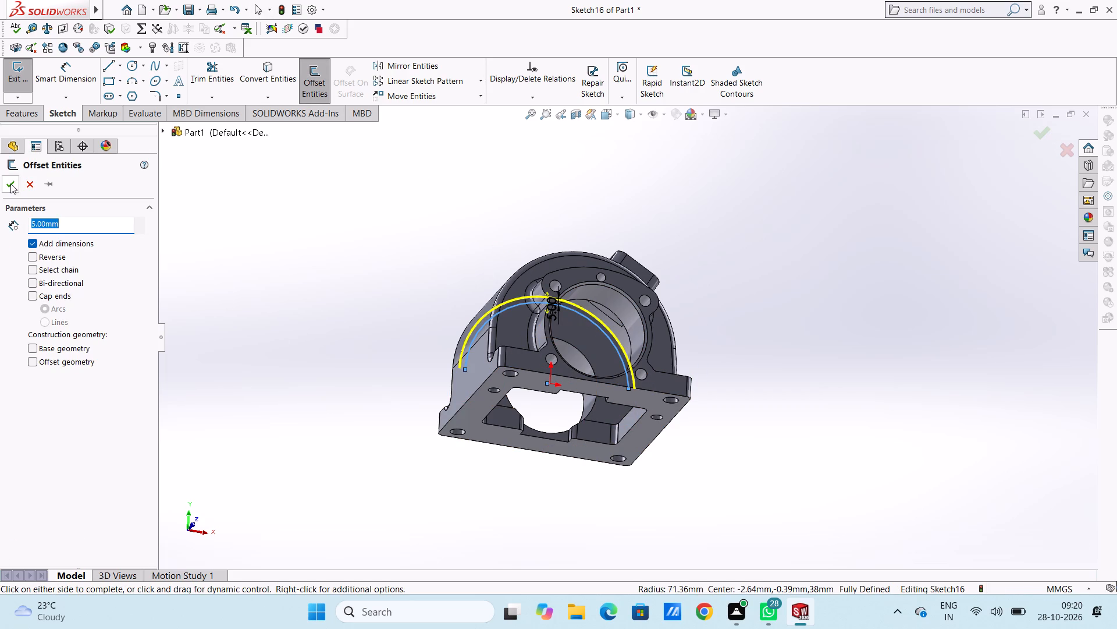
{"action": "left_click", "coordinate": [10, 183]}
{"action": "left_click", "coordinate": [584, 314]}
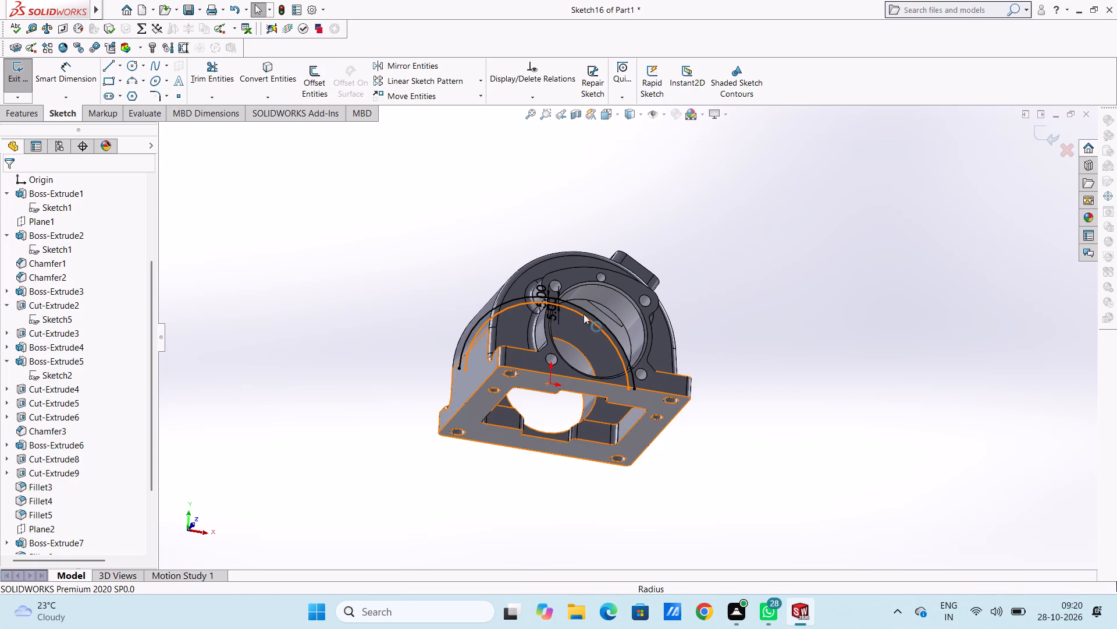
{"action": "right_click", "coordinate": [812, 183]}
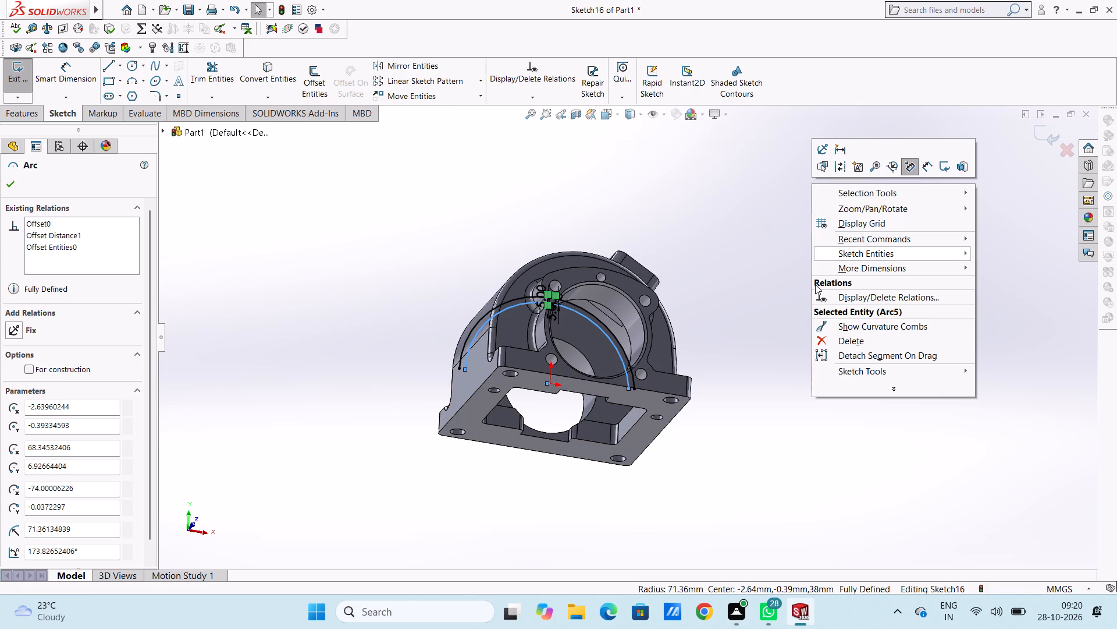
{"action": "left_click", "coordinate": [823, 340]}
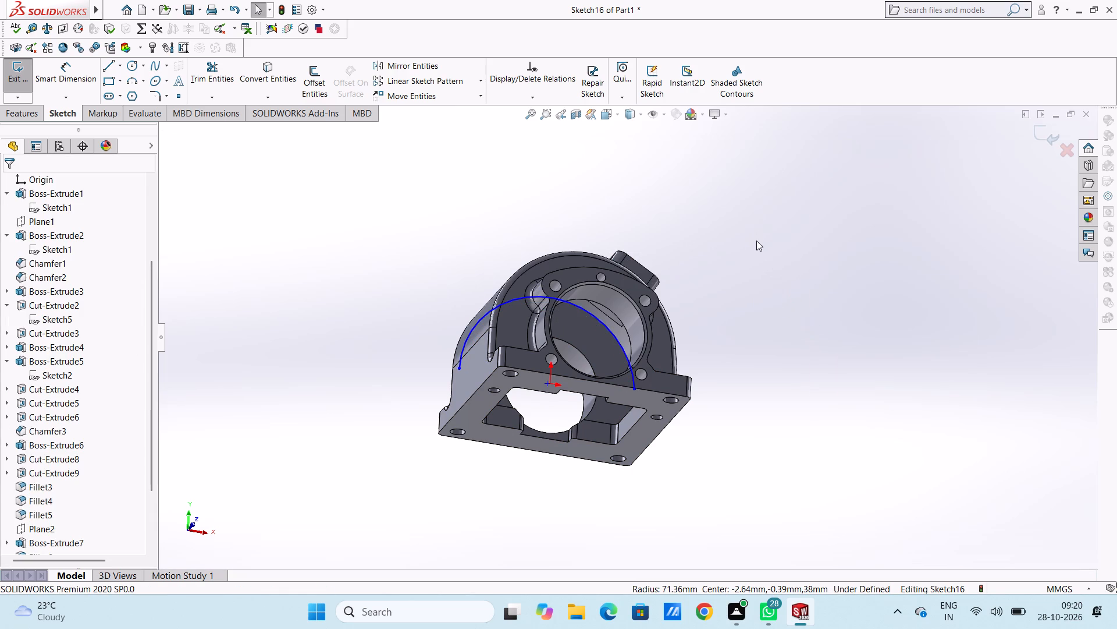
Offset the straight vertical side edge below the arch 5 mm inward, towards the bore.
{"action": "middle_click_drag", "start_coordinate": [756, 249], "coordinate": [747, 303]}
{"action": "left_click", "coordinate": [746, 317]}
{"action": "middle_click_drag", "start_coordinate": [823, 342], "coordinate": [973, 319]}
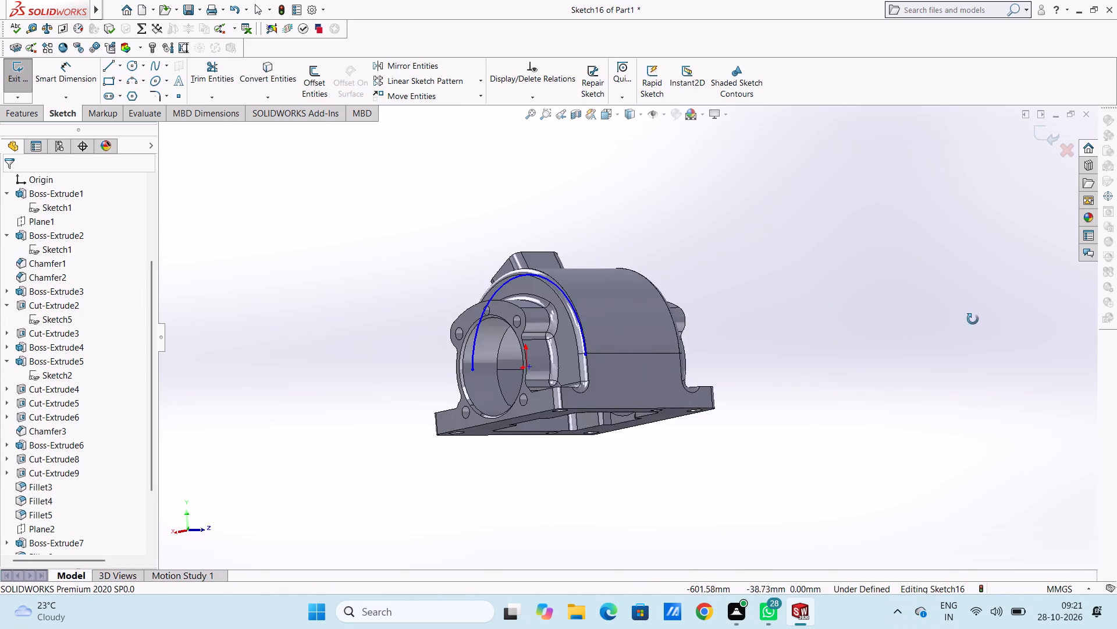
{"action": "middle_click_drag", "start_coordinate": [973, 319], "coordinate": [1040, 321]}
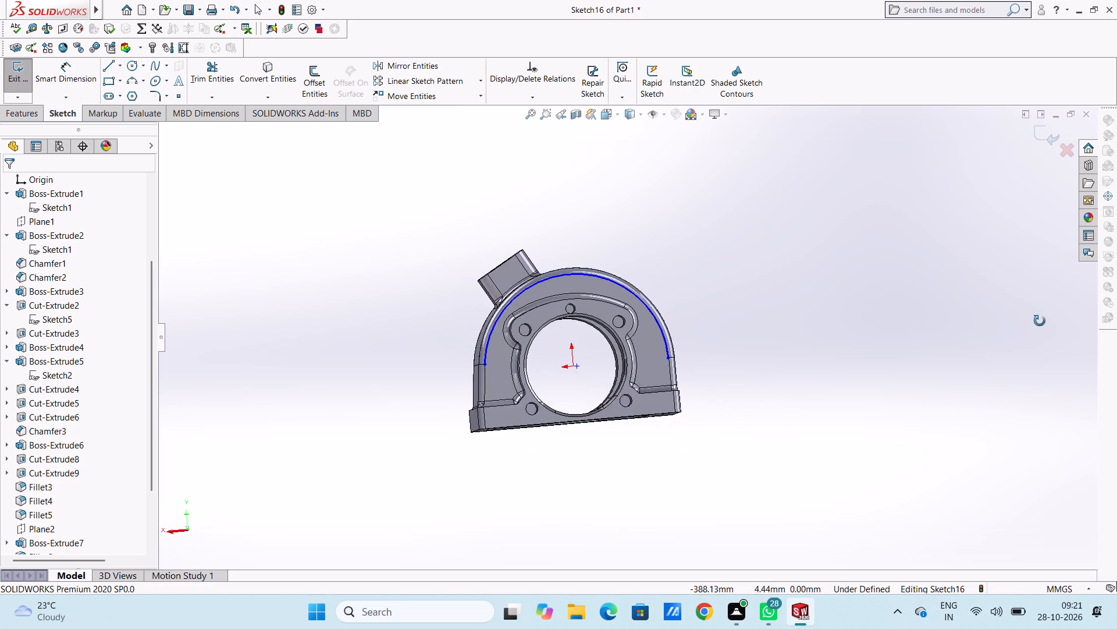
{"action": "middle_click_drag", "start_coordinate": [1040, 321], "coordinate": [1023, 314]}
{"action": "middle_click_drag", "start_coordinate": [807, 328], "coordinate": [825, 340]}
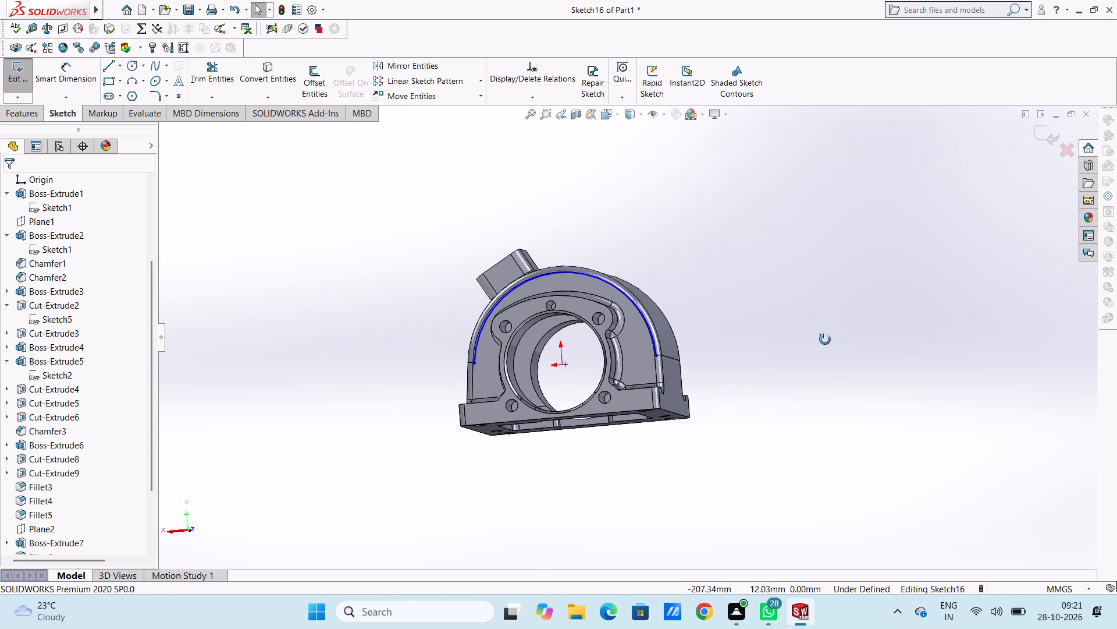
{"action": "middle_click_drag", "start_coordinate": [825, 340], "coordinate": [820, 331]}
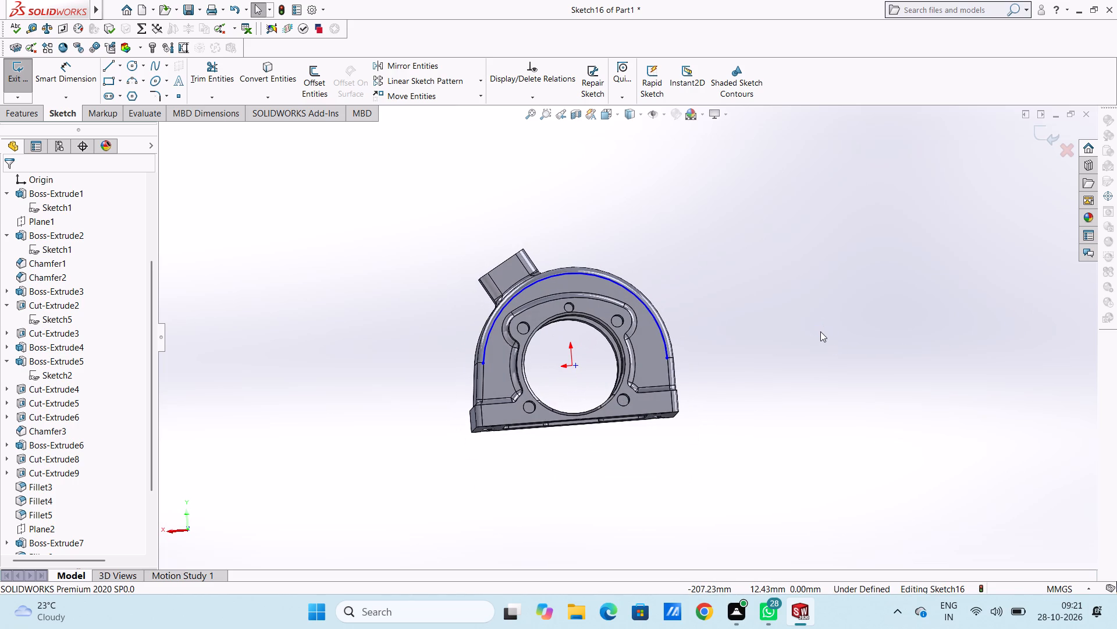
{"action": "key", "text": "ctrl+1"}
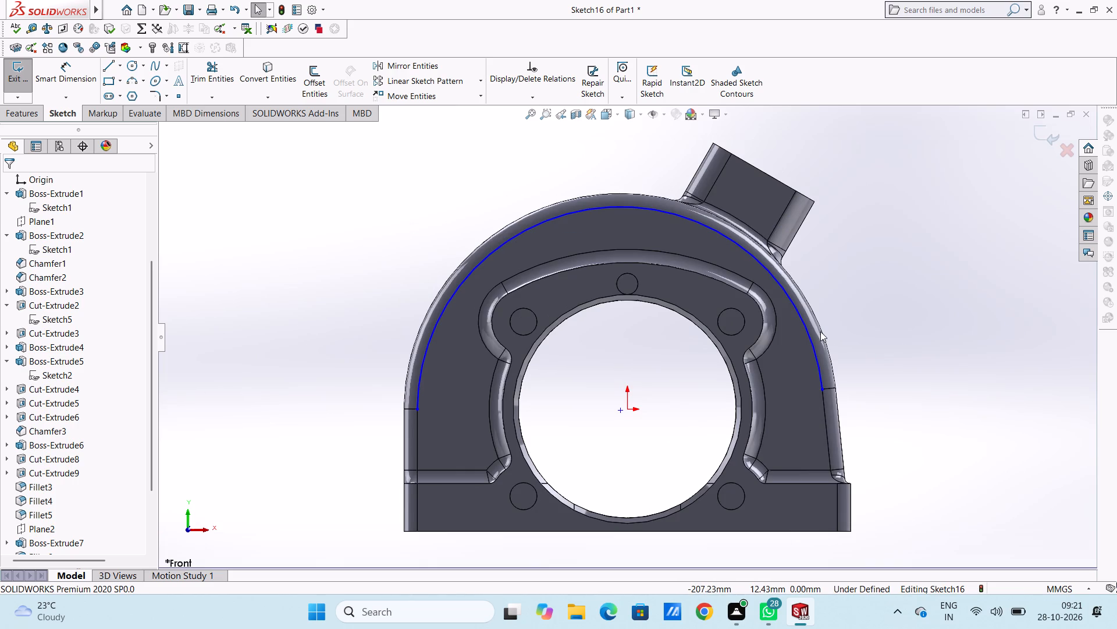
{"action": "key", "text": "ctrl+2"}
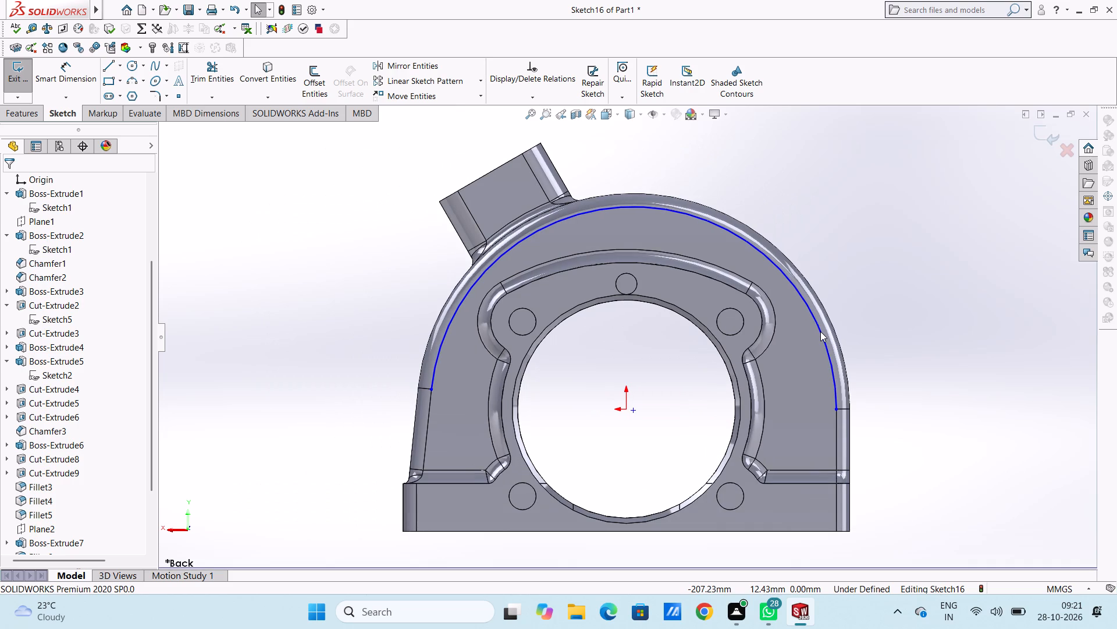
{"action": "scroll", "coordinate": [820, 331], "scroll_direction": "up", "scroll_amount": 3}
{"action": "scroll", "coordinate": [664, 450], "scroll_direction": "up", "scroll_amount": 3}
{"action": "scroll", "coordinate": [664, 450], "scroll_direction": "down", "scroll_amount": 2}
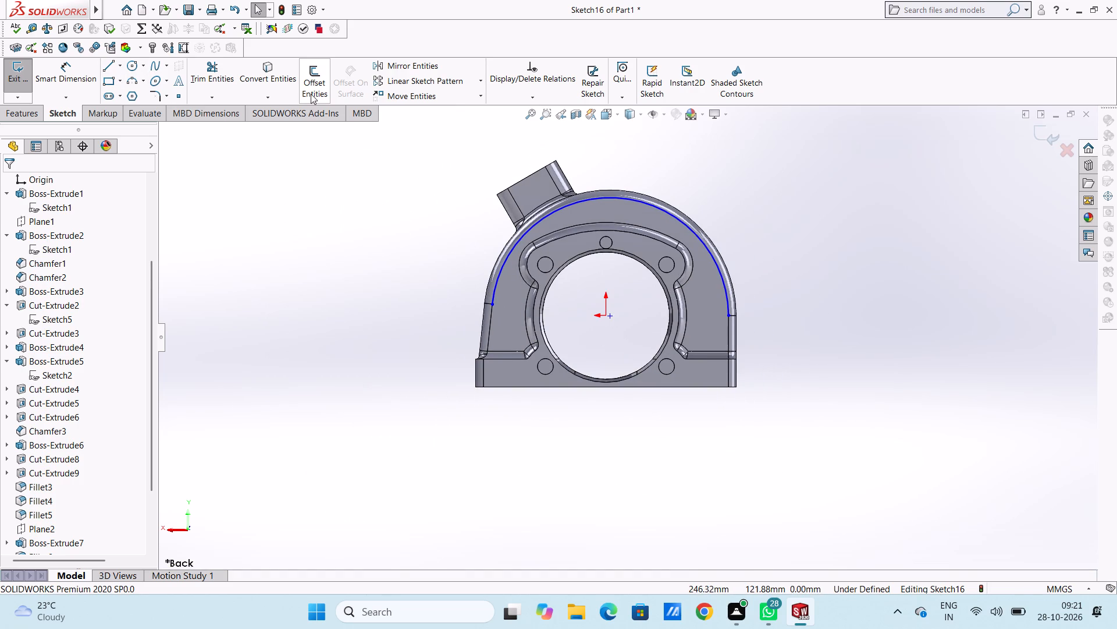
{"action": "left_click", "coordinate": [319, 69]}
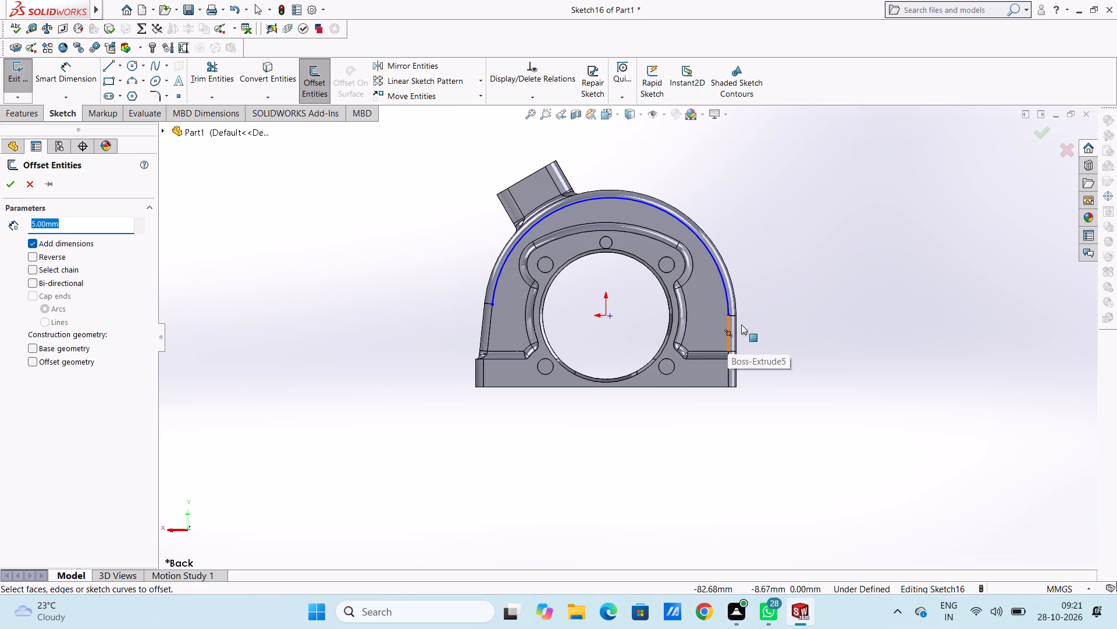
{"action": "left_click", "coordinate": [737, 325]}
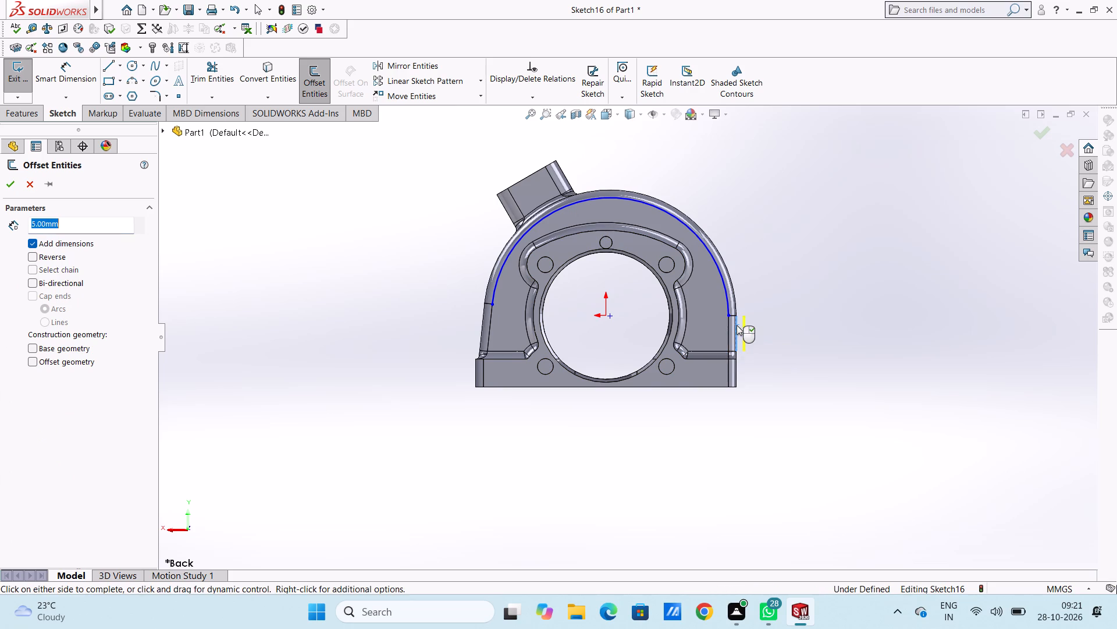
{"action": "left_click", "coordinate": [33, 254]}
{"action": "left_click", "coordinate": [10, 186]}
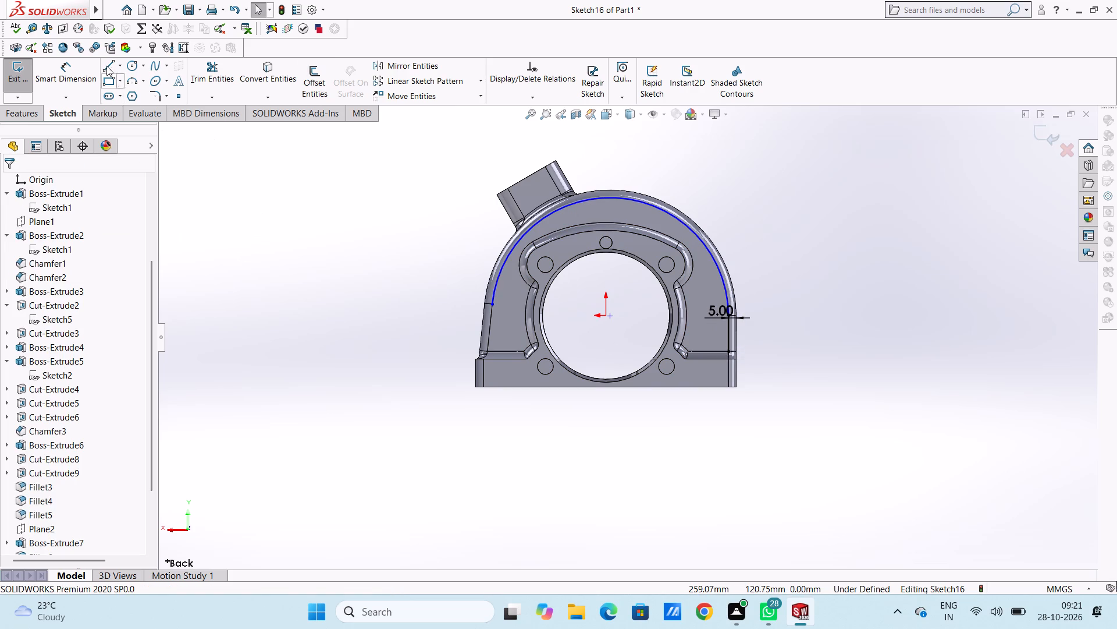
Offset the slanted side edge on the opposite side of the profile 5 mm inward.
{"action": "left_click", "coordinate": [304, 75]}
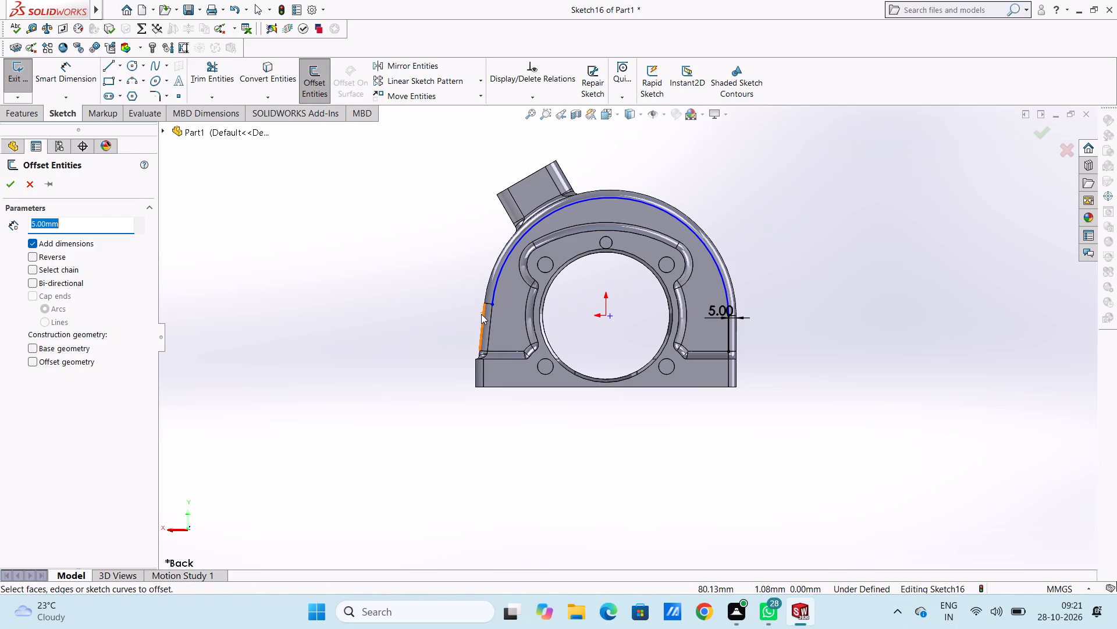
{"action": "left_click", "coordinate": [483, 316]}
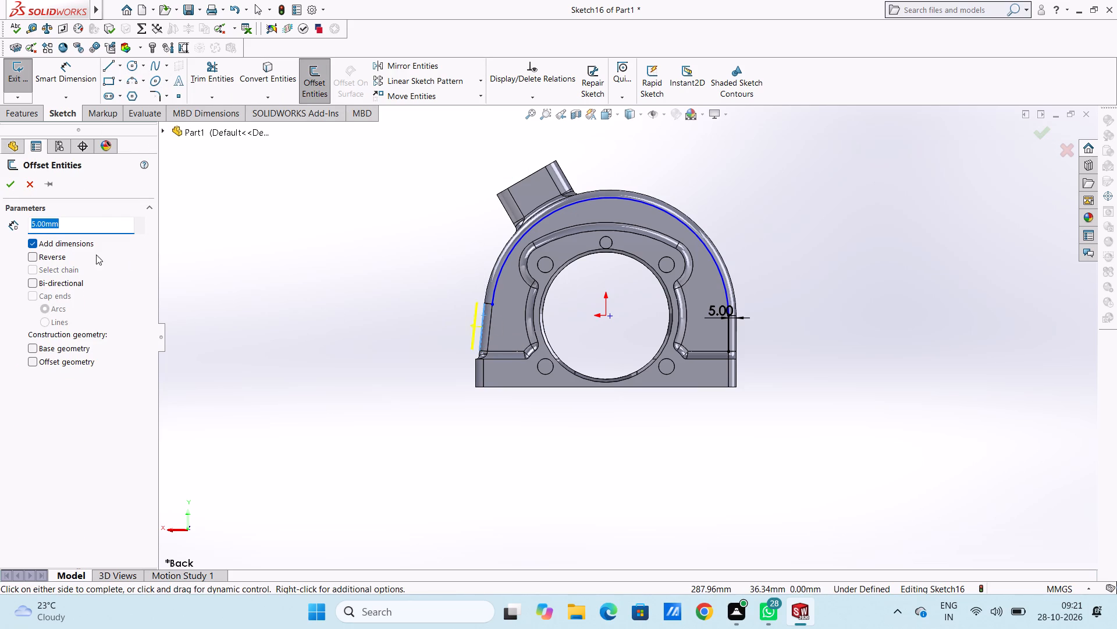
{"action": "left_click", "coordinate": [33, 257]}
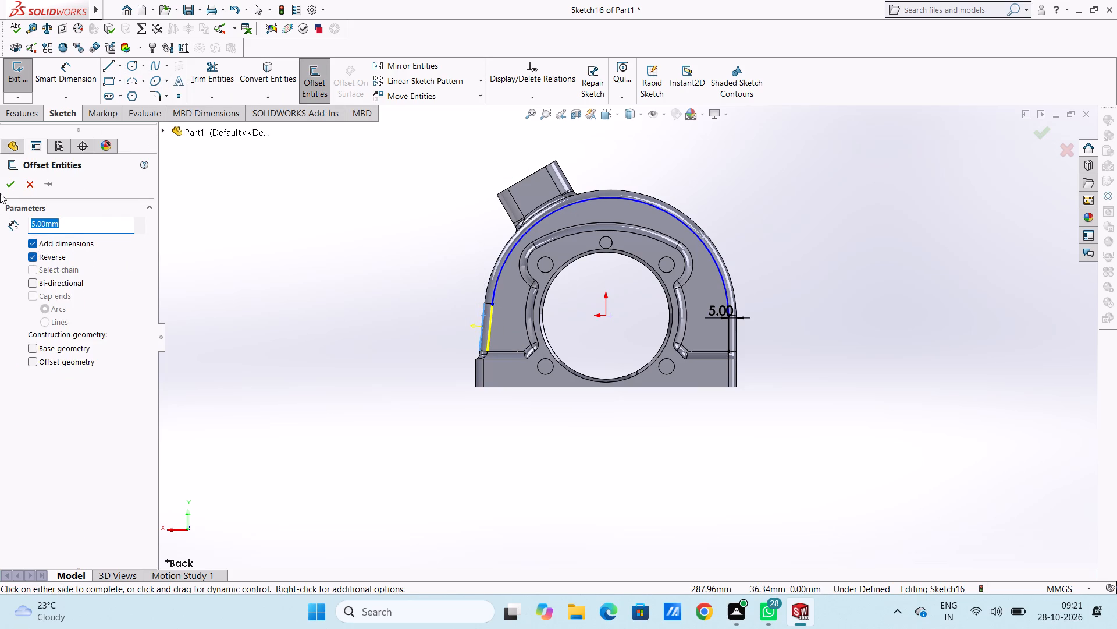
{"action": "left_click", "coordinate": [8, 184]}
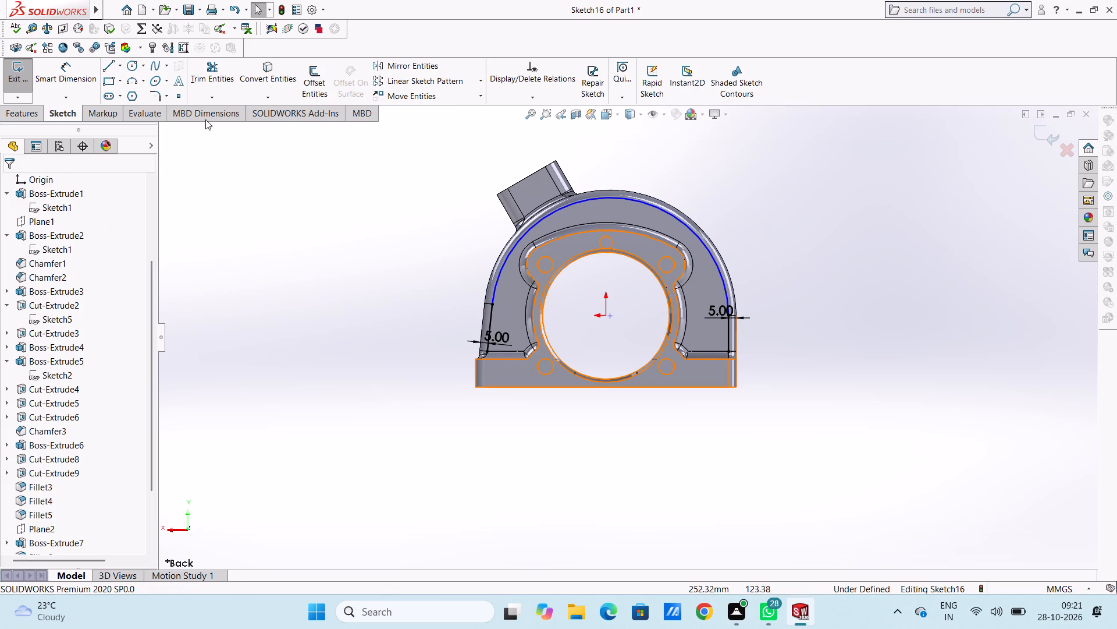
Close the profile's bottom with lines: about 5 mm down from the slanted line, about 156 mm along the base's top edge, 5 mm up to the vertical line.
{"action": "left_click", "coordinate": [109, 67]}
{"action": "scroll", "coordinate": [542, 313], "scroll_direction": "down", "scroll_amount": 2}
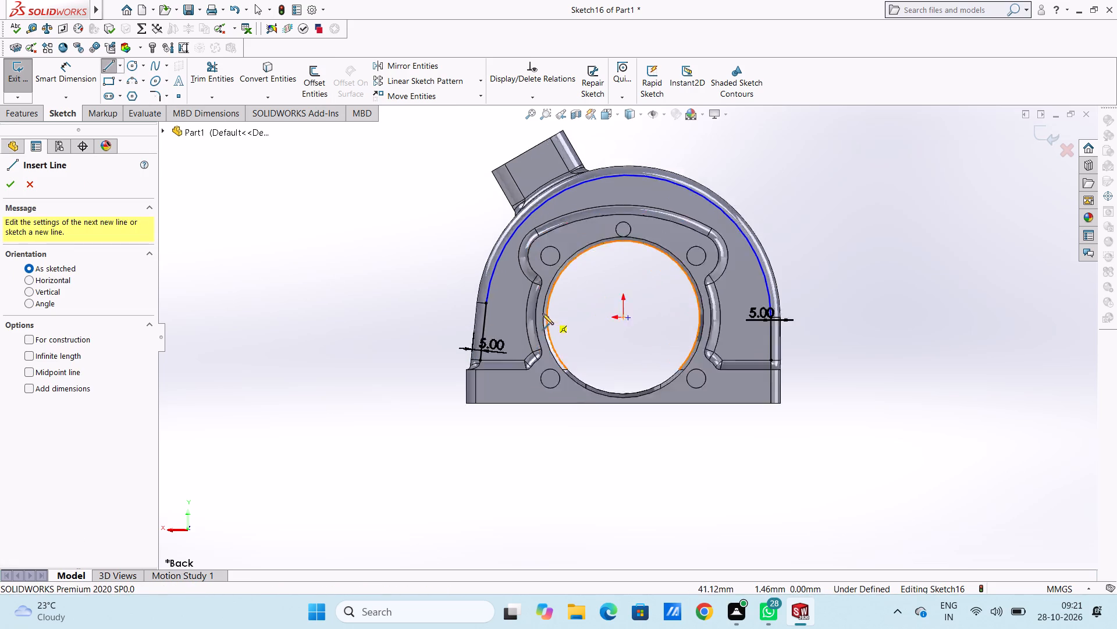
{"action": "scroll", "coordinate": [542, 313], "scroll_direction": "down", "scroll_amount": 3}
{"action": "left_click", "coordinate": [435, 418]}
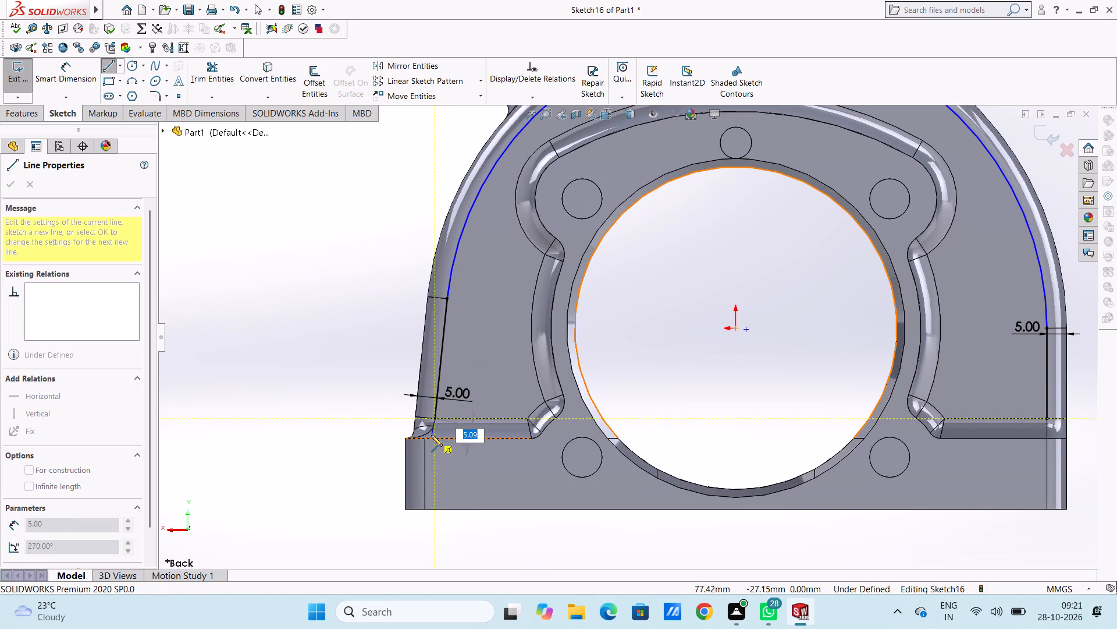
{"action": "left_click", "coordinate": [431, 435]}
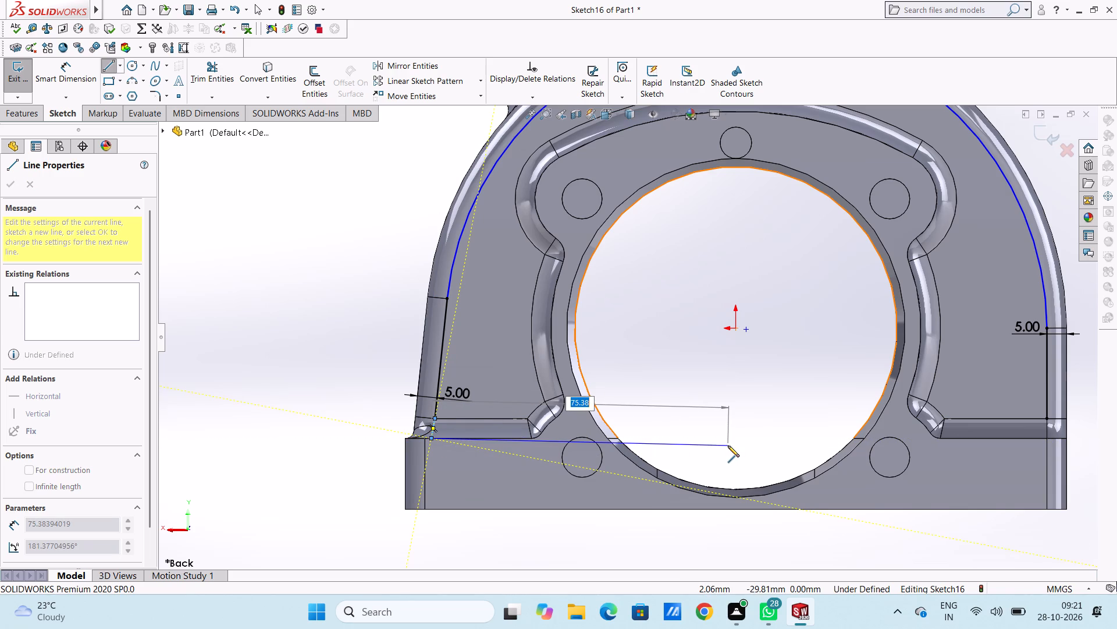
{"action": "left_click", "coordinate": [1046, 439]}
{"action": "left_click", "coordinate": [1047, 420]}
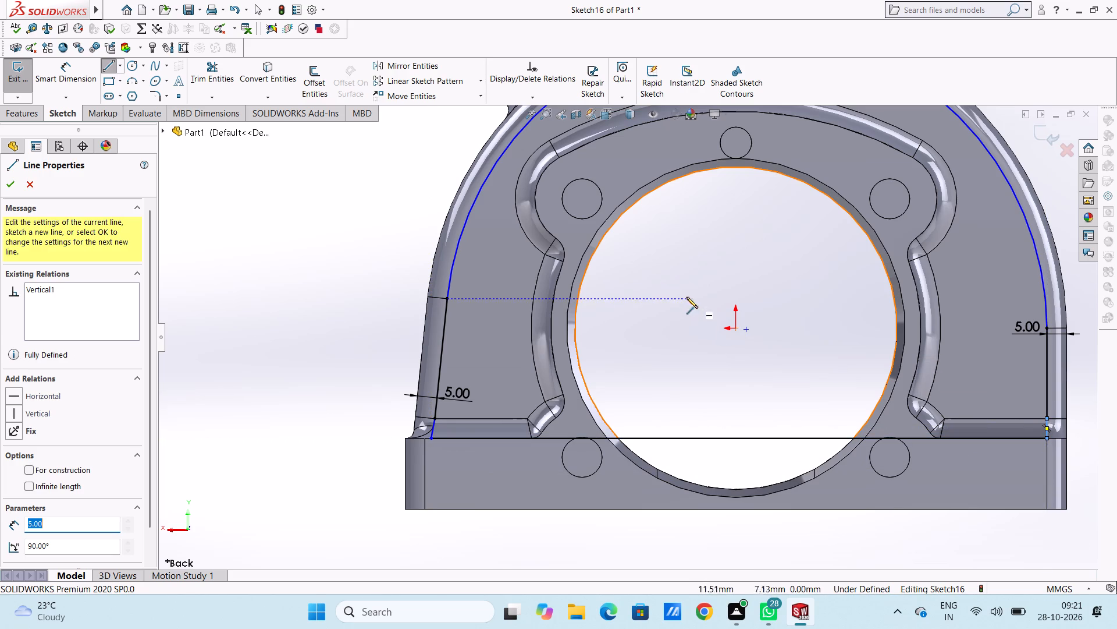
Dimension the radius of the large offset arc that forms the top of the arched profile.
{"action": "left_click", "coordinate": [8, 183]}
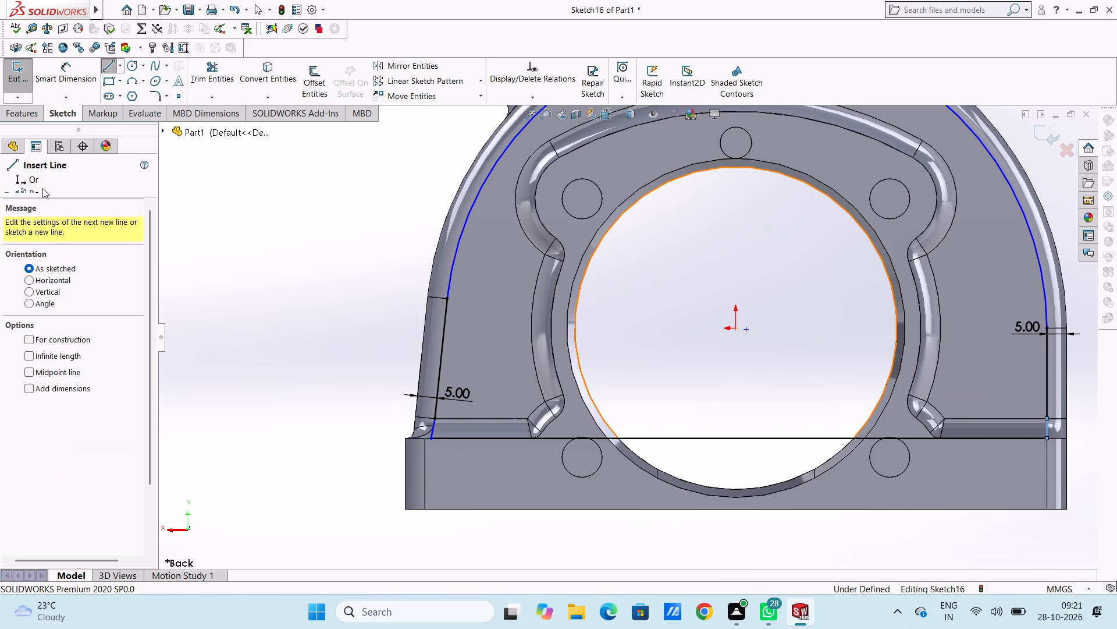
{"action": "left_click", "coordinate": [3, 183]}
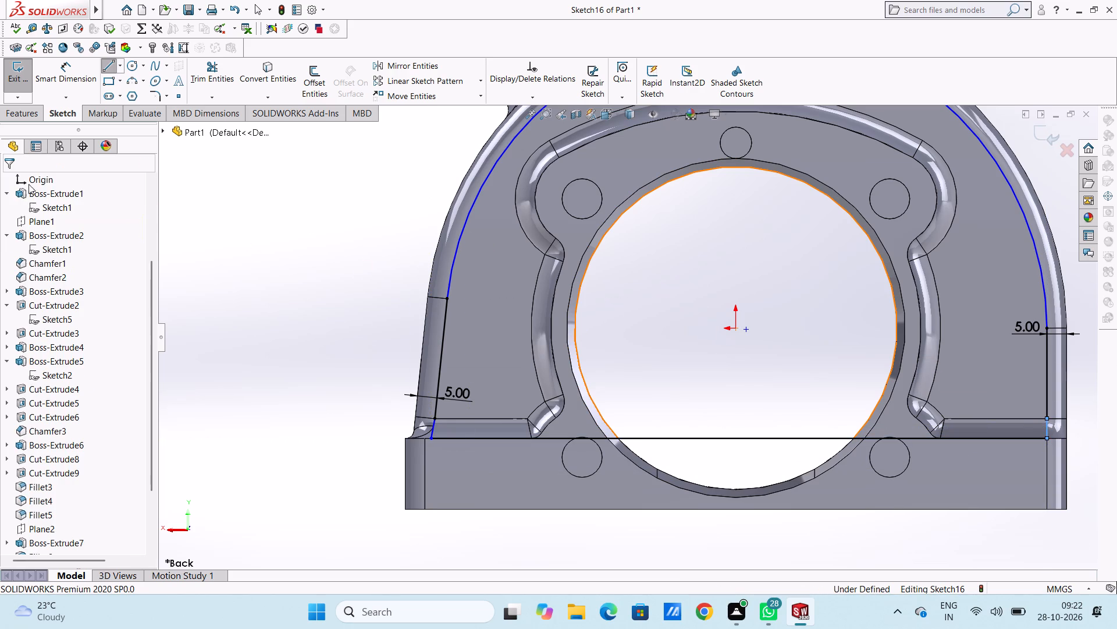
{"action": "left_click", "coordinate": [337, 246]}
{"action": "scroll", "coordinate": [337, 246], "scroll_direction": "up", "scroll_amount": 4}
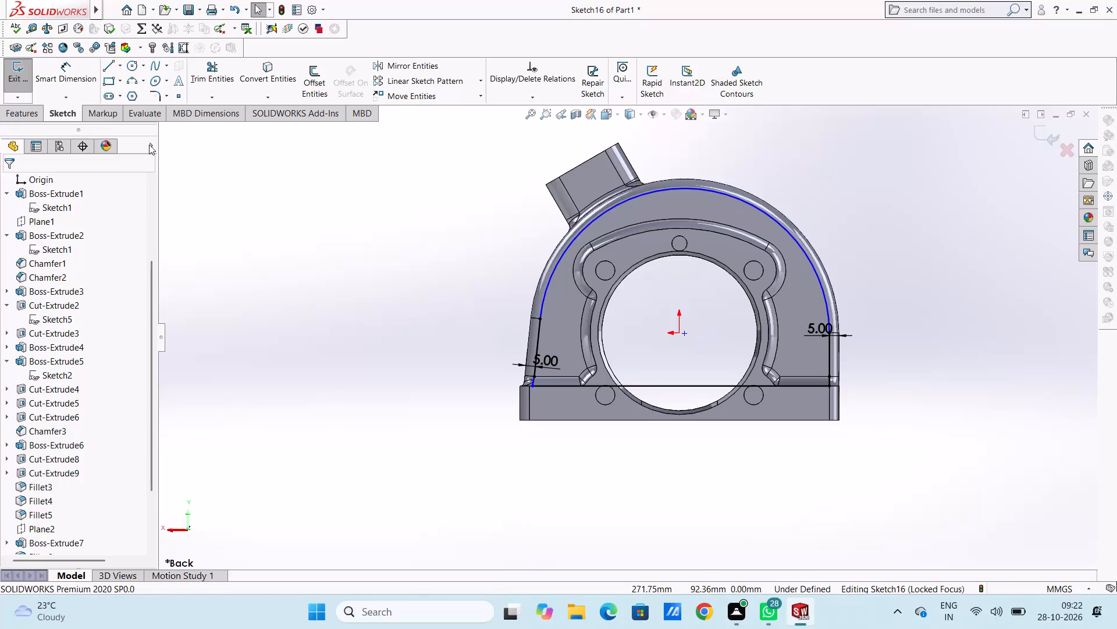
{"action": "left_click", "coordinate": [68, 67]}
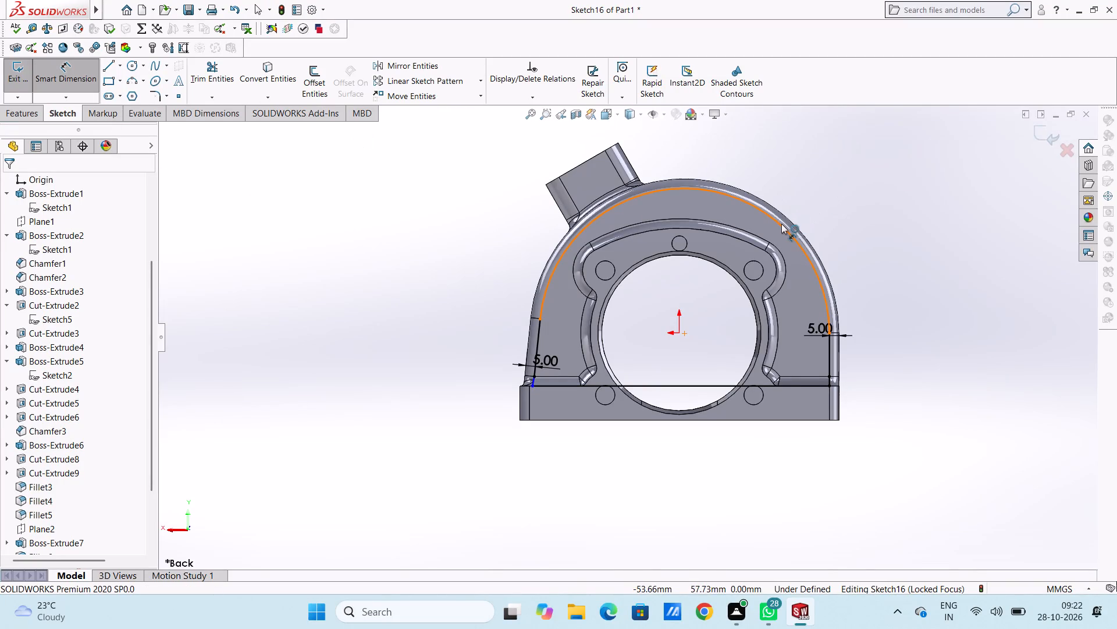
{"action": "left_click", "coordinate": [781, 224]}
{"action": "left_click", "coordinate": [881, 188]}
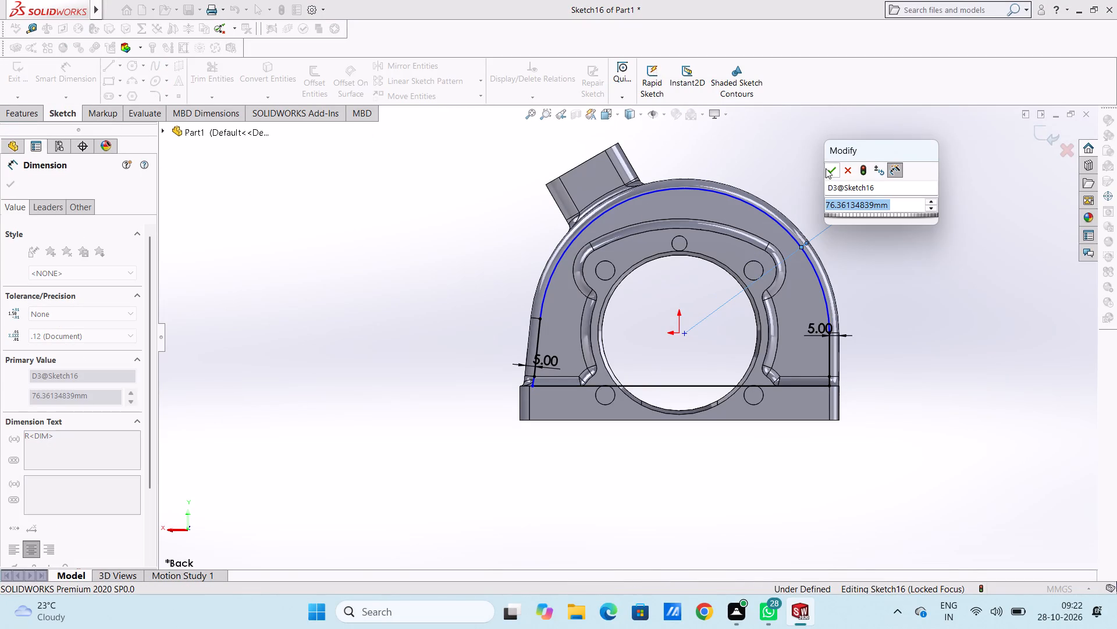
{"action": "left_click", "coordinate": [829, 169]}
{"action": "left_click", "coordinate": [810, 153]}
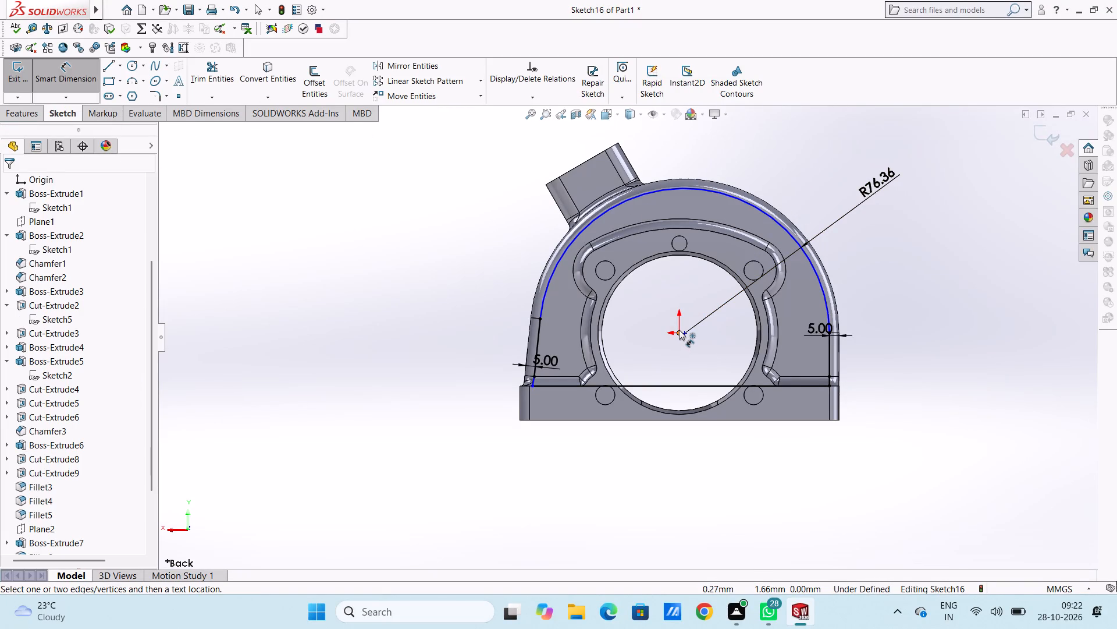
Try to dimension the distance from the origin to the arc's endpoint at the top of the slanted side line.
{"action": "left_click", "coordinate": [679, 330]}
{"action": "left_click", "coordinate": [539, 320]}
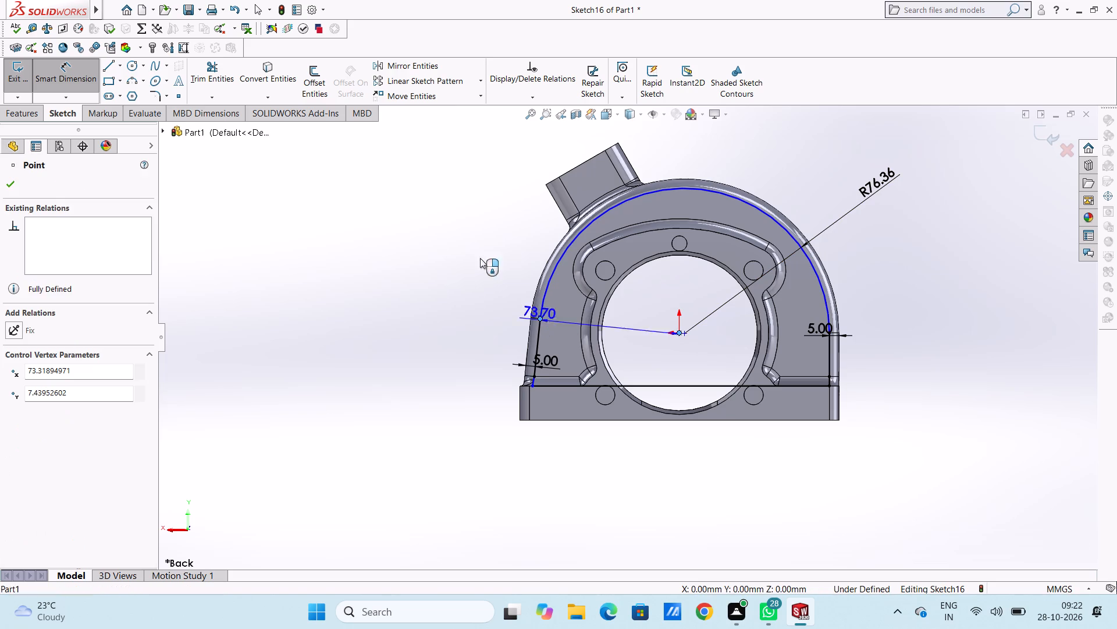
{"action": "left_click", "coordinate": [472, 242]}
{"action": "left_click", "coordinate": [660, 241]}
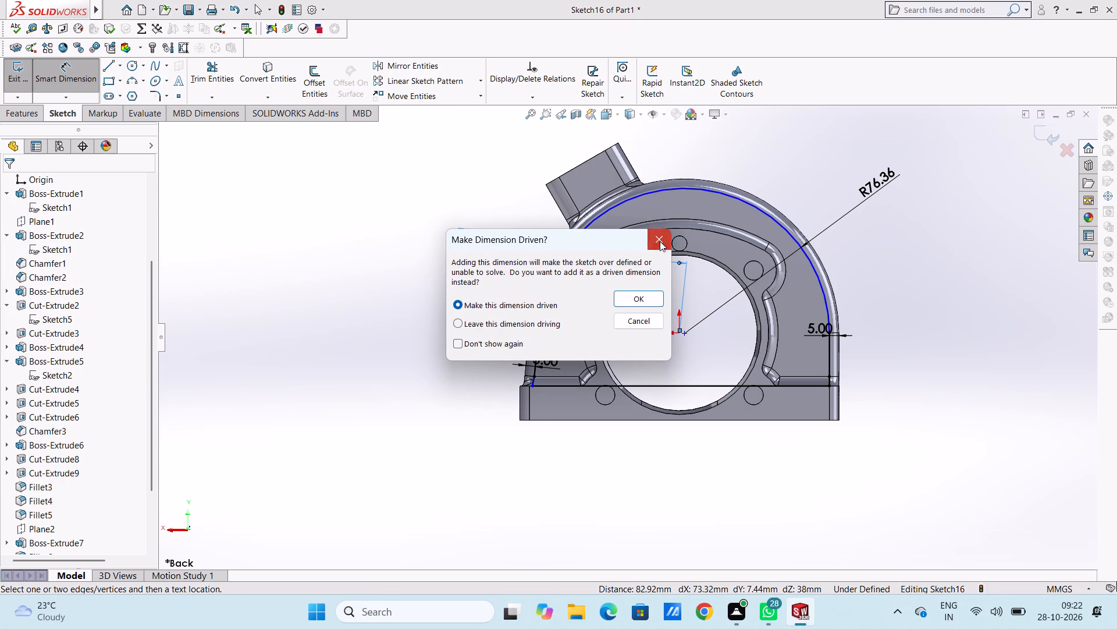
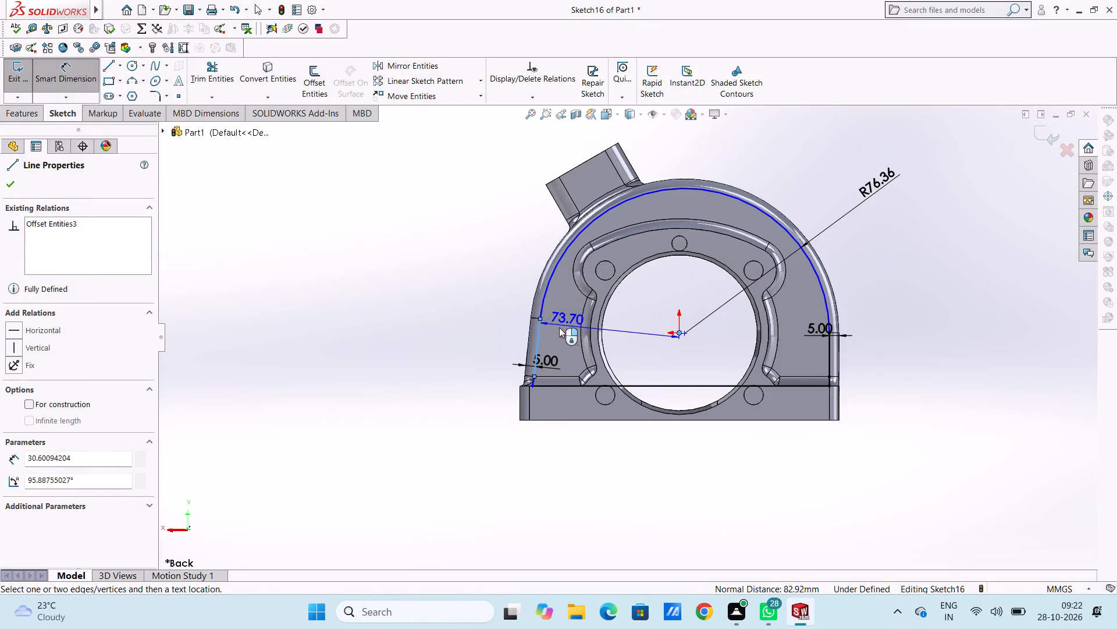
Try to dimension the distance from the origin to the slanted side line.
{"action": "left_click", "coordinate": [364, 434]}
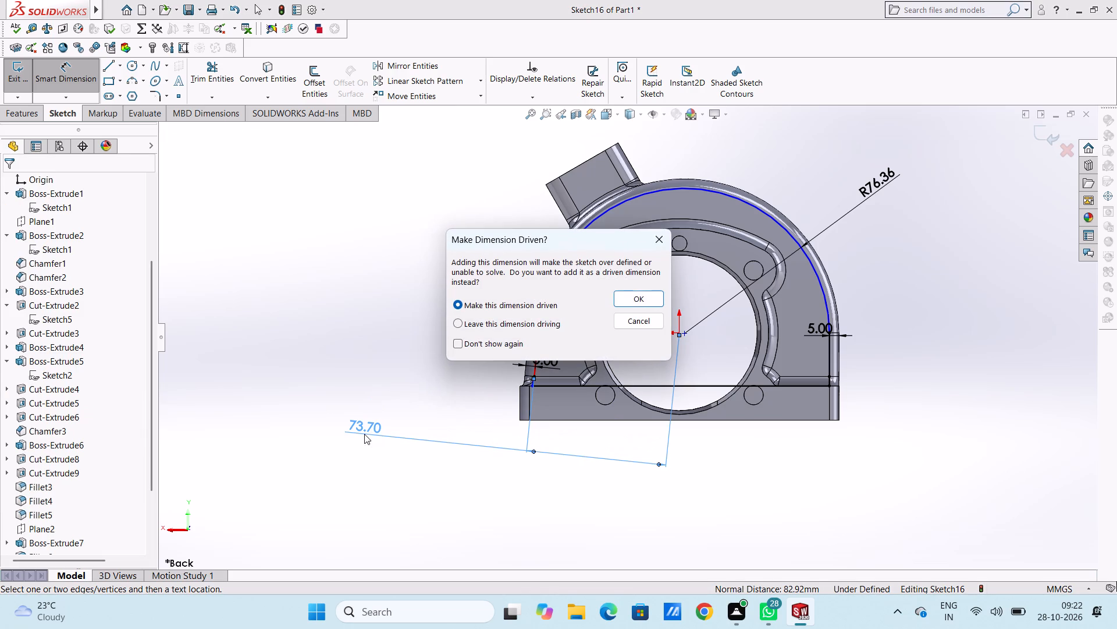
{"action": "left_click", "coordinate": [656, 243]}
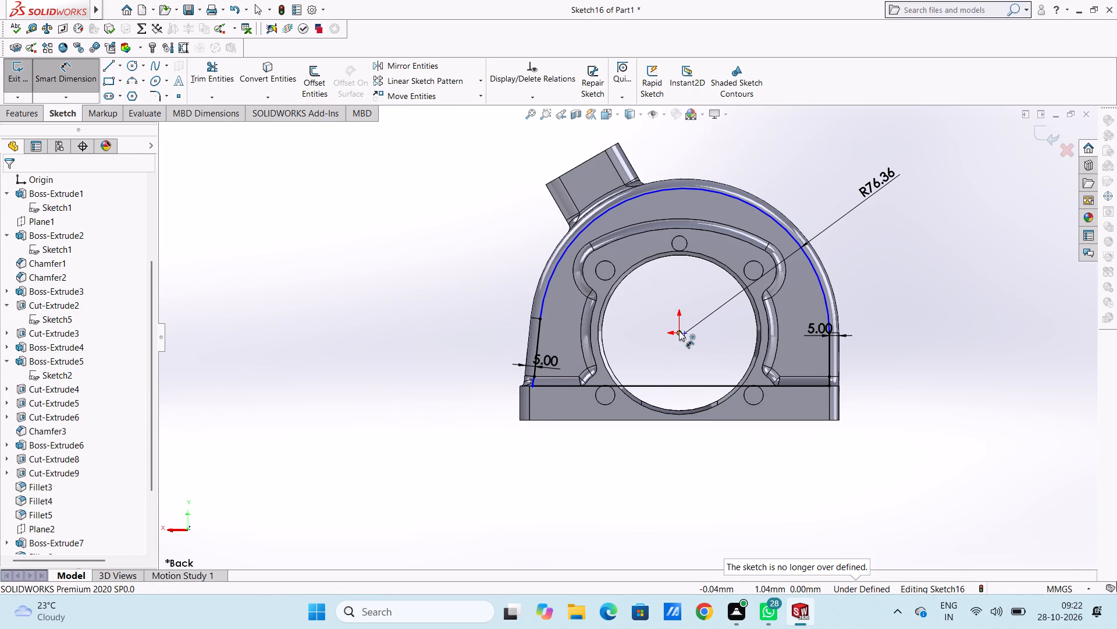
Dimension the horizontal distance from the origin to the endpoint at the top of the vertical side line, placing it above the arch.
{"action": "left_click", "coordinate": [679, 331]}
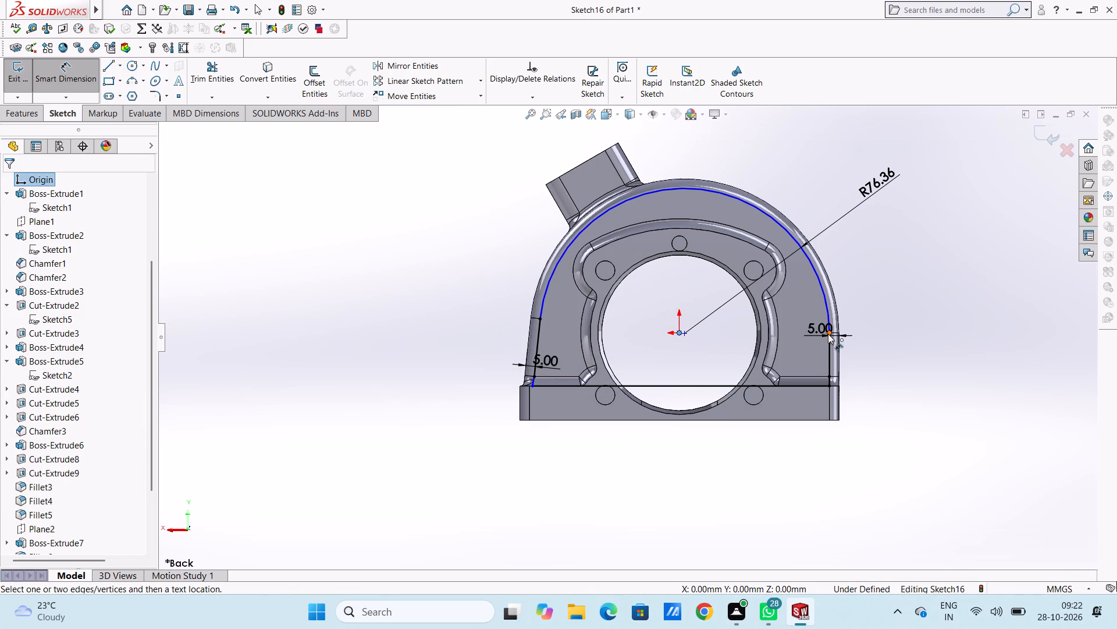
{"action": "left_click", "coordinate": [828, 333]}
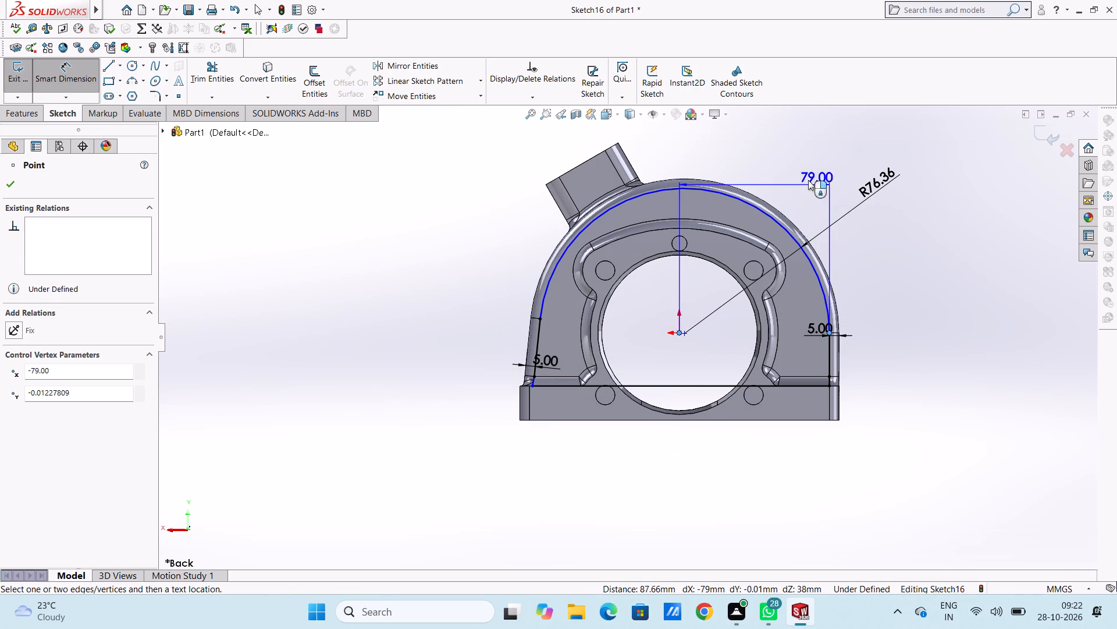
{"action": "left_click", "coordinate": [791, 166]}
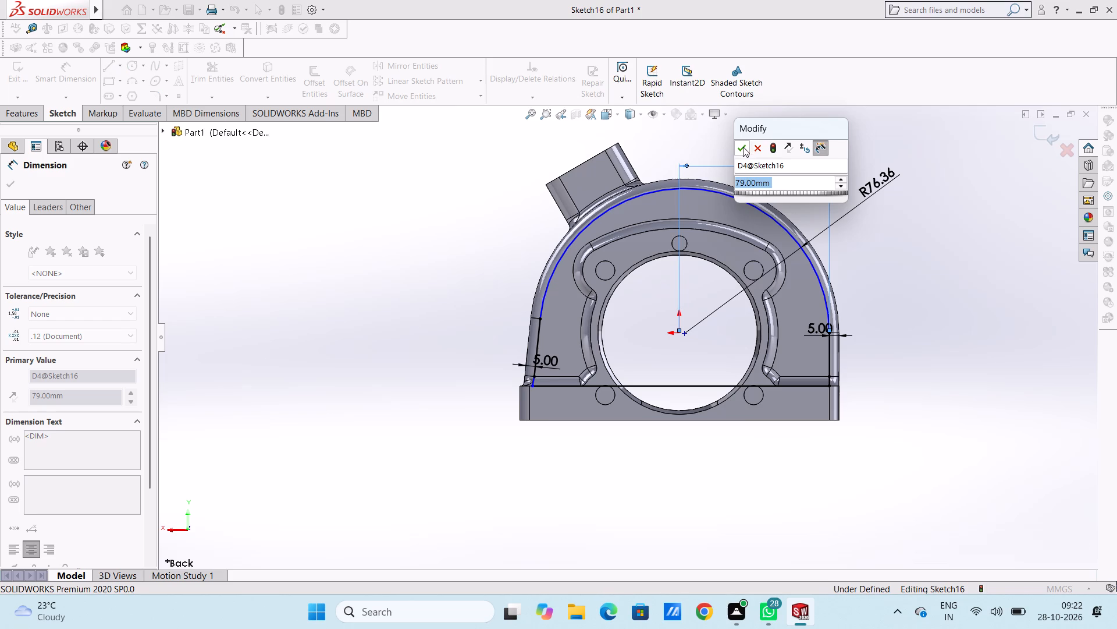
{"action": "left_click", "coordinate": [743, 147]}
{"action": "left_click", "coordinate": [729, 133]}
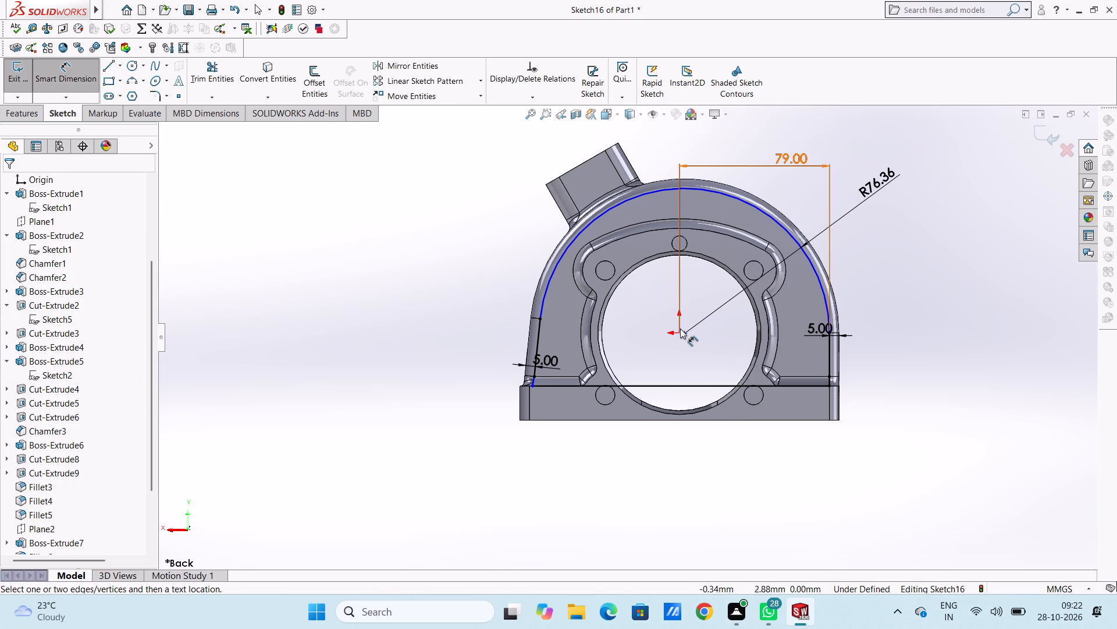
Add a second horizontal dimension from the origin to the large arc's endpoint on the vertical side, placing it beside the profile.
{"action": "left_click", "coordinate": [680, 332]}
{"action": "scroll", "coordinate": [817, 348], "scroll_direction": "down", "scroll_amount": 5}
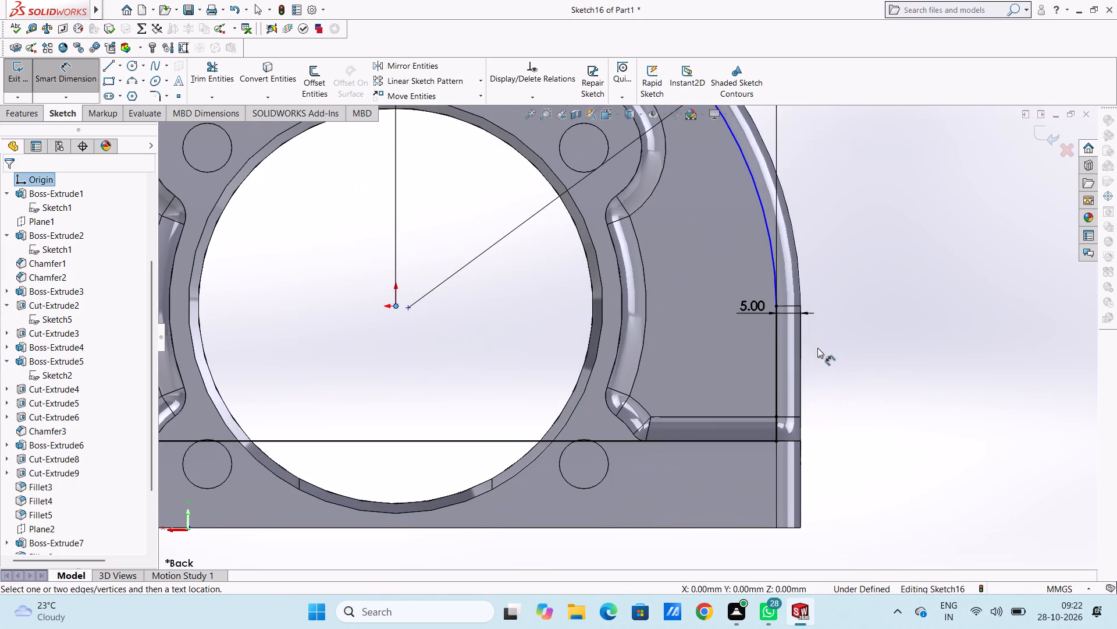
{"action": "scroll", "coordinate": [609, 308], "scroll_direction": "up", "scroll_amount": 6}
{"action": "scroll", "coordinate": [588, 366], "scroll_direction": "down", "scroll_amount": 3}
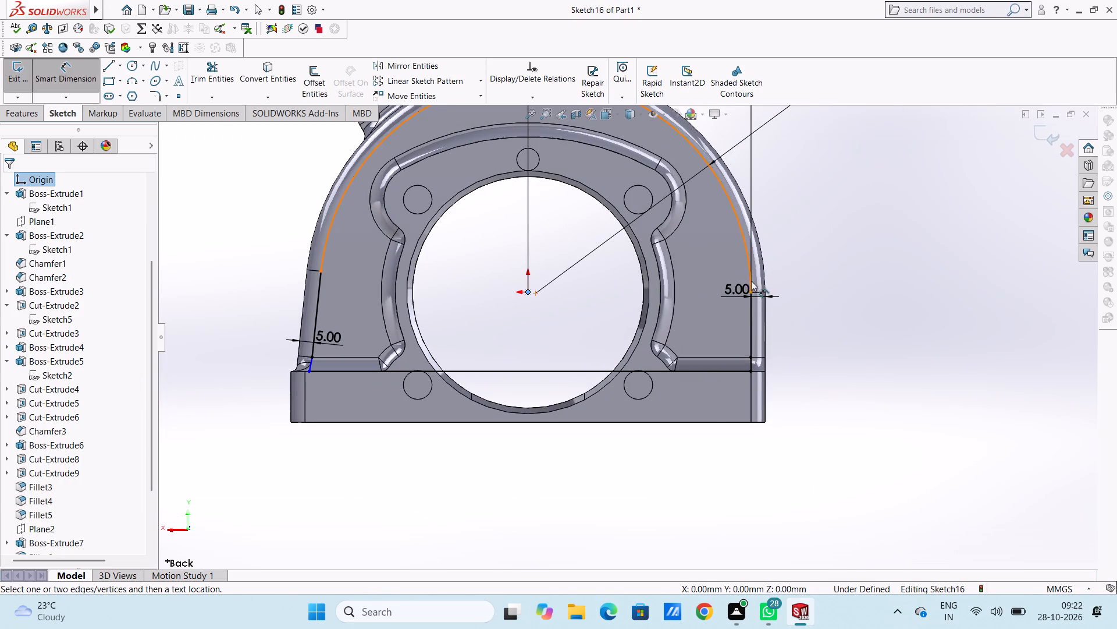
{"action": "left_click", "coordinate": [748, 291]}
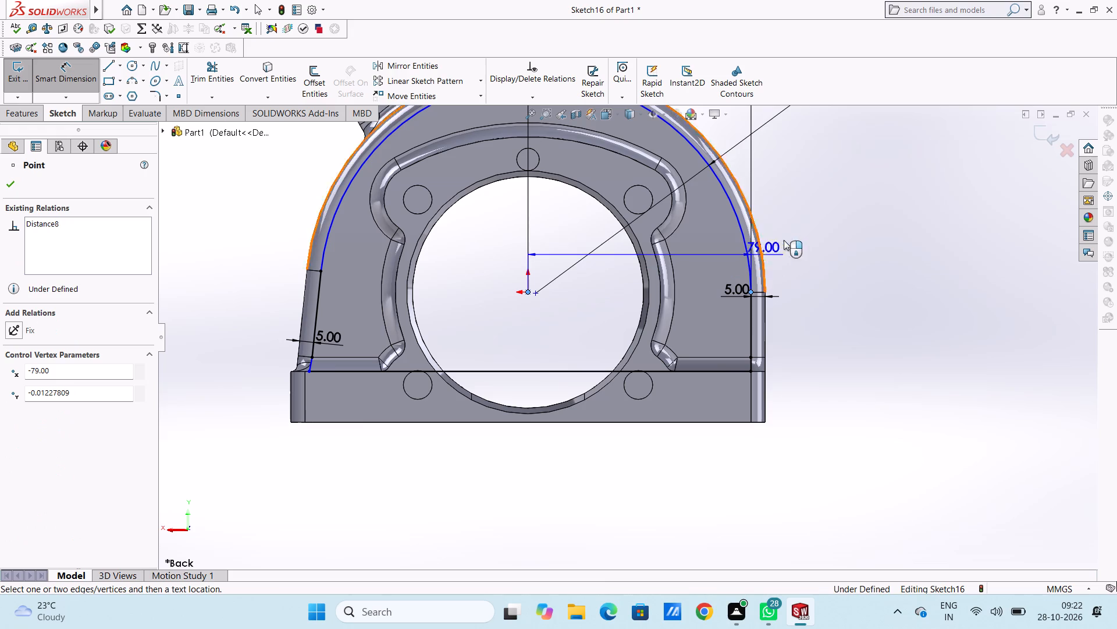
{"action": "left_click", "coordinate": [844, 229]}
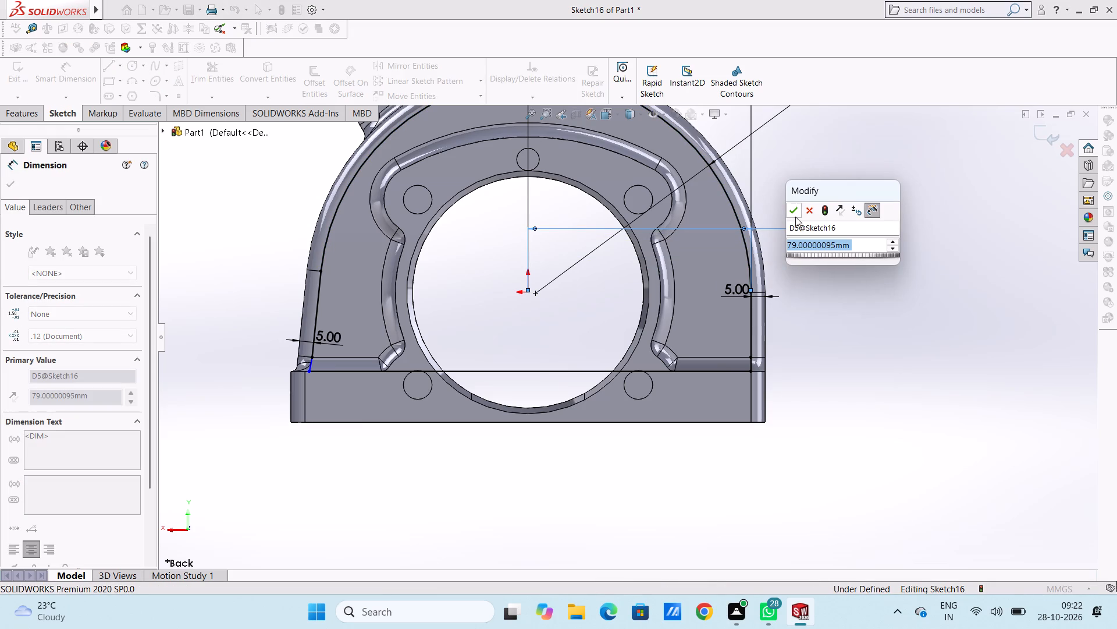
{"action": "left_click", "coordinate": [795, 217]}
{"action": "left_click", "coordinate": [789, 206]}
Dimension the horizontal distance between the two endpoints of the short slanted segment at the profile's bottom corner.
{"action": "scroll", "coordinate": [885, 298], "scroll_direction": "up", "scroll_amount": 5}
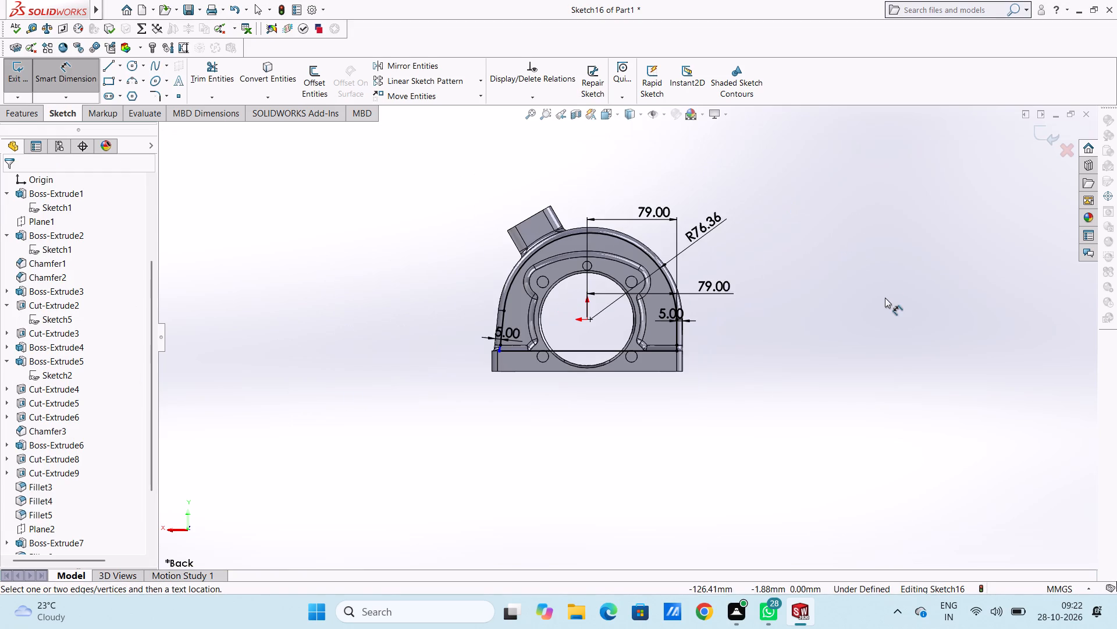
{"action": "scroll", "coordinate": [753, 254], "scroll_direction": "down", "scroll_amount": 2}
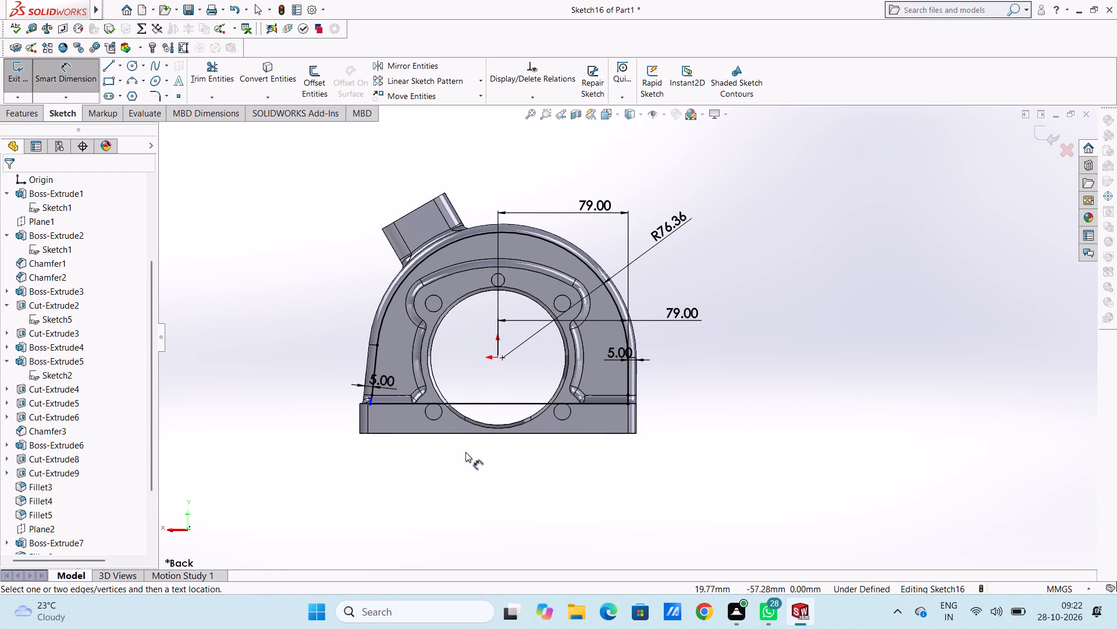
{"action": "scroll", "coordinate": [447, 427], "scroll_direction": "up", "scroll_amount": 4}
{"action": "scroll", "coordinate": [517, 362], "scroll_direction": "down", "scroll_amount": 4}
{"action": "scroll", "coordinate": [474, 421], "scroll_direction": "down", "scroll_amount": 4}
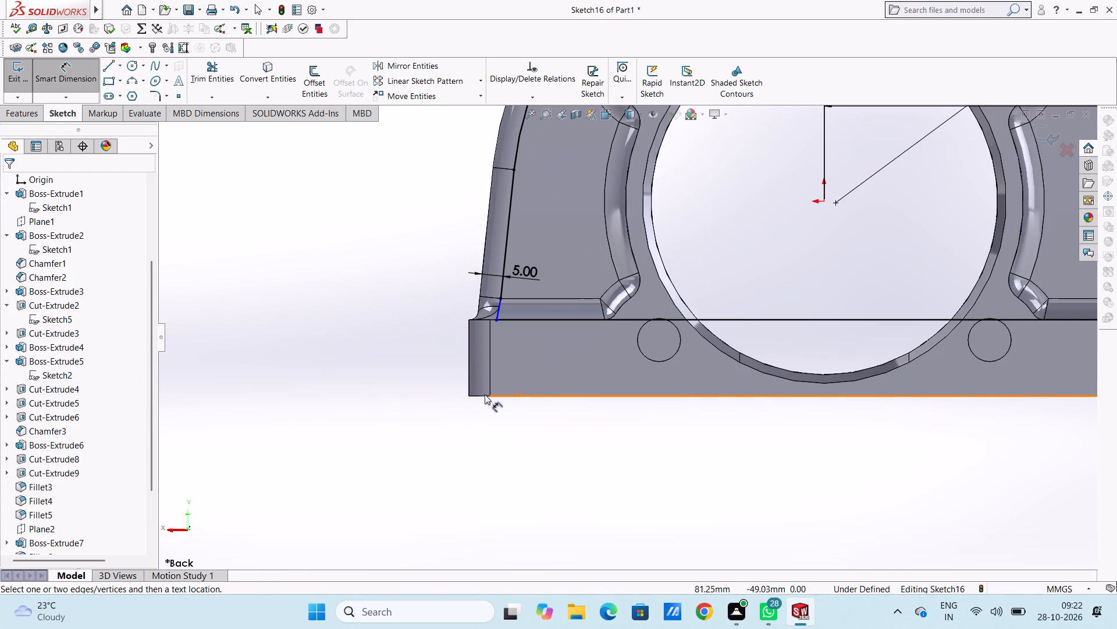
{"action": "scroll", "coordinate": [514, 330], "scroll_direction": "down", "scroll_amount": 3}
{"action": "left_click", "coordinate": [504, 317]}
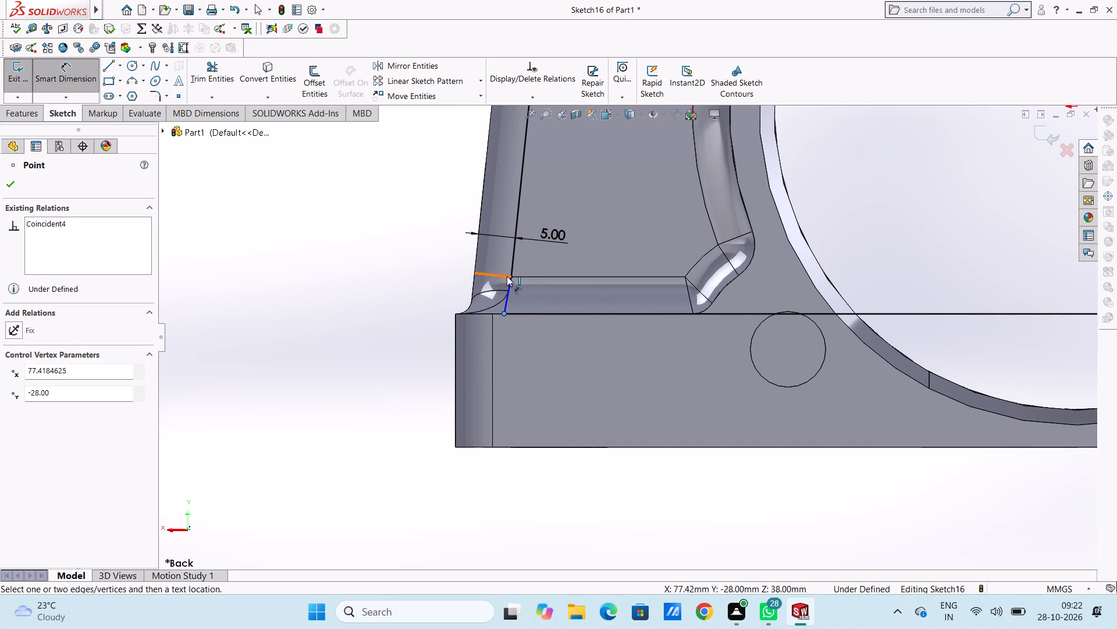
{"action": "left_click", "coordinate": [511, 280]}
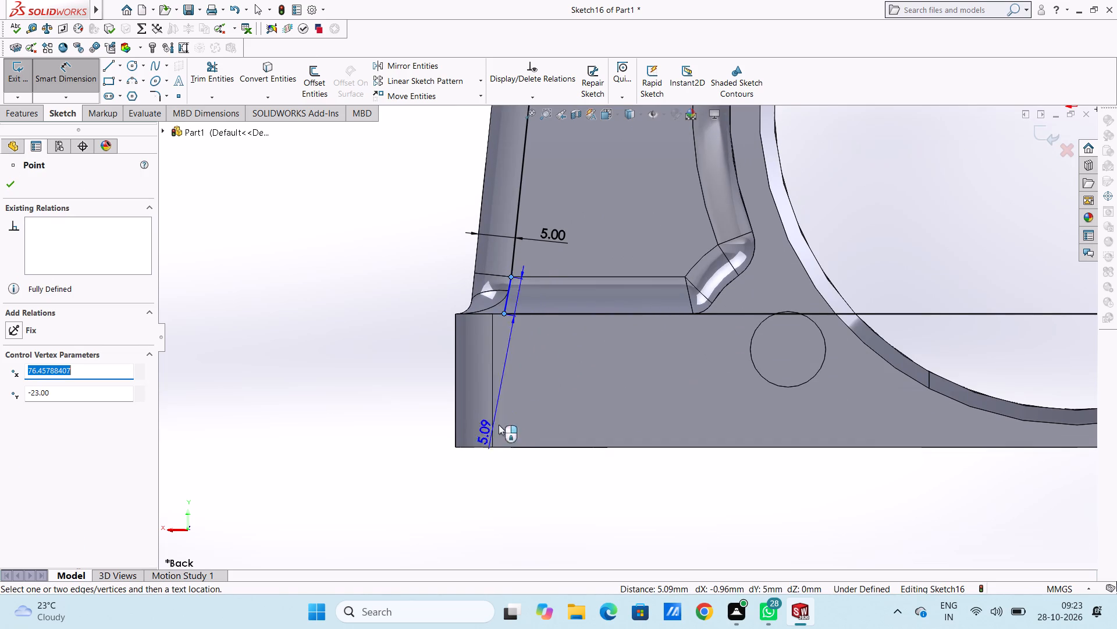
{"action": "left_click", "coordinate": [506, 397]}
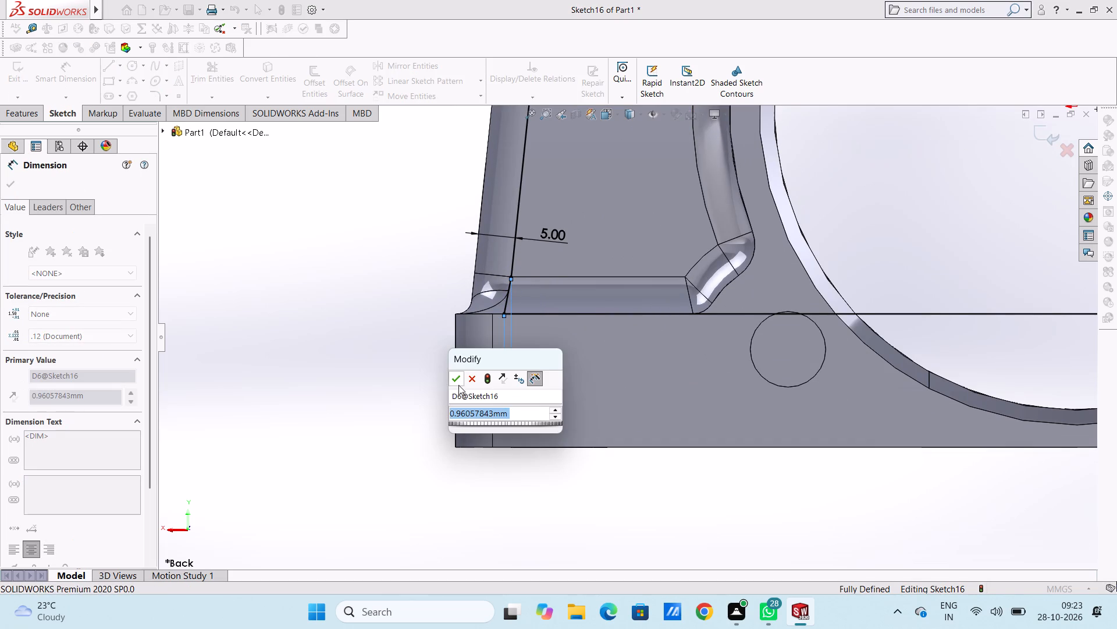
{"action": "left_click", "coordinate": [453, 383]}
{"action": "left_click", "coordinate": [397, 358]}
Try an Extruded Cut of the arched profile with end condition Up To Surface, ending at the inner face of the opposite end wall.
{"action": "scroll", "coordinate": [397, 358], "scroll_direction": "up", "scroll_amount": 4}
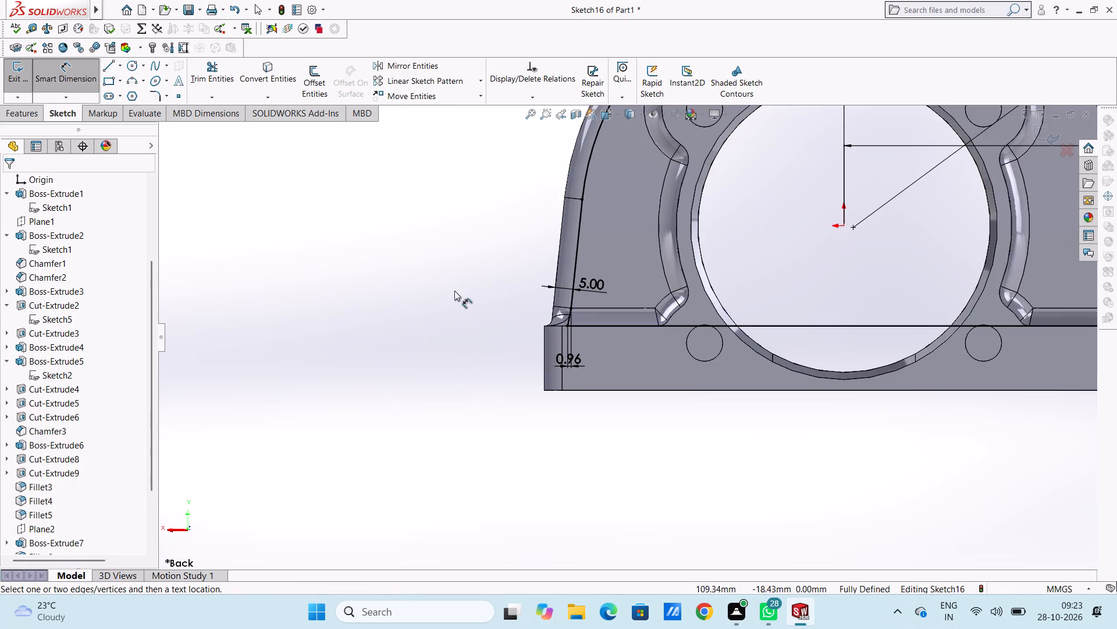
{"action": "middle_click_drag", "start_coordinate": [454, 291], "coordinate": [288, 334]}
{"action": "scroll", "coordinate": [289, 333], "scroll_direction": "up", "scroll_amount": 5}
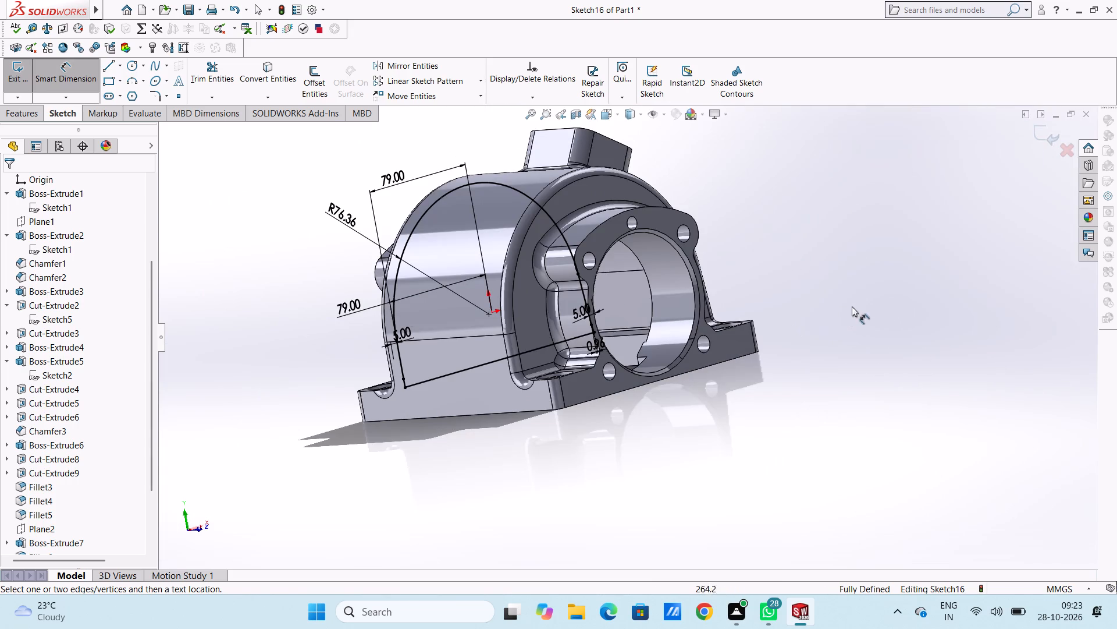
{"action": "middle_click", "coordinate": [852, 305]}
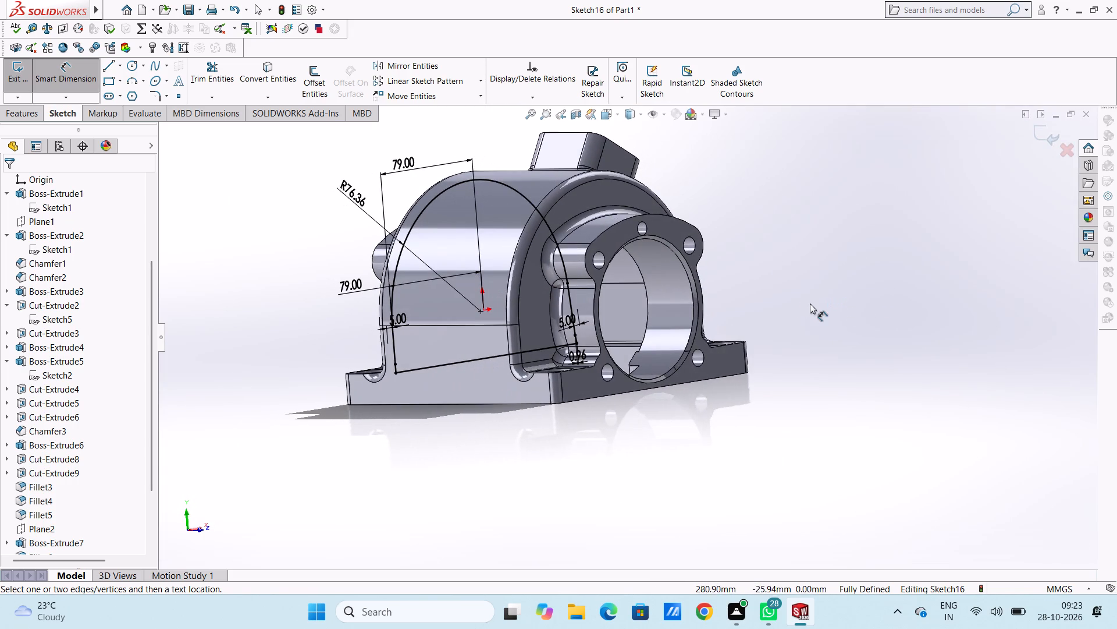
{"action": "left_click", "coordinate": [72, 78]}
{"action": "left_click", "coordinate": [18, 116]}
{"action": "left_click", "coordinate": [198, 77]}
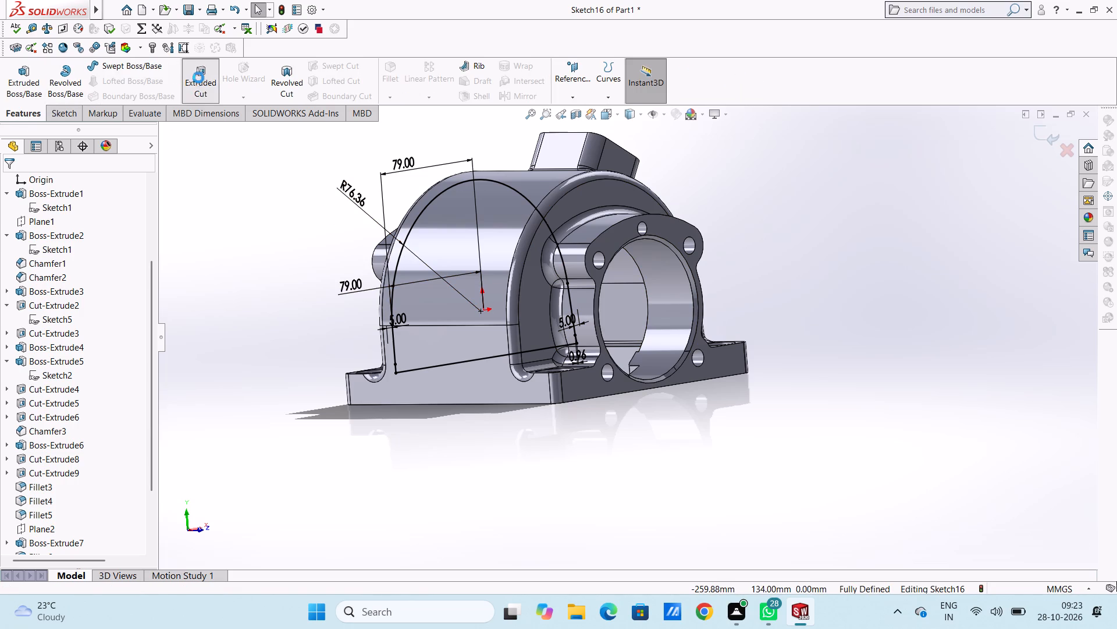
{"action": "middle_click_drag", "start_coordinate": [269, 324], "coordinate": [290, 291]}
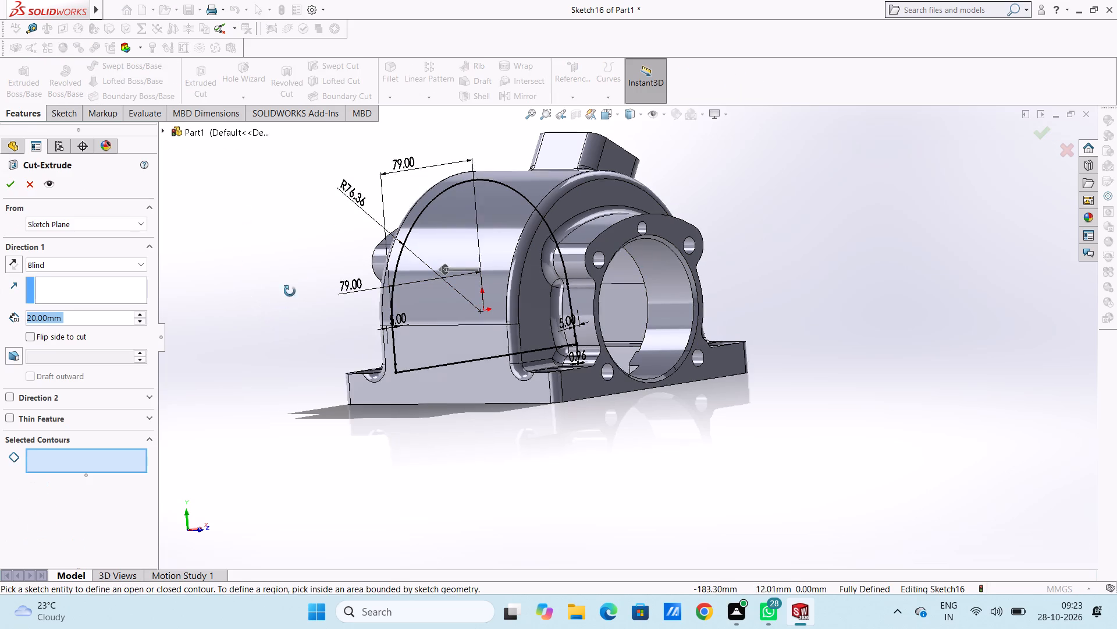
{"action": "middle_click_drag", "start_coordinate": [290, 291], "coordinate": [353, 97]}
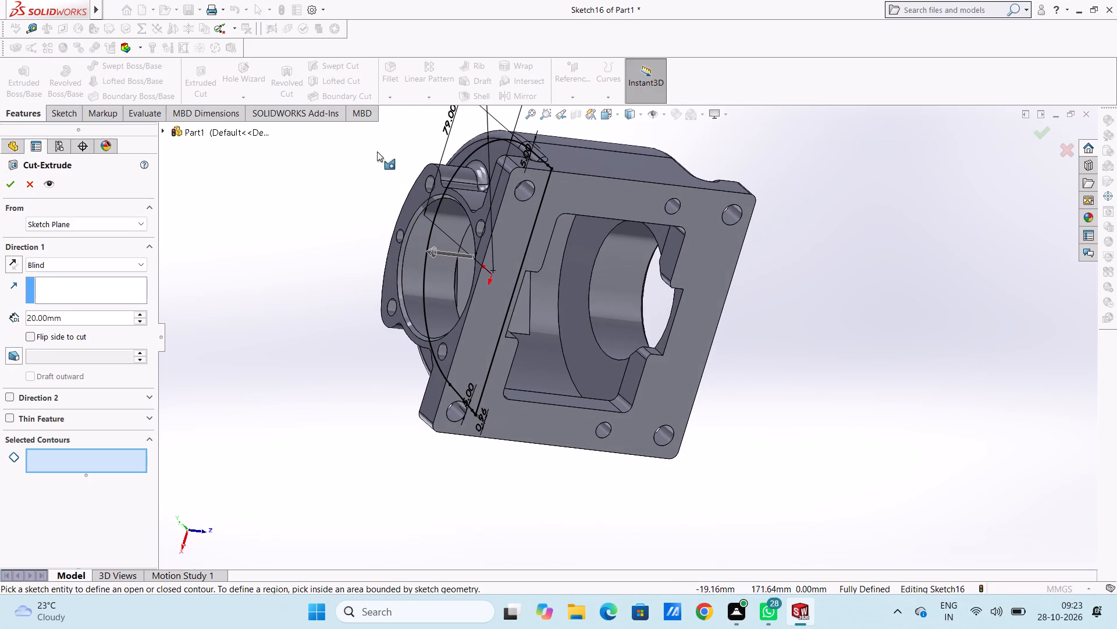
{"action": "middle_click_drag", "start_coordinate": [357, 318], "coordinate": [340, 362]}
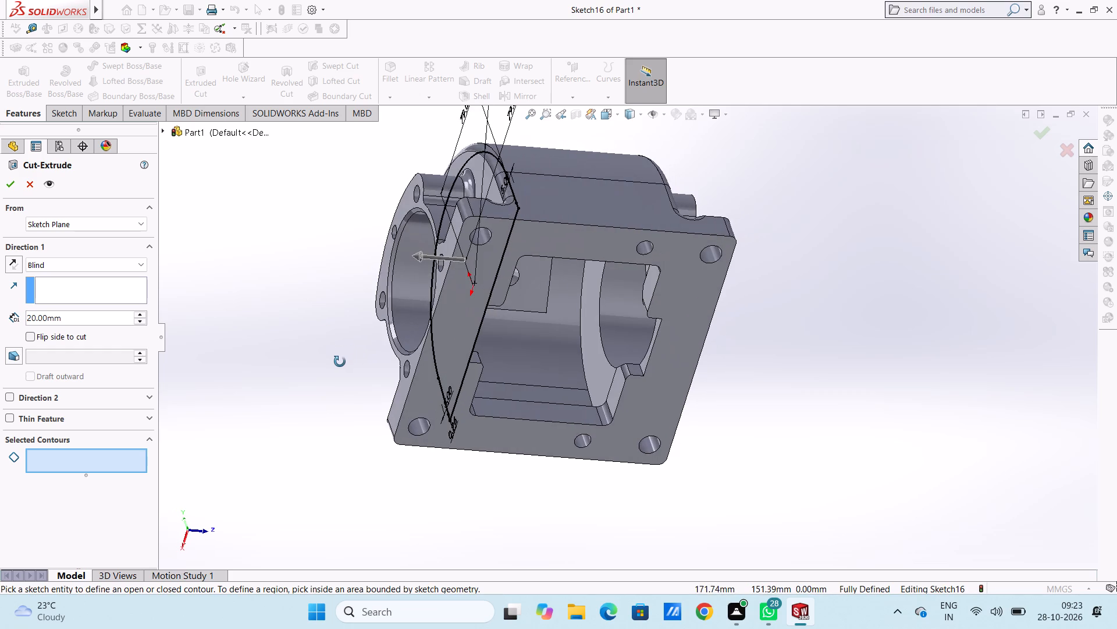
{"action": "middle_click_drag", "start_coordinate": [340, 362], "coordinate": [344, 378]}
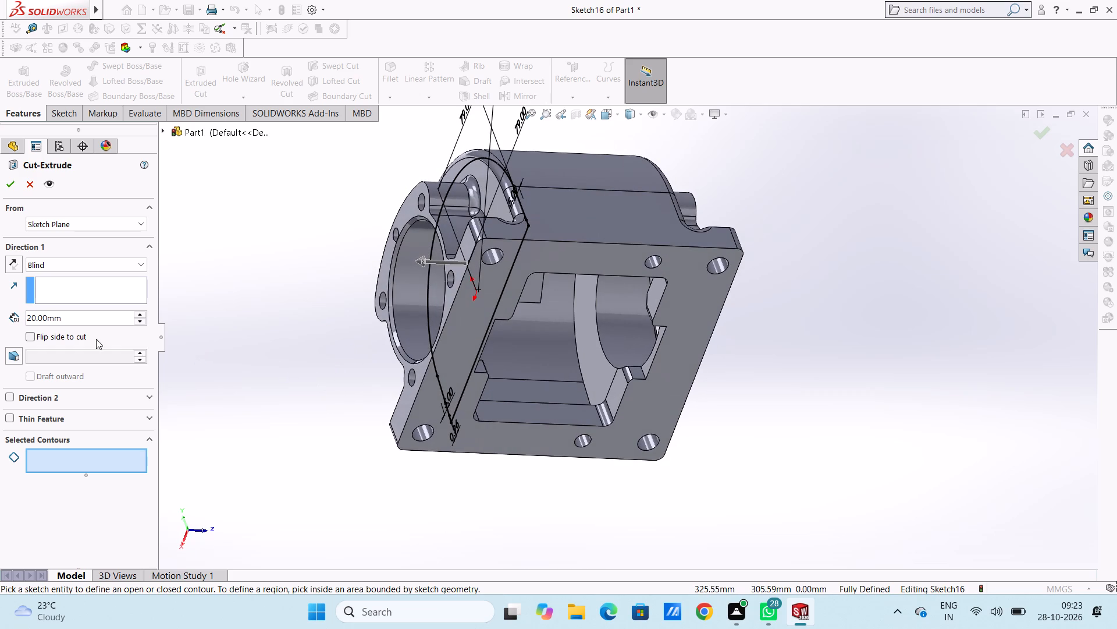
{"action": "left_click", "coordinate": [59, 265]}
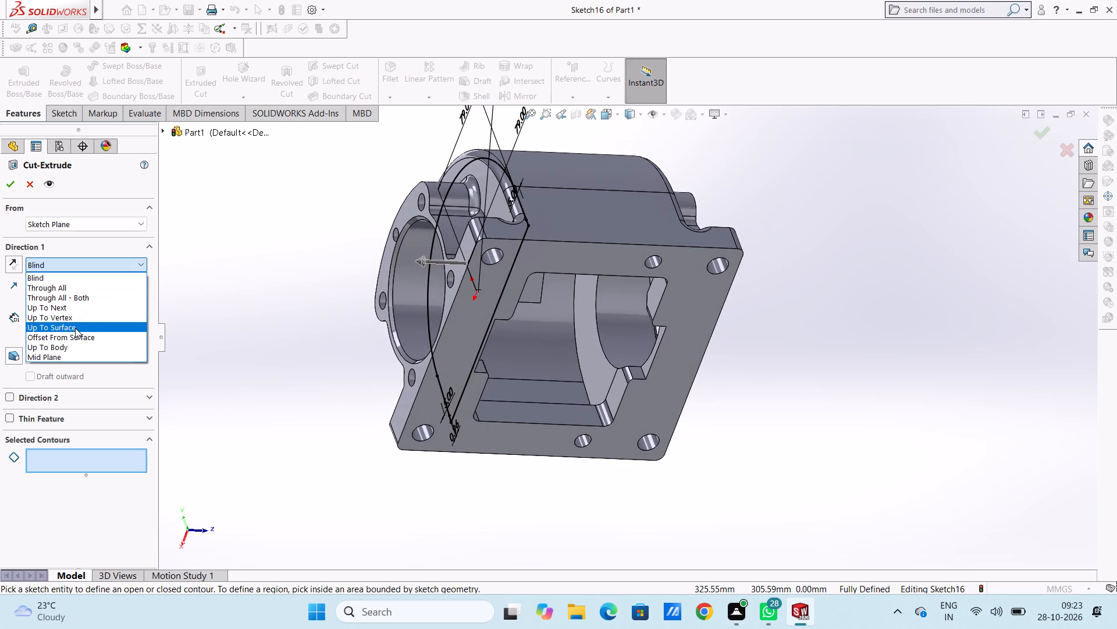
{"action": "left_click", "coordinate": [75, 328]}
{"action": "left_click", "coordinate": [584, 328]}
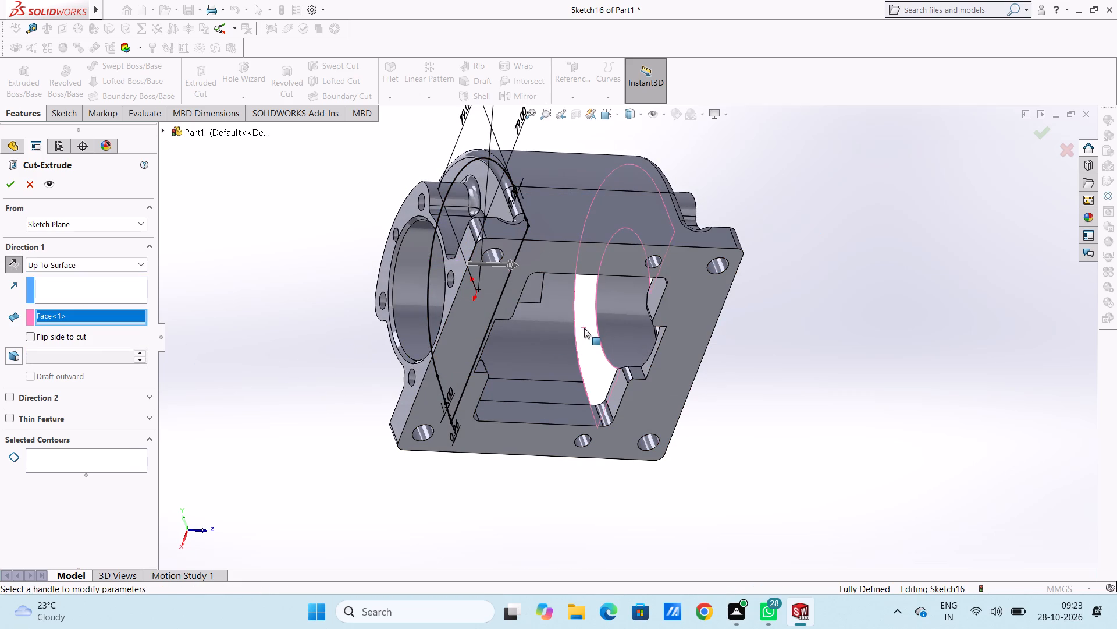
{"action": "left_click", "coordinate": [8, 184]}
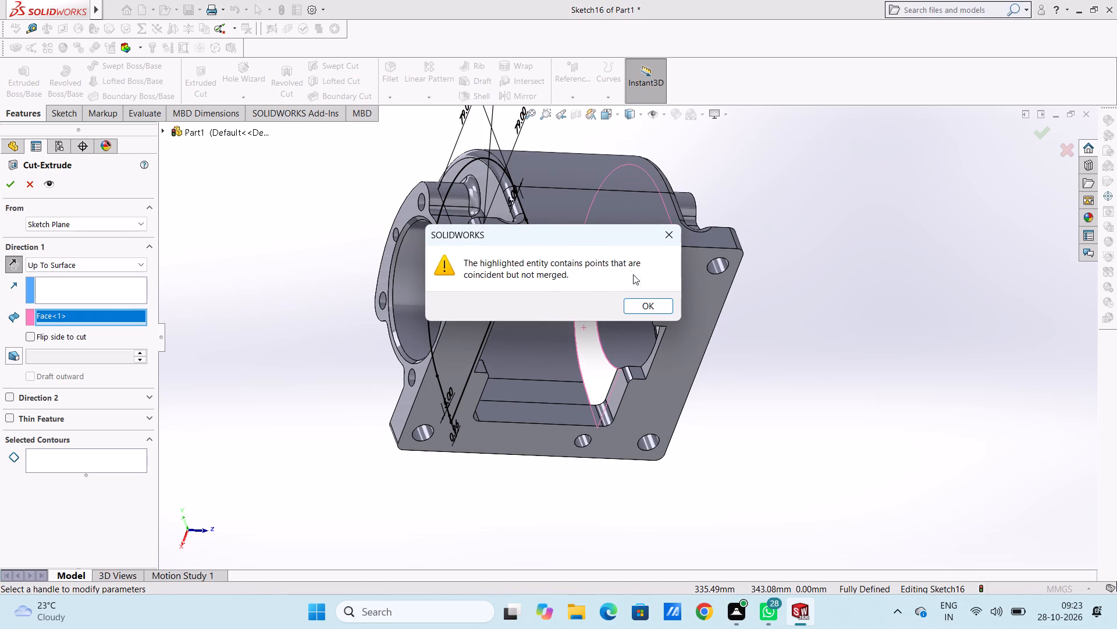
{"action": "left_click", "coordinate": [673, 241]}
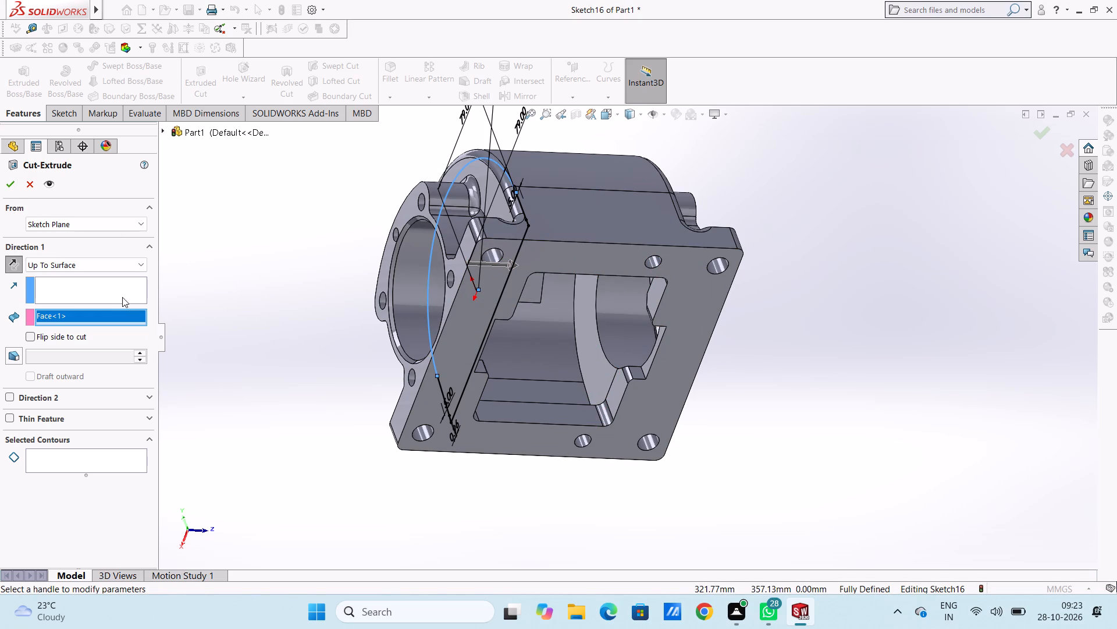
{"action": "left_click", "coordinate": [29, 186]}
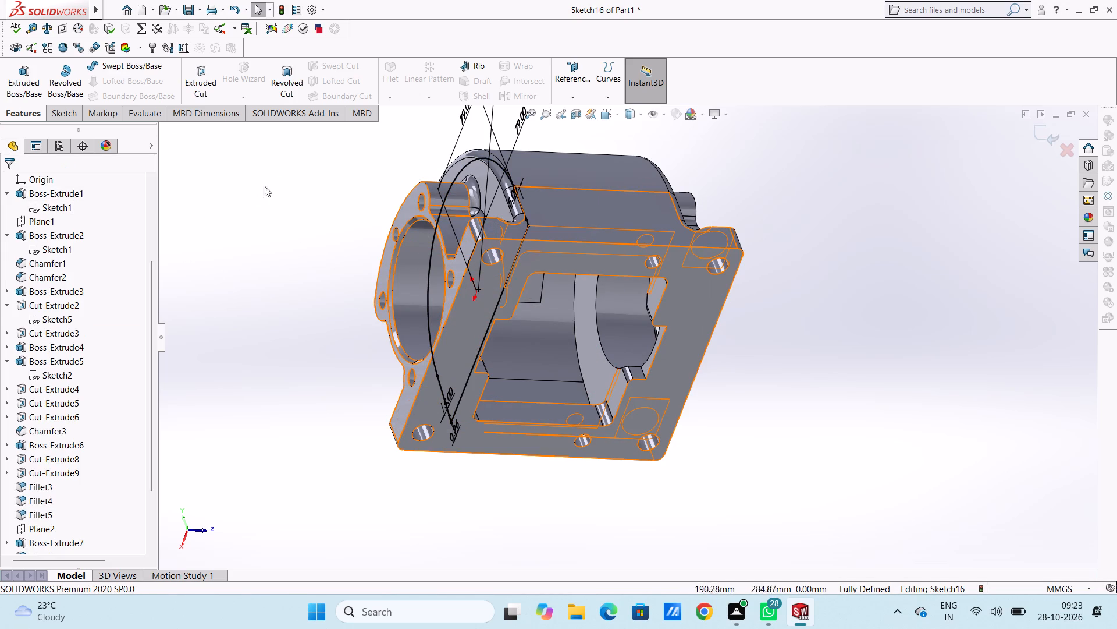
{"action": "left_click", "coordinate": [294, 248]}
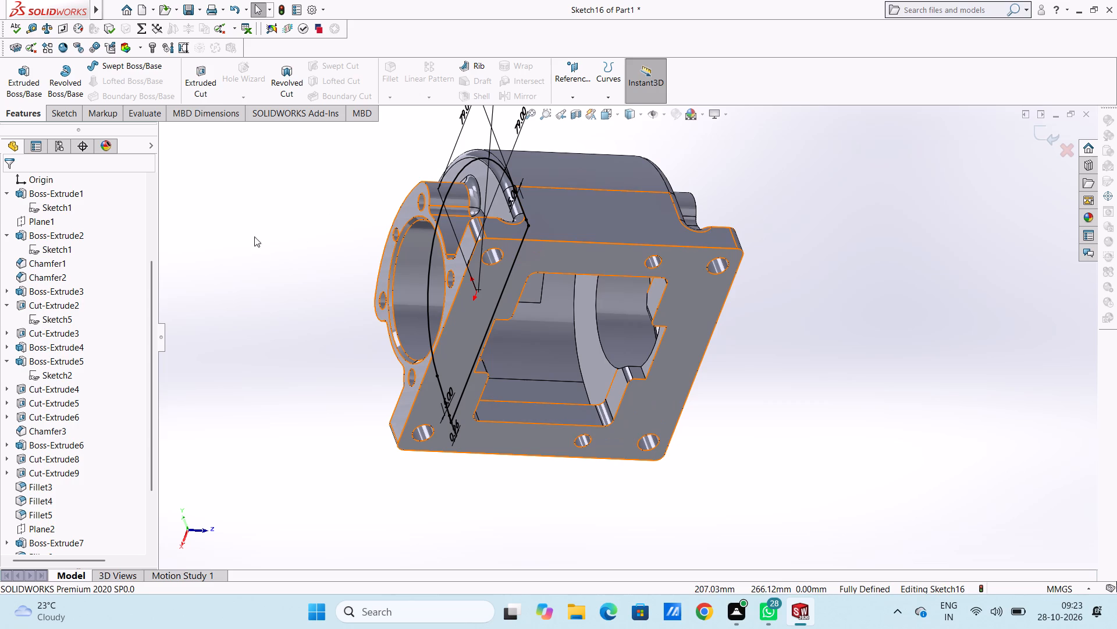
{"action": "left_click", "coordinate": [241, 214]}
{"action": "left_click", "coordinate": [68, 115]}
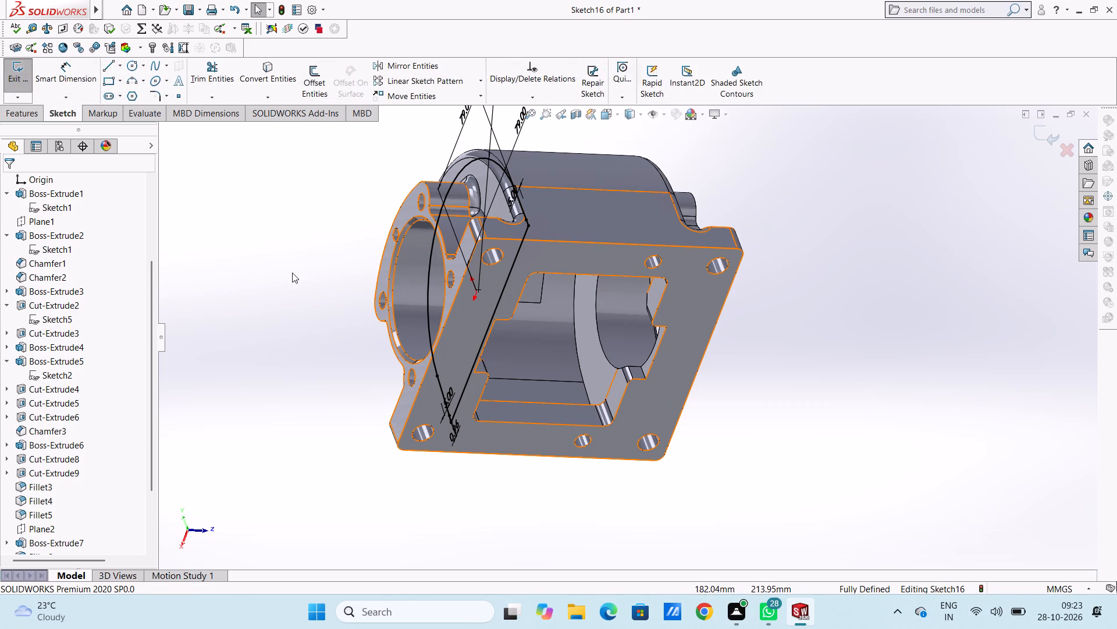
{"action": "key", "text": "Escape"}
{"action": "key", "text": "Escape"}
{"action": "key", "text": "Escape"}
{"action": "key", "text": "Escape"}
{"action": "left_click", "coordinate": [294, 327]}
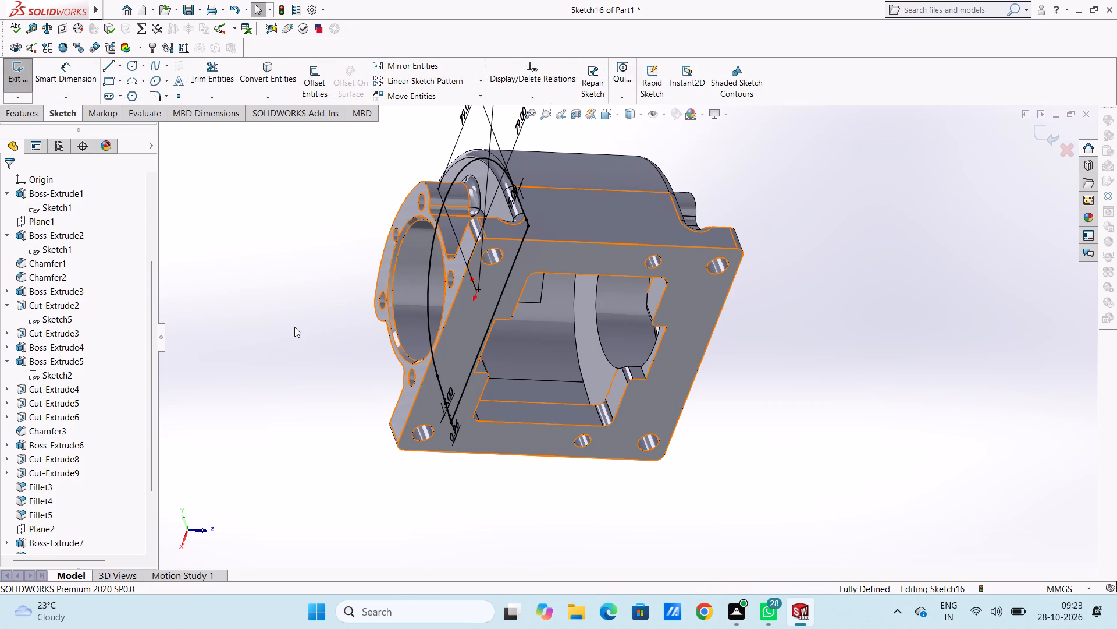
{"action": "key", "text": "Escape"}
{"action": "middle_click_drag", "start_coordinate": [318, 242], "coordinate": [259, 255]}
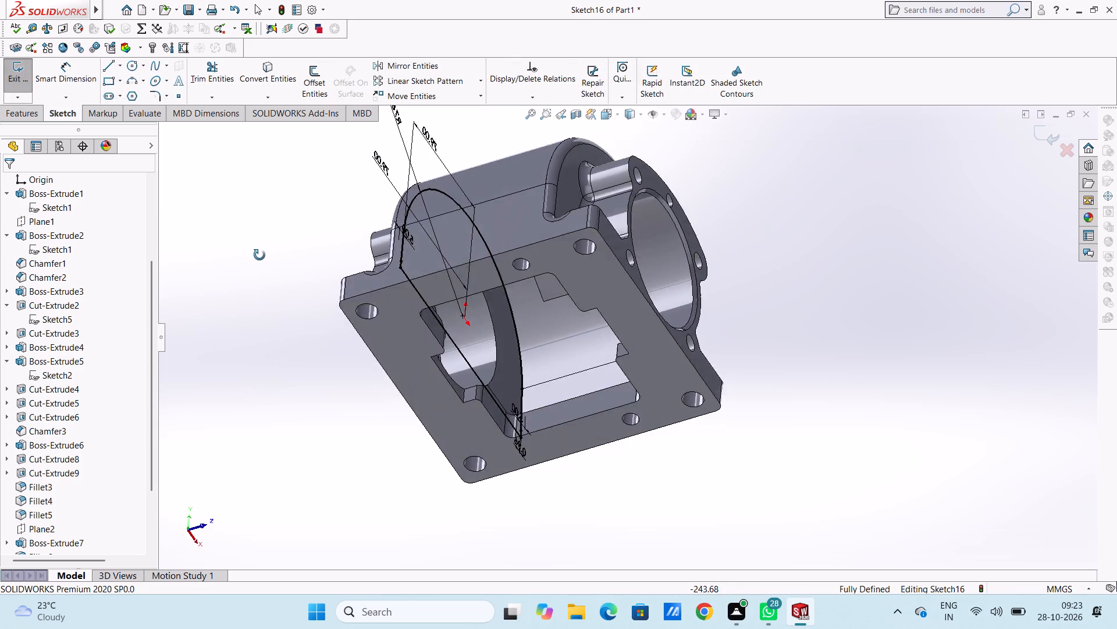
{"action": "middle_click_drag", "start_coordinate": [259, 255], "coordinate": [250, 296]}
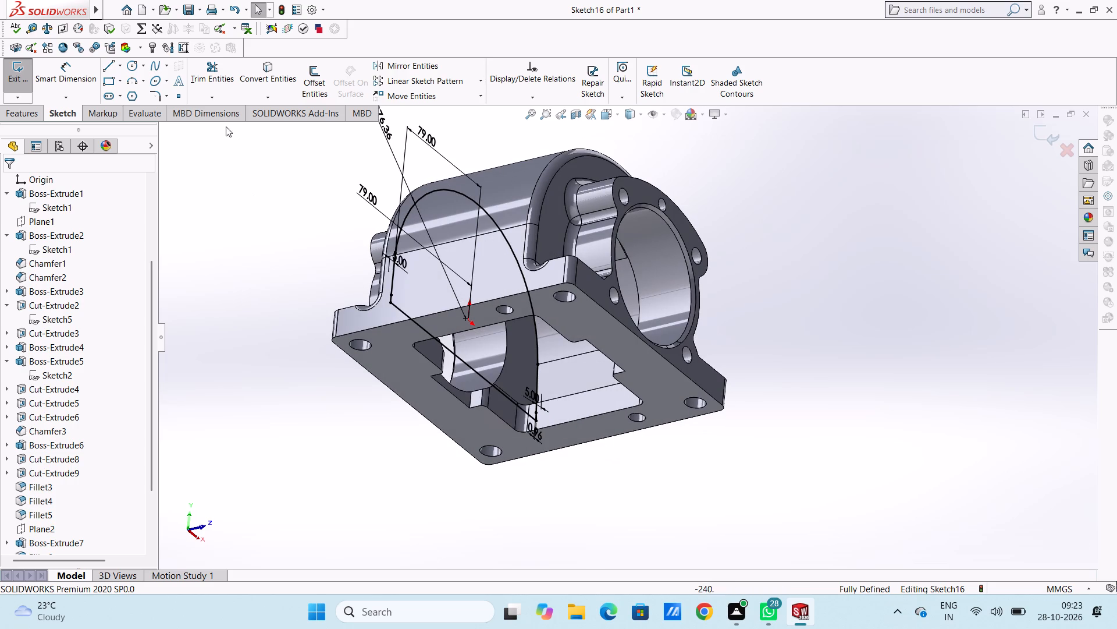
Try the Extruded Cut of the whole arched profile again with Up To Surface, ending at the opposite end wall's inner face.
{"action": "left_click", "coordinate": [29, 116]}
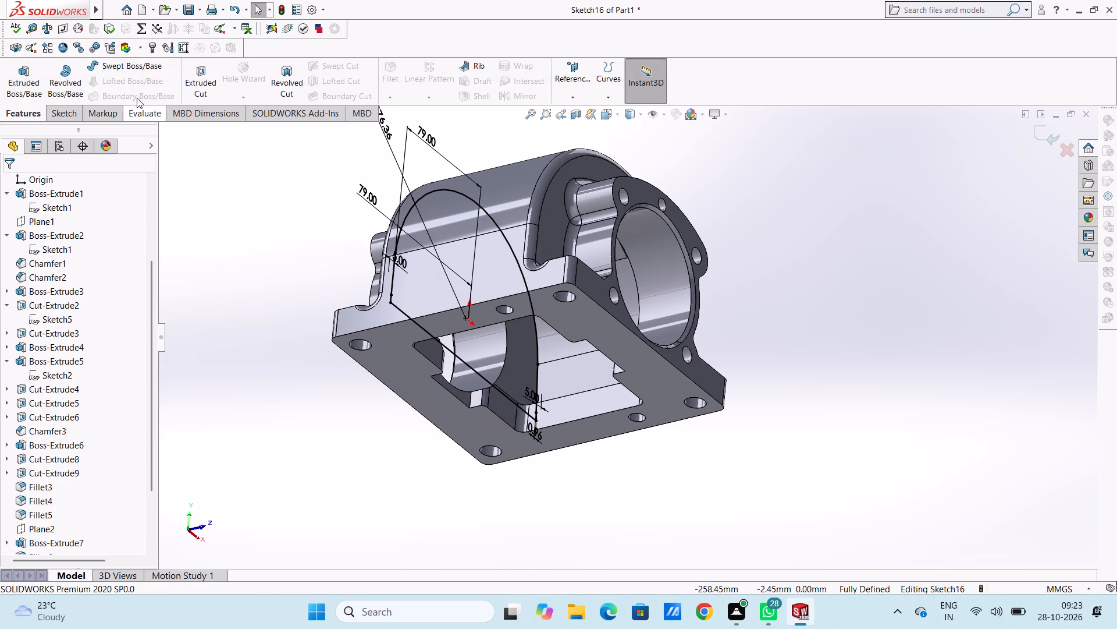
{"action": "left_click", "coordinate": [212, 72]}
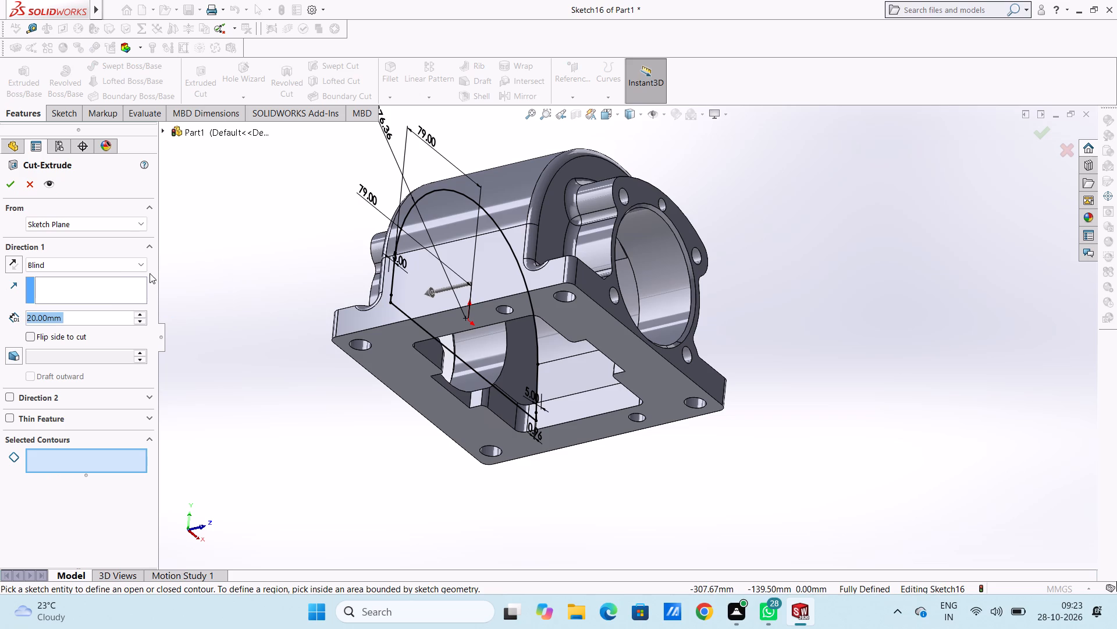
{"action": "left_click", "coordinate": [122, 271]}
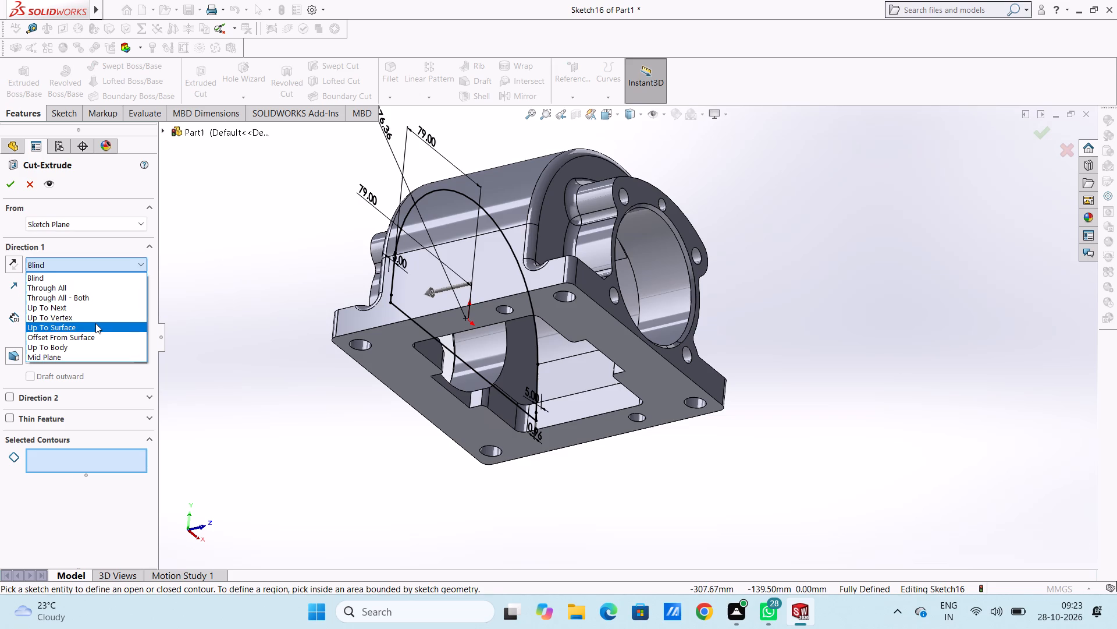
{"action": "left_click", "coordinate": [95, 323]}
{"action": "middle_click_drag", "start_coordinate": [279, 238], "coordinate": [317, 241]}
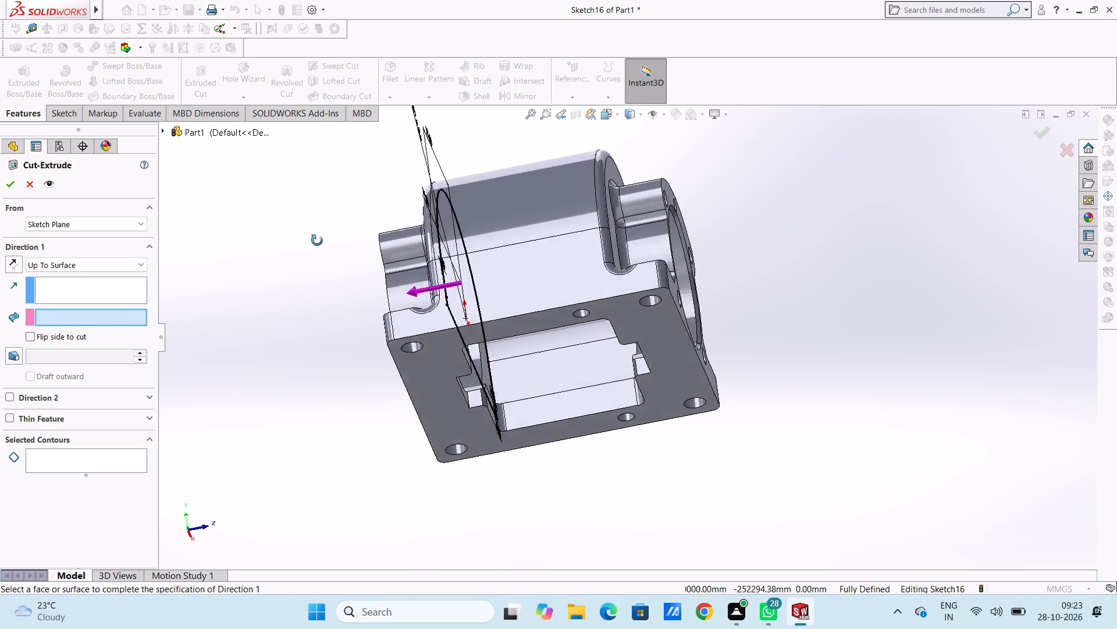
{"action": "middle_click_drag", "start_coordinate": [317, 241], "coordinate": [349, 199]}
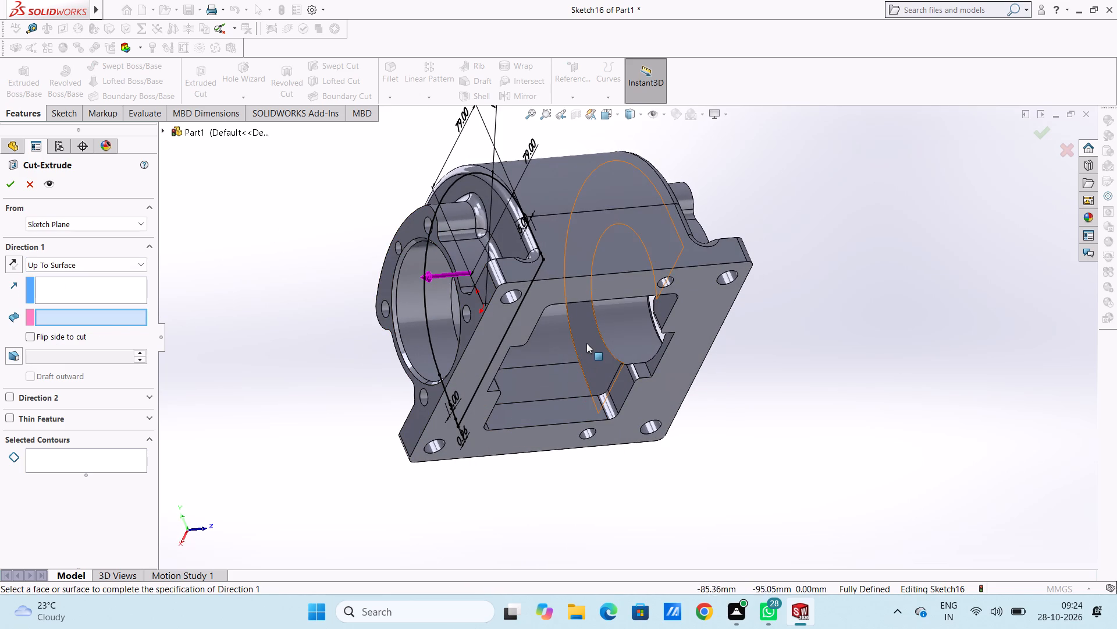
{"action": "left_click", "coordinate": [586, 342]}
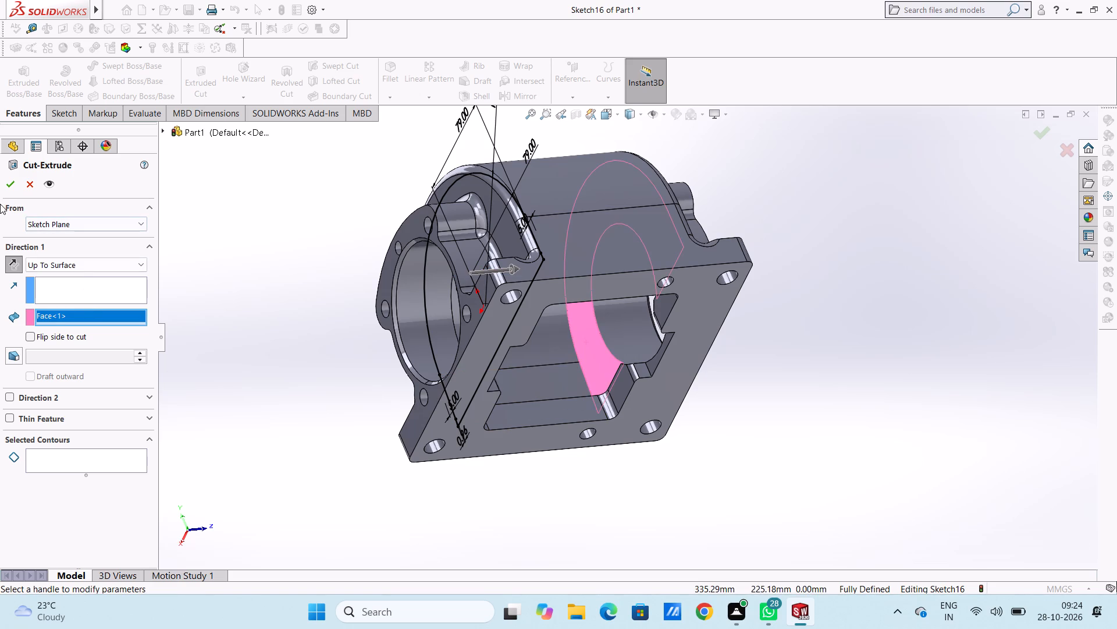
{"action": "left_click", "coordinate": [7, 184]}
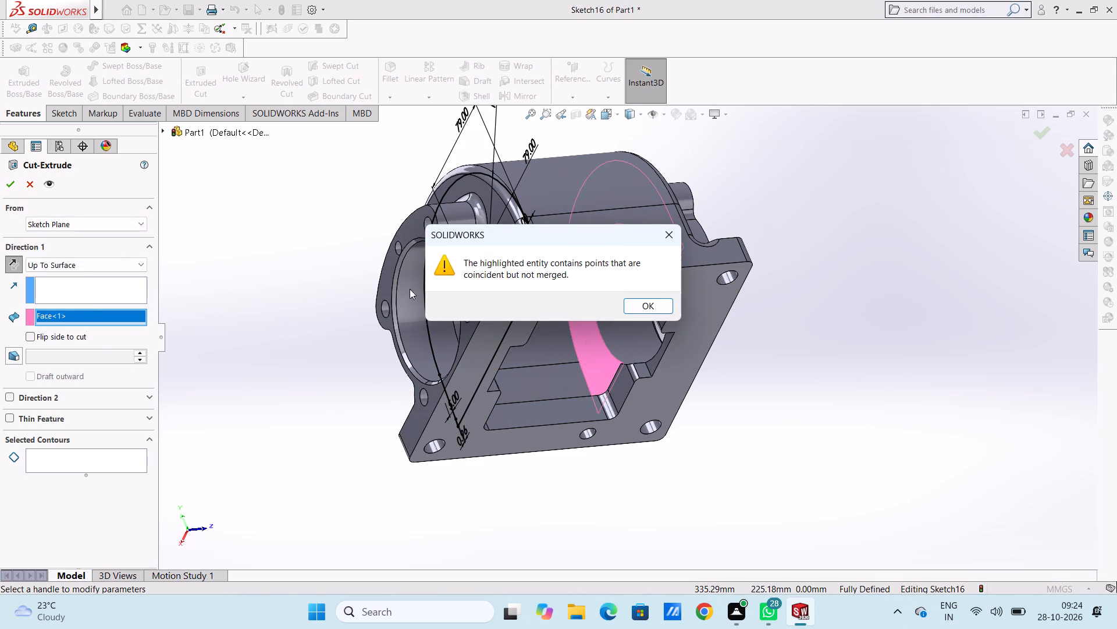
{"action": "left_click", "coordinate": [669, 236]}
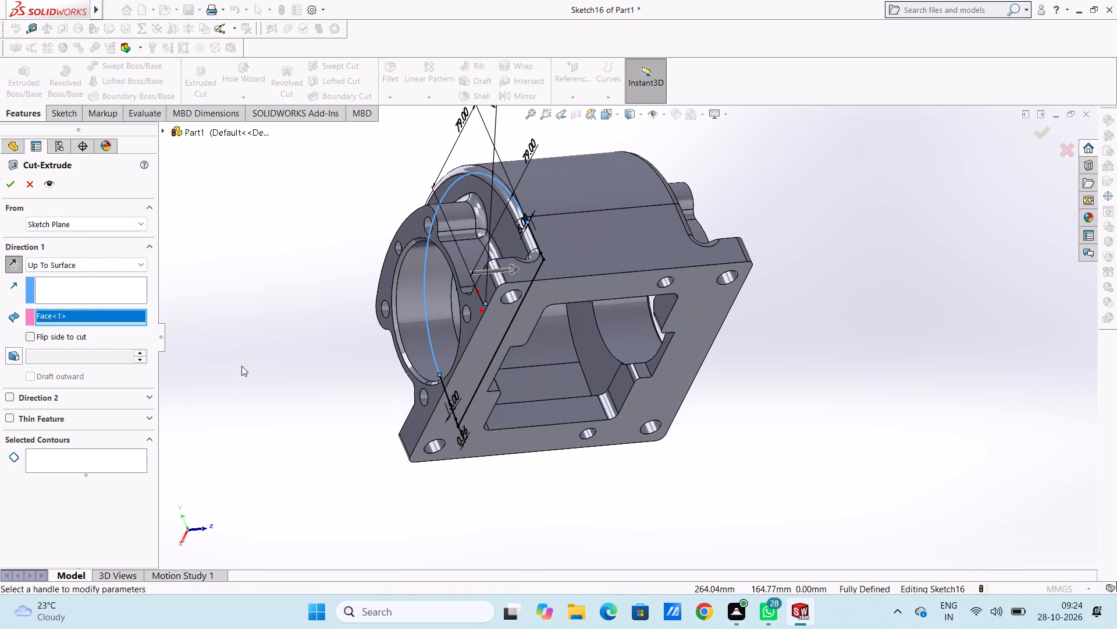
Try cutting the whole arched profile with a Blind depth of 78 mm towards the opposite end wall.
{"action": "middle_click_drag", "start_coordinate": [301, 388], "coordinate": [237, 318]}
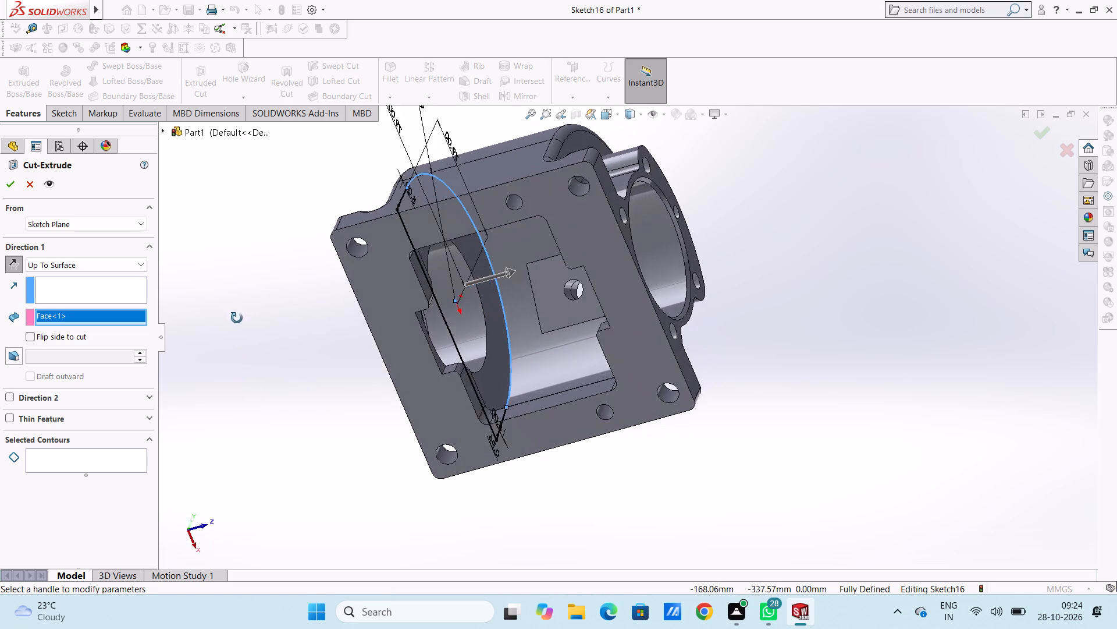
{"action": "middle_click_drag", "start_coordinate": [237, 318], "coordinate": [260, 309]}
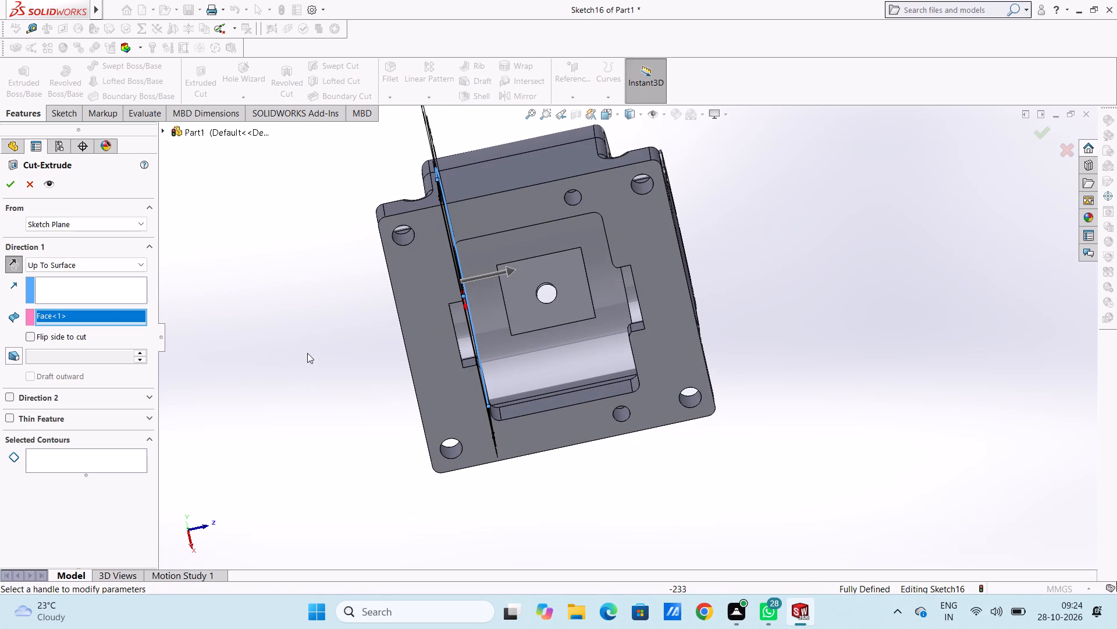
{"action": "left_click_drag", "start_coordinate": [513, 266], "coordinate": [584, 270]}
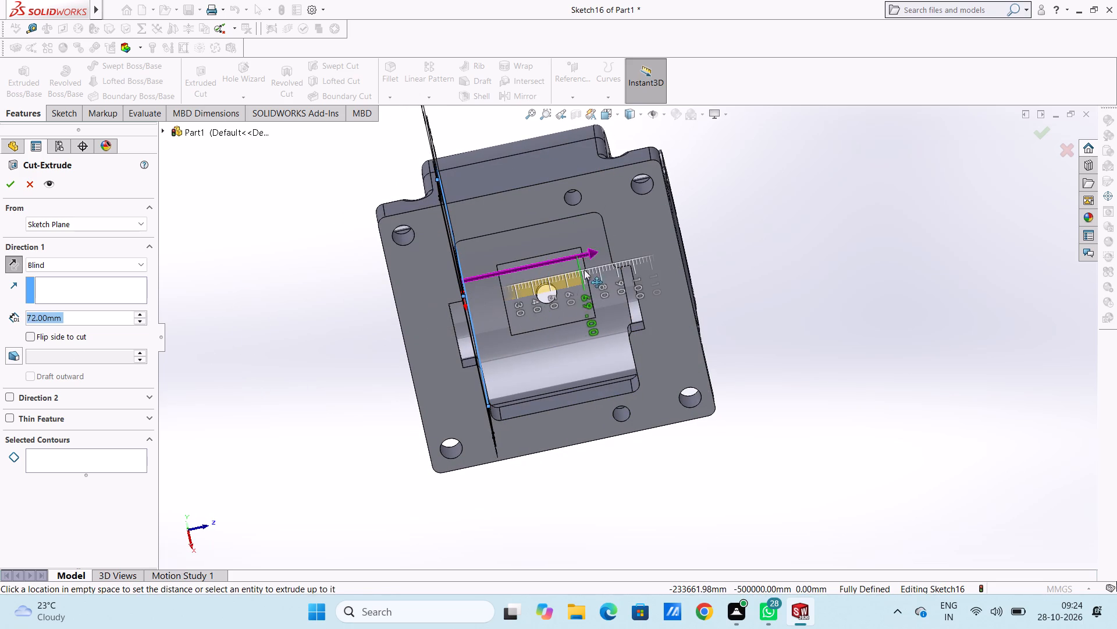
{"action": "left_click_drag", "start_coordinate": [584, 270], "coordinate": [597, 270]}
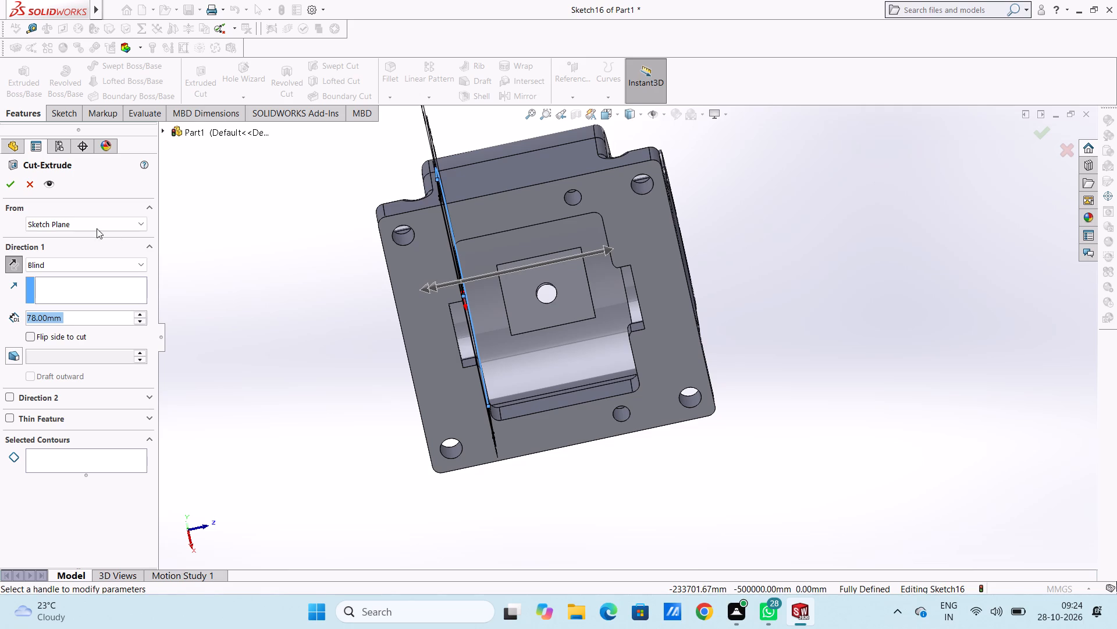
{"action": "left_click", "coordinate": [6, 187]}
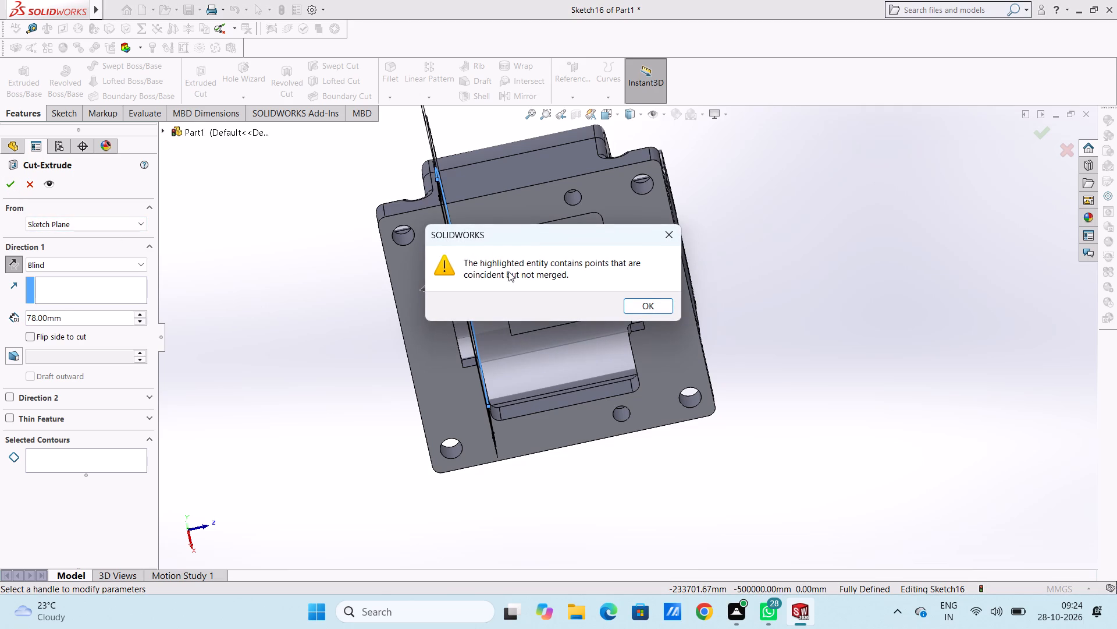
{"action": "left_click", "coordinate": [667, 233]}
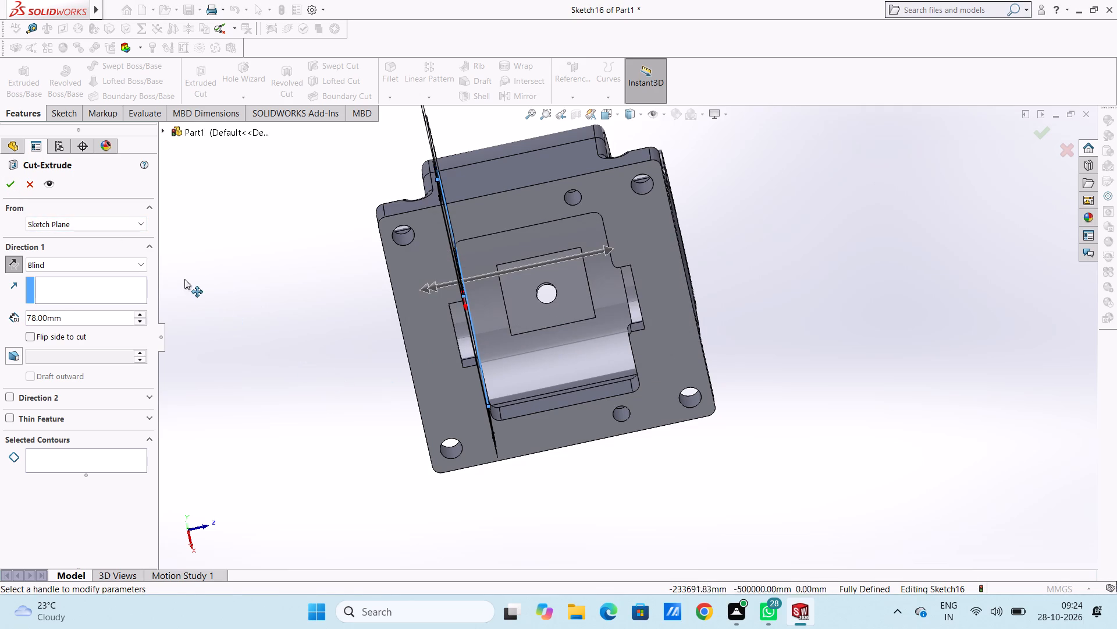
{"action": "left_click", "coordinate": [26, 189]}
Extrude-cut only the arch-shaped sketch region around the bore, using Up To Surface to the inner face of the opposite end wall.
{"action": "middle_click_drag", "start_coordinate": [293, 351], "coordinate": [264, 380]}
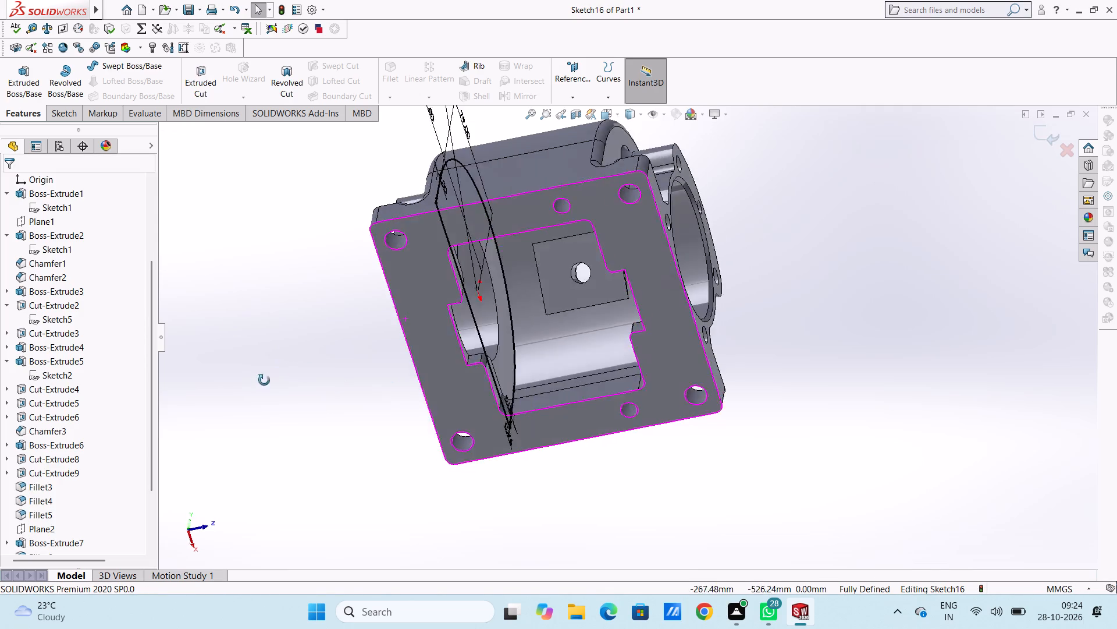
{"action": "middle_click_drag", "start_coordinate": [264, 380], "coordinate": [247, 441]}
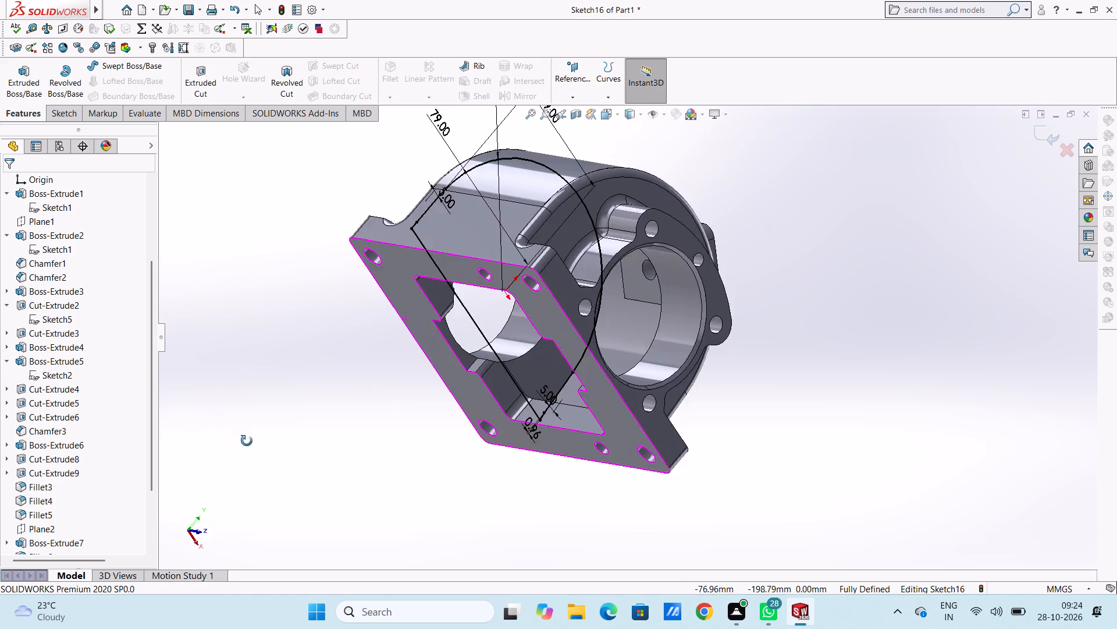
{"action": "middle_click_drag", "start_coordinate": [247, 441], "coordinate": [362, 536]}
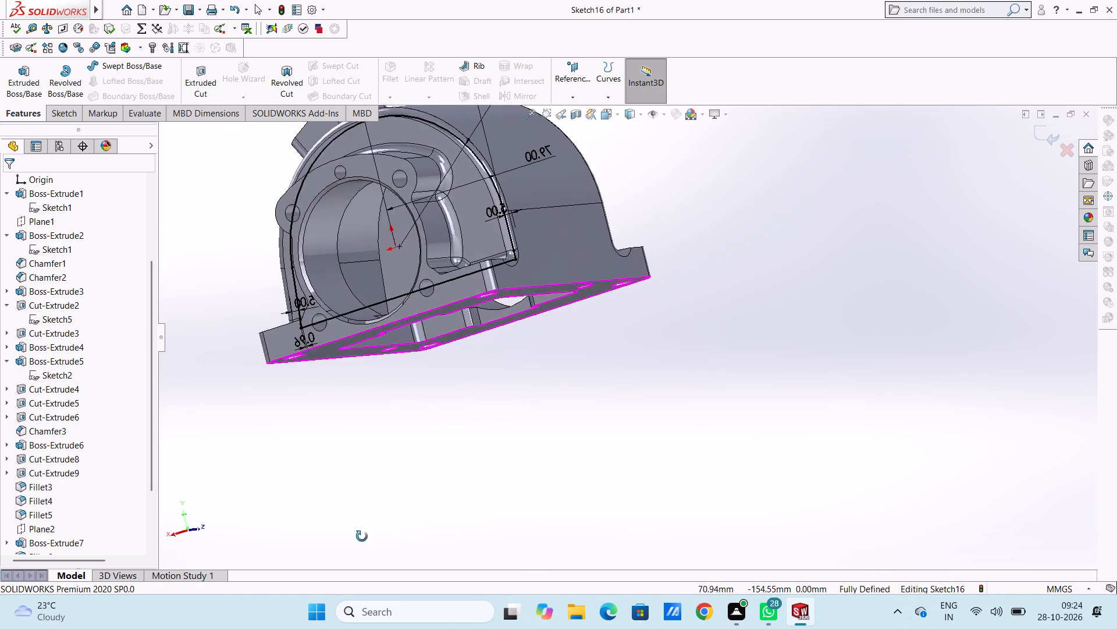
{"action": "middle_click_drag", "start_coordinate": [362, 536], "coordinate": [390, 501]}
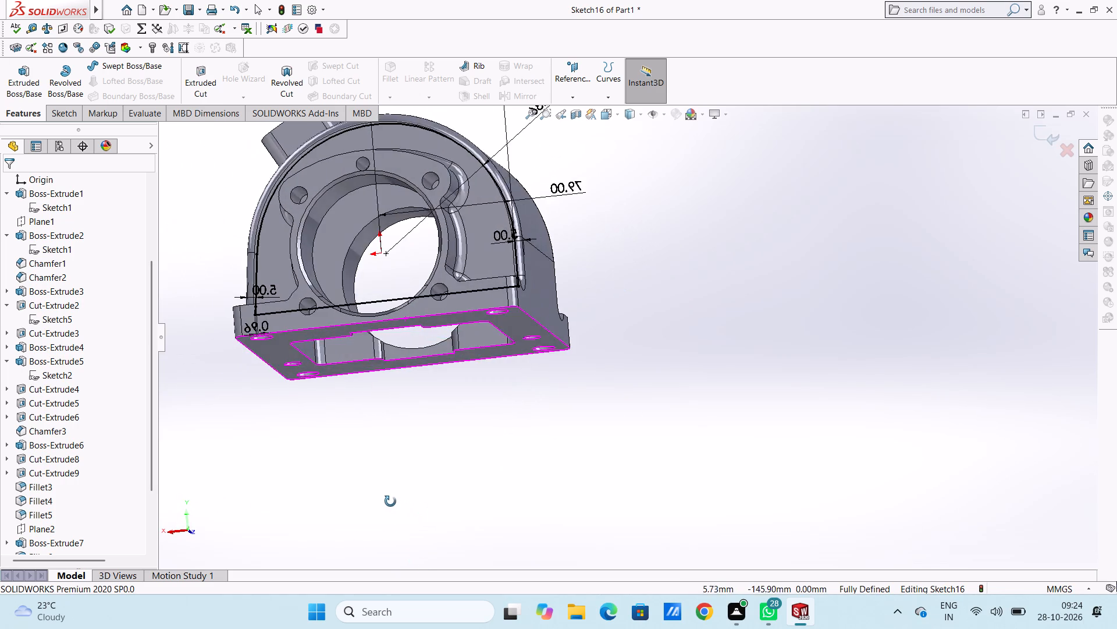
{"action": "middle_click_drag", "start_coordinate": [390, 501], "coordinate": [393, 509]}
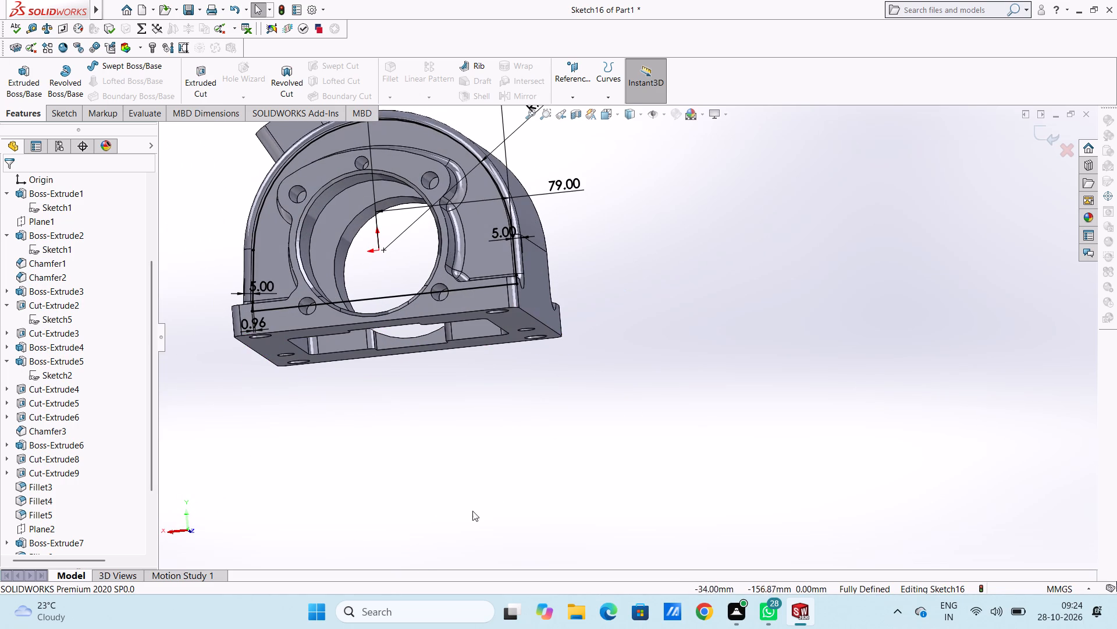
{"action": "scroll", "coordinate": [524, 452], "scroll_direction": "up", "scroll_amount": 4}
{"action": "middle_click_drag", "start_coordinate": [397, 255], "coordinate": [397, 326]}
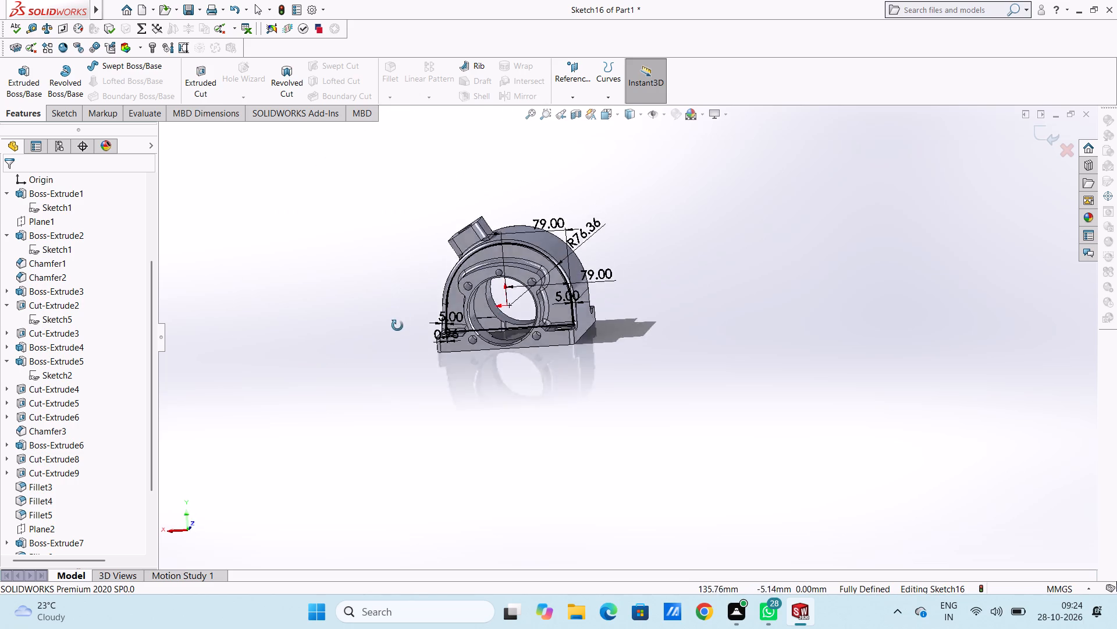
{"action": "middle_click_drag", "start_coordinate": [397, 326], "coordinate": [348, 323]}
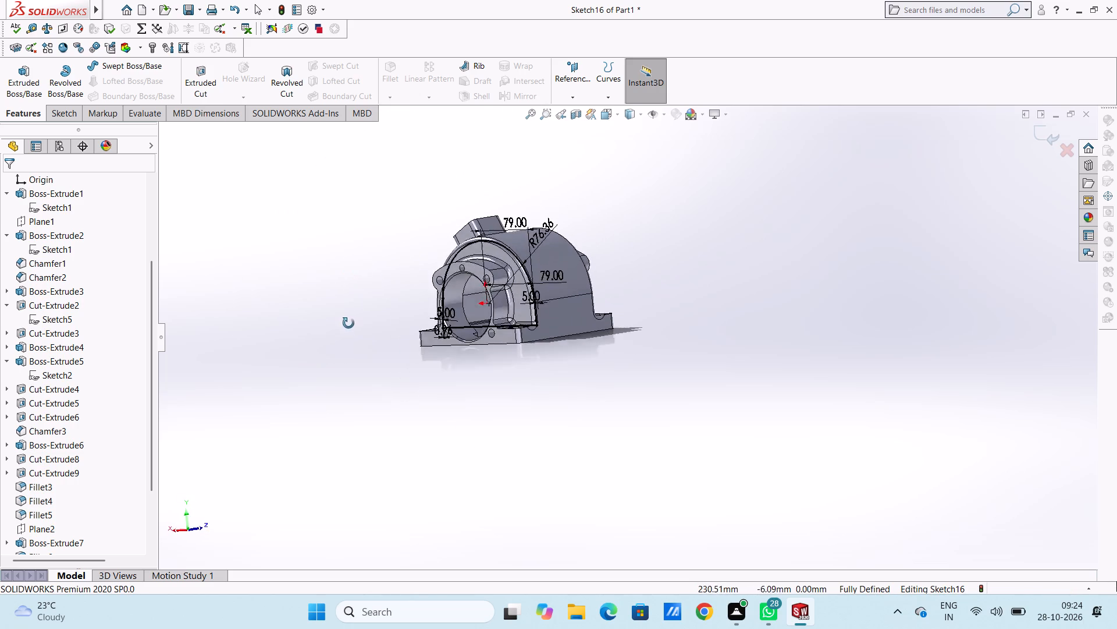
{"action": "middle_click_drag", "start_coordinate": [348, 323], "coordinate": [379, 354]}
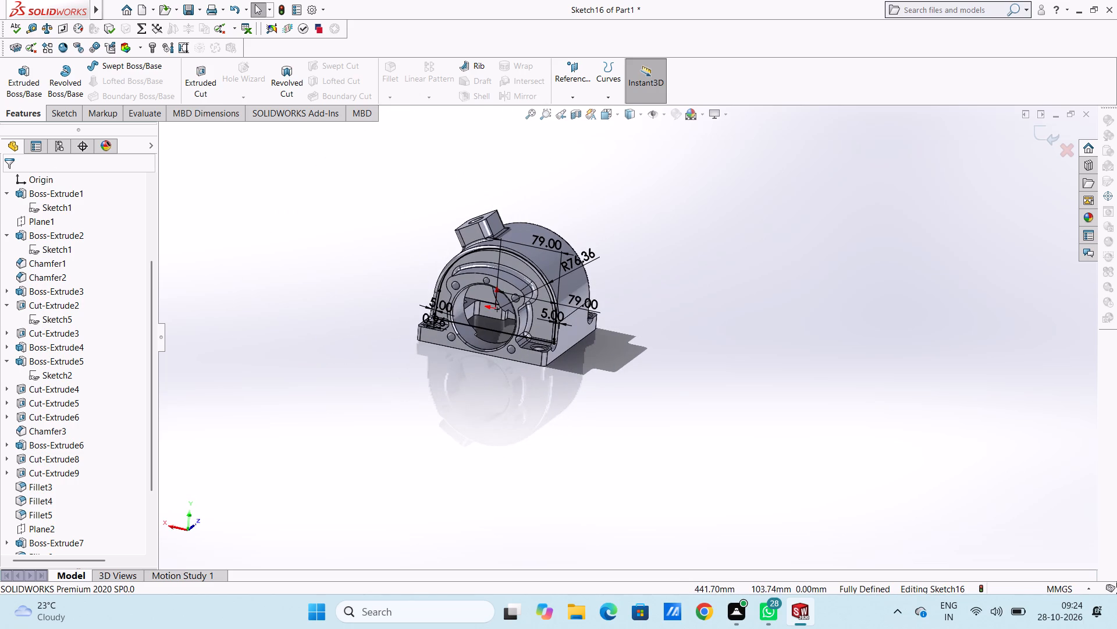
{"action": "left_click", "coordinate": [198, 76]}
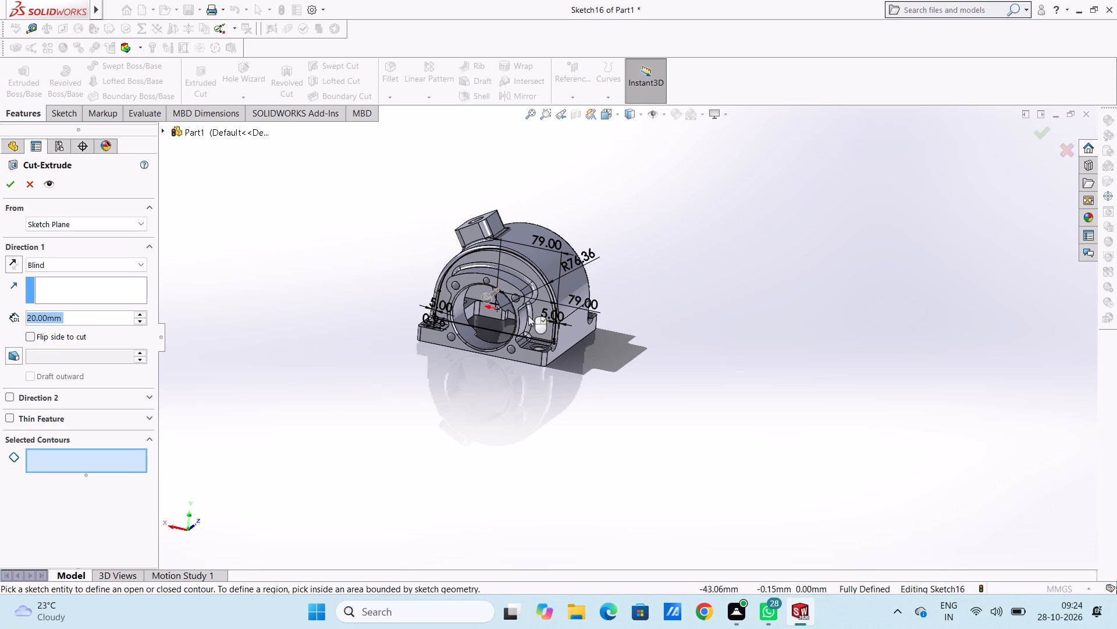
{"action": "left_click", "coordinate": [545, 327]}
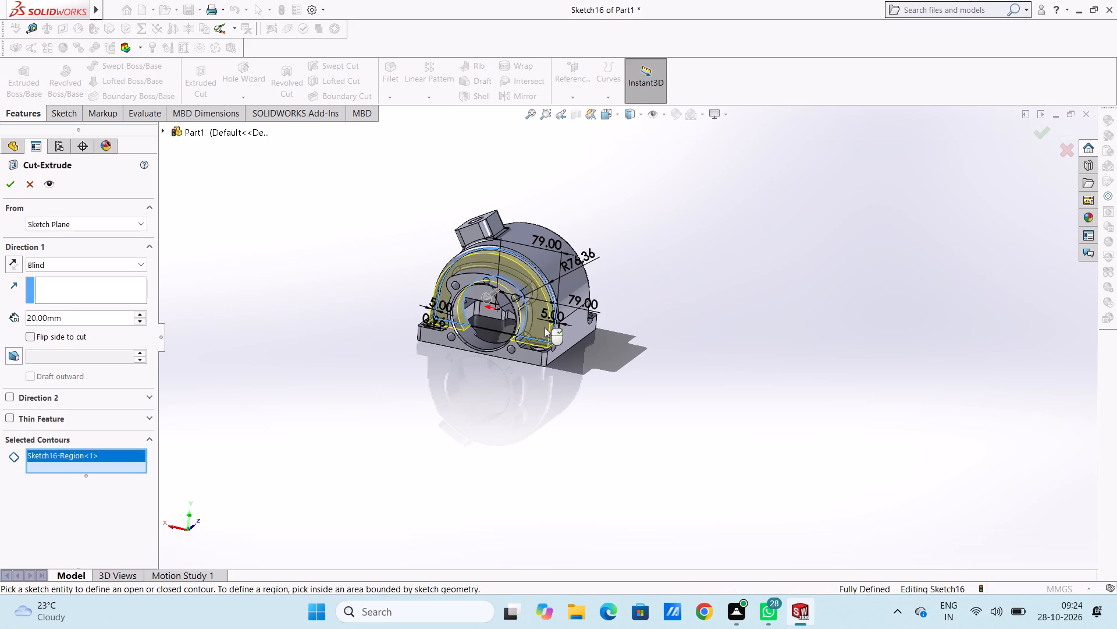
{"action": "middle_click_drag", "start_coordinate": [358, 400], "coordinate": [386, 284]}
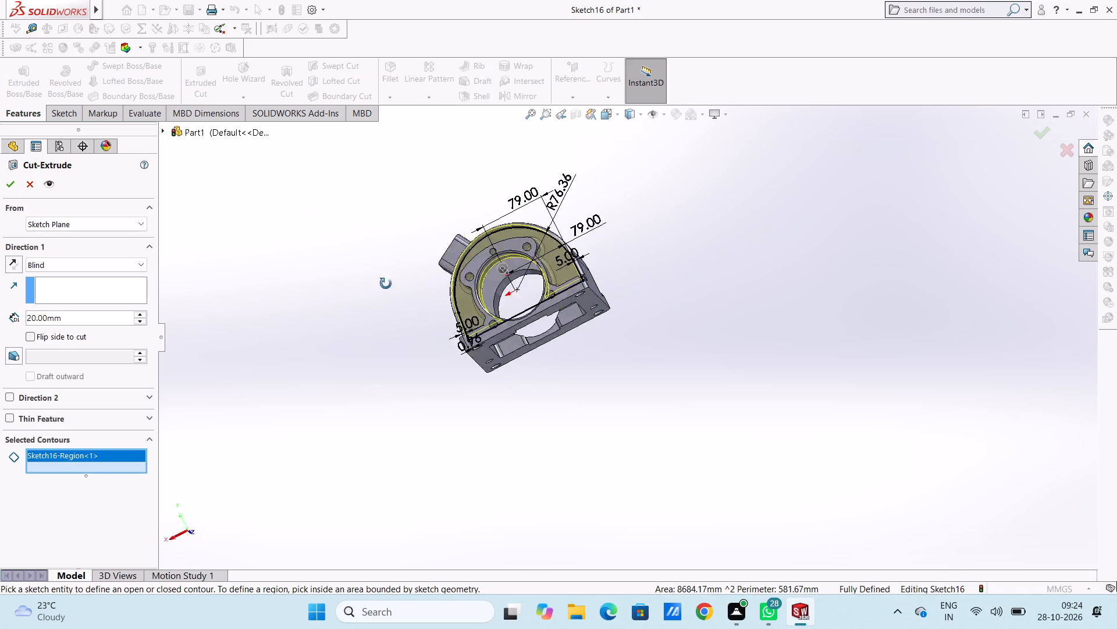
{"action": "middle_click_drag", "start_coordinate": [386, 284], "coordinate": [276, 343]}
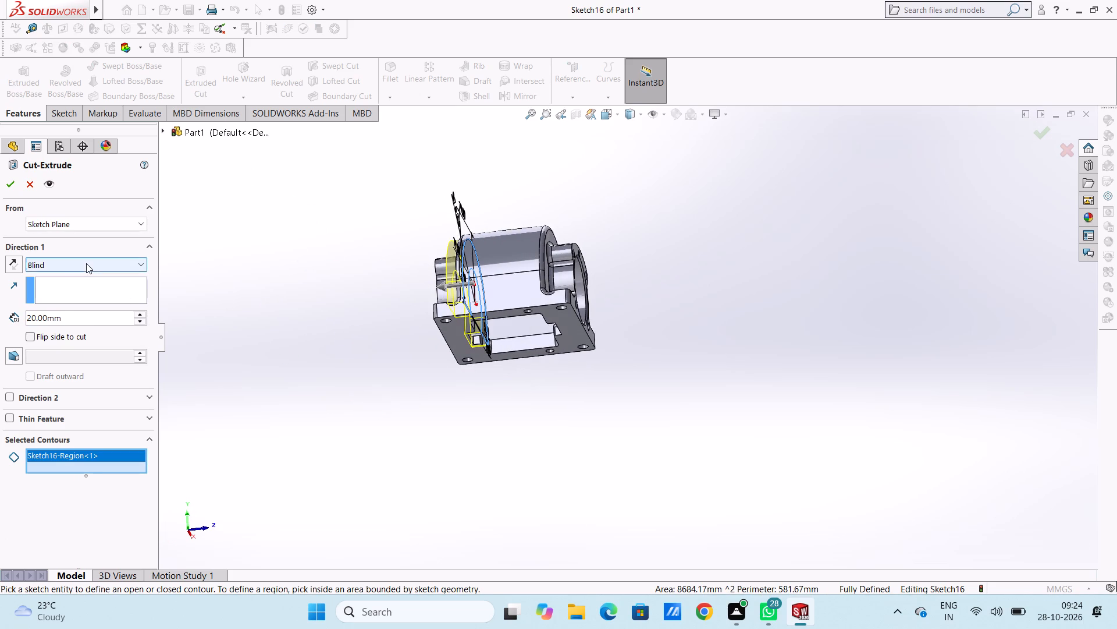
{"action": "left_click", "coordinate": [86, 263]}
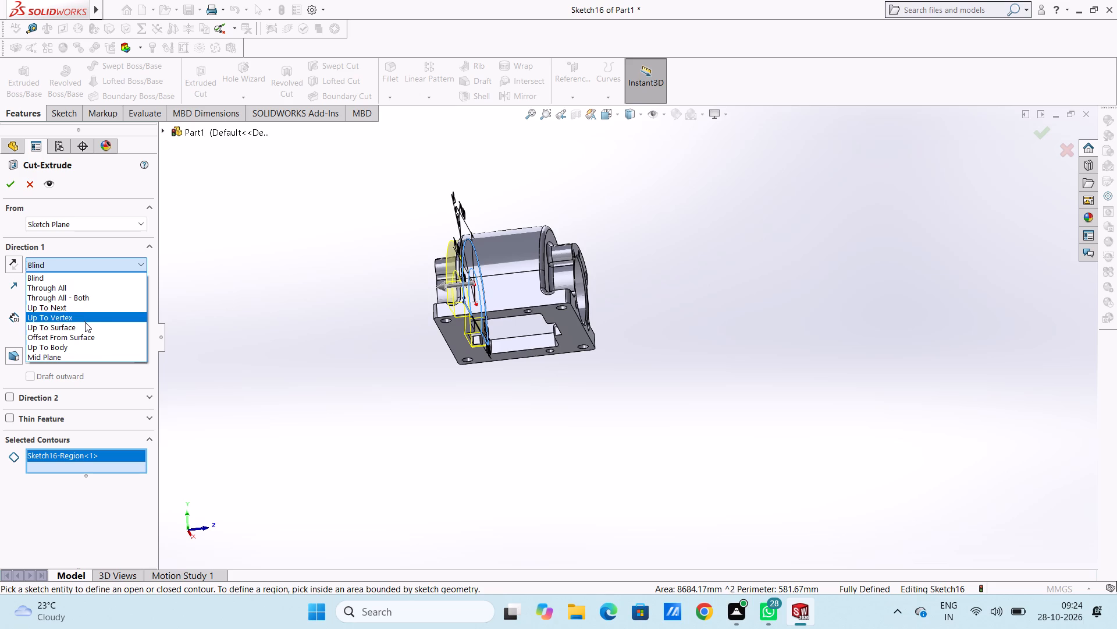
{"action": "left_click", "coordinate": [83, 326]}
{"action": "middle_click_drag", "start_coordinate": [303, 357], "coordinate": [364, 285]}
{"action": "left_click", "coordinate": [517, 323]}
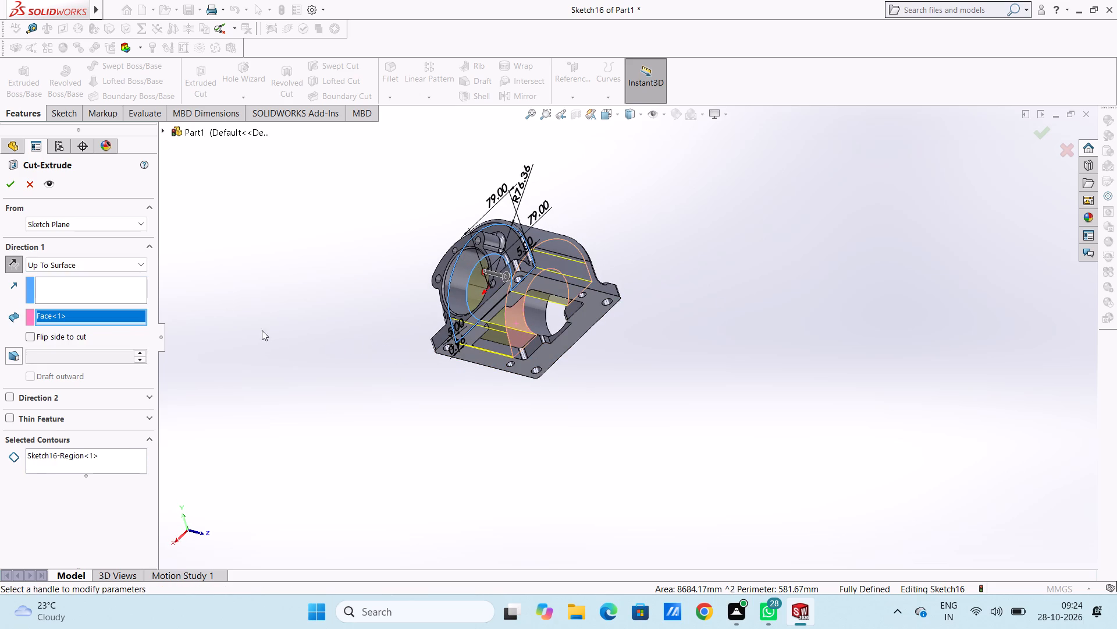
{"action": "left_click", "coordinate": [13, 186]}
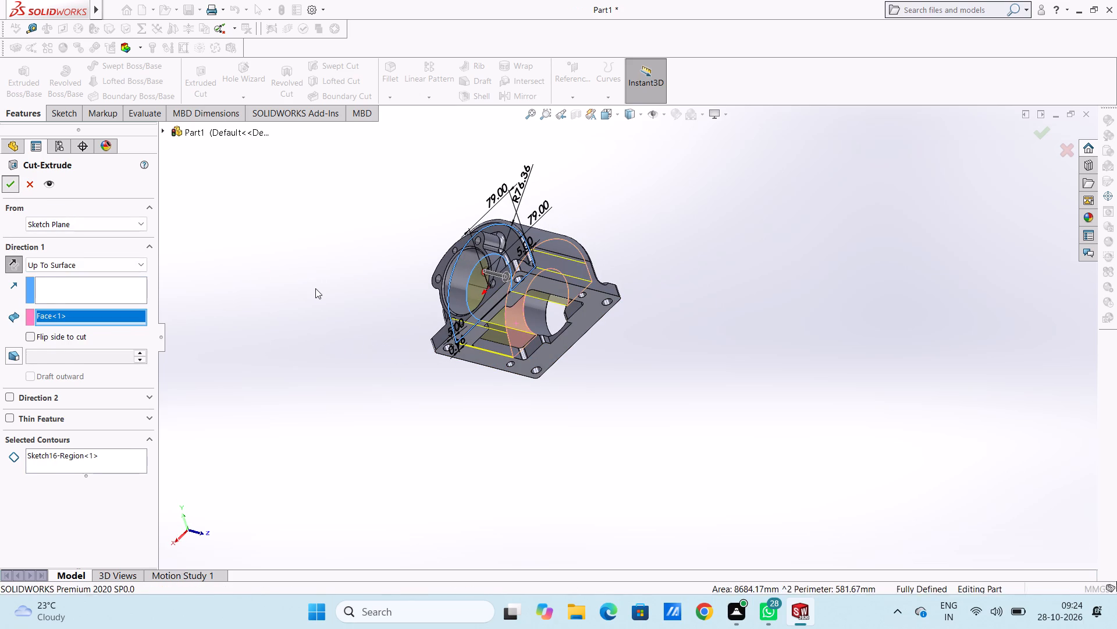
{"action": "left_click", "coordinate": [315, 288]}
Inspect the cut housing from the base opening, the sides and the Top view.
{"action": "middle_click_drag", "start_coordinate": [323, 338], "coordinate": [282, 202]}
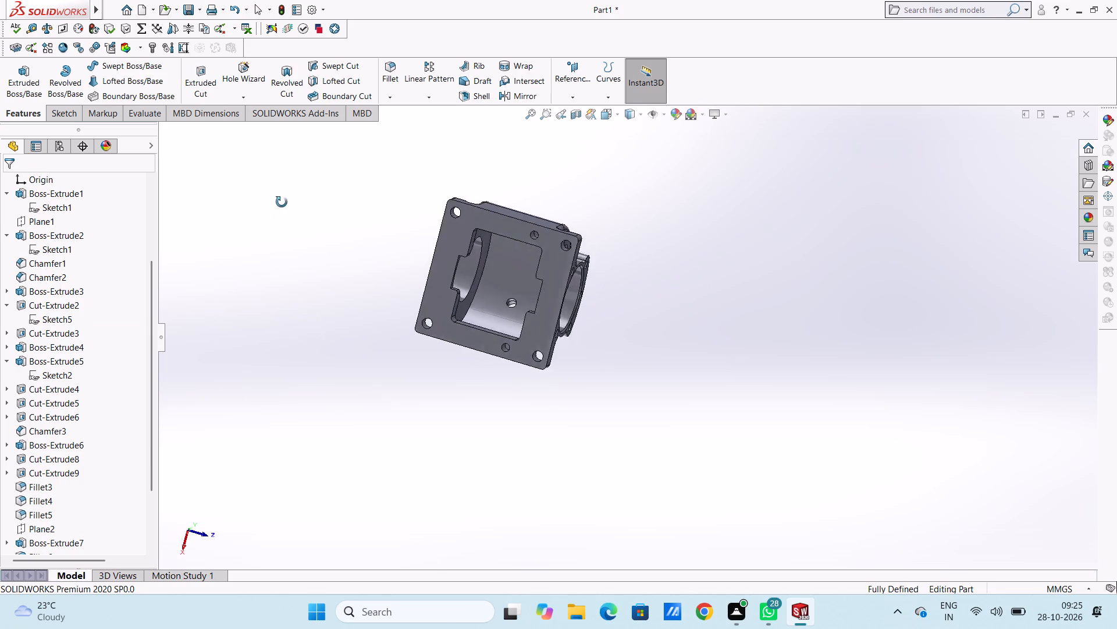
{"action": "middle_click_drag", "start_coordinate": [282, 202], "coordinate": [249, 455]}
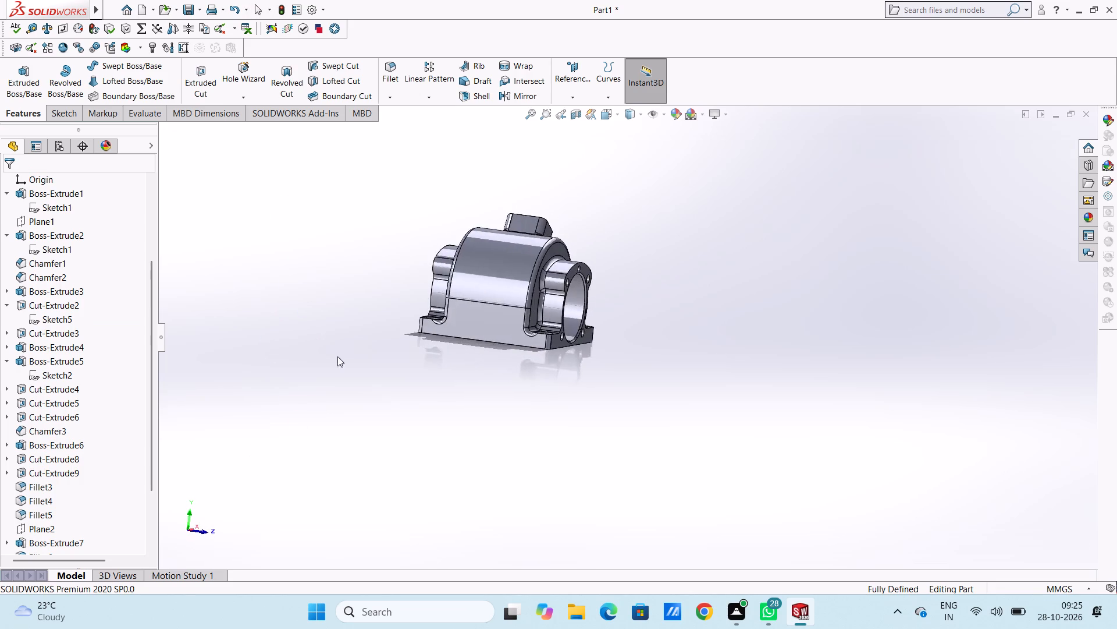
{"action": "middle_click_drag", "start_coordinate": [349, 330], "coordinate": [269, 497]}
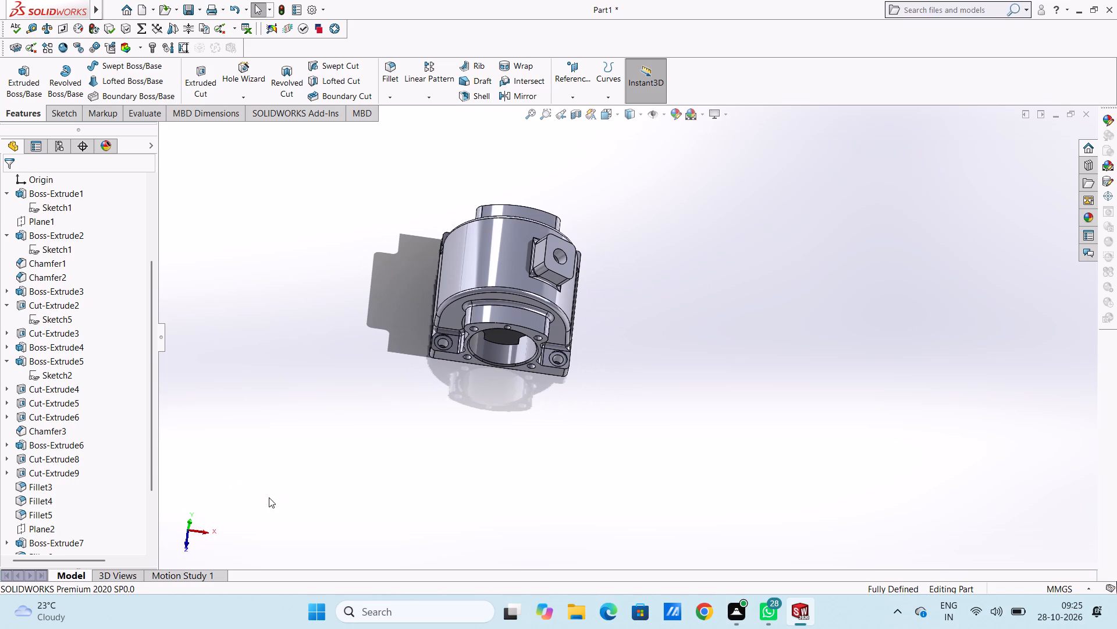
{"action": "key", "text": "ctrl+5"}
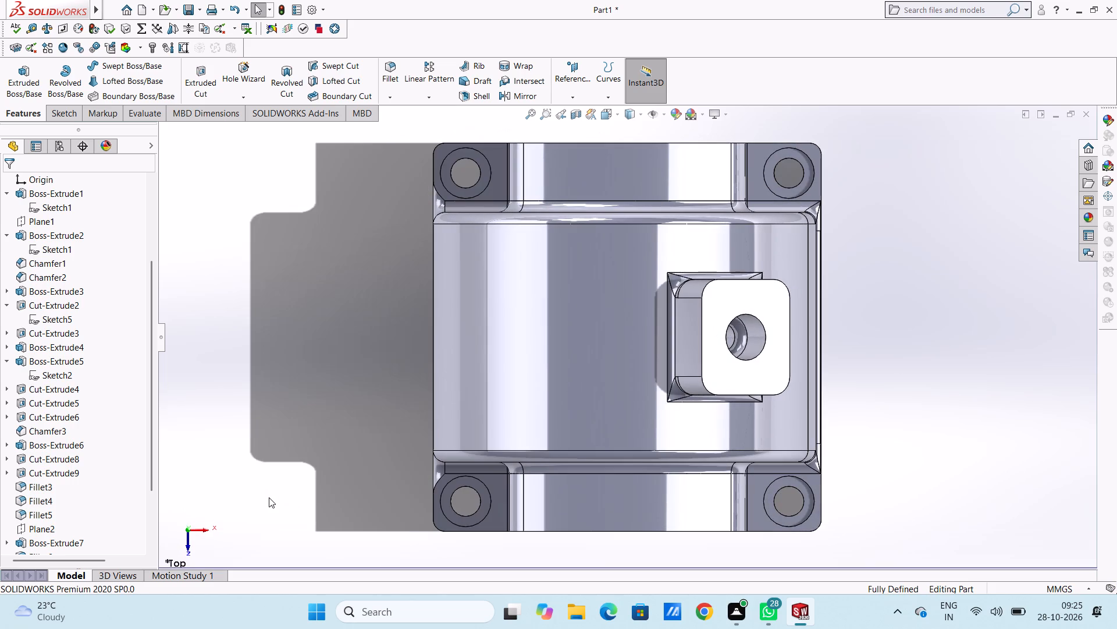
{"action": "scroll", "coordinate": [790, 388], "scroll_direction": "up", "scroll_amount": 4}
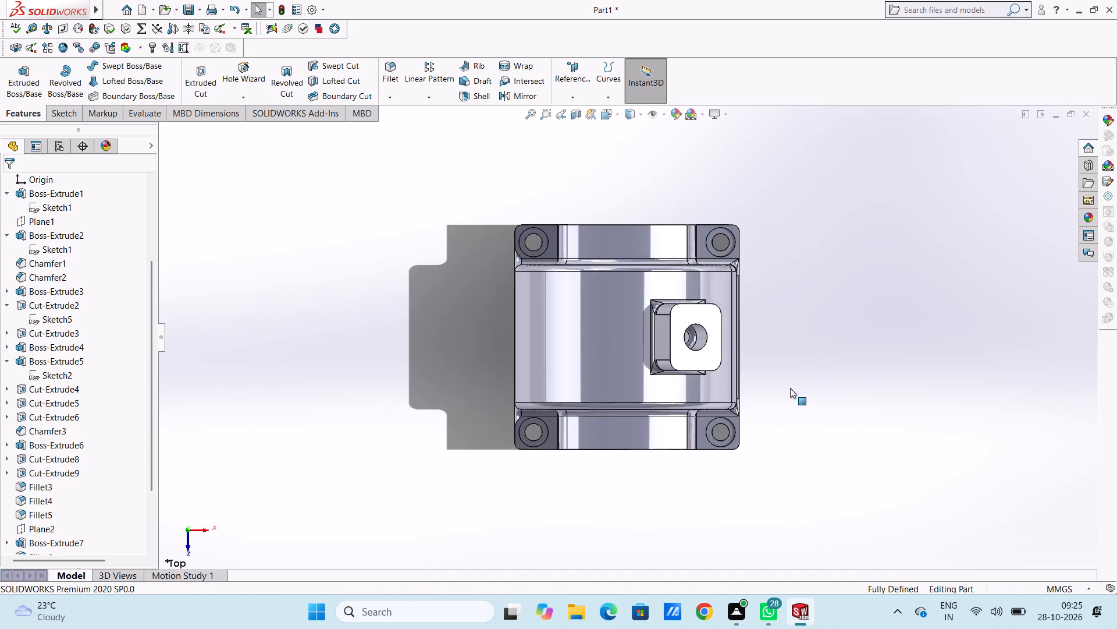
{"action": "middle_click_drag", "start_coordinate": [749, 415], "coordinate": [702, 331]}
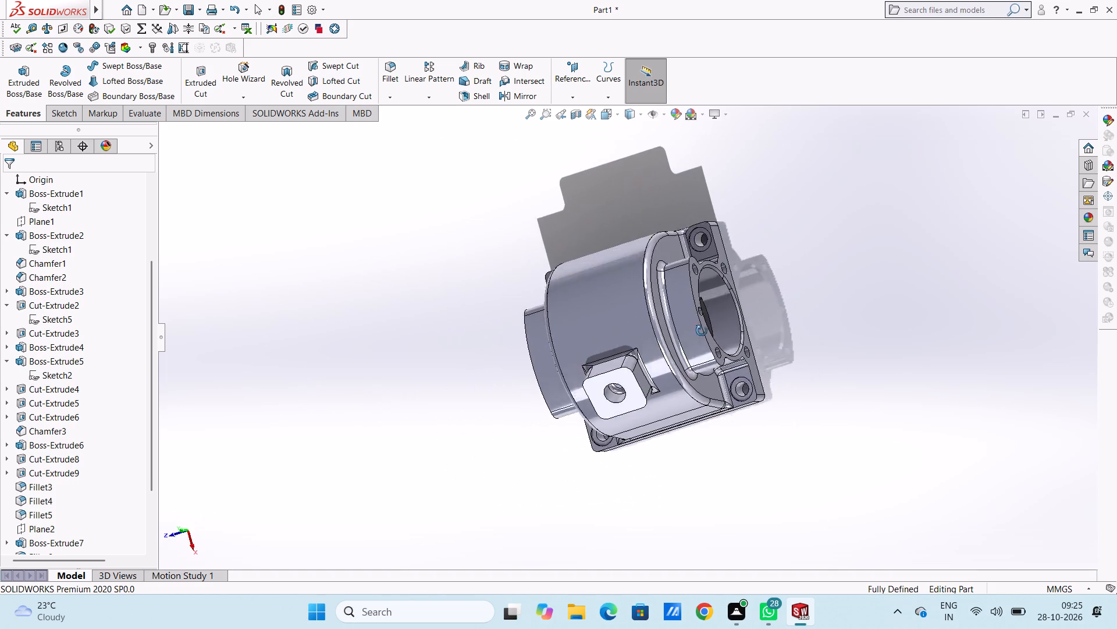
On the flat face of the square side boss, sketch a center rectangle 34 mm wide and 28 mm high, centred on its hole.
{"action": "middle_click_drag", "start_coordinate": [702, 331], "coordinate": [707, 200]}
{"action": "middle_click_drag", "start_coordinate": [675, 324], "coordinate": [704, 401]}
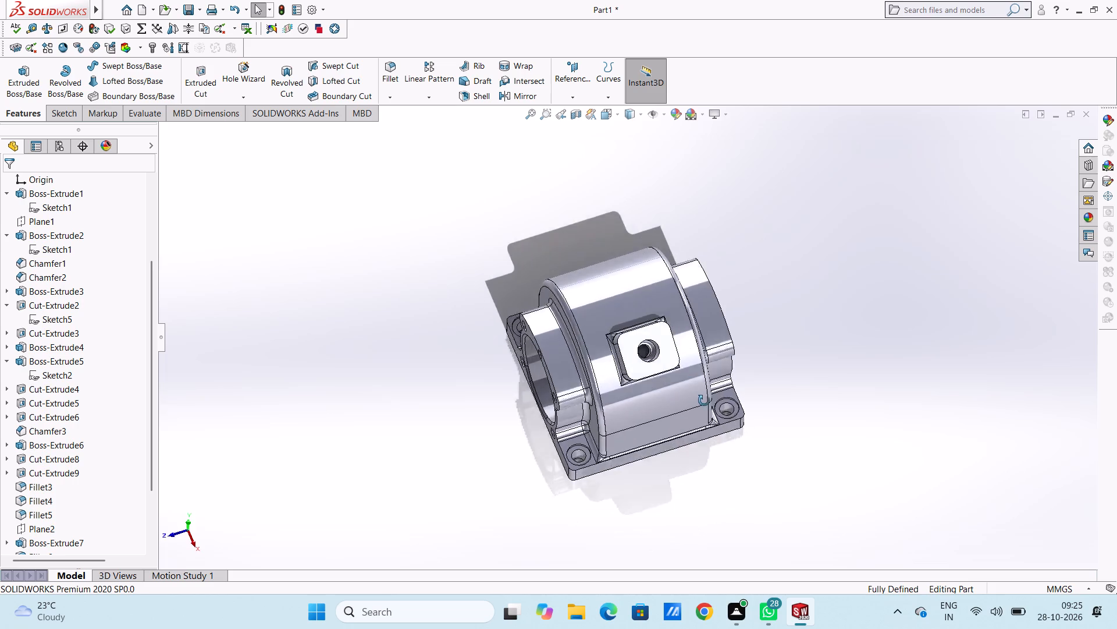
{"action": "middle_click_drag", "start_coordinate": [704, 401], "coordinate": [707, 388]}
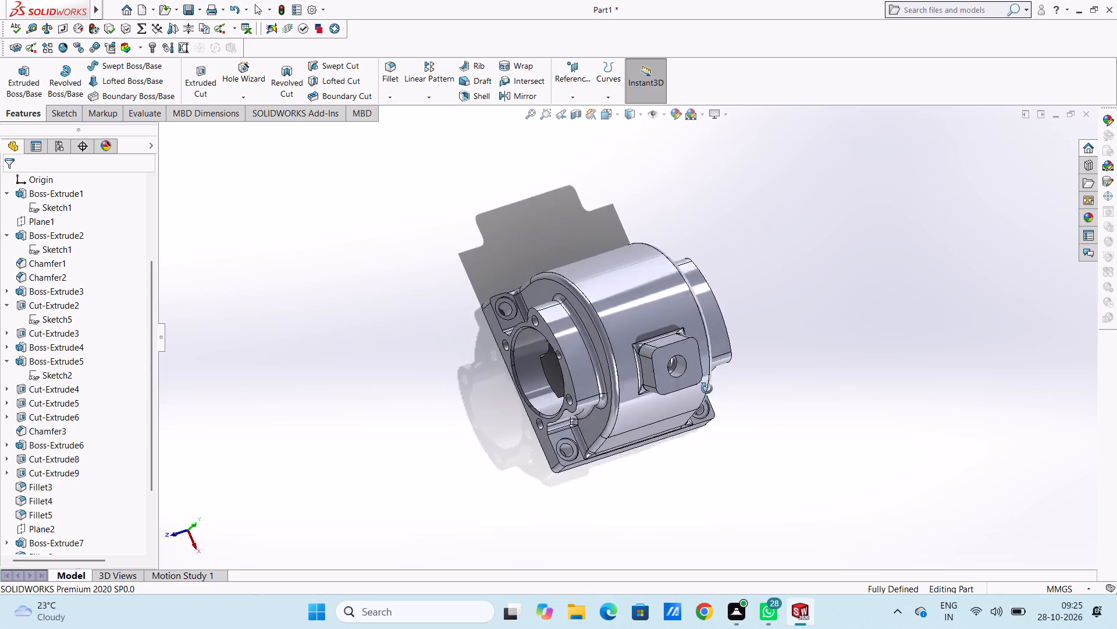
{"action": "middle_click_drag", "start_coordinate": [707, 388], "coordinate": [677, 371]}
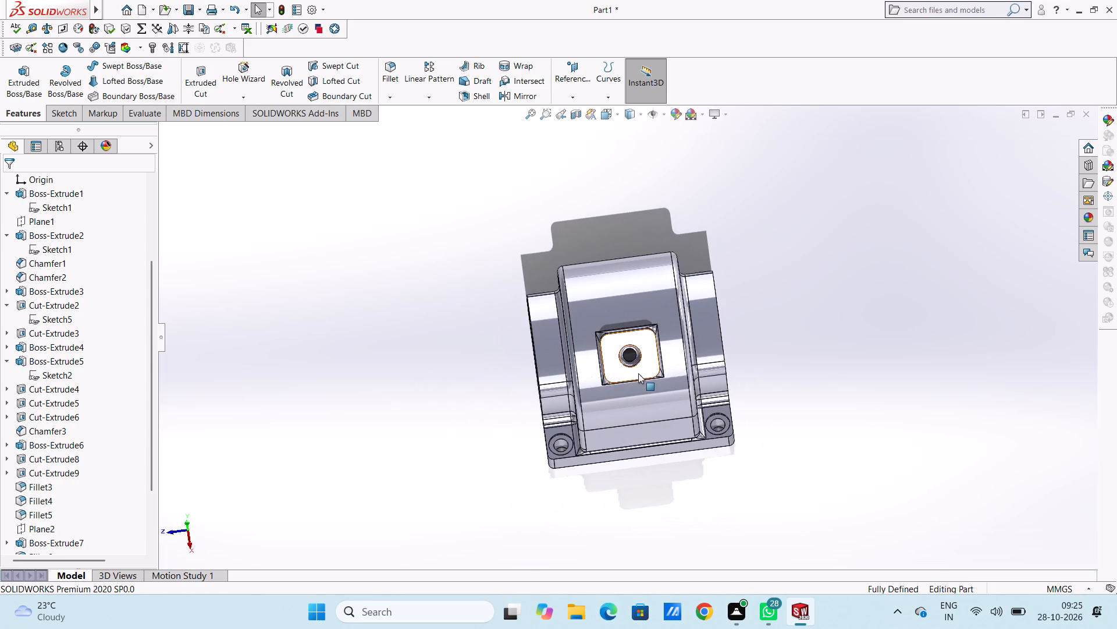
{"action": "scroll", "coordinate": [596, 345], "scroll_direction": "down", "scroll_amount": 4}
{"action": "left_click", "coordinate": [634, 297]}
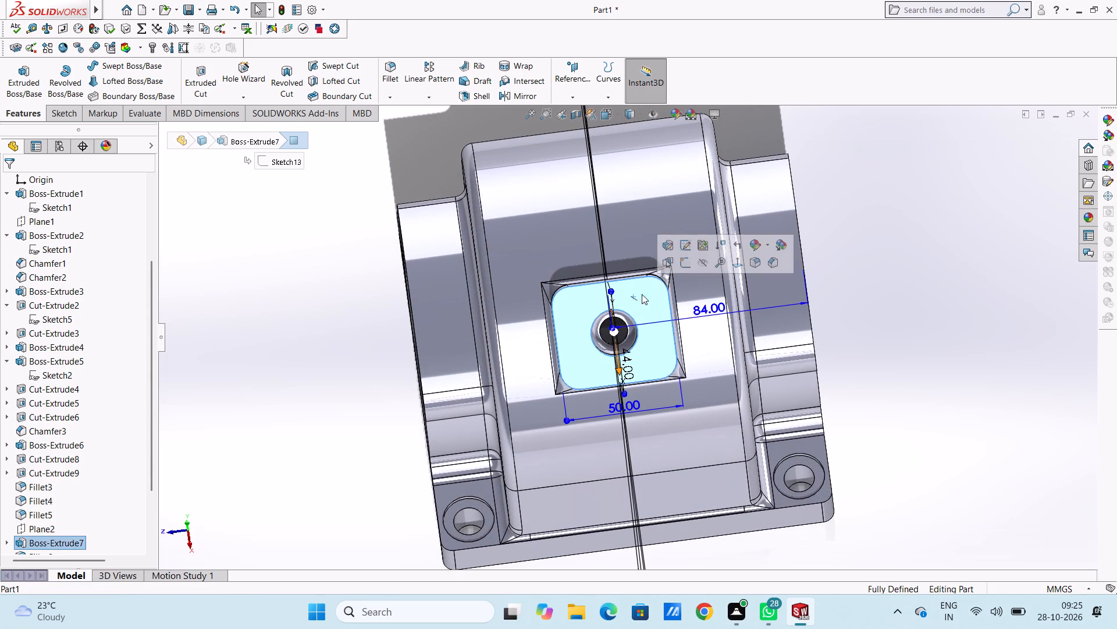
{"action": "left_click", "coordinate": [686, 266]}
{"action": "left_click", "coordinate": [336, 268]}
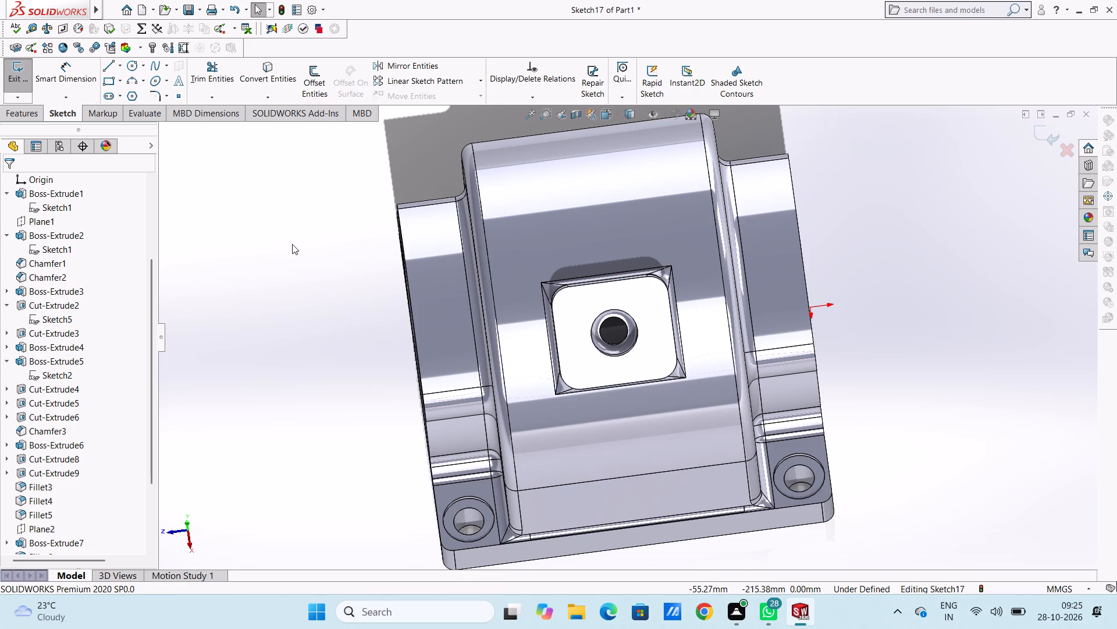
{"action": "left_click", "coordinate": [117, 84]}
{"action": "left_click", "coordinate": [109, 108]}
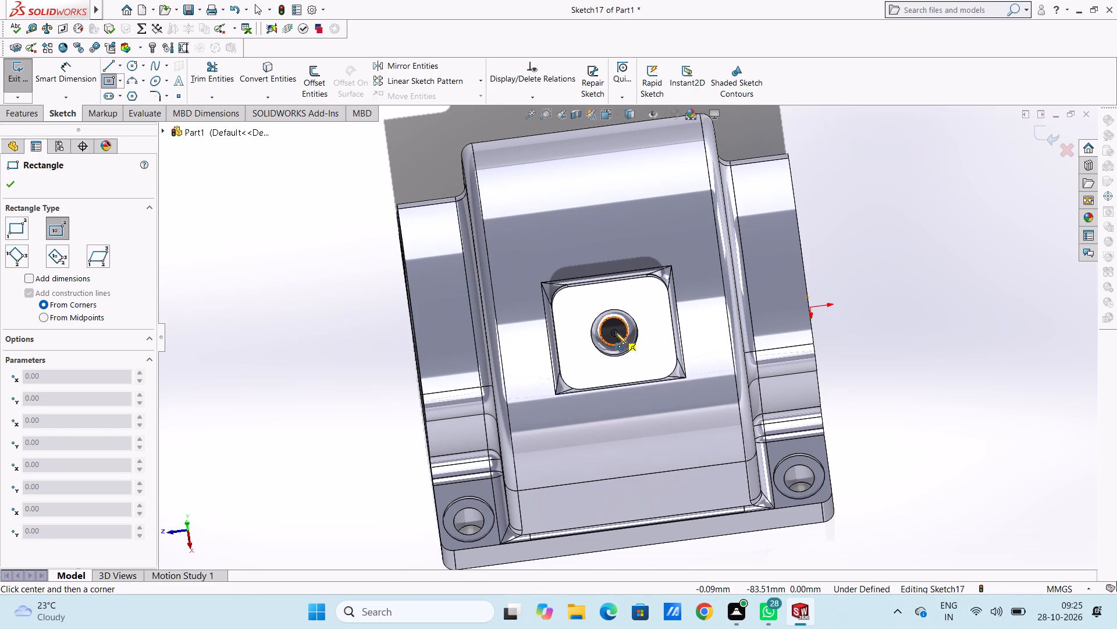
{"action": "left_click", "coordinate": [616, 333]}
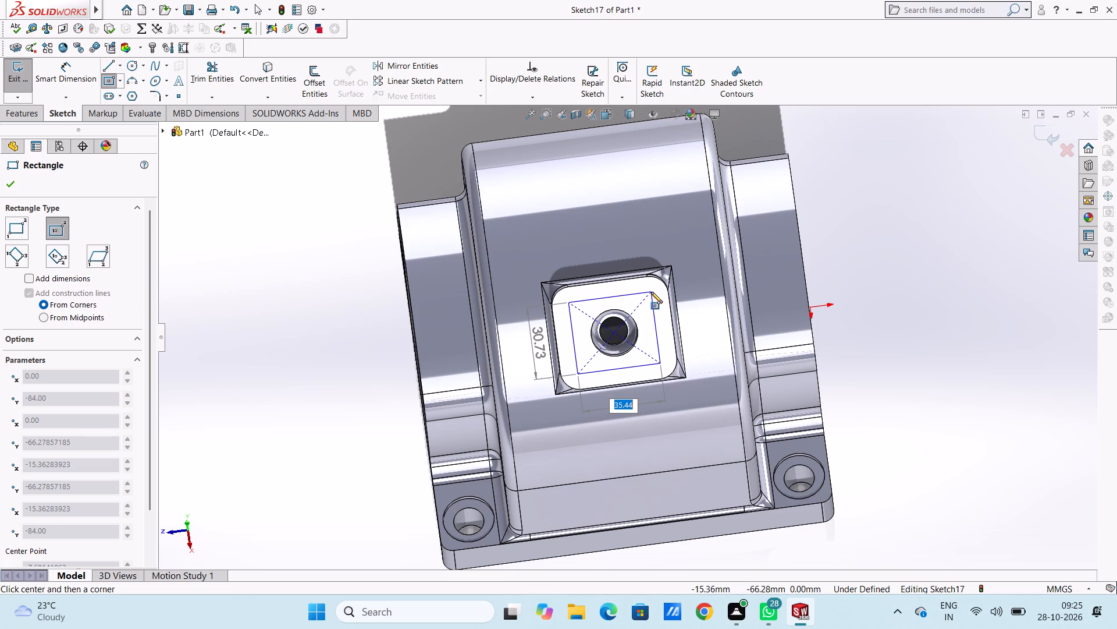
{"action": "type", "text": "34"}
{"action": "key", "text": "Return"}
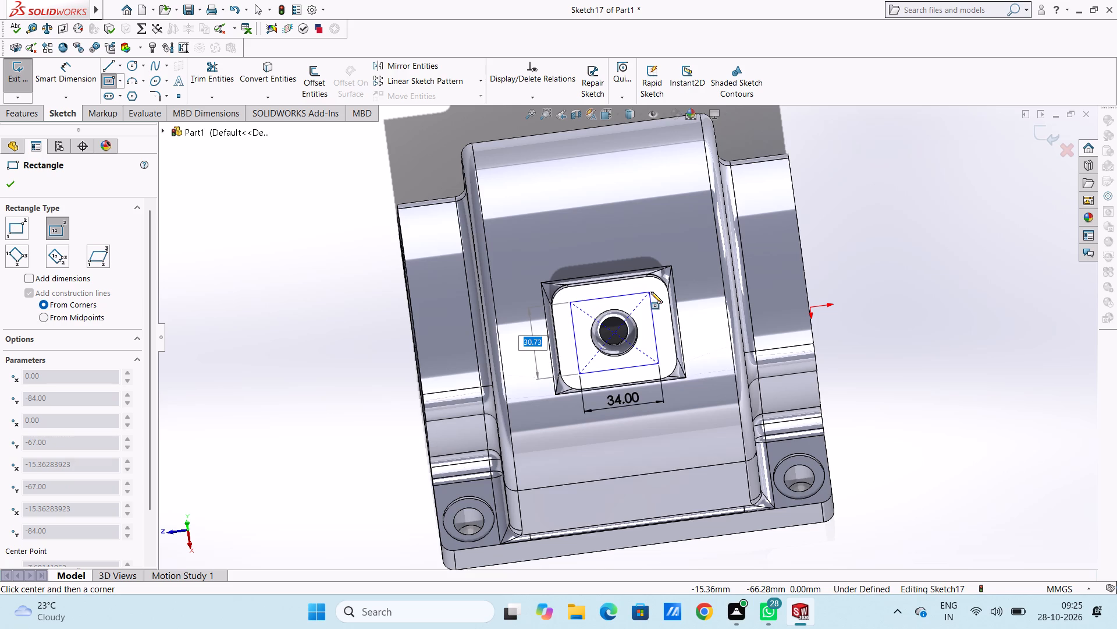
{"action": "type", "text": "28"}
{"action": "key", "text": "Return"}
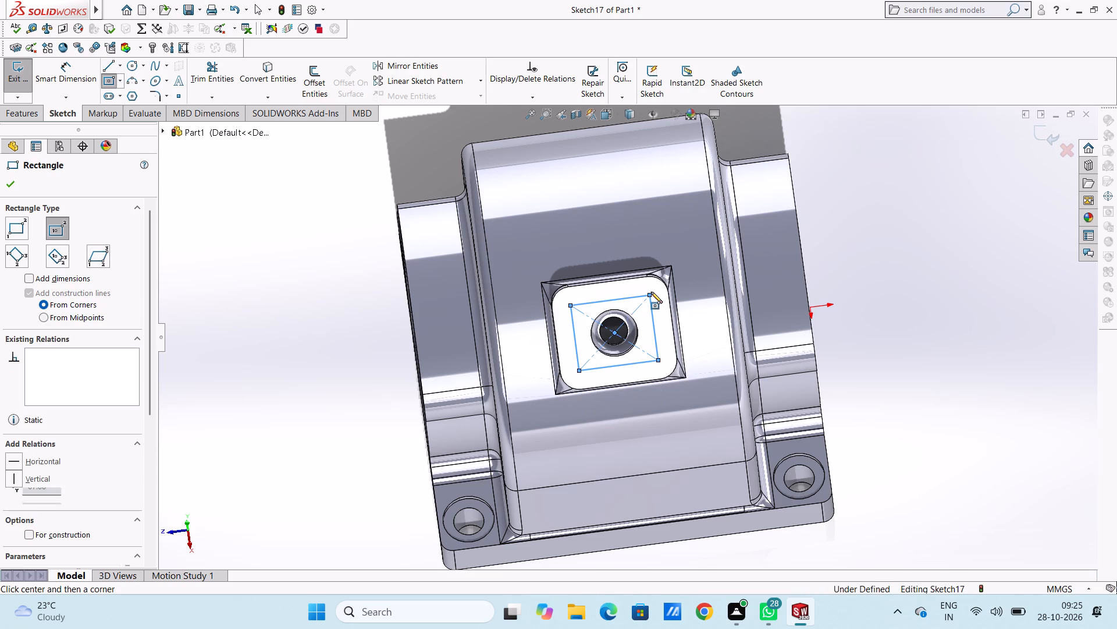
{"action": "left_click", "coordinate": [4, 183]}
{"action": "left_click", "coordinate": [307, 284]}
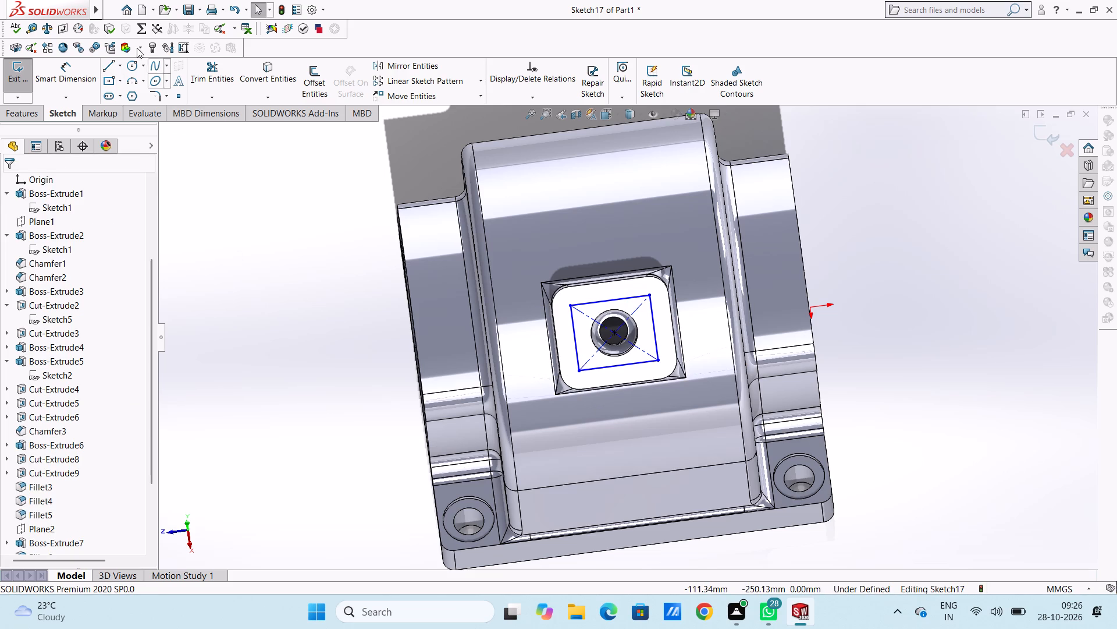
Sketch four circles centred on the rectangle's corners, about 9.8, 7.3, 8.3 and 6.7 mm in diameter, clockwise from the upper-left corner.
{"action": "left_click", "coordinate": [130, 67]}
{"action": "scroll", "coordinate": [603, 362], "scroll_direction": "down", "scroll_amount": 1}
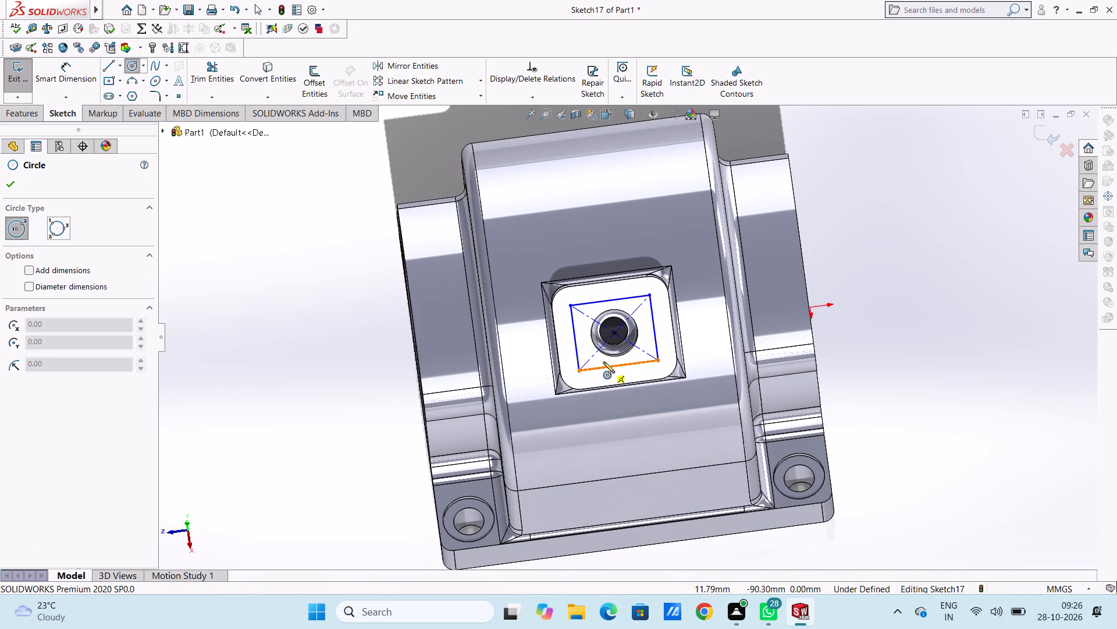
{"action": "scroll", "coordinate": [603, 362], "scroll_direction": "down", "scroll_amount": 2}
{"action": "left_click", "coordinate": [551, 260]}
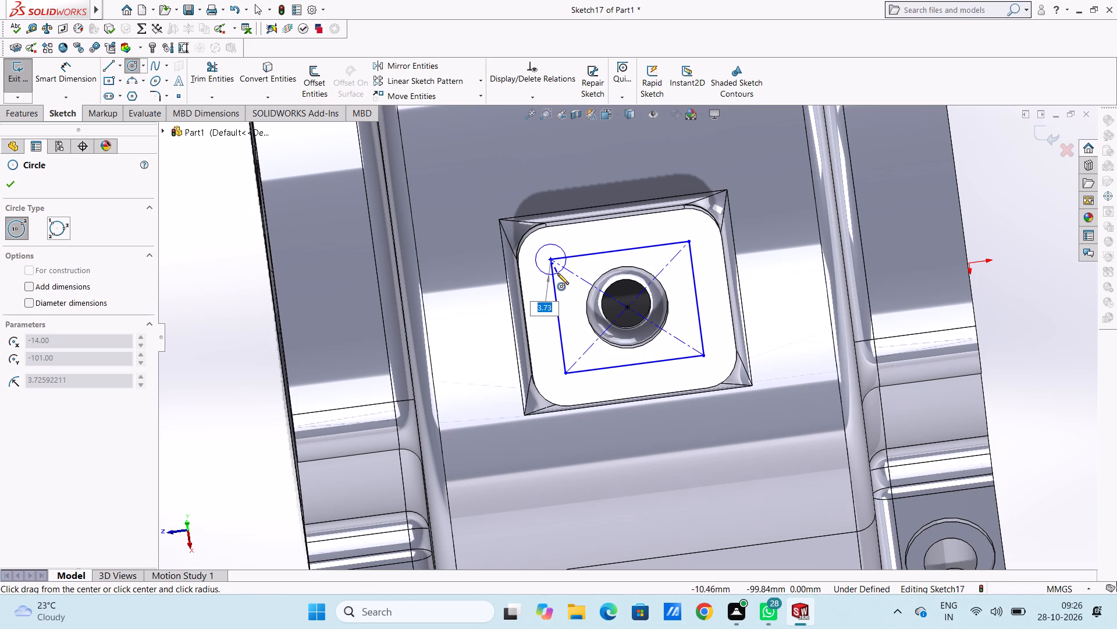
{"action": "left_click", "coordinate": [562, 276]}
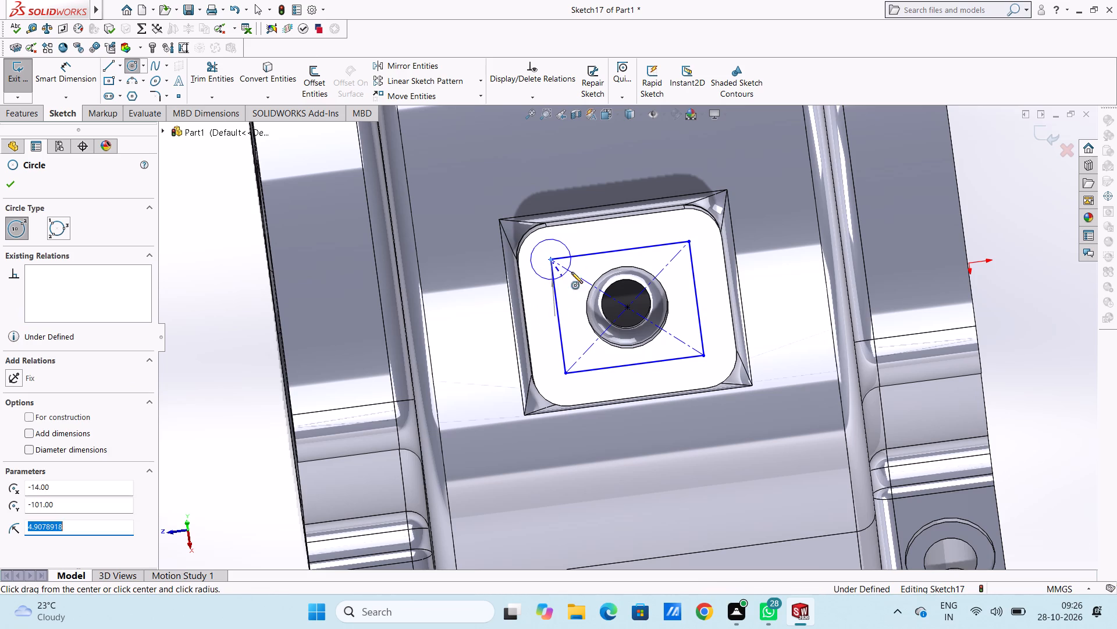
{"action": "left_click", "coordinate": [688, 240]}
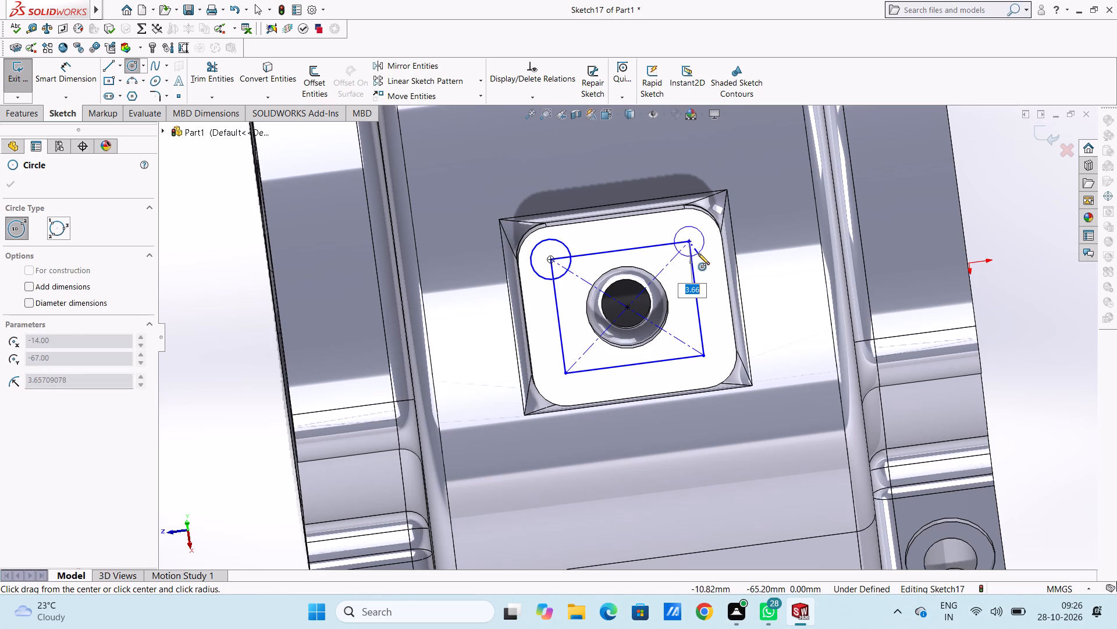
{"action": "left_click", "coordinate": [698, 253]}
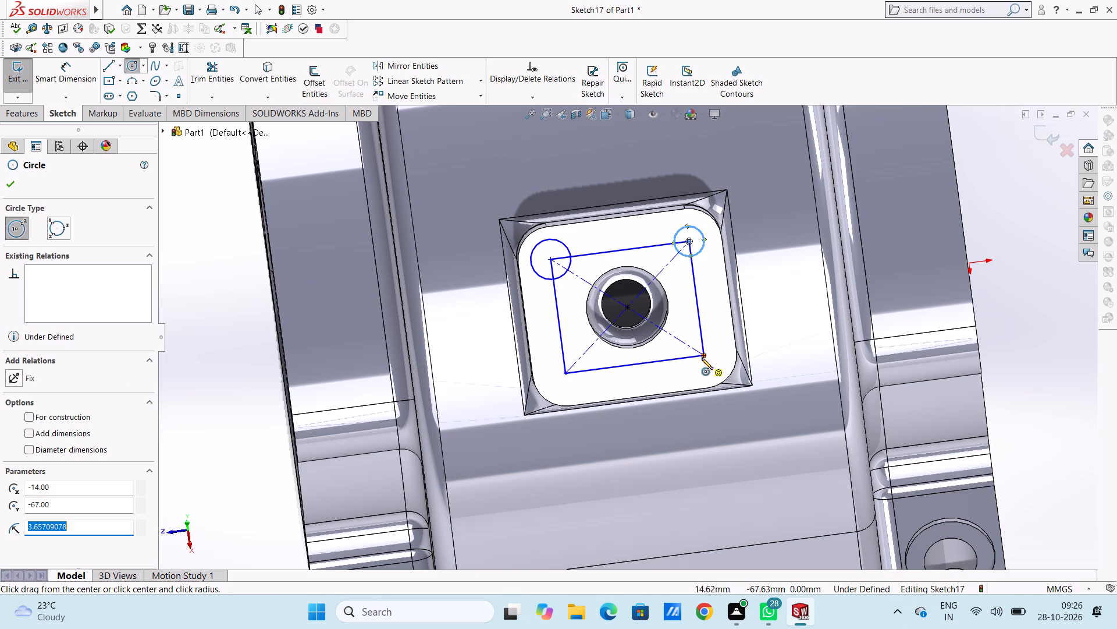
{"action": "left_click", "coordinate": [702, 358]}
{"action": "left_click", "coordinate": [707, 372]}
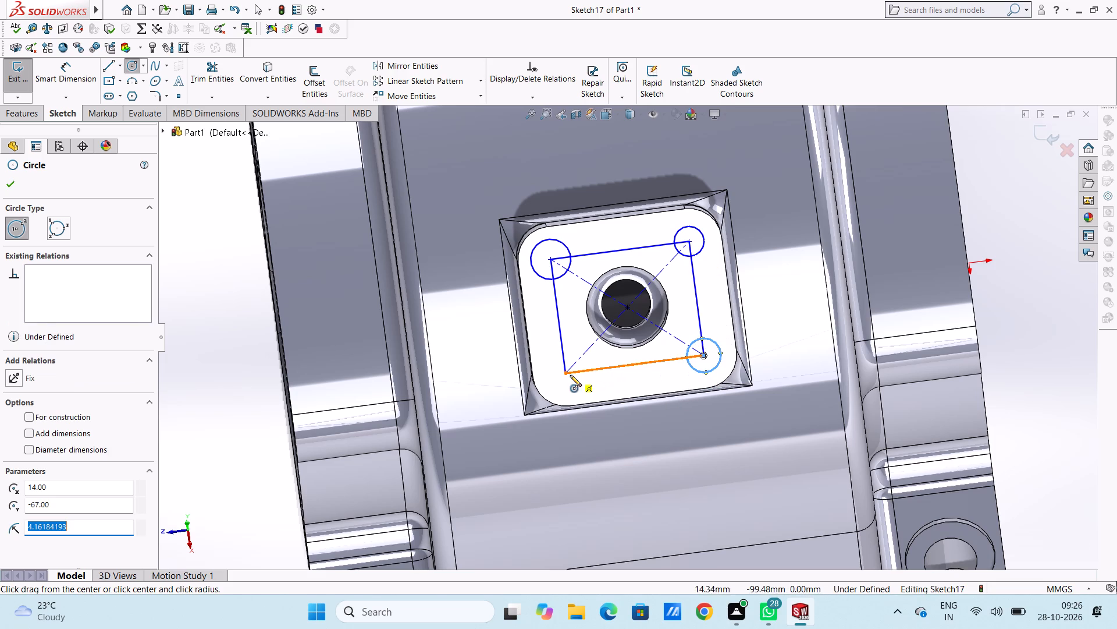
{"action": "left_click", "coordinate": [564, 374]}
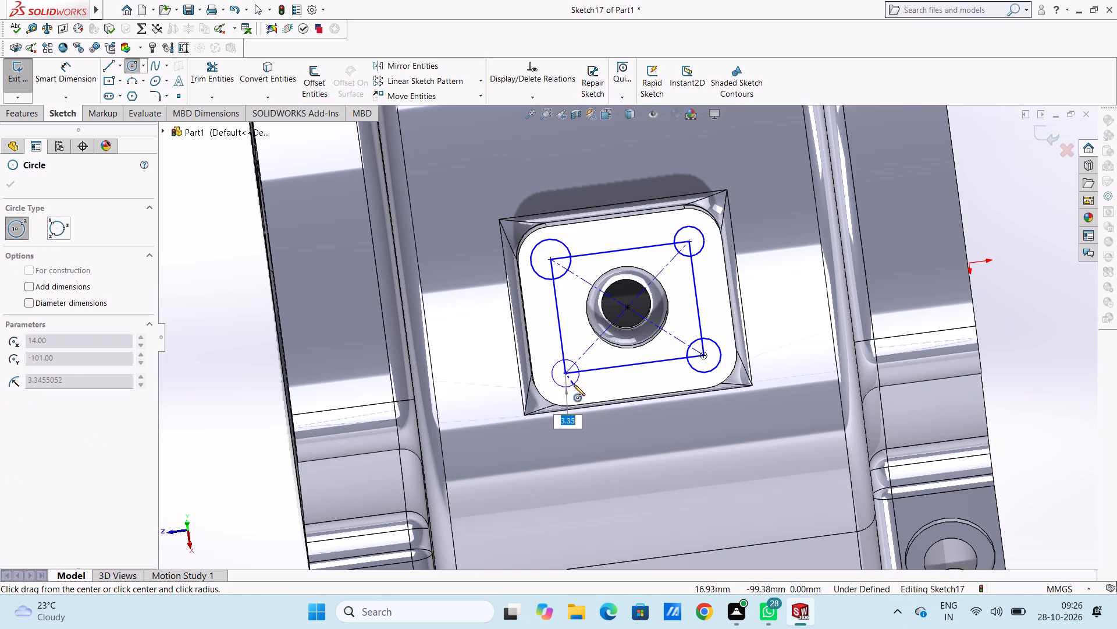
{"action": "left_click", "coordinate": [574, 384]}
{"action": "left_click", "coordinate": [12, 183]}
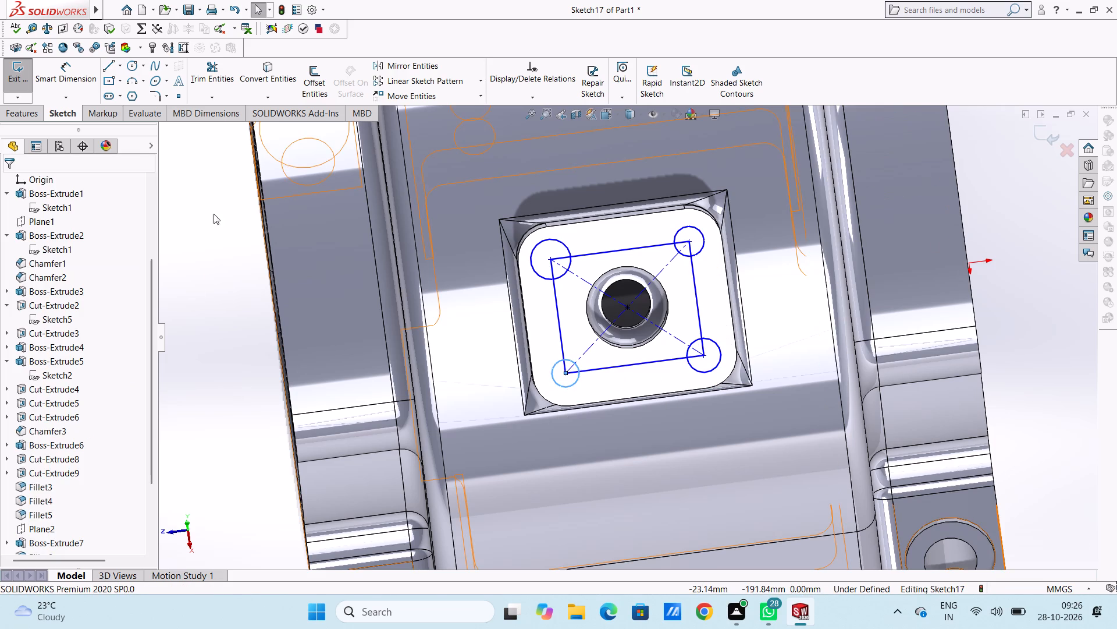
{"action": "left_click", "coordinate": [221, 243]}
Dimension the circles at the rectangle's two upper corners to 5 mm diameter each.
{"action": "scroll", "coordinate": [244, 252], "scroll_direction": "up", "scroll_amount": 6}
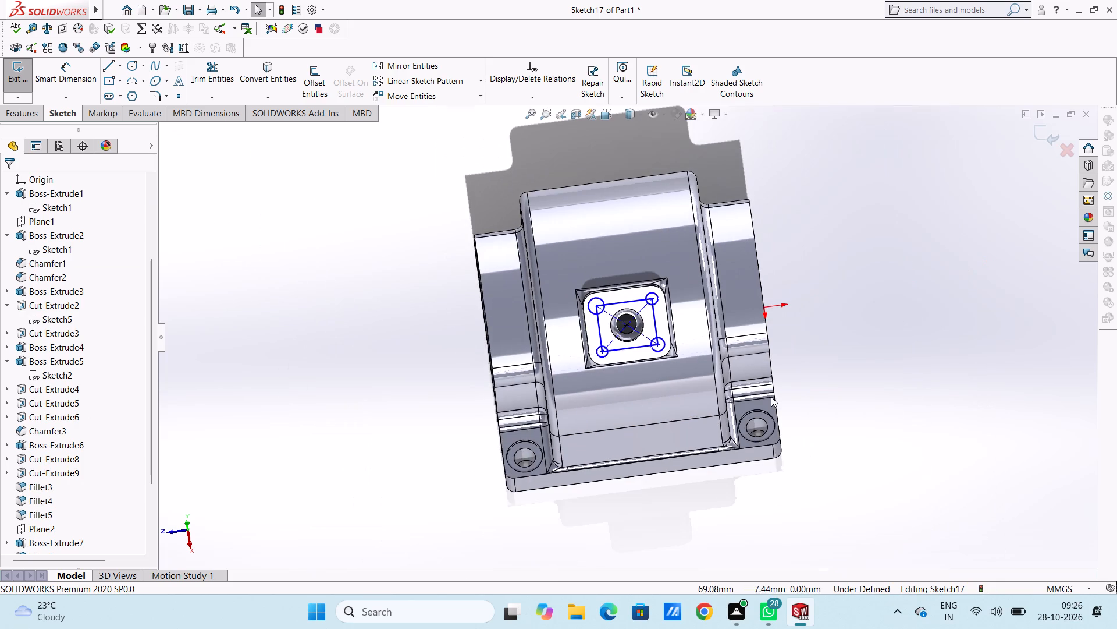
{"action": "scroll", "coordinate": [750, 374], "scroll_direction": "down", "scroll_amount": 4}
{"action": "left_click", "coordinate": [77, 70]}
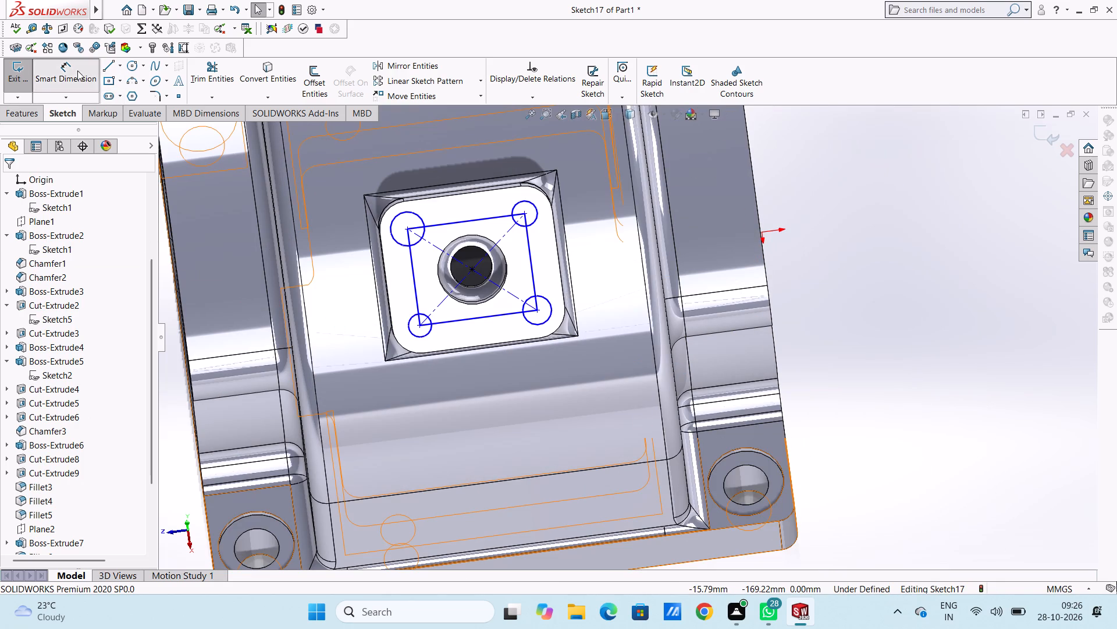
{"action": "left_click", "coordinate": [402, 245]}
{"action": "scroll", "coordinate": [338, 316], "scroll_direction": "up", "scroll_amount": 5}
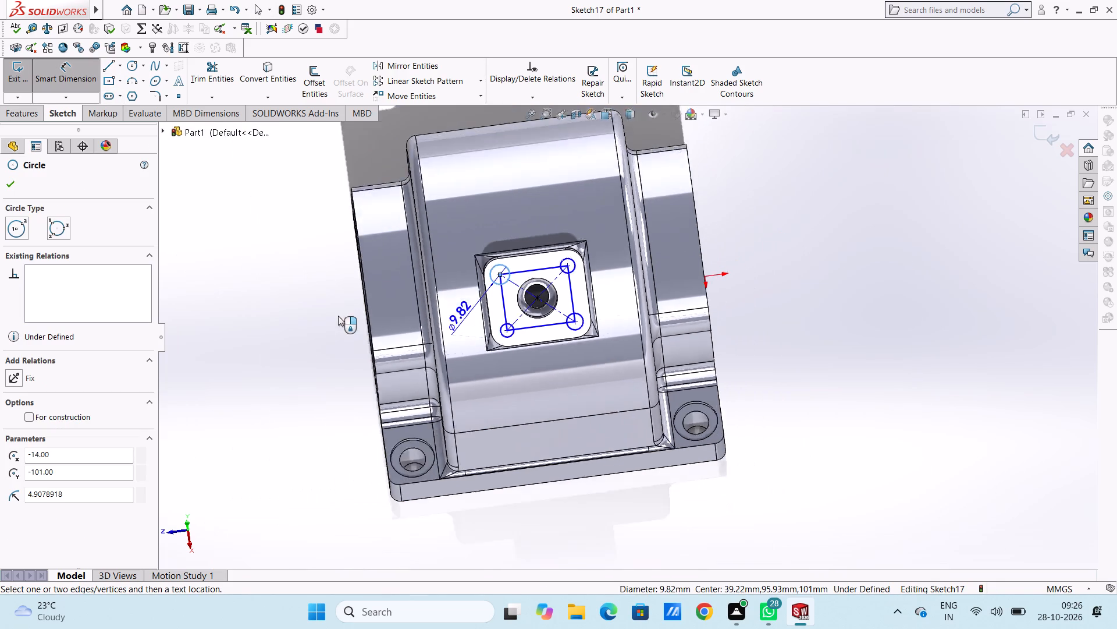
{"action": "scroll", "coordinate": [338, 316], "scroll_direction": "up", "scroll_amount": 1}
{"action": "left_click", "coordinate": [326, 373]}
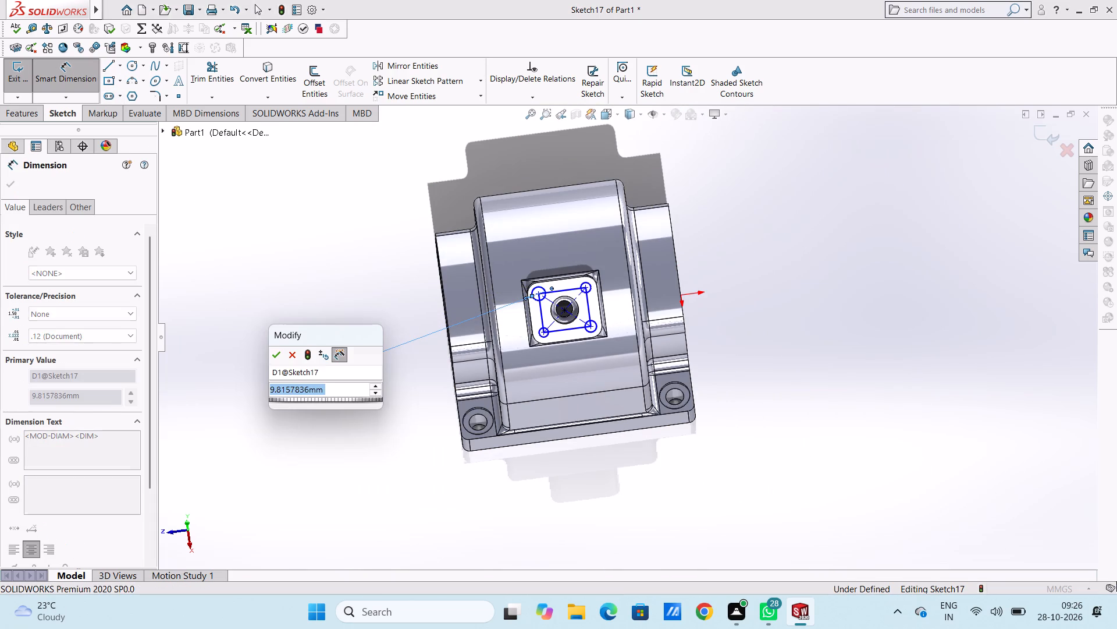
{"action": "key", "text": "5"}
{"action": "key", "text": "Return"}
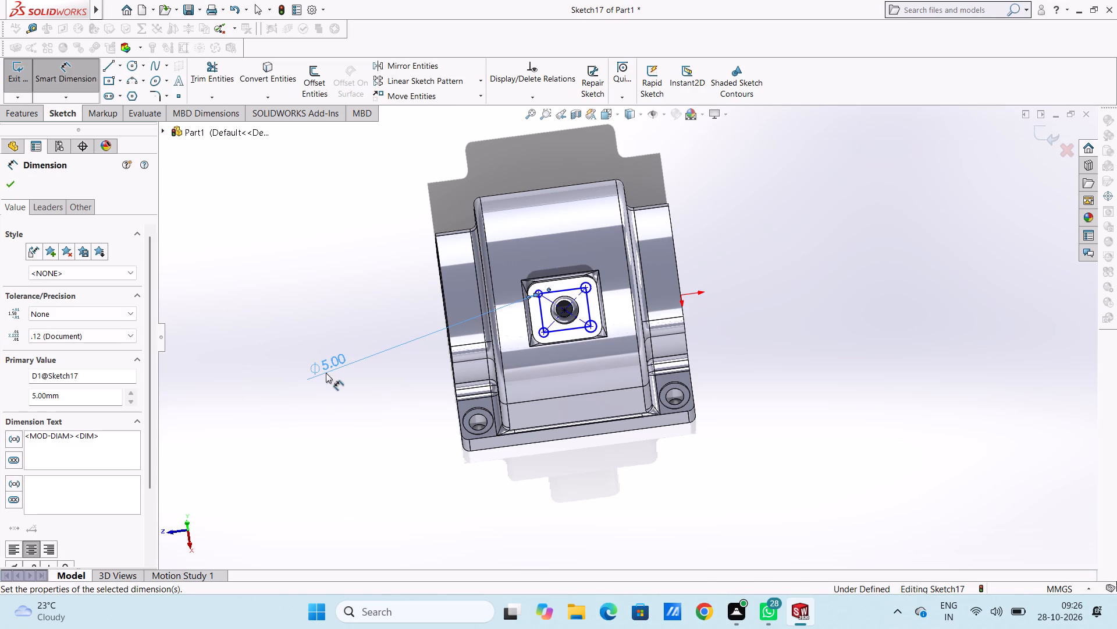
{"action": "left_click", "coordinate": [374, 267]}
{"action": "scroll", "coordinate": [569, 365], "scroll_direction": "down", "scroll_amount": 3}
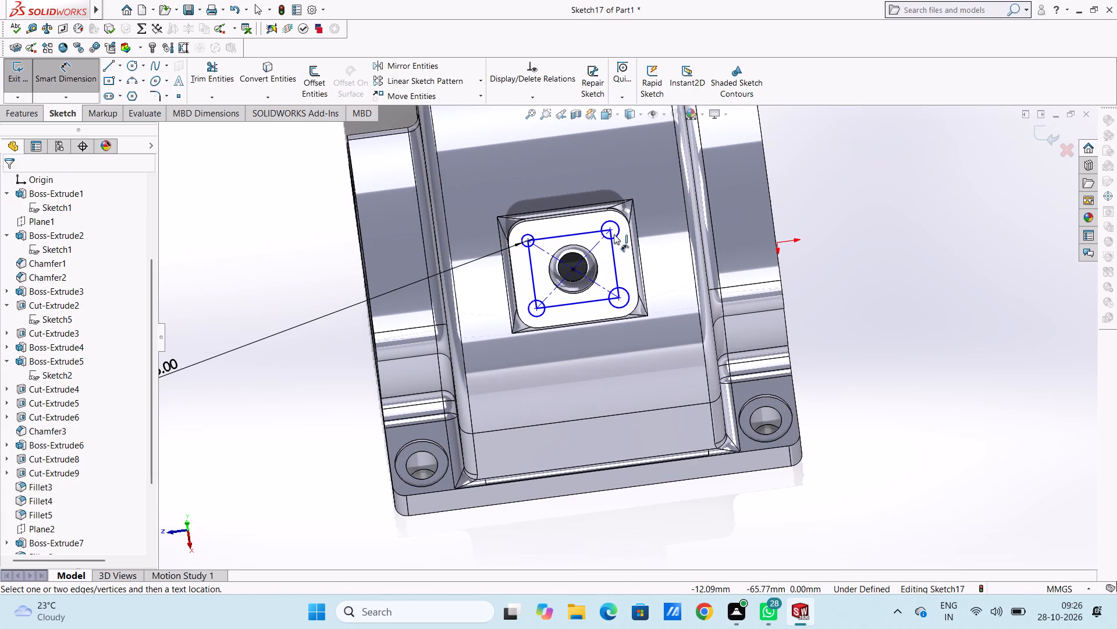
{"action": "left_click", "coordinate": [617, 235]}
{"action": "left_click", "coordinate": [942, 346]}
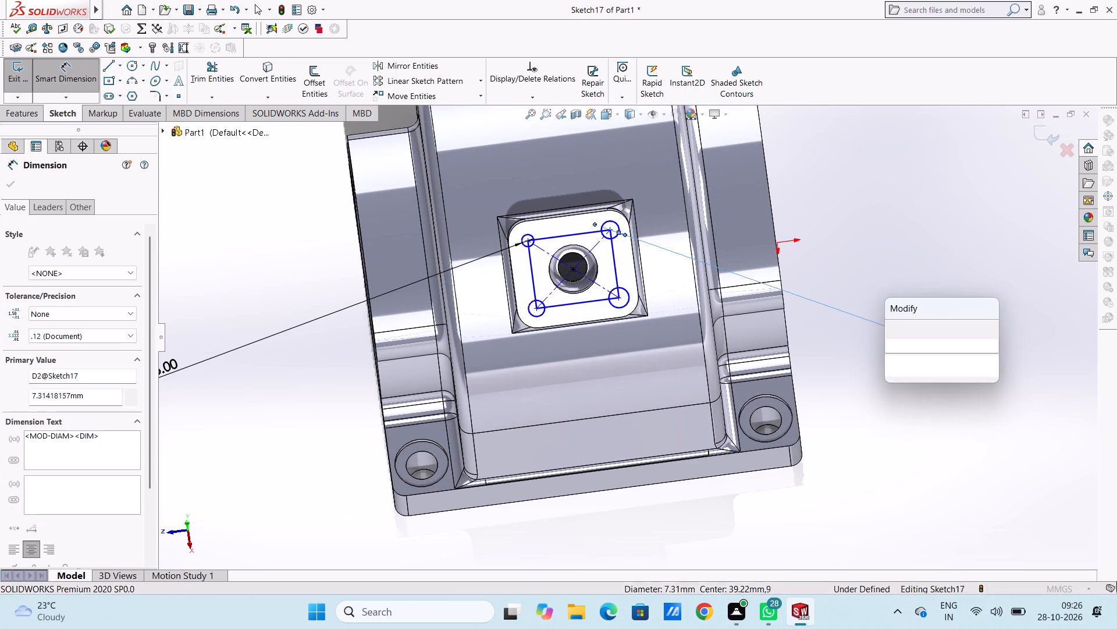
{"action": "key", "text": "5"}
{"action": "key", "text": "Return"}
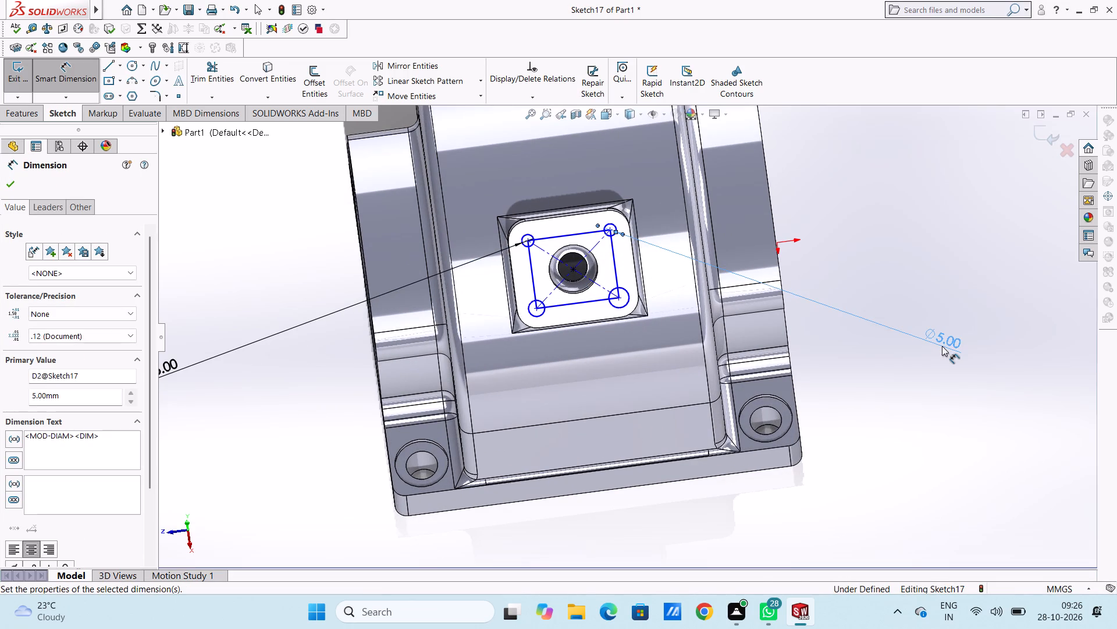
{"action": "left_click", "coordinate": [872, 264]}
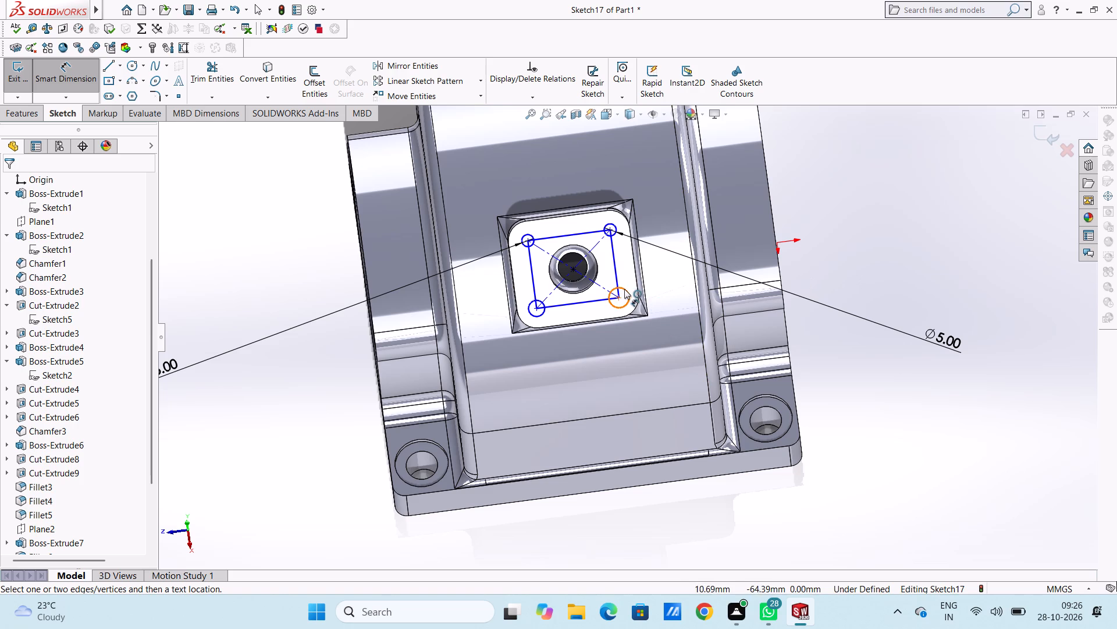
Dimension the circles at the rectangle's two lower corners to 5 mm diameter each.
{"action": "left_click", "coordinate": [624, 289]}
{"action": "left_click", "coordinate": [886, 169]}
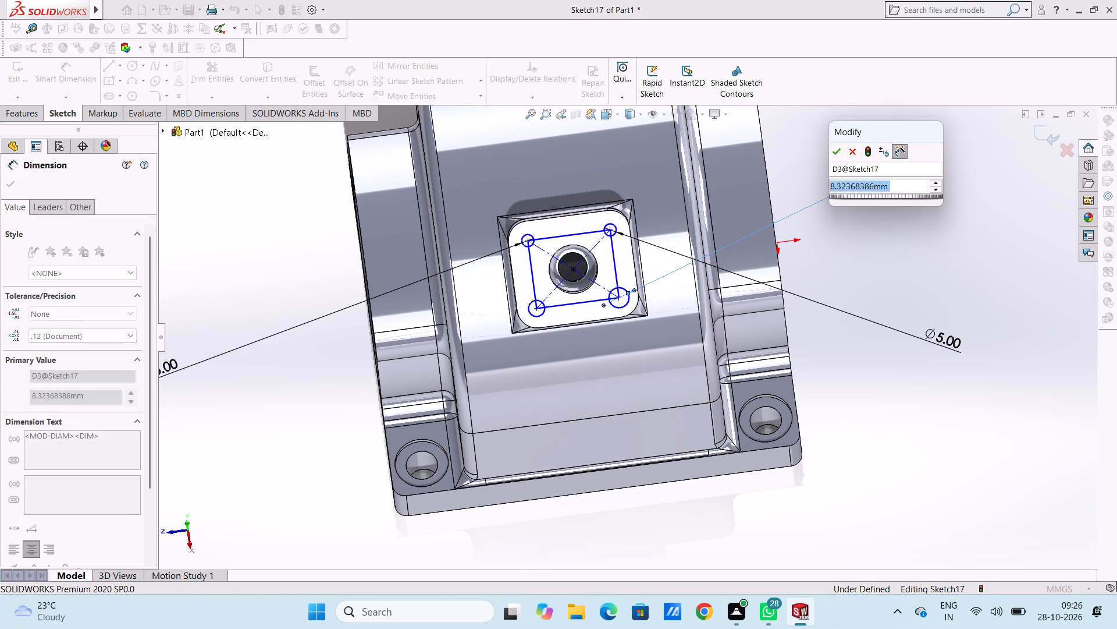
{"action": "key", "text": "5"}
{"action": "key", "text": "Return"}
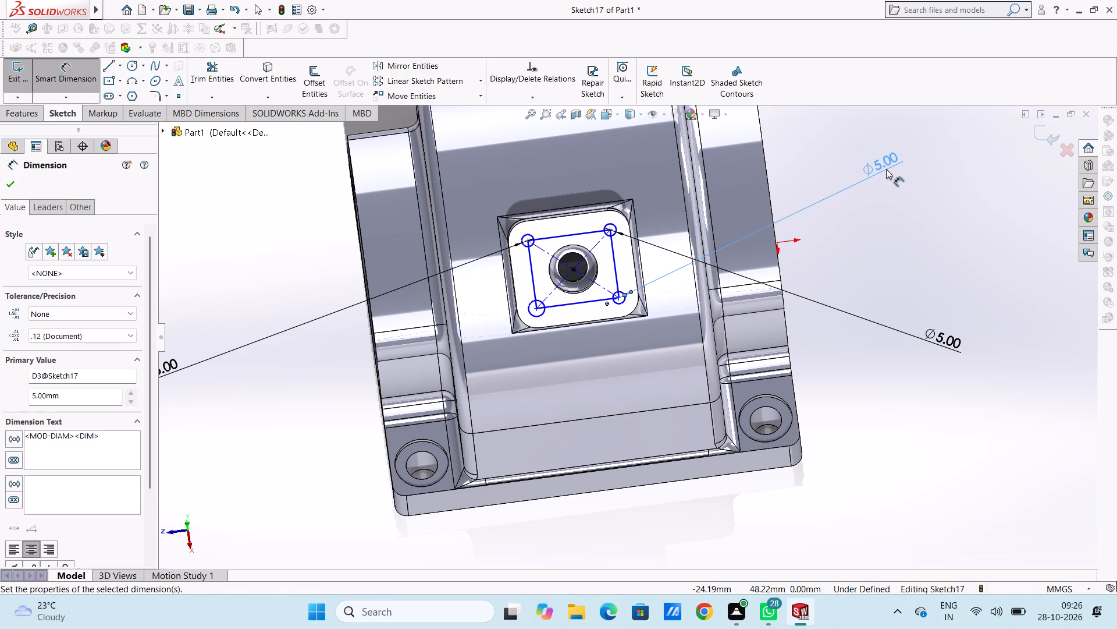
{"action": "left_click", "coordinate": [921, 278]}
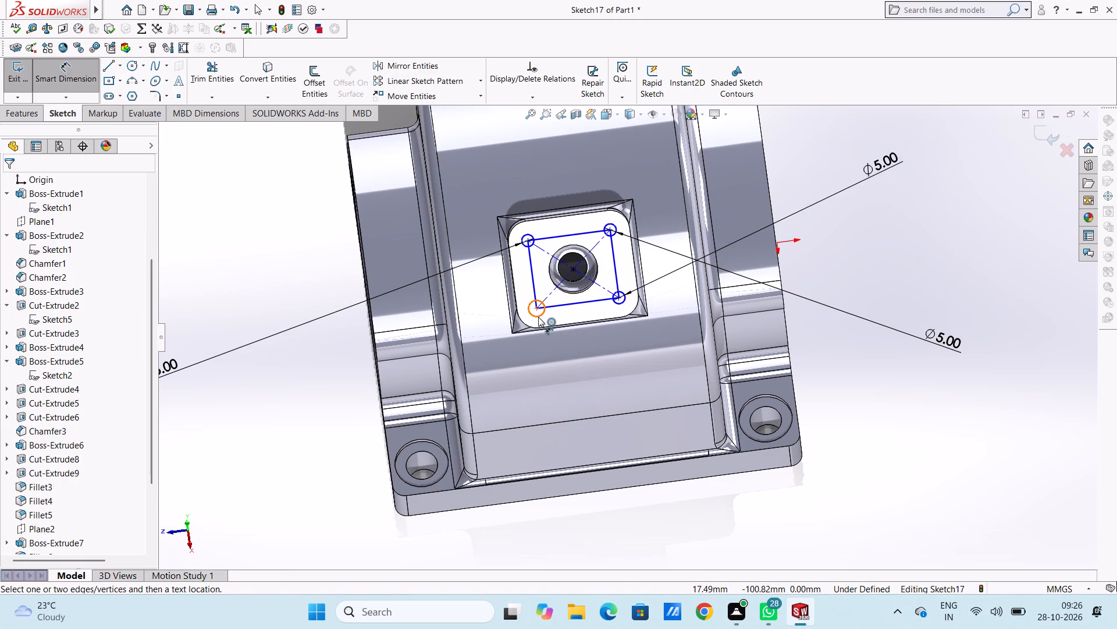
{"action": "left_click", "coordinate": [538, 317]}
{"action": "scroll", "coordinate": [322, 381], "scroll_direction": "up", "scroll_amount": 4}
{"action": "left_click", "coordinate": [340, 422]}
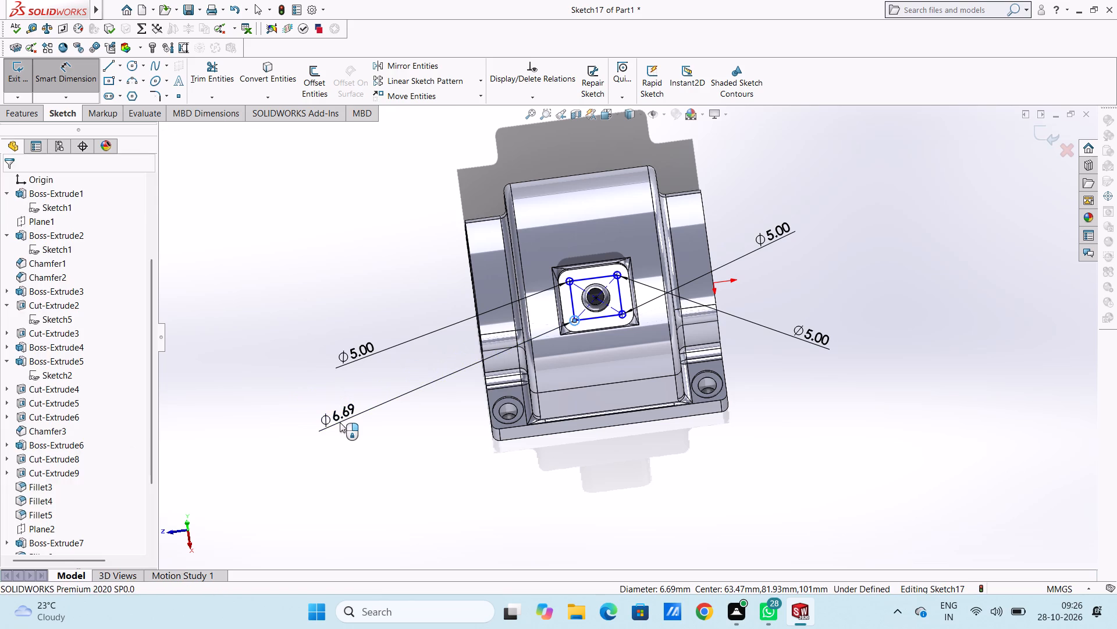
{"action": "key", "text": "5"}
{"action": "key", "text": "Return"}
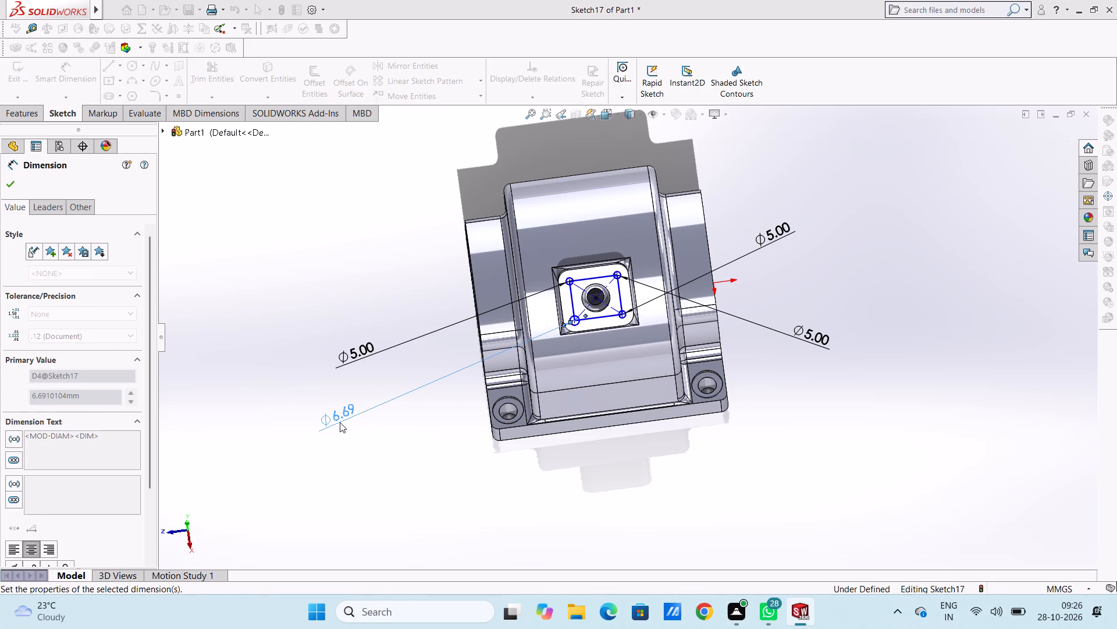
{"action": "left_click", "coordinate": [400, 280]}
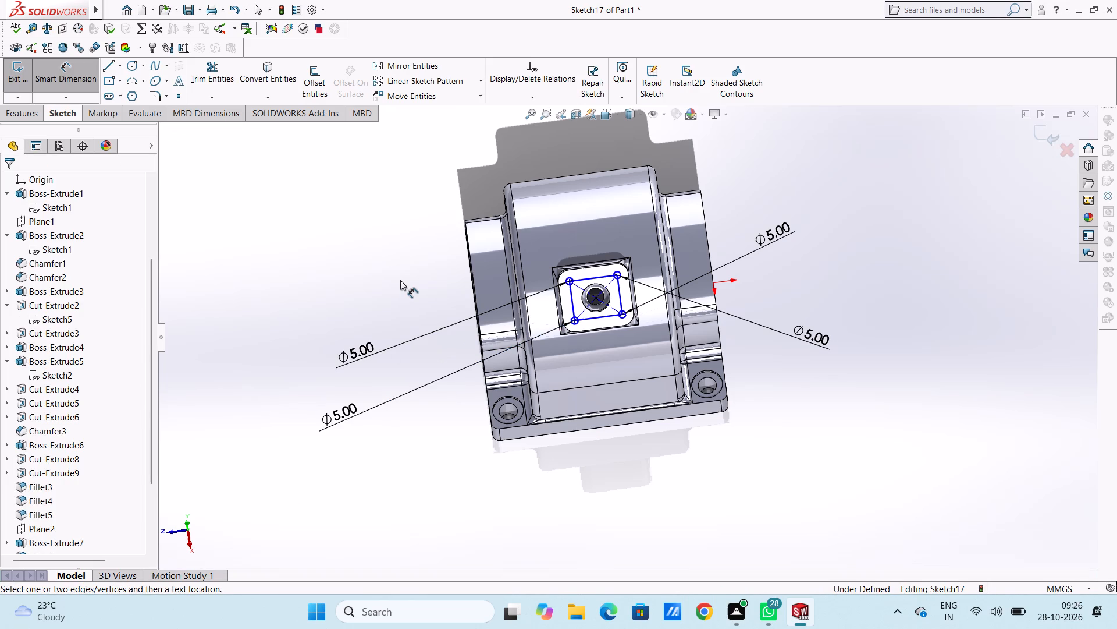
{"action": "key", "text": "Escape"}
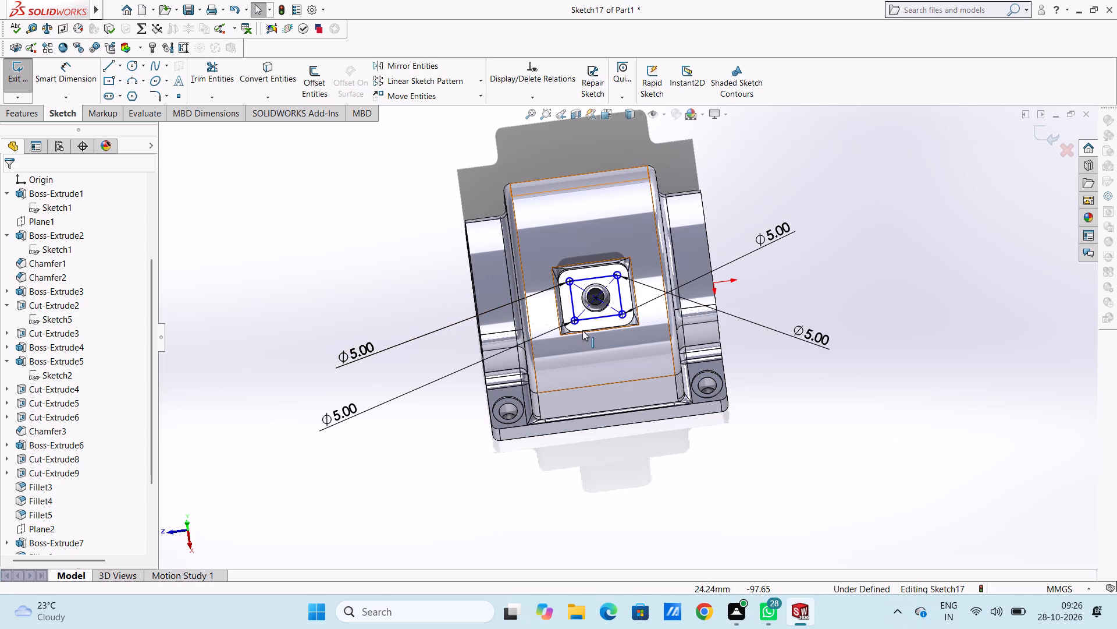
Delete the four sides of the 34 by 28 mm rectangle, keeping its diagonals and the corner circles.
{"action": "left_click", "coordinate": [592, 317]}
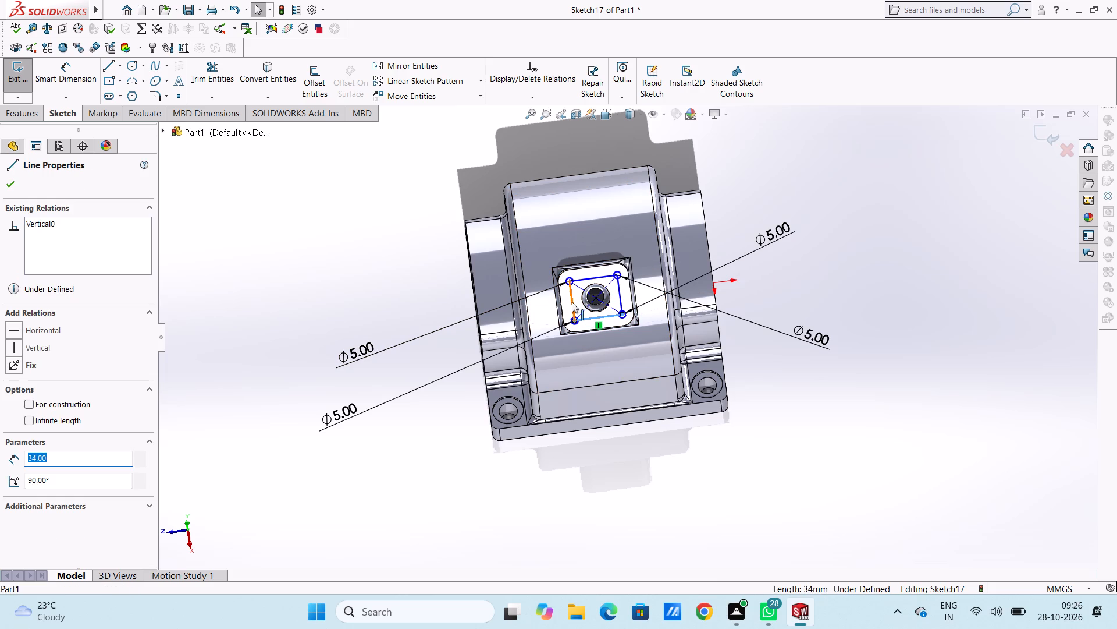
{"action": "left_click", "coordinate": [571, 301], "text": "ctrl"}
{"action": "left_click", "coordinate": [595, 276], "text": "ctrl"}
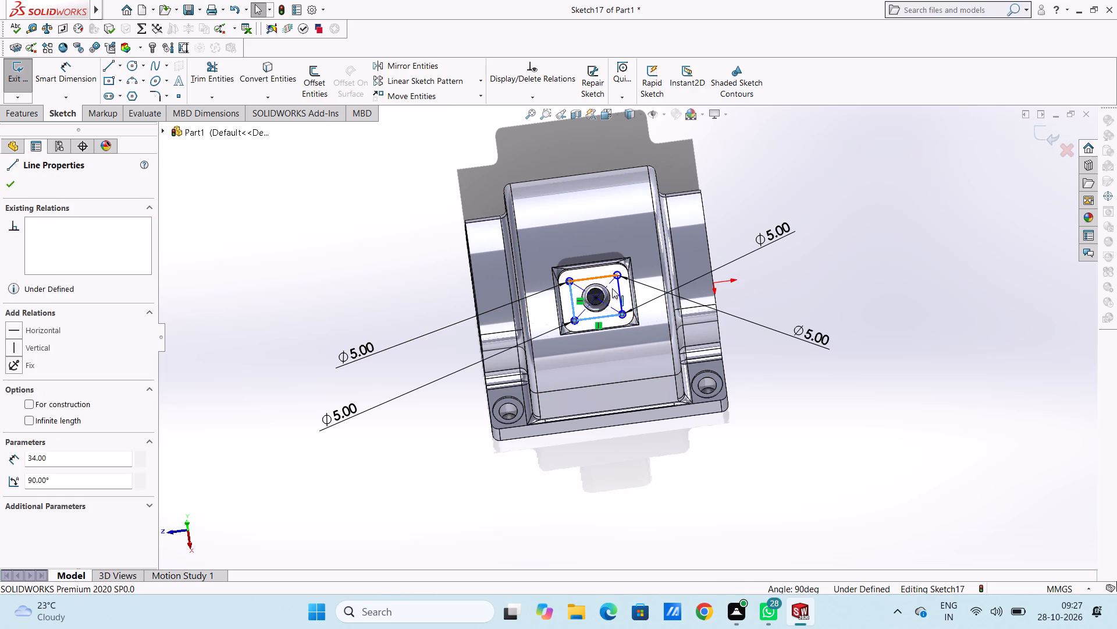
{"action": "left_click", "coordinate": [618, 292], "text": "ctrl"}
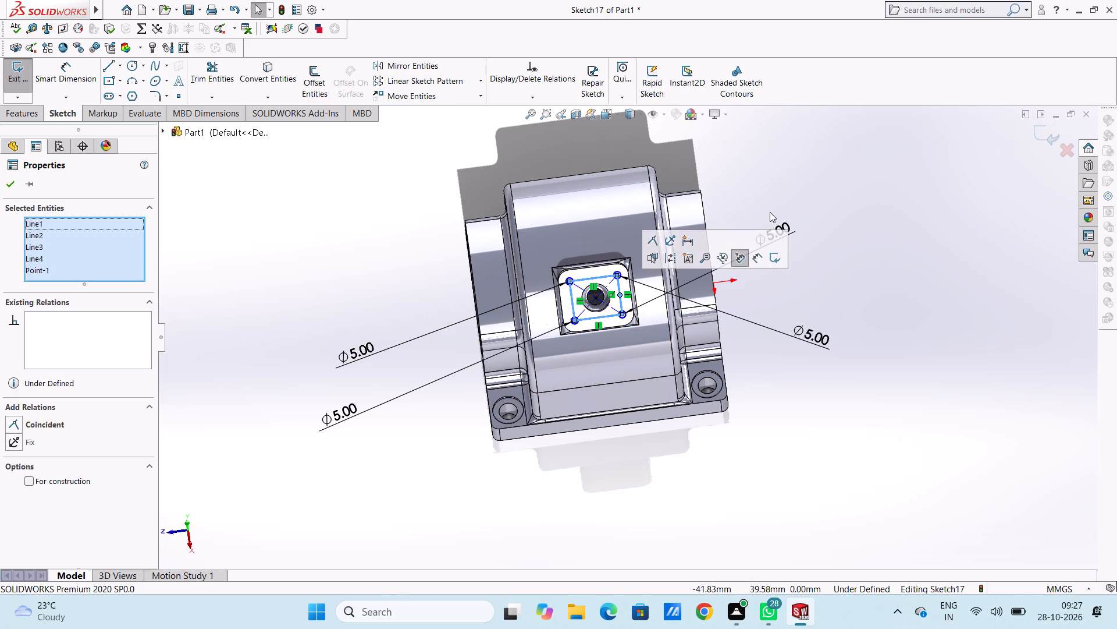
{"action": "right_click", "coordinate": [812, 187]}
{"action": "left_click", "coordinate": [849, 341]}
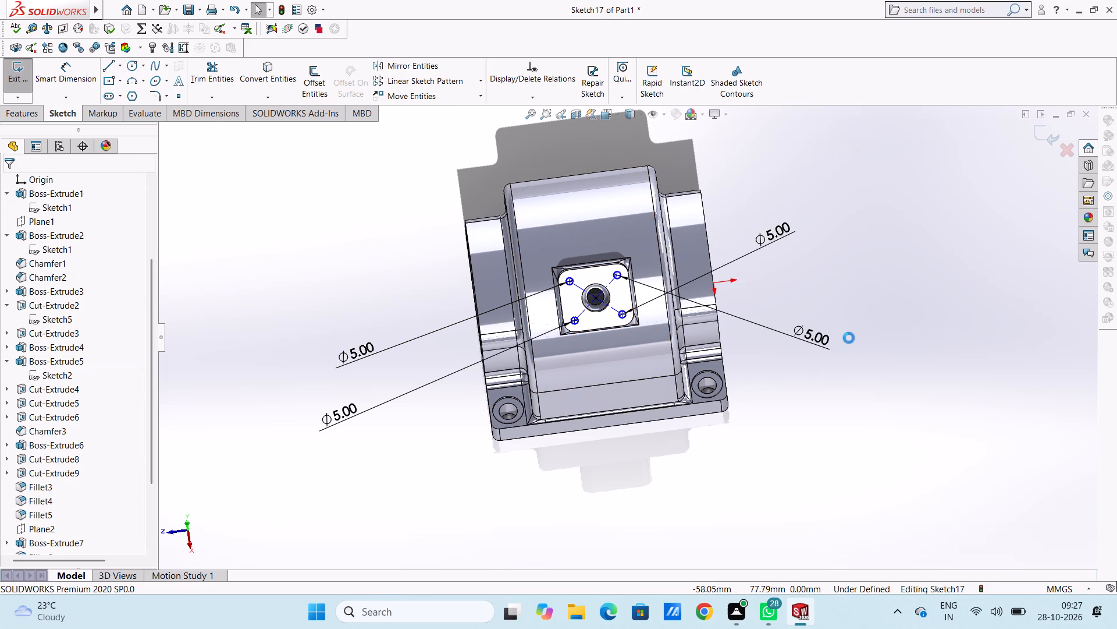
Dimension the upper-left circle's centre 14 mm vertically and 17 mm horizontally from the centre of the boss hole.
{"action": "scroll", "coordinate": [664, 289], "scroll_direction": "down", "scroll_amount": 4}
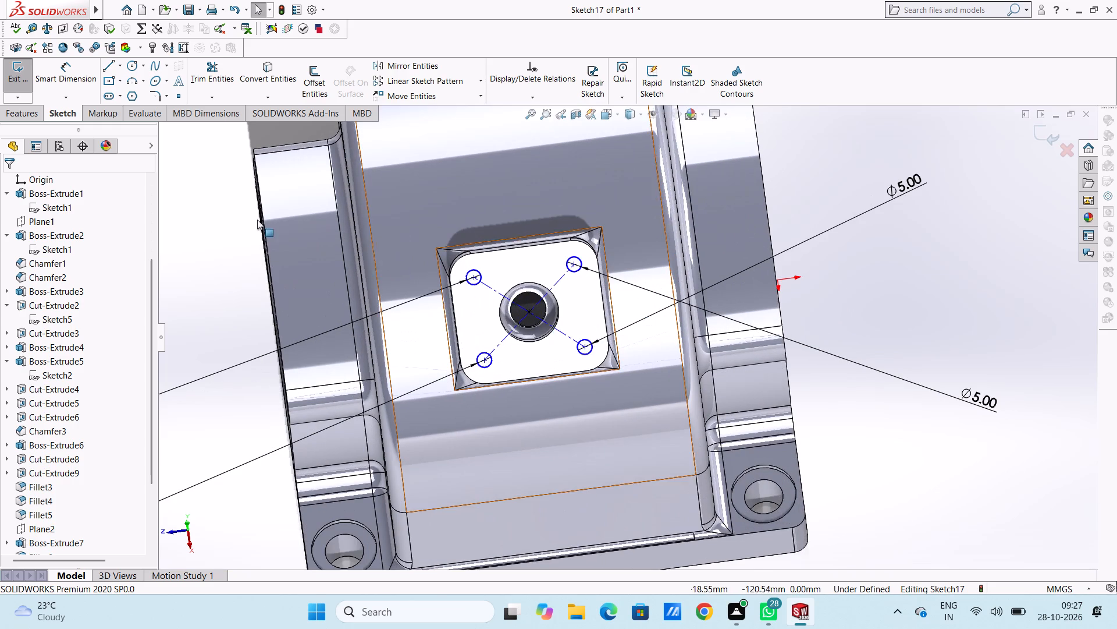
{"action": "left_click", "coordinate": [66, 77]}
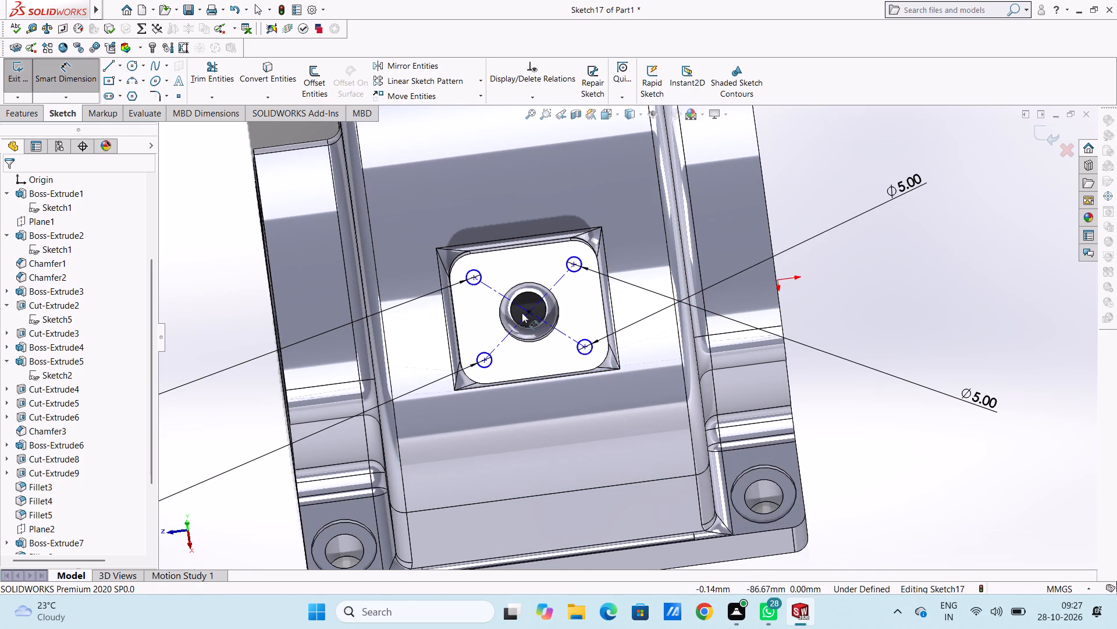
{"action": "left_click", "coordinate": [529, 312]}
{"action": "left_click", "coordinate": [474, 275]}
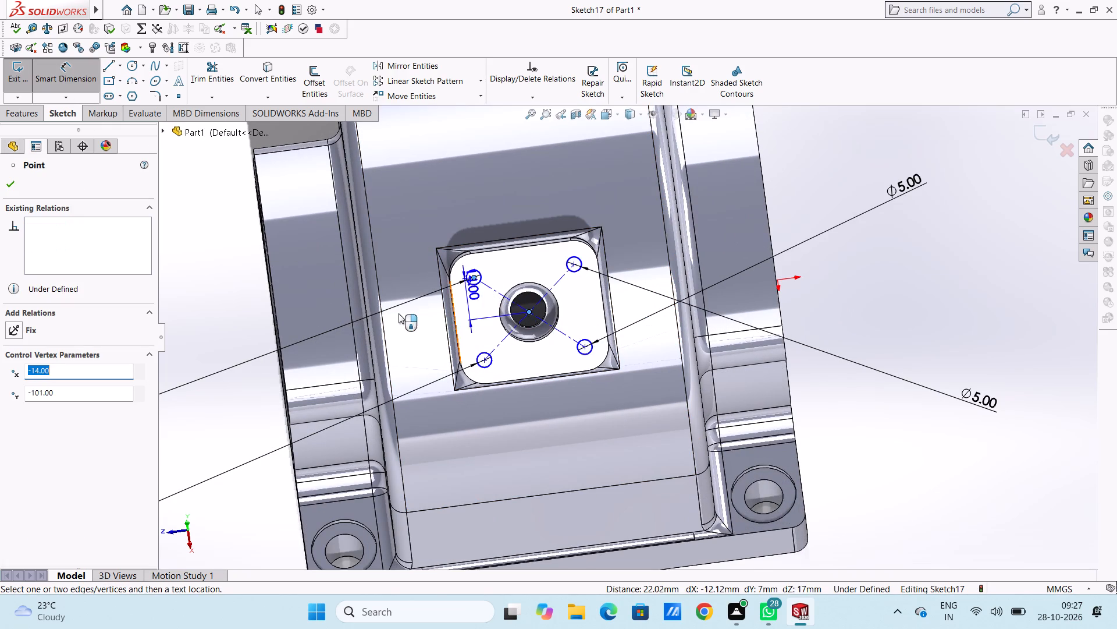
{"action": "scroll", "coordinate": [387, 308], "scroll_direction": "up", "scroll_amount": 6}
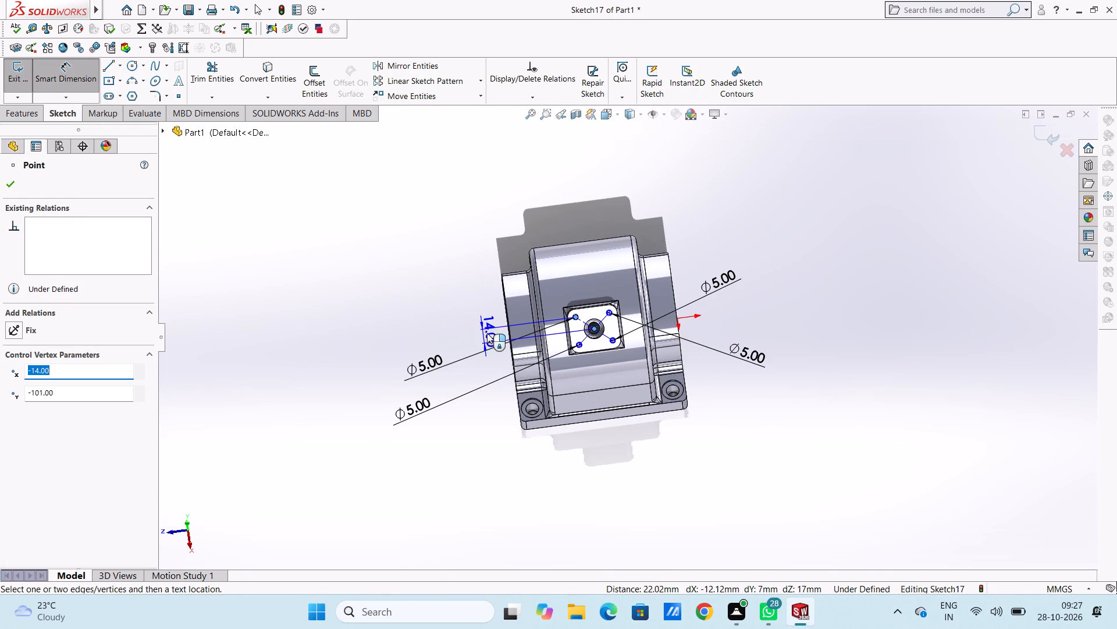
{"action": "left_click", "coordinate": [490, 333]}
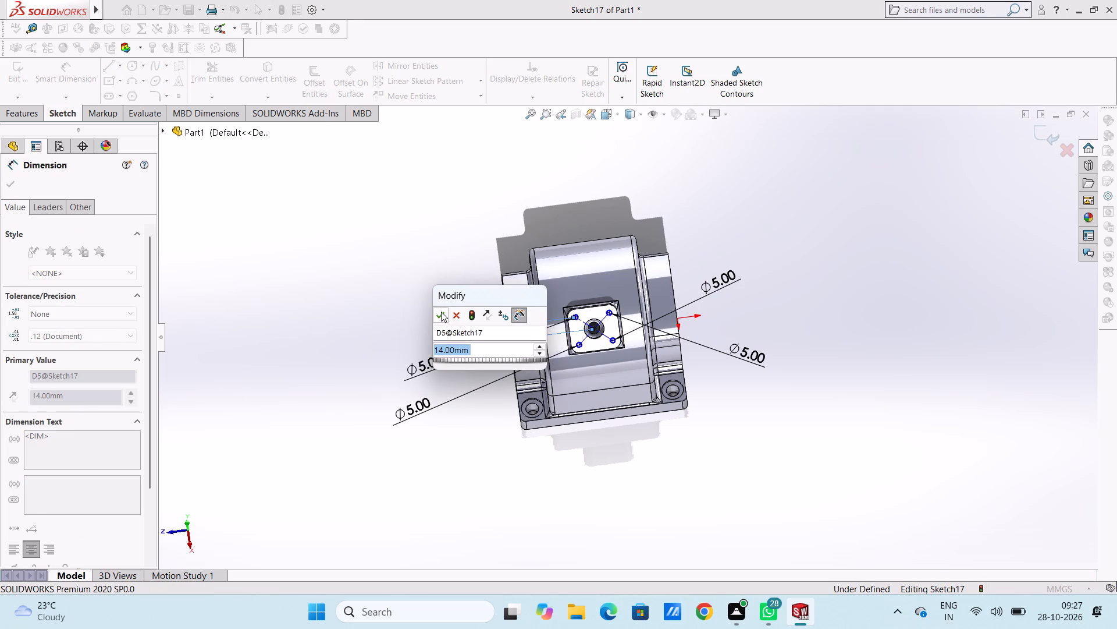
{"action": "left_click", "coordinate": [441, 311]}
{"action": "left_click", "coordinate": [435, 302]}
{"action": "scroll", "coordinate": [554, 338], "scroll_direction": "down", "scroll_amount": 6}
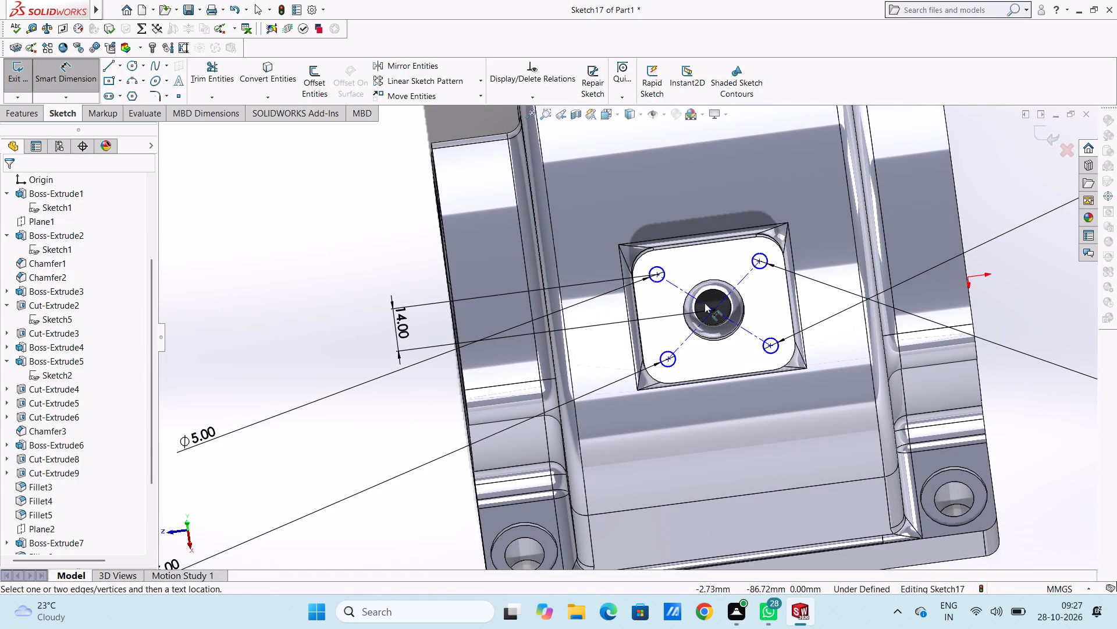
{"action": "left_click", "coordinate": [715, 310]}
{"action": "left_click", "coordinate": [659, 272]}
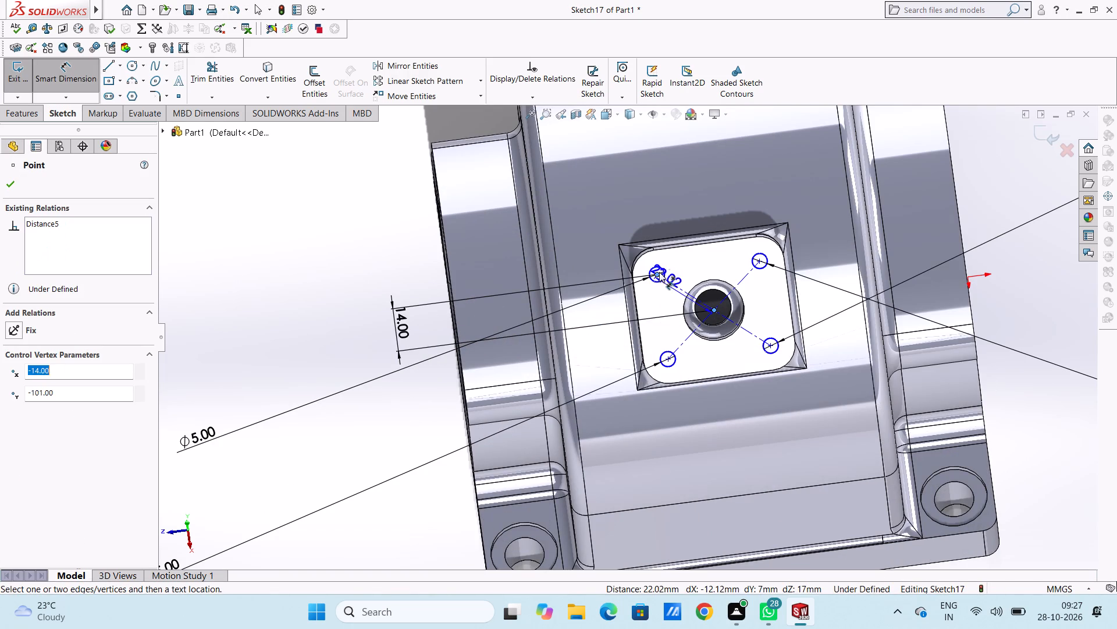
{"action": "left_click", "coordinate": [660, 185]}
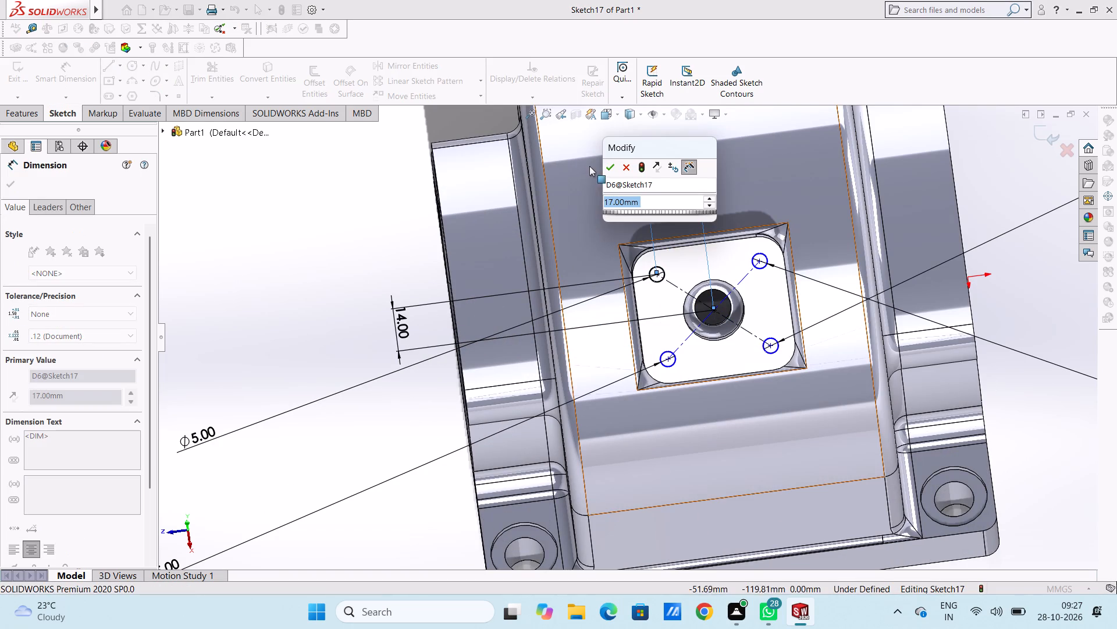
{"action": "left_click", "coordinate": [611, 163]}
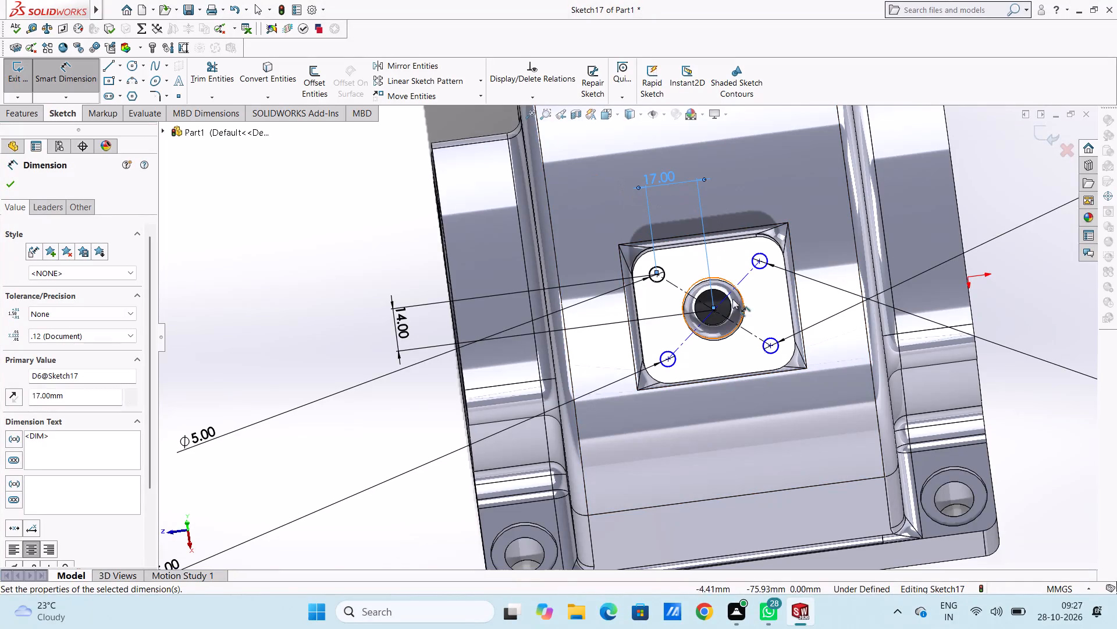
{"action": "left_click", "coordinate": [990, 189]}
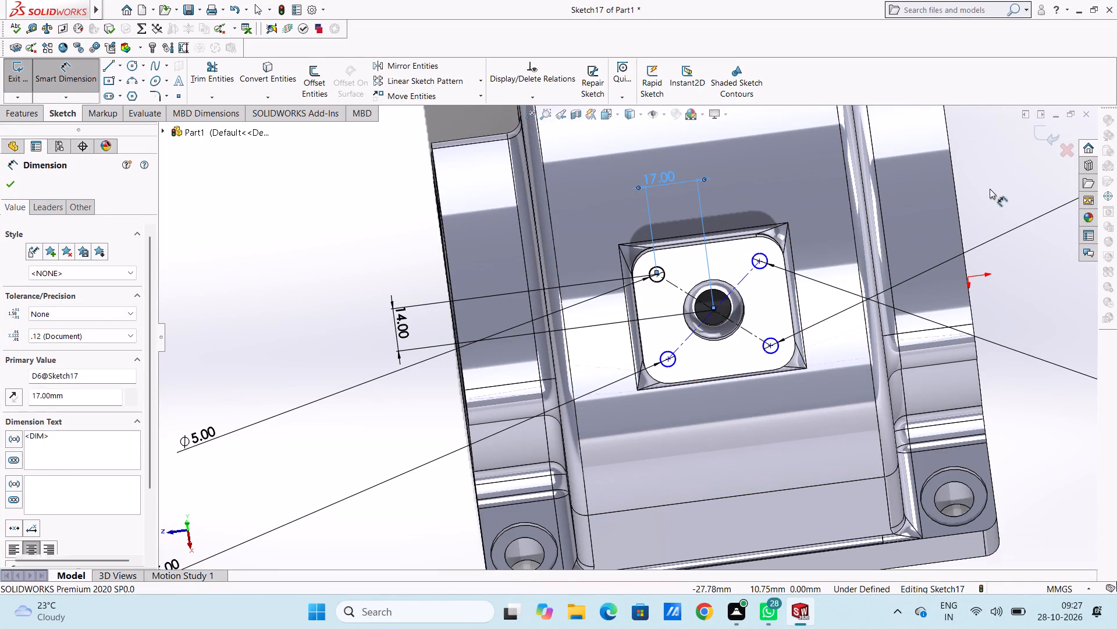
Dimension the upper-right circle's centre 14 mm vertically and 17 mm horizontally from the centre of the boss hole.
{"action": "left_click", "coordinate": [714, 308]}
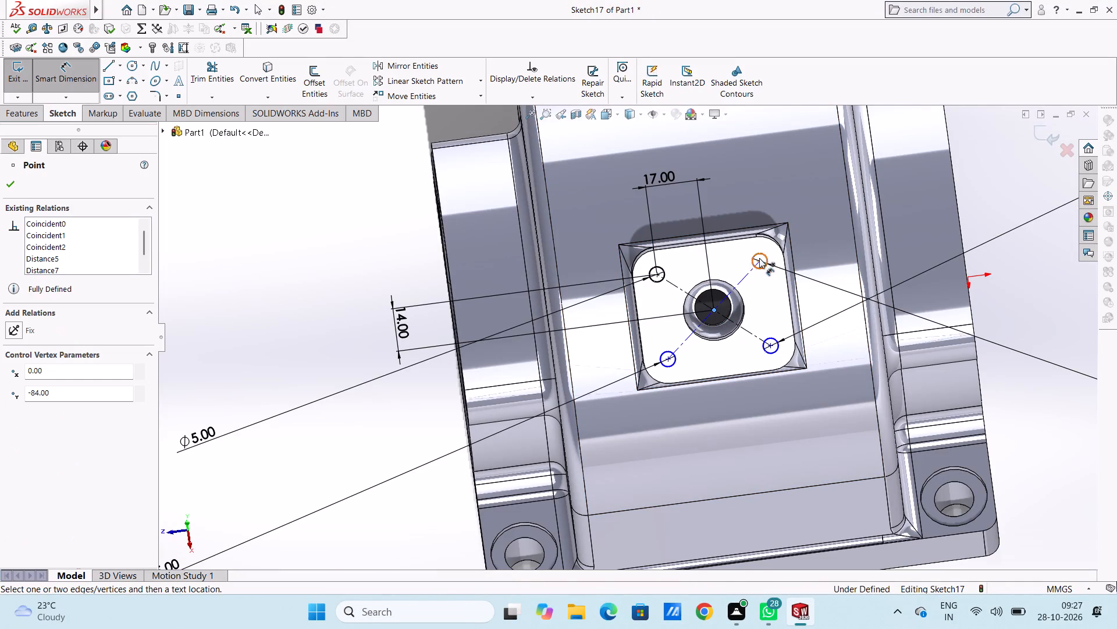
{"action": "left_click", "coordinate": [760, 258]}
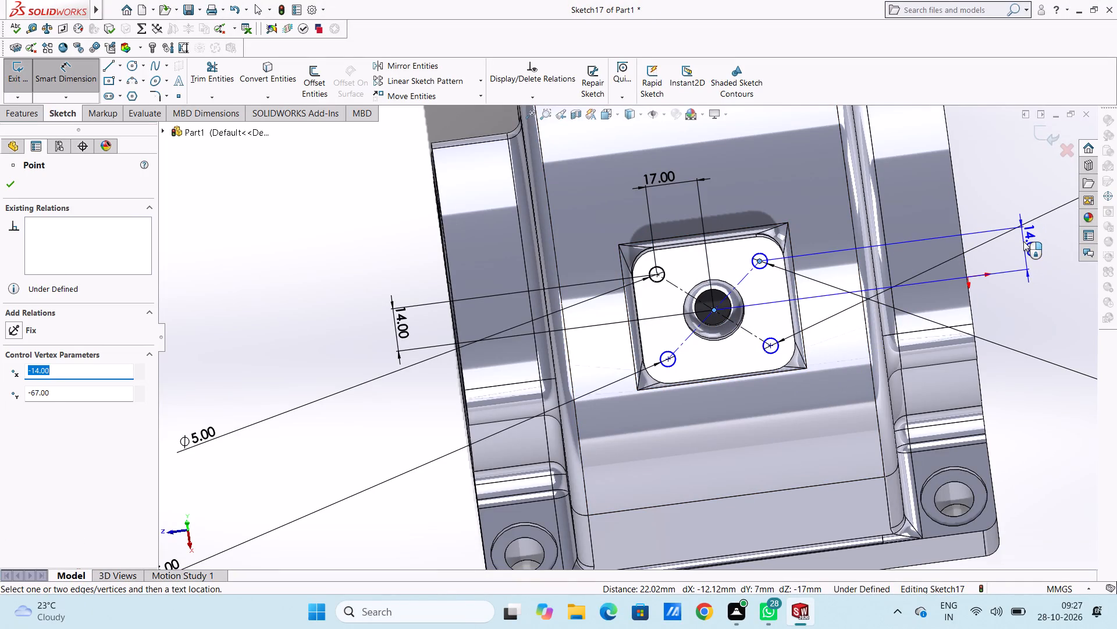
{"action": "left_click", "coordinate": [1023, 241]}
{"action": "left_click", "coordinate": [971, 225]}
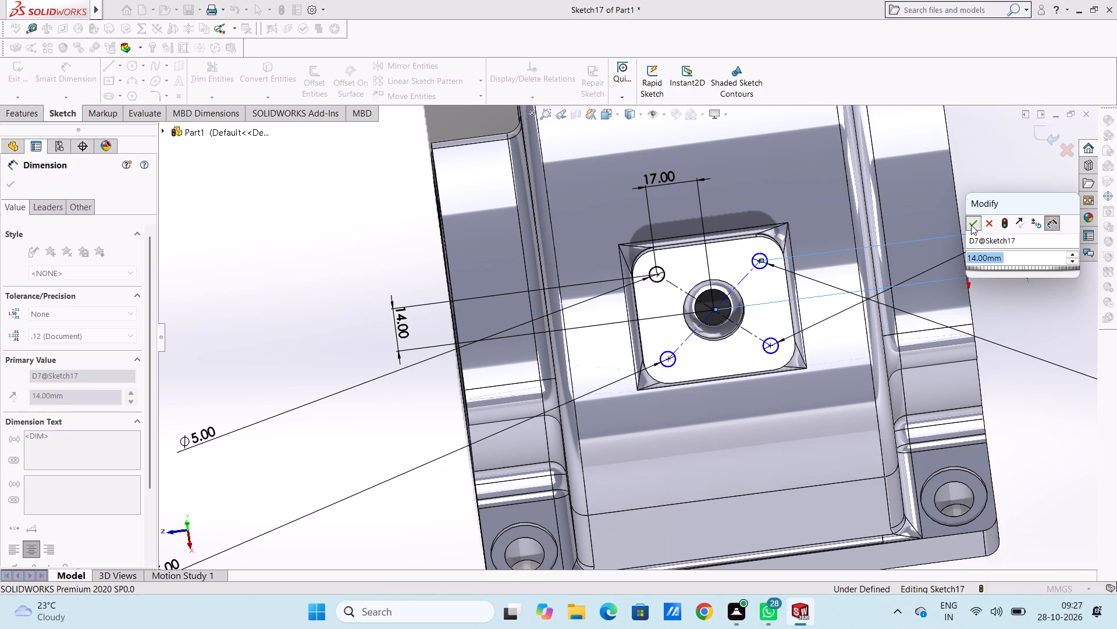
{"action": "left_click", "coordinate": [971, 207]}
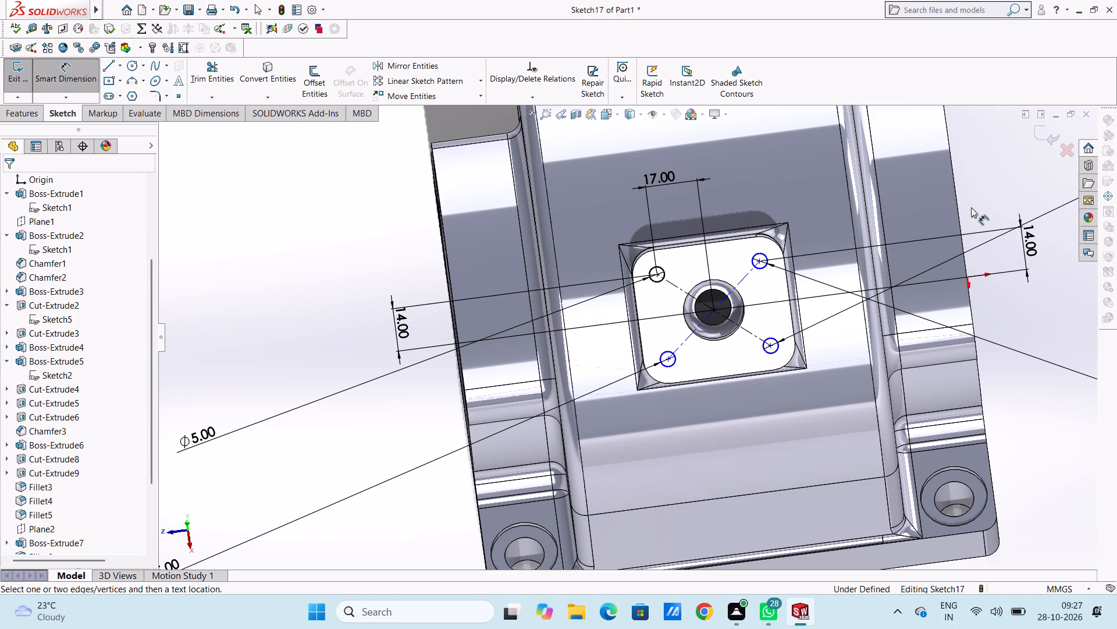
{"action": "left_click", "coordinate": [716, 310]}
{"action": "left_click", "coordinate": [756, 260]}
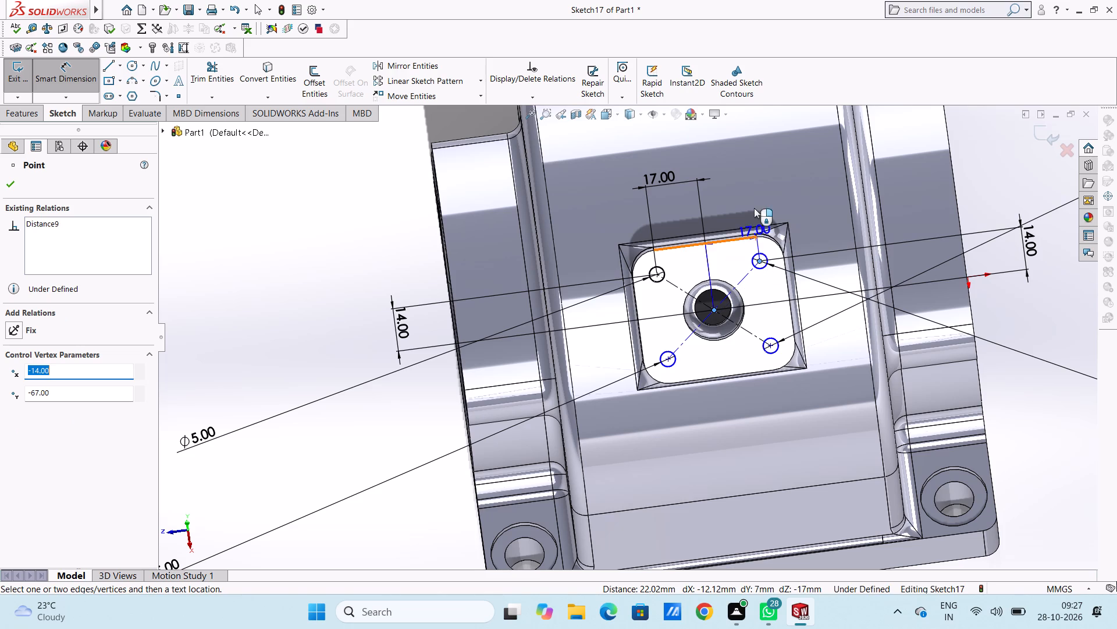
{"action": "left_click", "coordinate": [744, 174]}
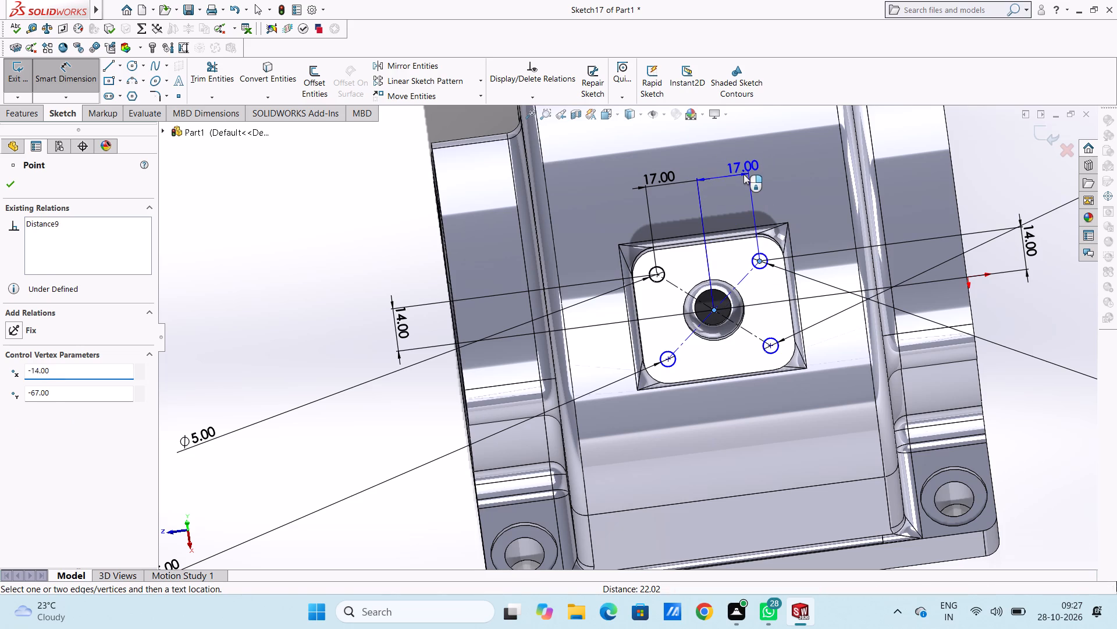
{"action": "left_click", "coordinate": [695, 156]}
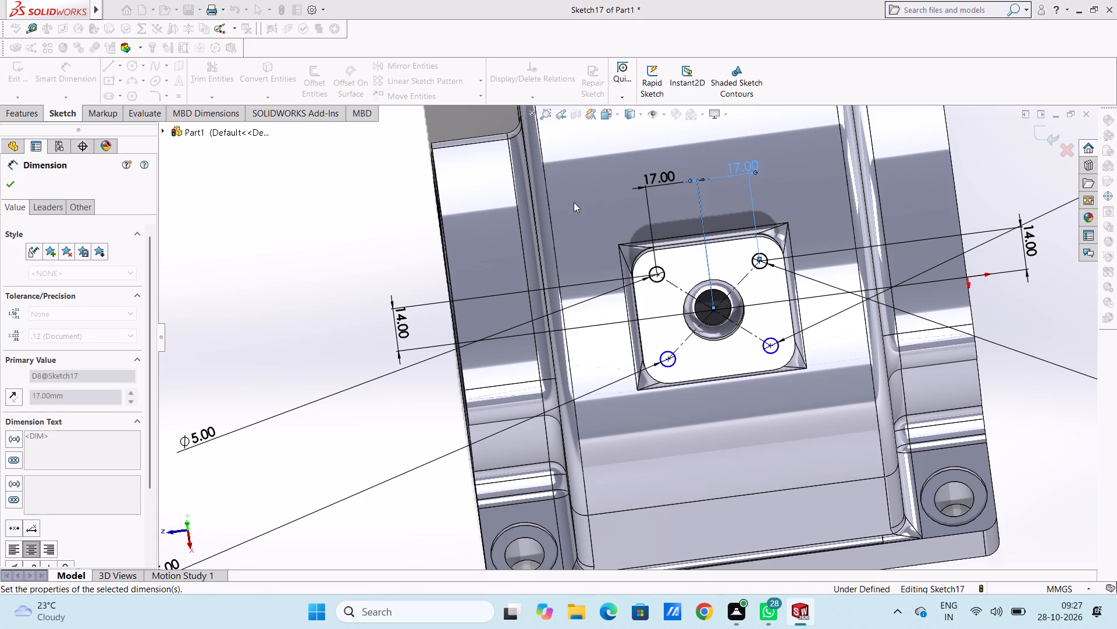
{"action": "left_click", "coordinate": [349, 236]}
Dimension the lower-left circle's centre 14 mm vertically from the centre of the boss hole.
{"action": "scroll", "coordinate": [663, 361], "scroll_direction": "up", "scroll_amount": 4}
{"action": "scroll", "coordinate": [659, 361], "scroll_direction": "down", "scroll_amount": 2}
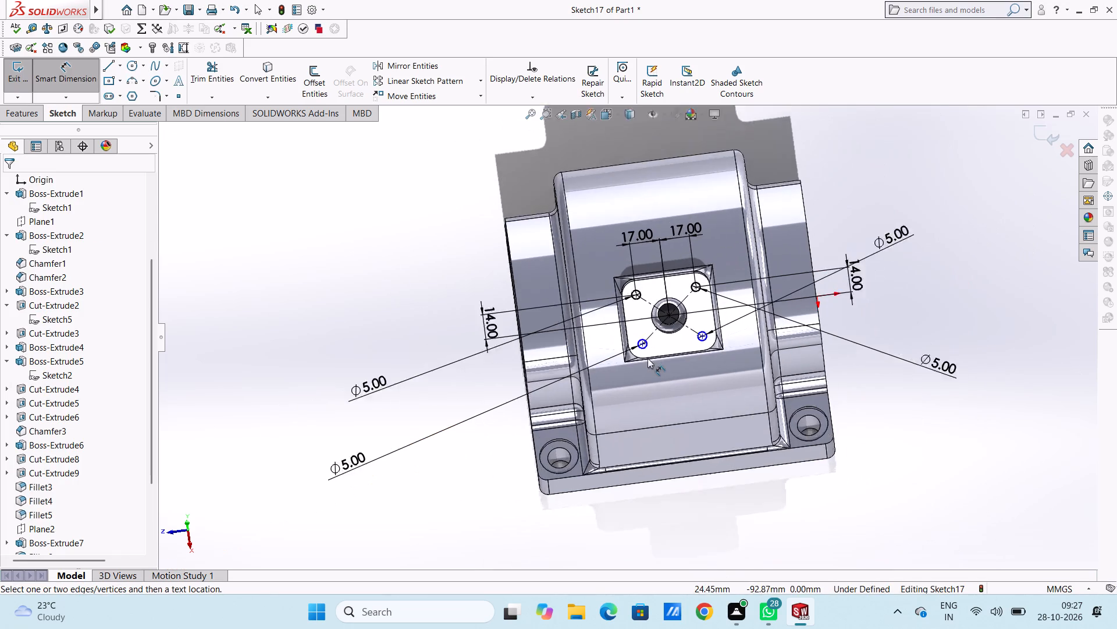
{"action": "scroll", "coordinate": [648, 358], "scroll_direction": "down", "scroll_amount": 1}
{"action": "left_click", "coordinate": [635, 331]}
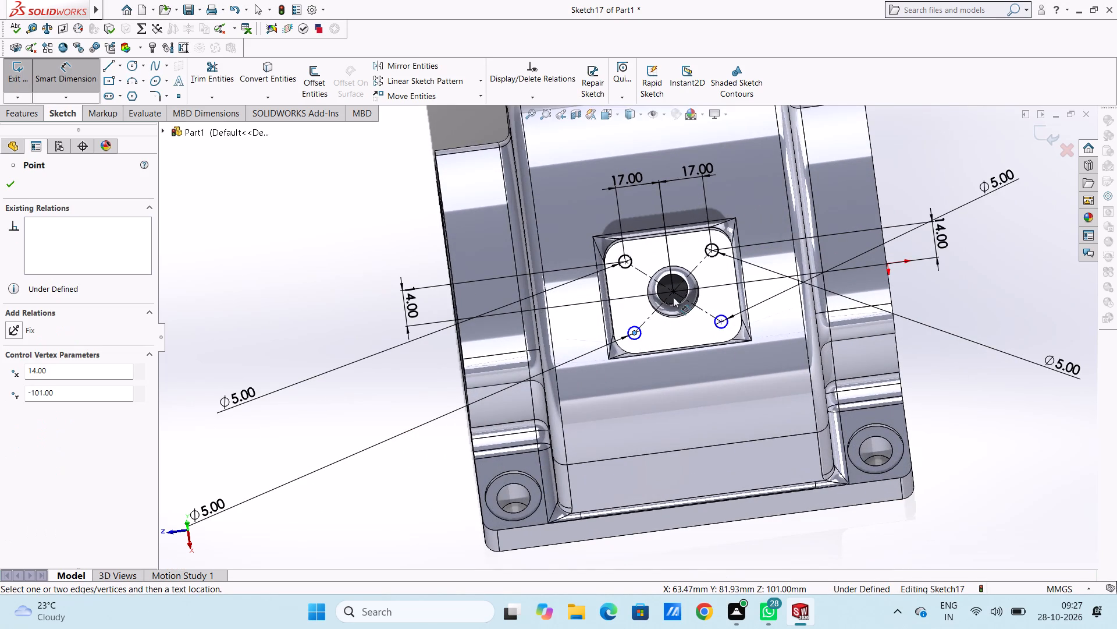
{"action": "left_click", "coordinate": [674, 291]}
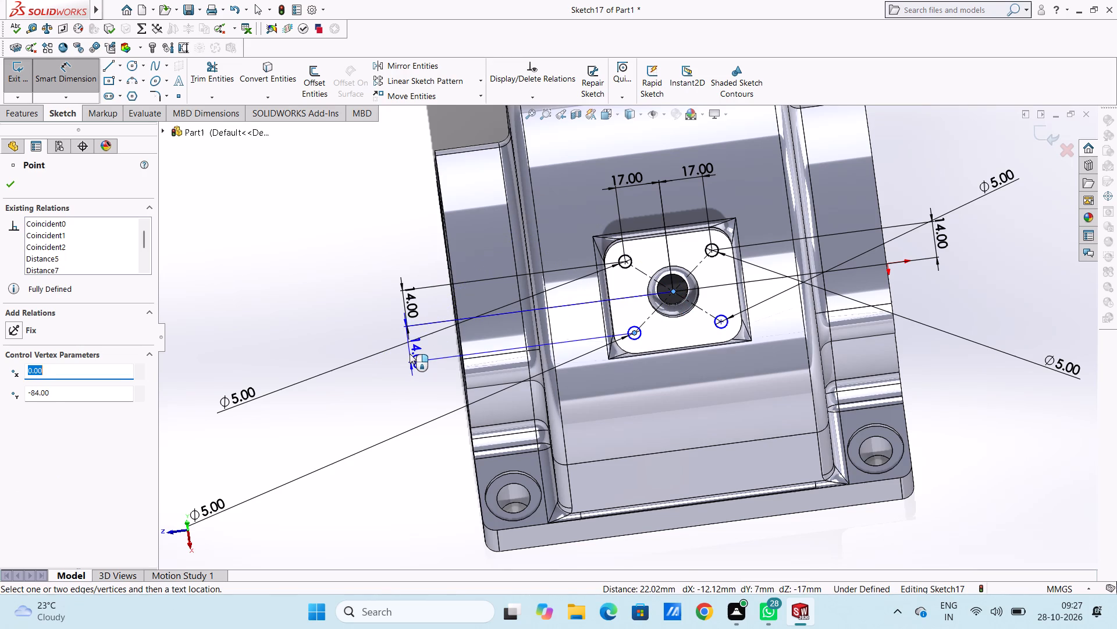
{"action": "left_click", "coordinate": [410, 354]}
{"action": "left_click", "coordinate": [360, 340]}
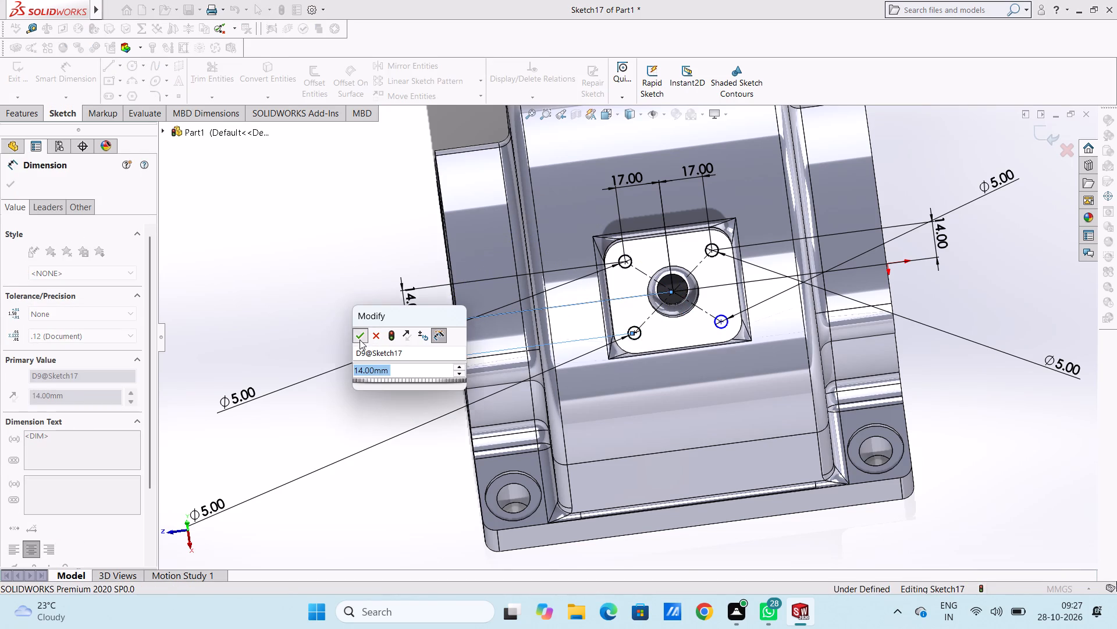
{"action": "left_click", "coordinate": [357, 337]}
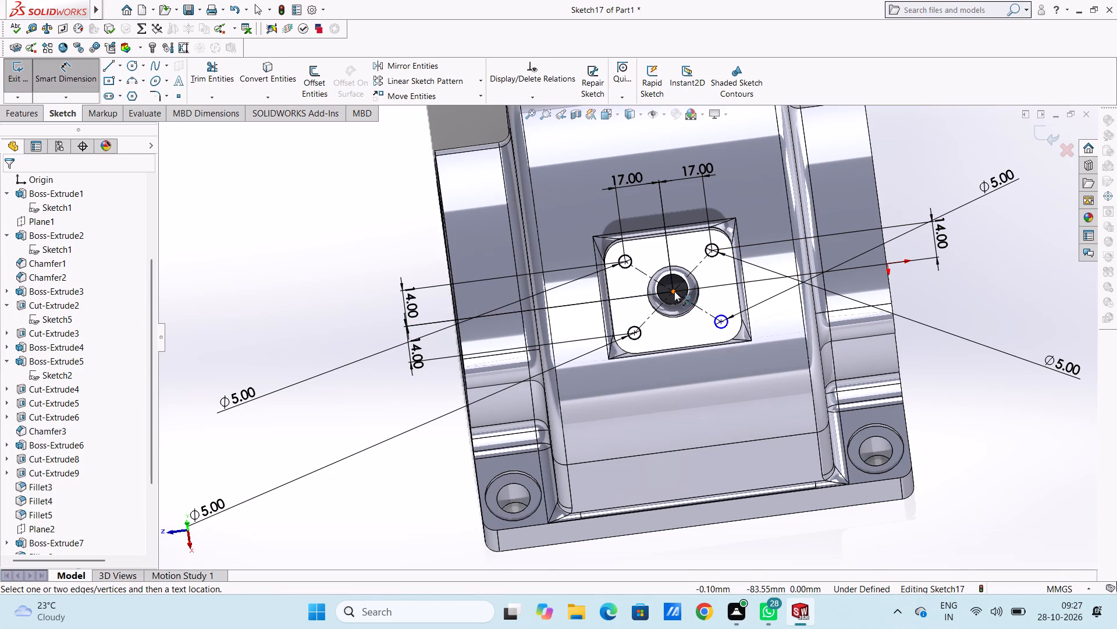
Dimension the lower-right circle's centre 17 mm horizontally from the centre of the boss hole and end dimensioning.
{"action": "left_click", "coordinate": [674, 291]}
{"action": "left_click", "coordinate": [721, 320]}
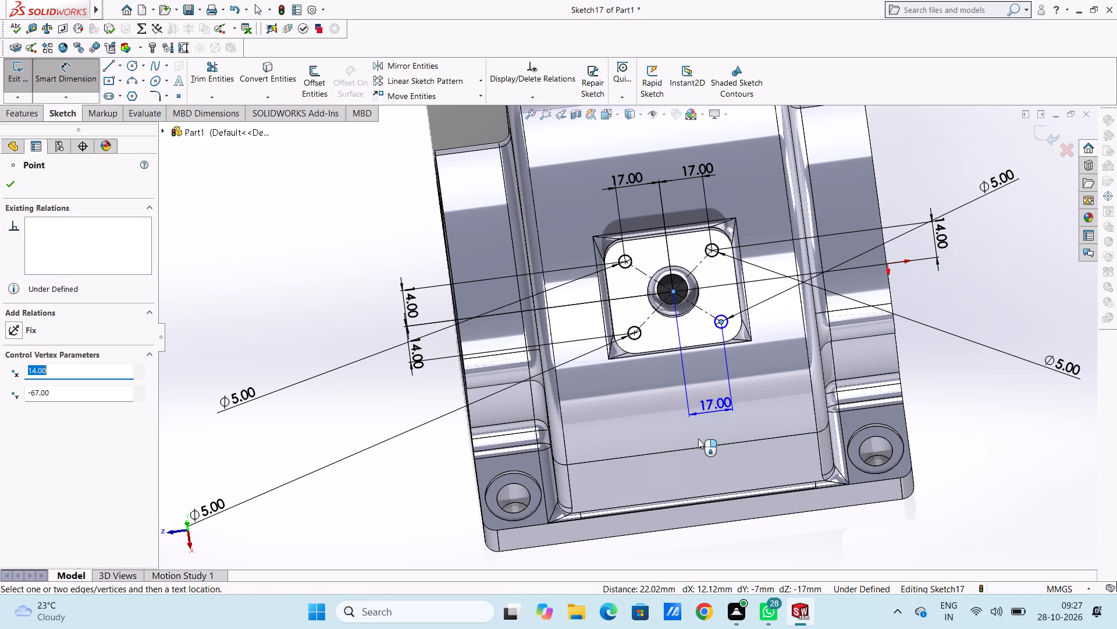
{"action": "left_click", "coordinate": [701, 451]}
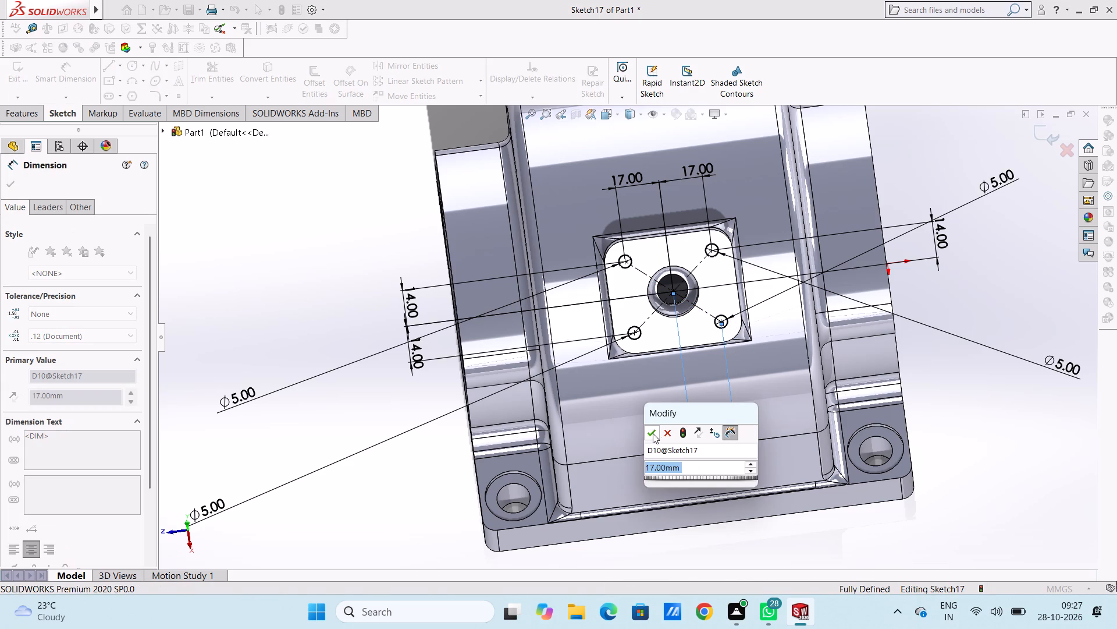
{"action": "left_click", "coordinate": [653, 433]}
{"action": "left_click", "coordinate": [396, 496]}
{"action": "middle_click_drag", "start_coordinate": [402, 455], "coordinate": [427, 420]}
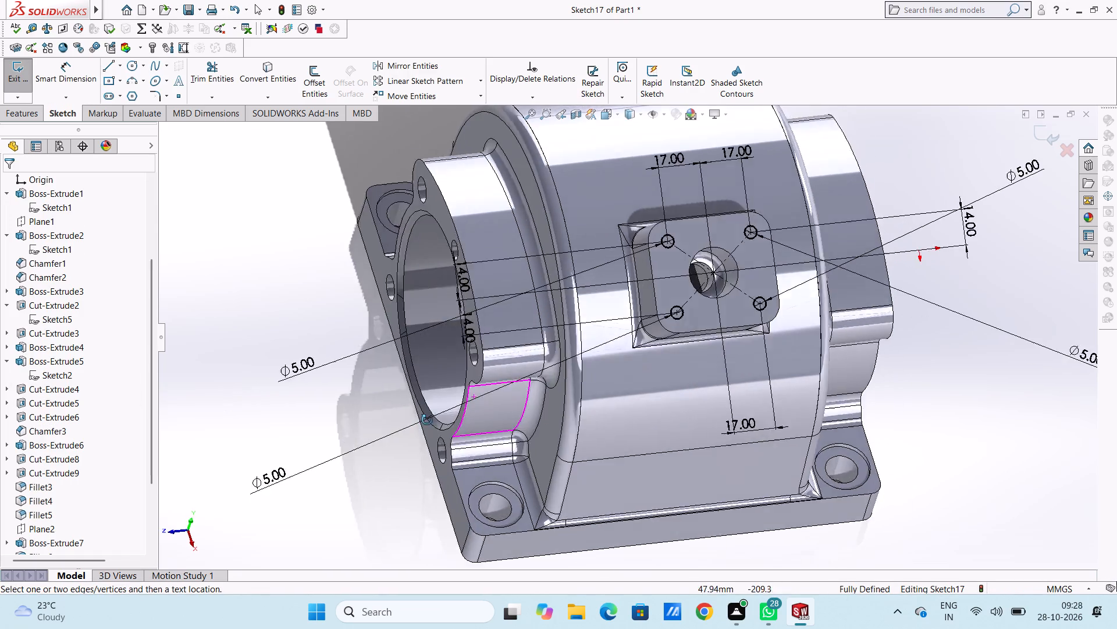
{"action": "middle_click_drag", "start_coordinate": [427, 420], "coordinate": [512, 420]}
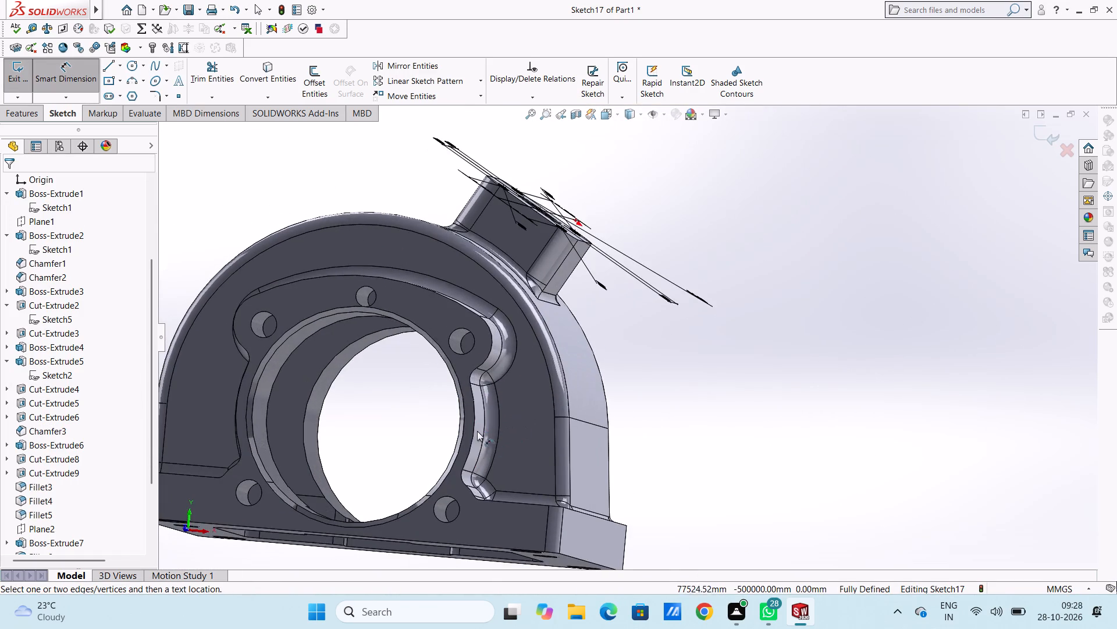
{"action": "scroll", "coordinate": [432, 382], "scroll_direction": "up", "scroll_amount": 3}
{"action": "middle_click_drag", "start_coordinate": [408, 415], "coordinate": [389, 475]}
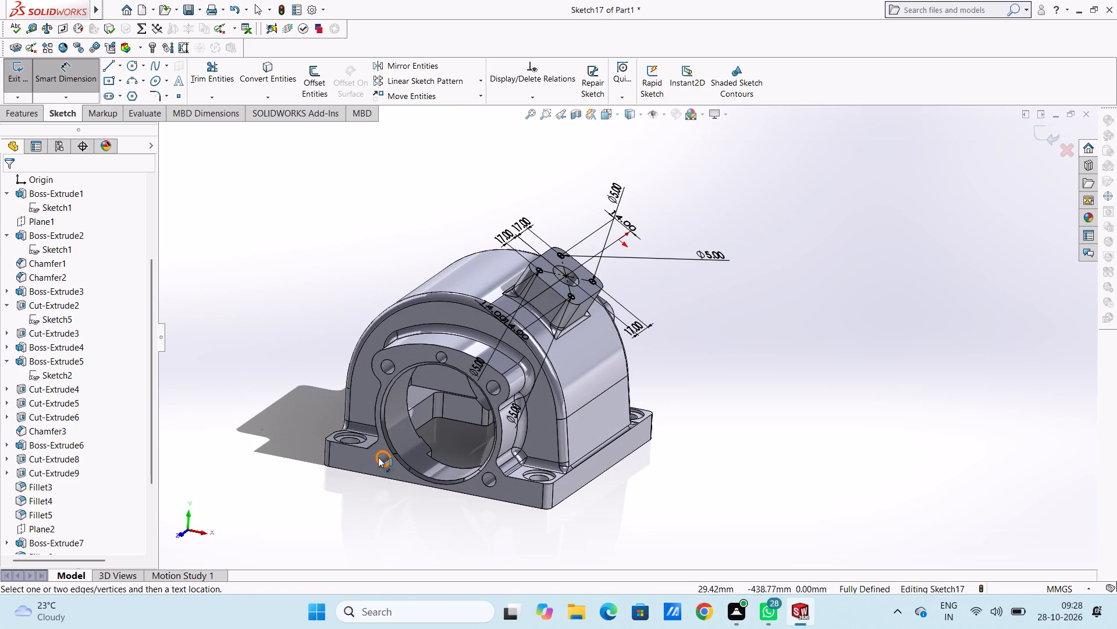
{"action": "left_click", "coordinate": [67, 82]}
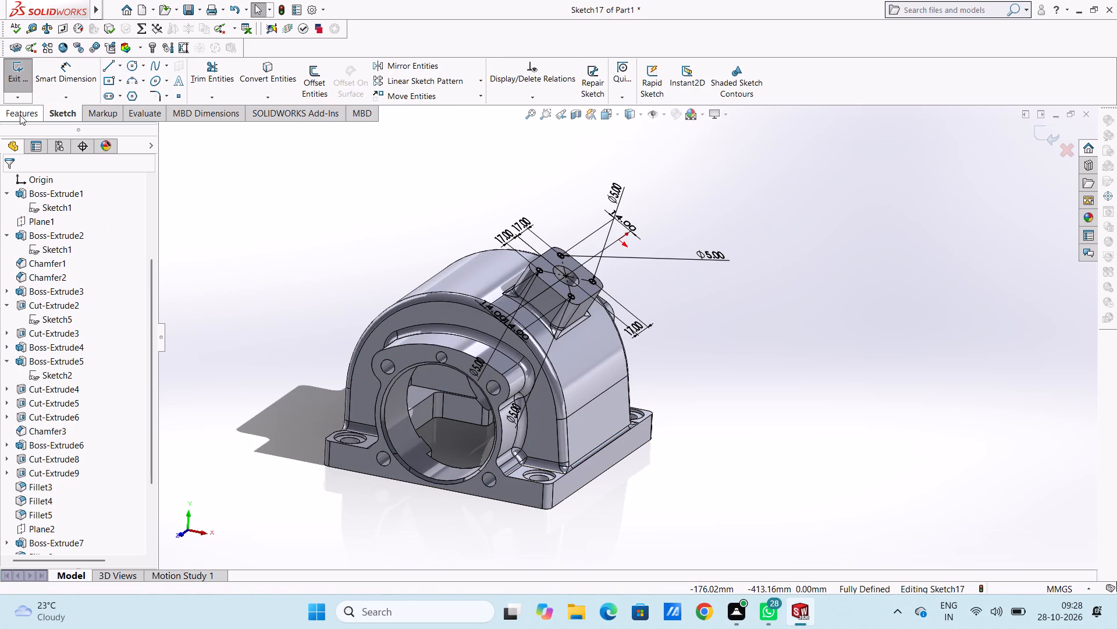
Cut-extrude the four-circle bolt-hole sketch Through All from the square boss face.
{"action": "left_click", "coordinate": [20, 115]}
{"action": "left_click", "coordinate": [202, 79]}
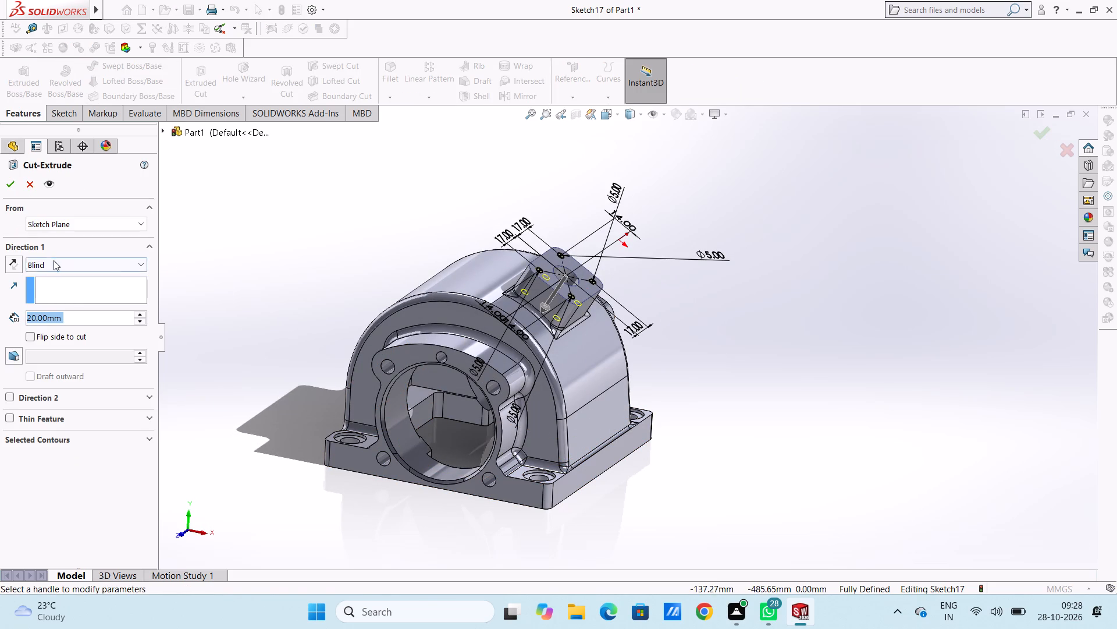
{"action": "left_click", "coordinate": [54, 261]}
{"action": "left_click", "coordinate": [65, 287]}
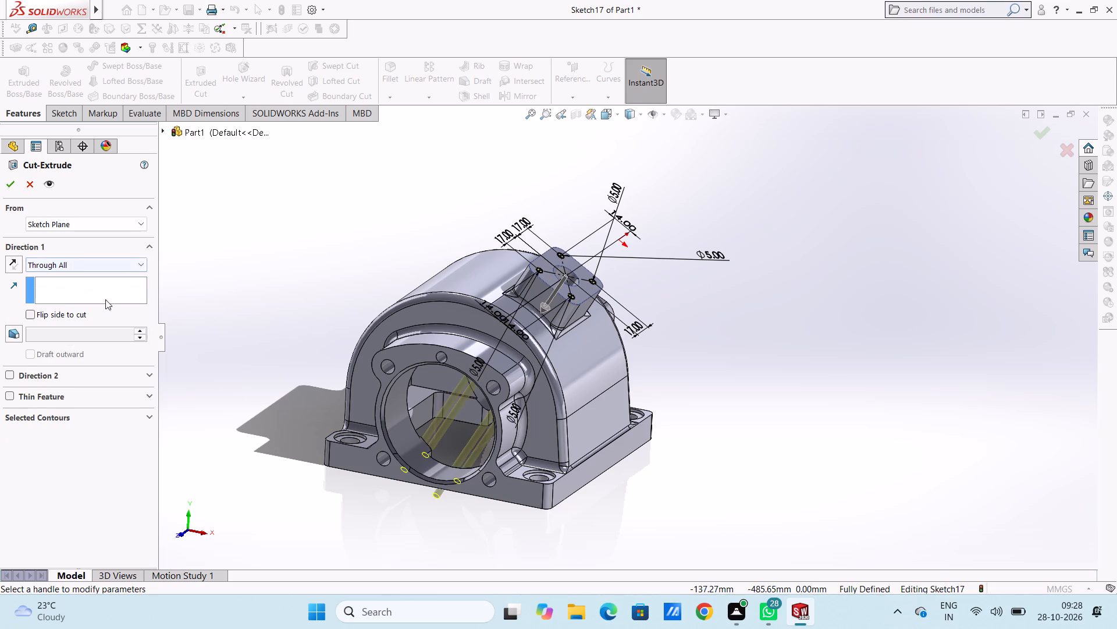
{"action": "middle_click_drag", "start_coordinate": [250, 374], "coordinate": [273, 326]}
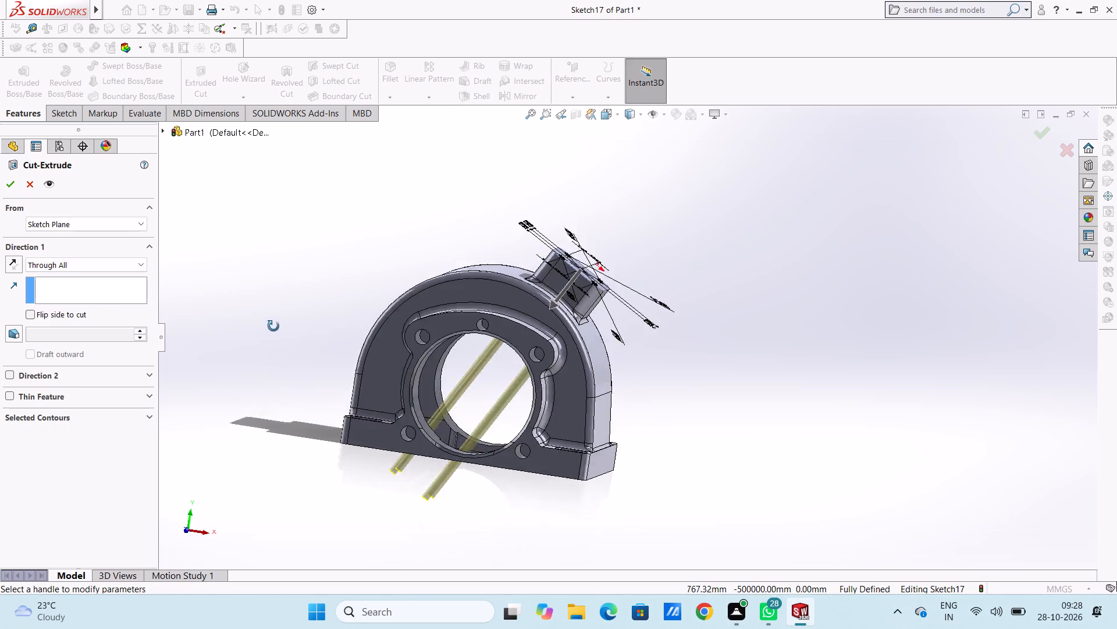
{"action": "middle_click_drag", "start_coordinate": [273, 326], "coordinate": [282, 238]}
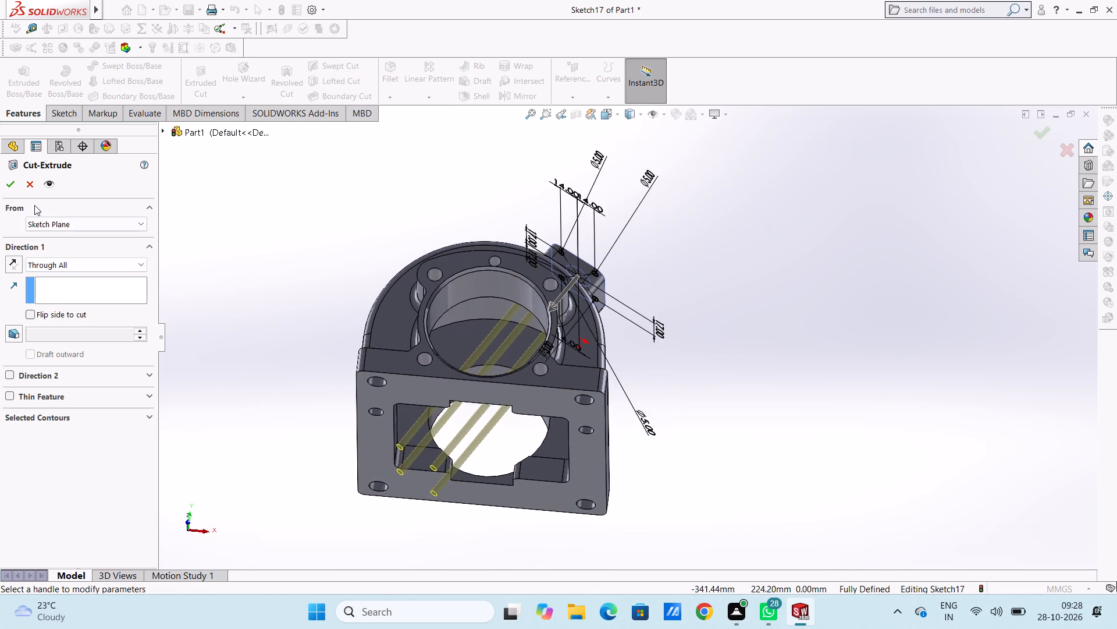
{"action": "left_click", "coordinate": [8, 181]}
{"action": "left_click", "coordinate": [239, 228]}
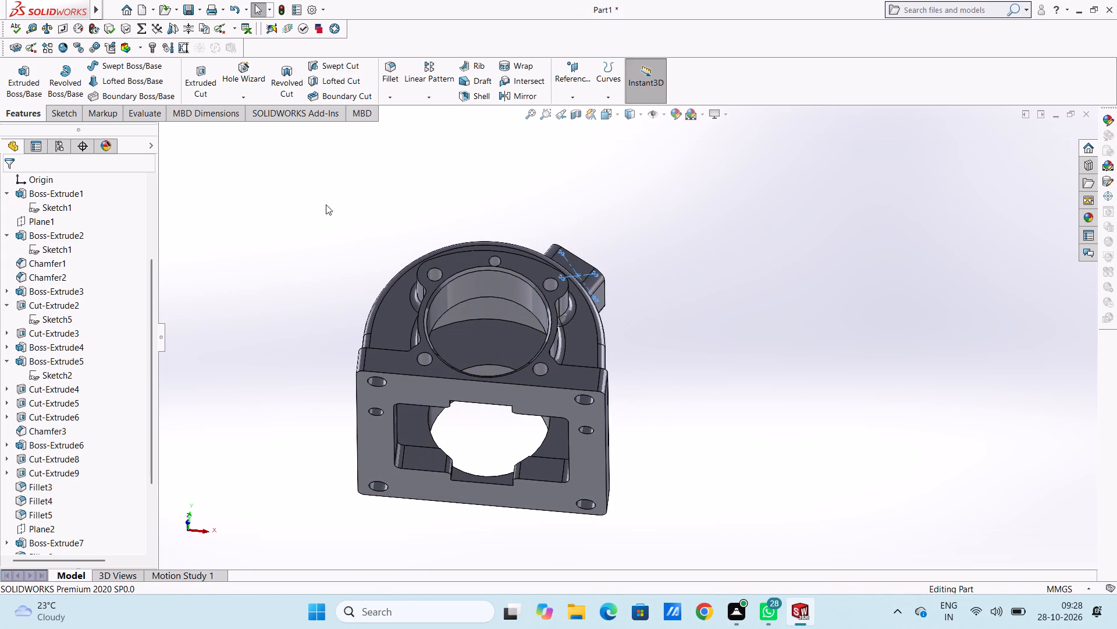
Examine the housing and the new boss bolt holes from several angles, ending in the isometric view.
{"action": "middle_click_drag", "start_coordinate": [326, 204], "coordinate": [291, 458]}
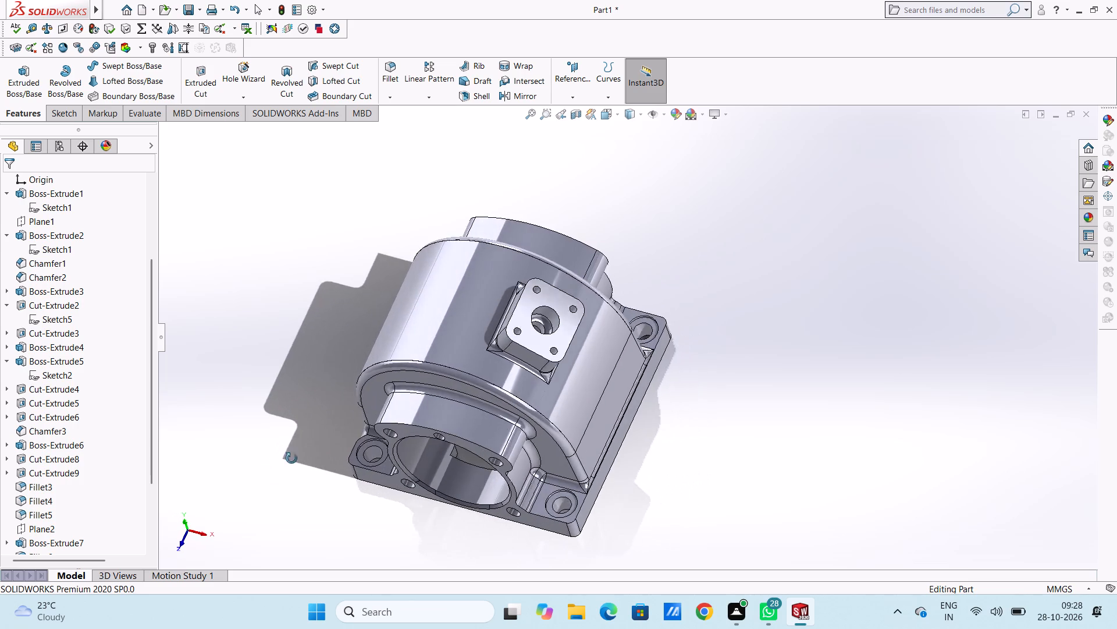
{"action": "middle_click_drag", "start_coordinate": [291, 458], "coordinate": [328, 488]}
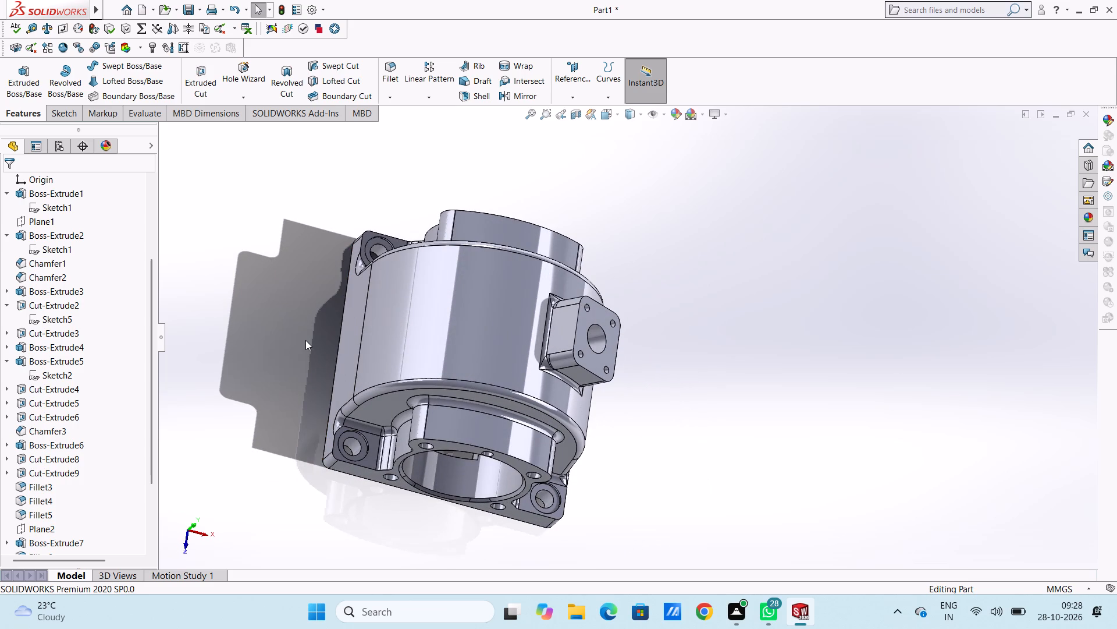
{"action": "key", "text": "ctrl+7"}
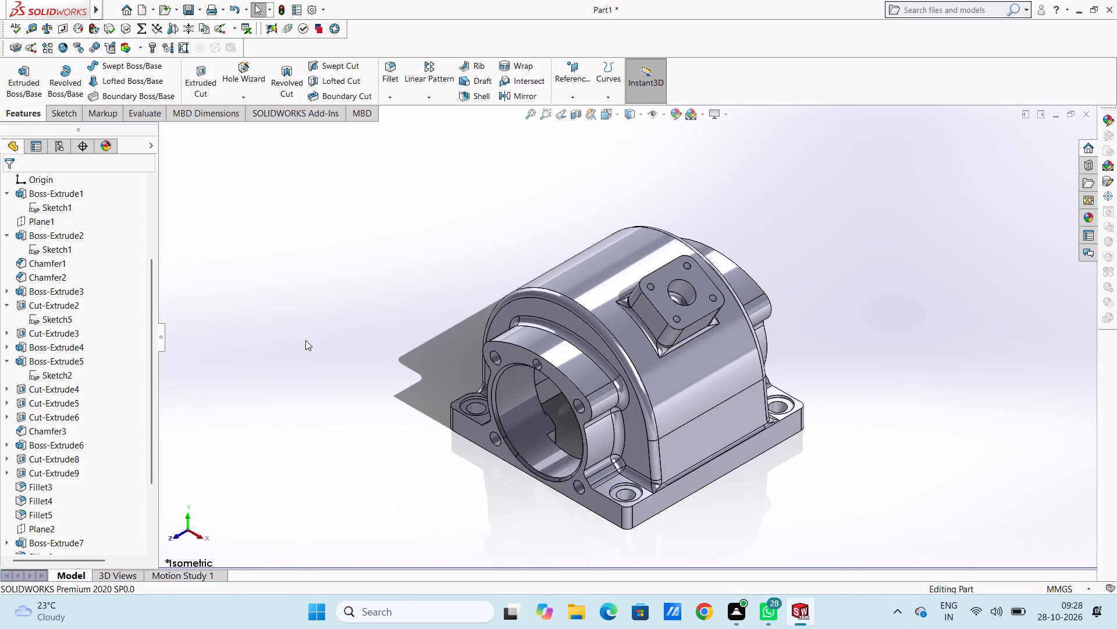
{"action": "key", "text": "Escape"}
{"action": "key", "text": "Escape"}
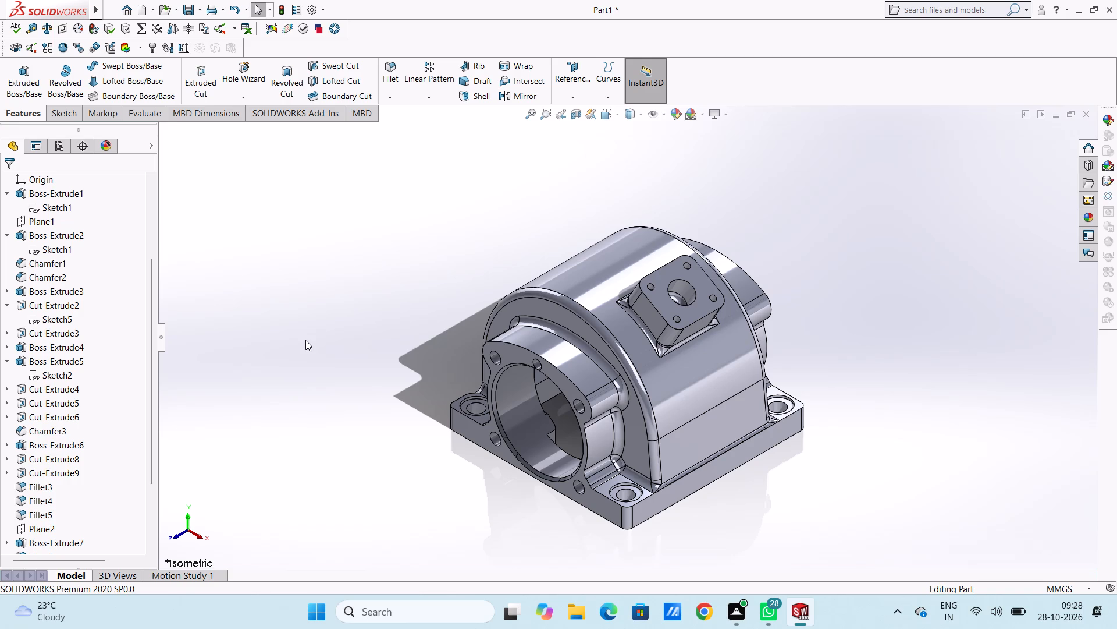
{"action": "scroll", "coordinate": [723, 450], "scroll_direction": "up", "scroll_amount": 1}
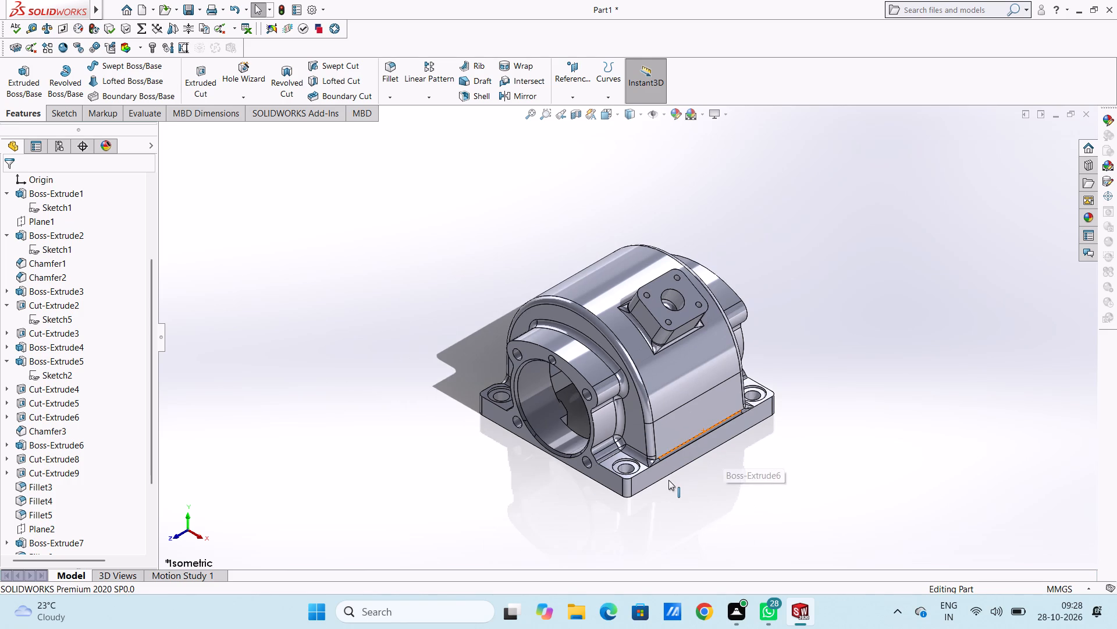
{"action": "scroll", "coordinate": [668, 480], "scroll_direction": "down", "scroll_amount": 1}
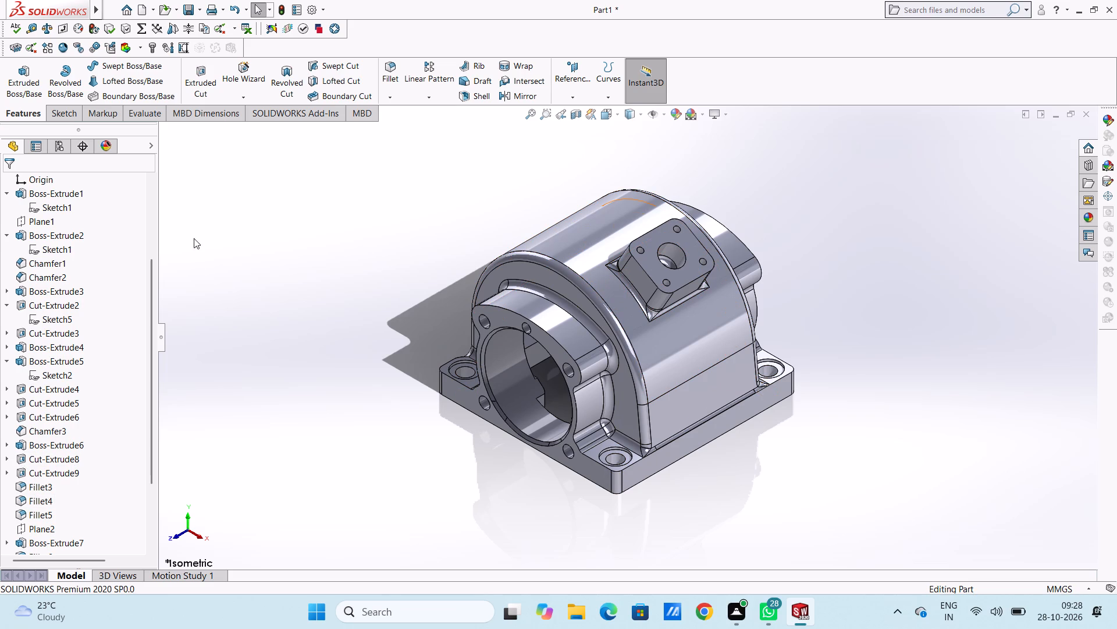
Apply an olive-yellow colour to the whole part with red 165, green 185 and blue 0.
{"action": "left_click", "coordinate": [672, 118]}
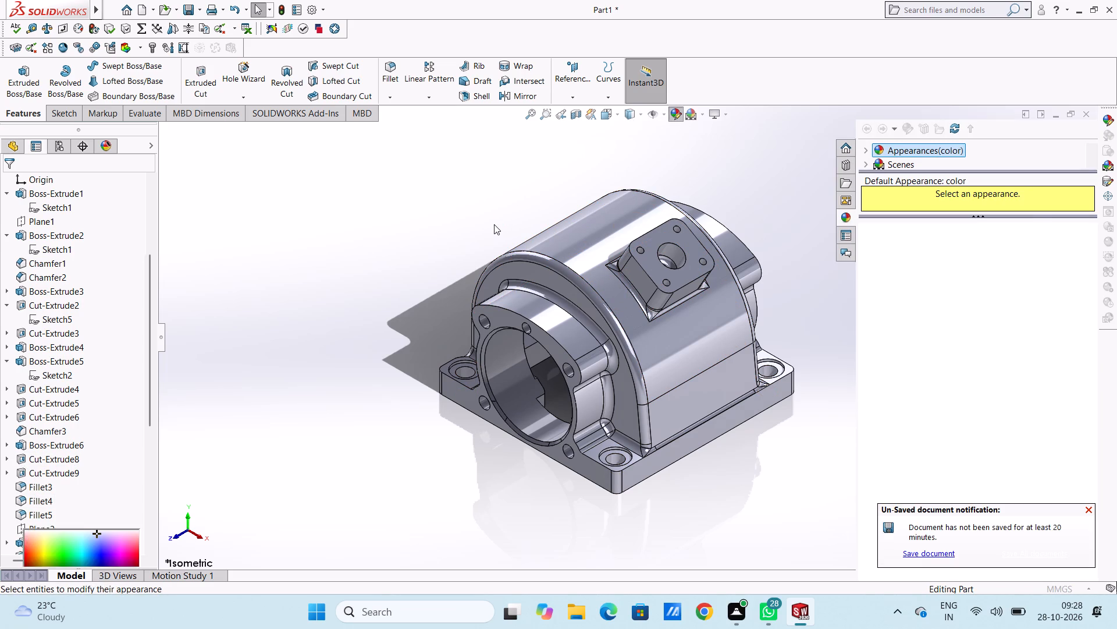
{"action": "scroll", "coordinate": [61, 469], "scroll_direction": "down", "scroll_amount": 1}
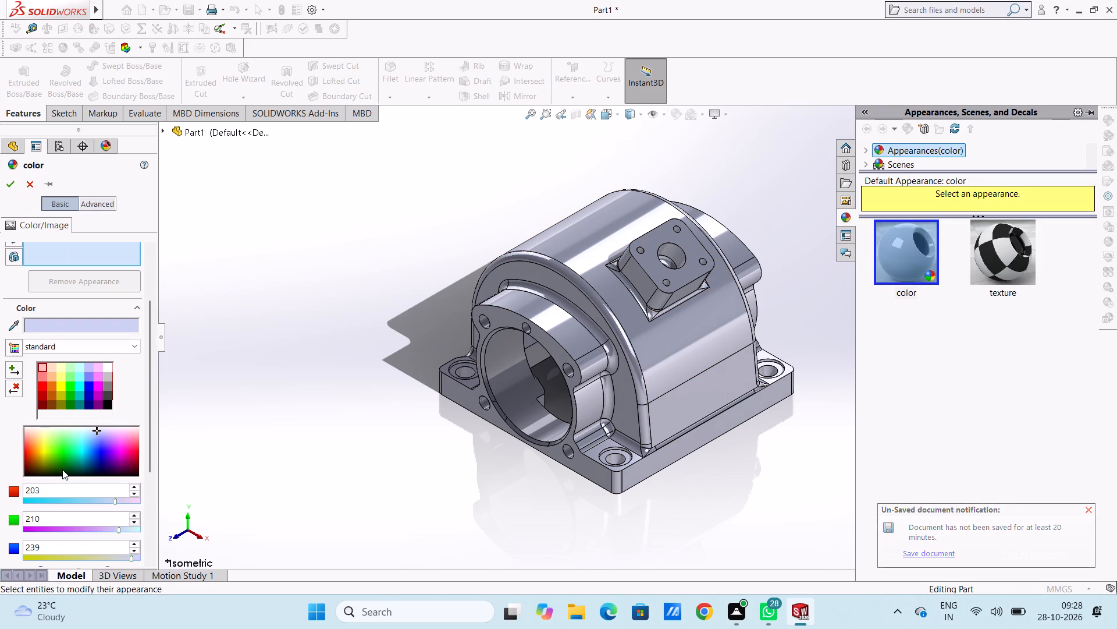
{"action": "left_click", "coordinate": [60, 380]}
{"action": "left_click", "coordinate": [60, 386]}
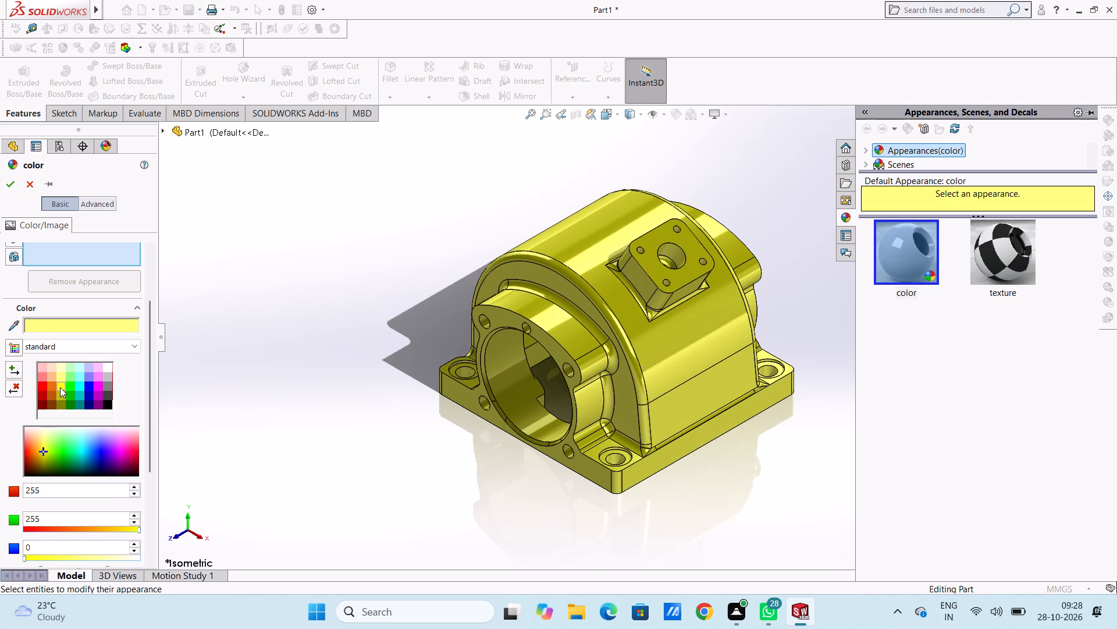
{"action": "left_click", "coordinate": [60, 392]}
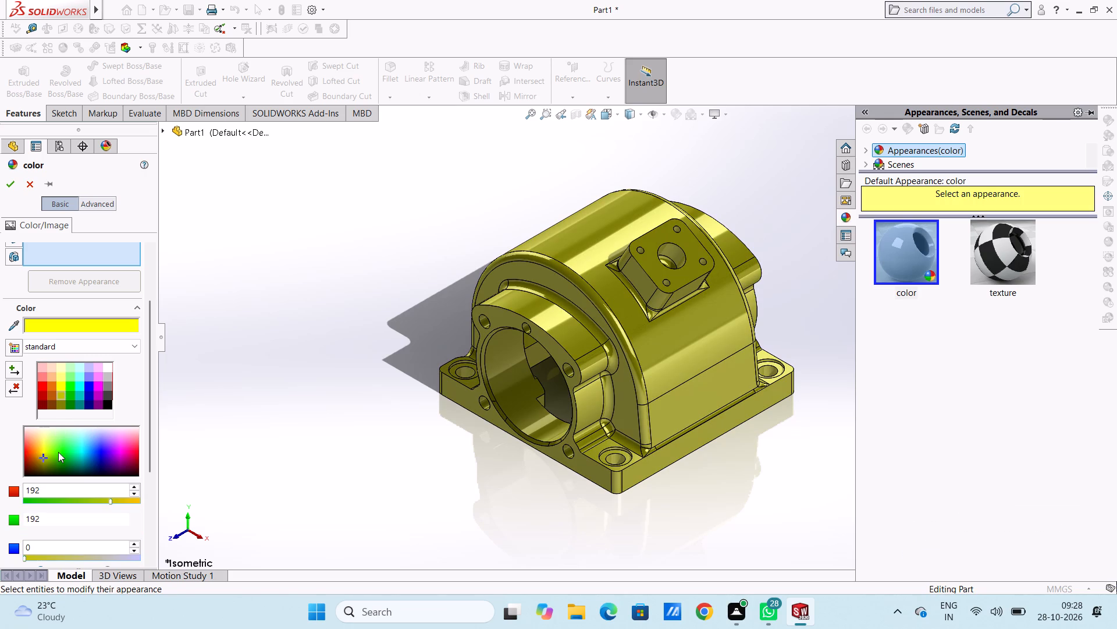
{"action": "left_click", "coordinate": [124, 531]}
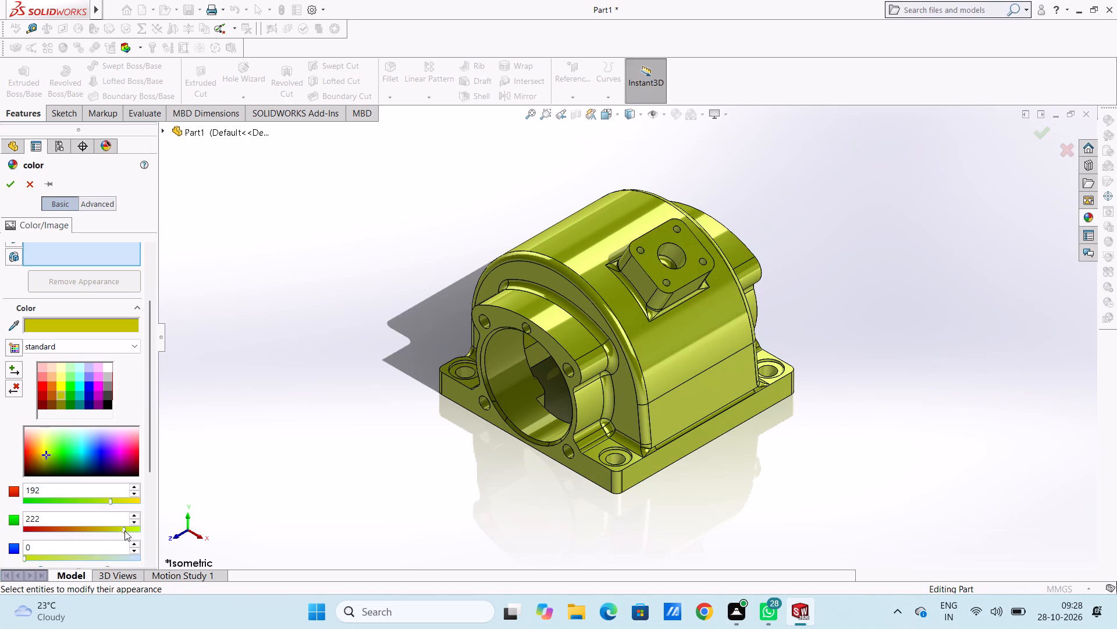
{"action": "left_click", "coordinate": [127, 501]}
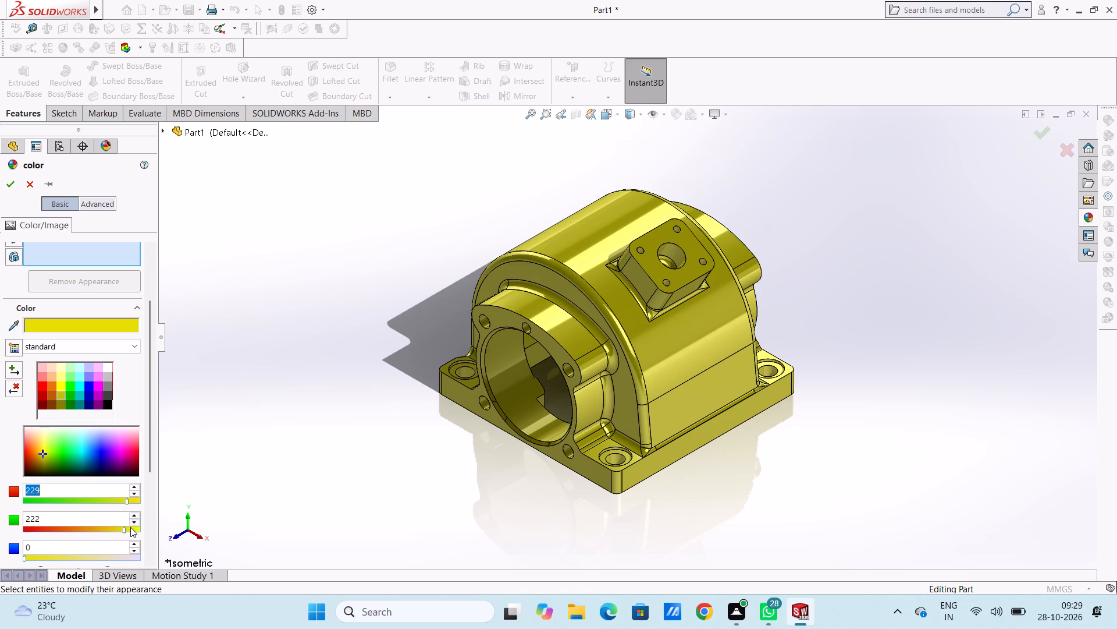
{"action": "left_click", "coordinate": [130, 527]}
{"action": "left_click", "coordinate": [111, 525]}
{"action": "left_click", "coordinate": [99, 503]}
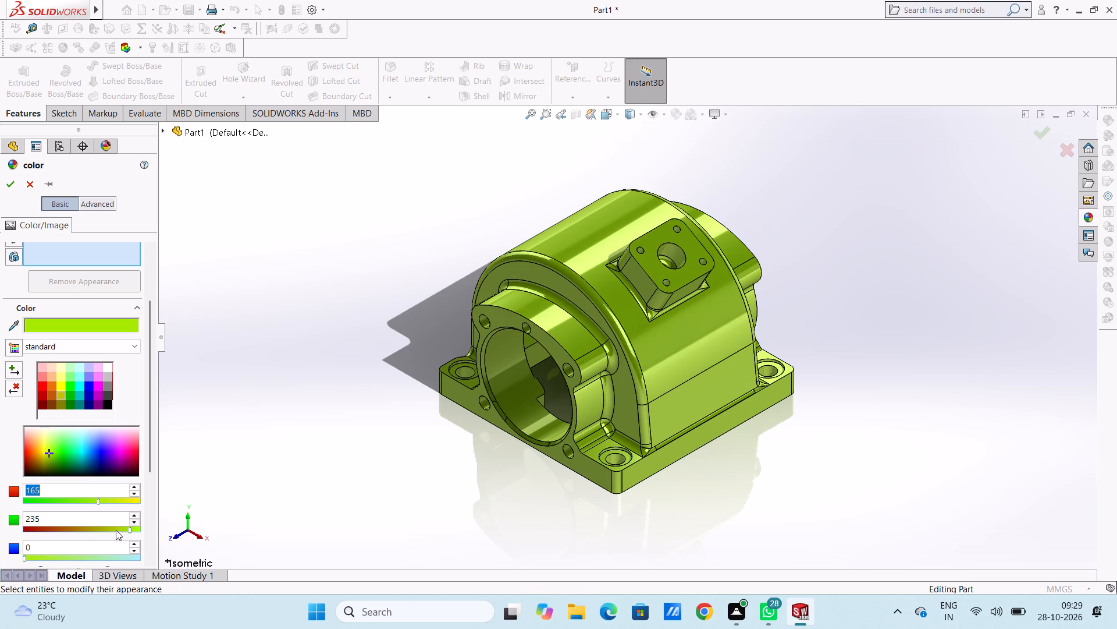
{"action": "left_click", "coordinate": [108, 529]}
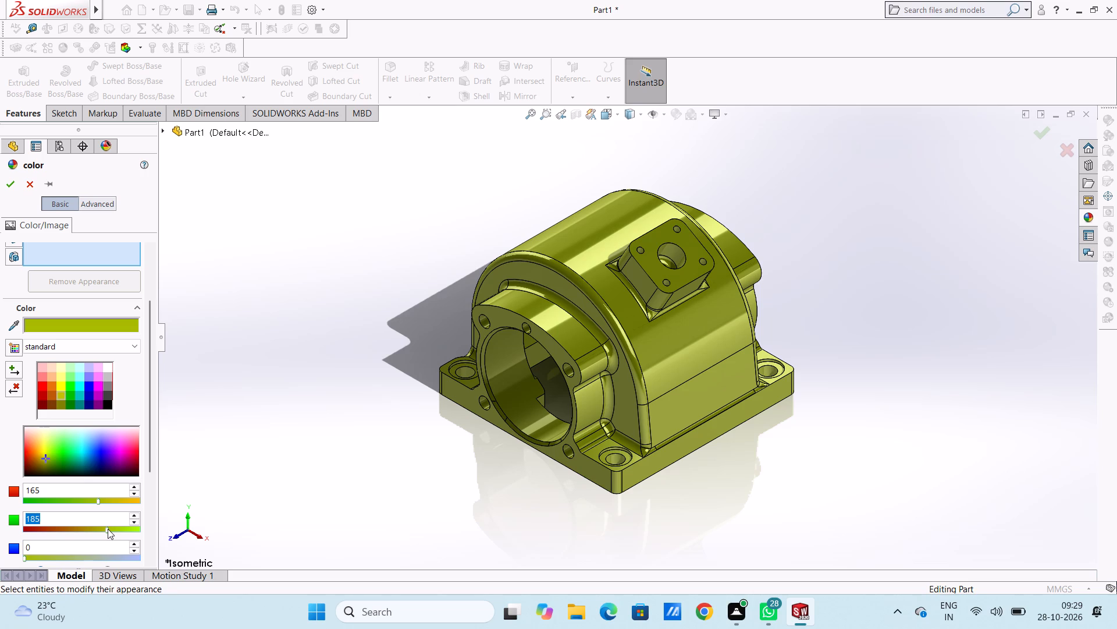
{"action": "left_click", "coordinate": [15, 182]}
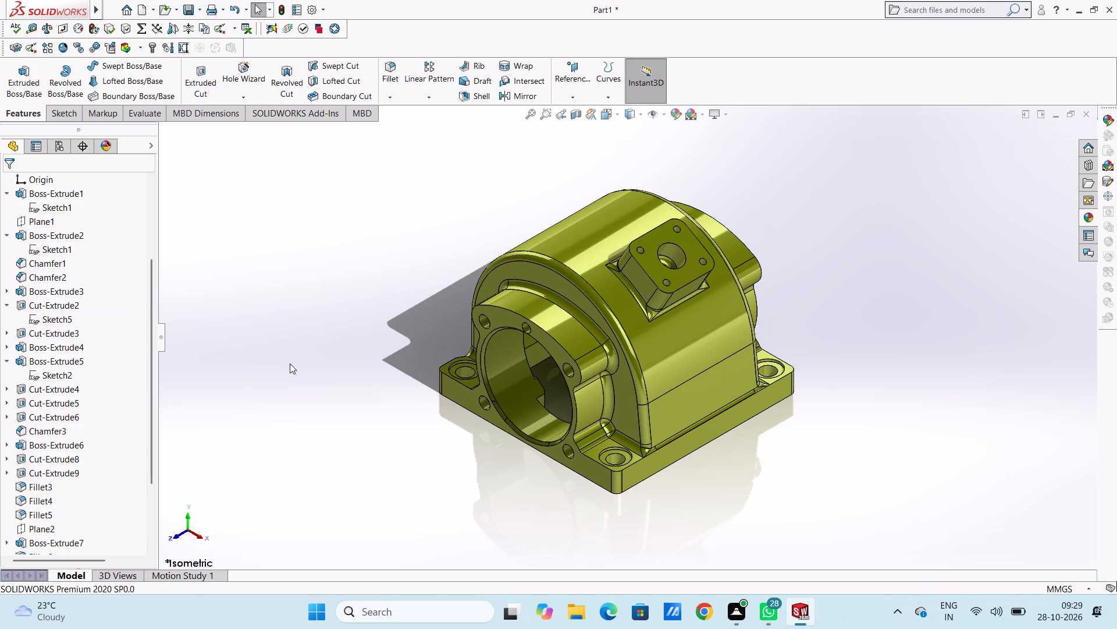
Set white as the face colour for the three inner faces of the square boss's stepped central hole.
{"action": "scroll", "coordinate": [433, 371], "scroll_direction": "down", "scroll_amount": 1}
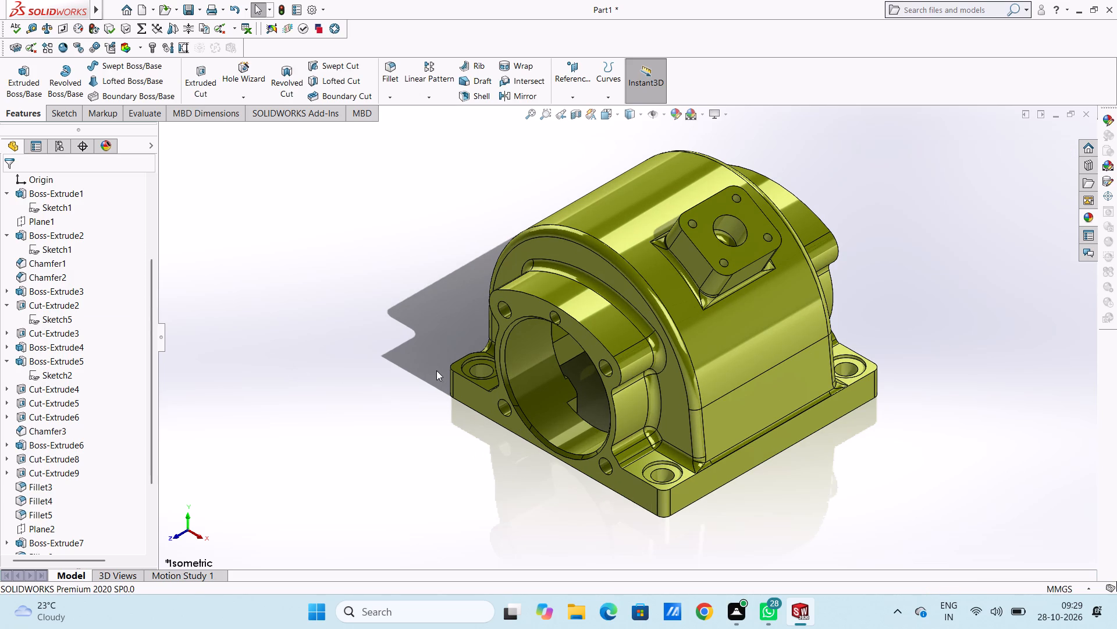
{"action": "scroll", "coordinate": [595, 301], "scroll_direction": "down", "scroll_amount": 1}
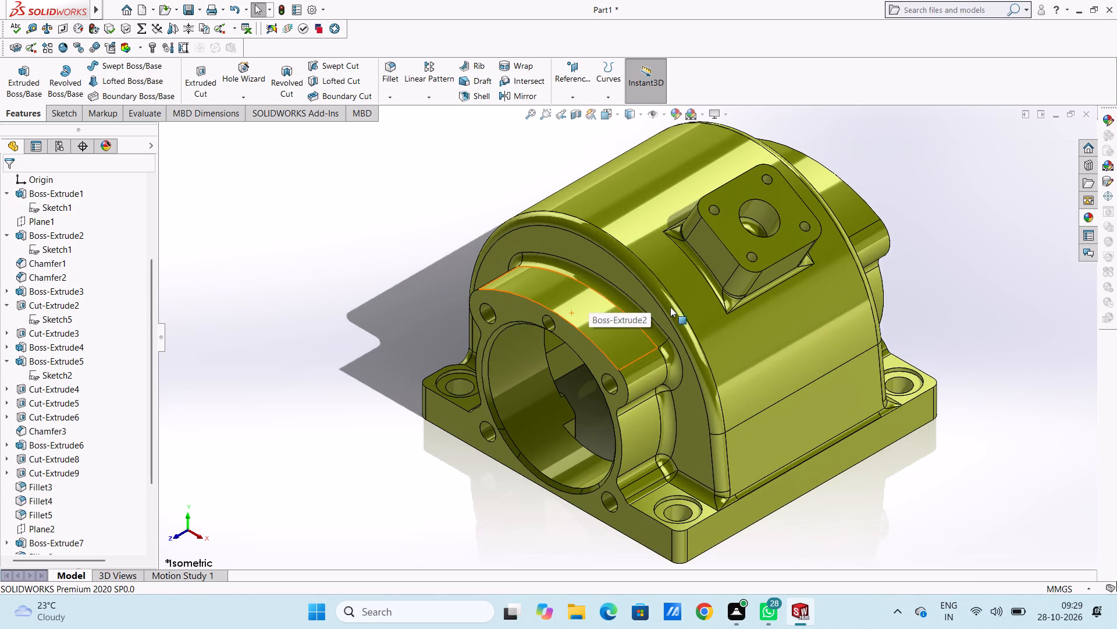
{"action": "scroll", "coordinate": [670, 306], "scroll_direction": "up", "scroll_amount": 2}
{"action": "scroll", "coordinate": [738, 245], "scroll_direction": "down", "scroll_amount": 2}
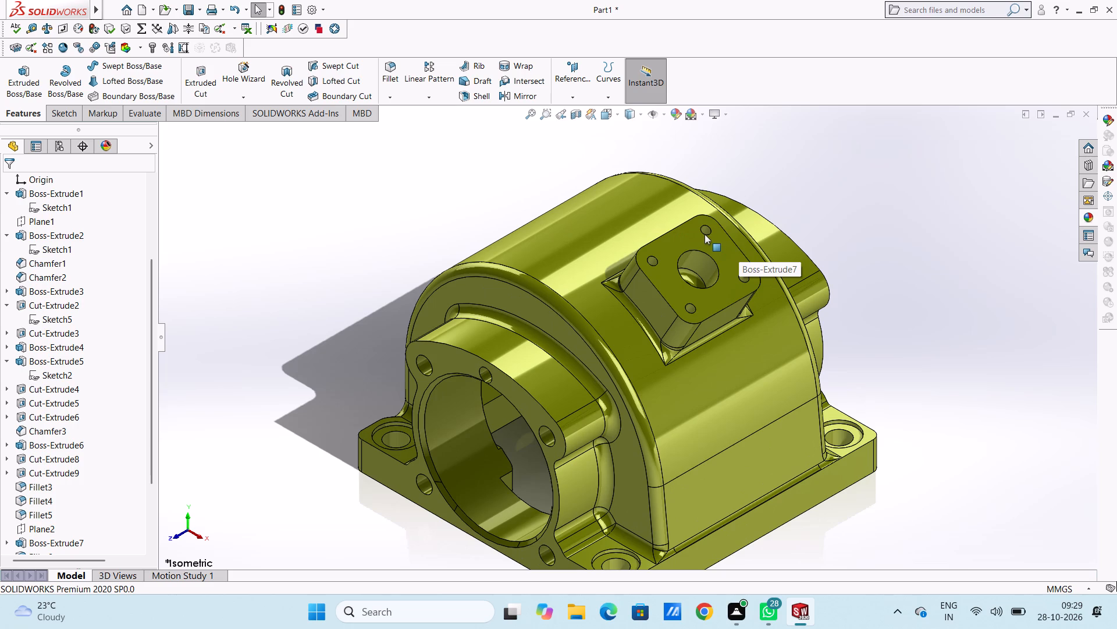
{"action": "scroll", "coordinate": [697, 253], "scroll_direction": "down", "scroll_amount": 1}
{"action": "left_click", "coordinate": [690, 267]}
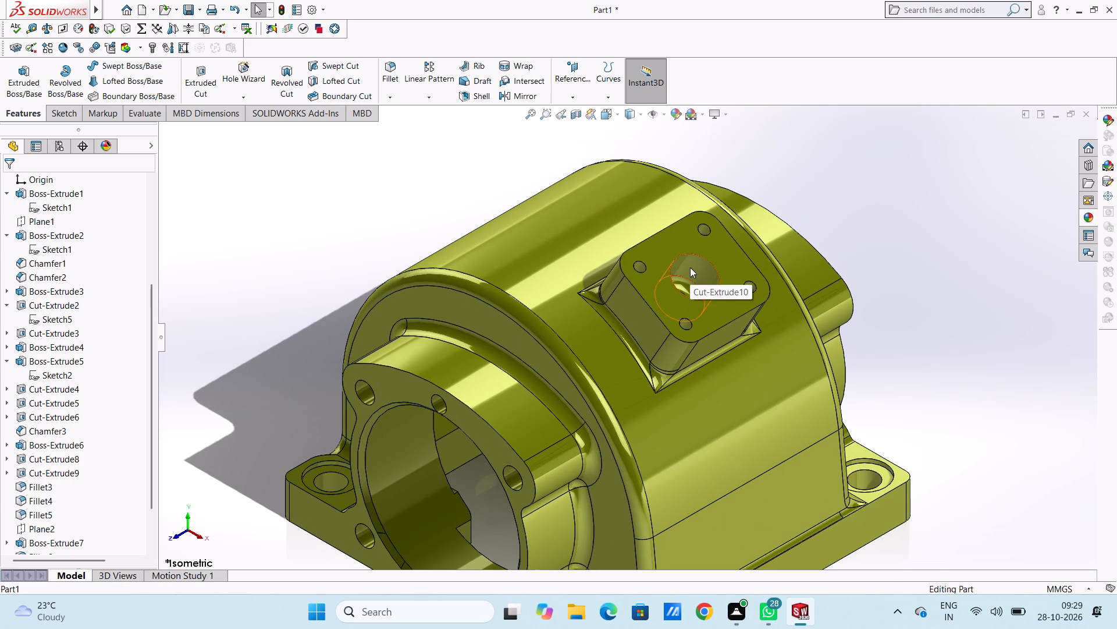
{"action": "left_click", "coordinate": [671, 116]}
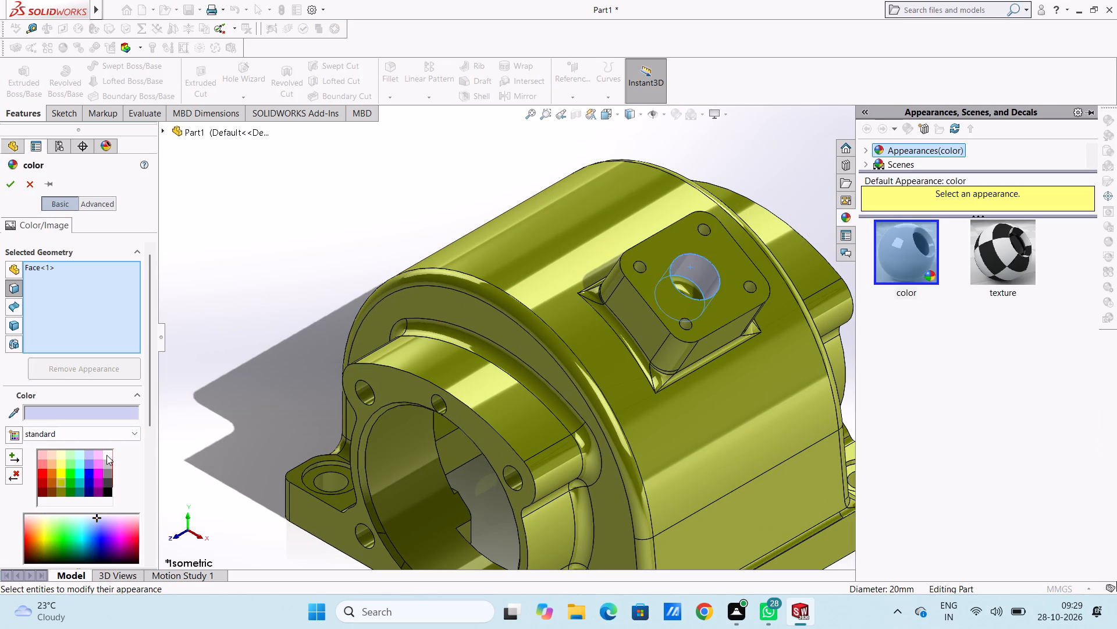
{"action": "left_click", "coordinate": [106, 454]}
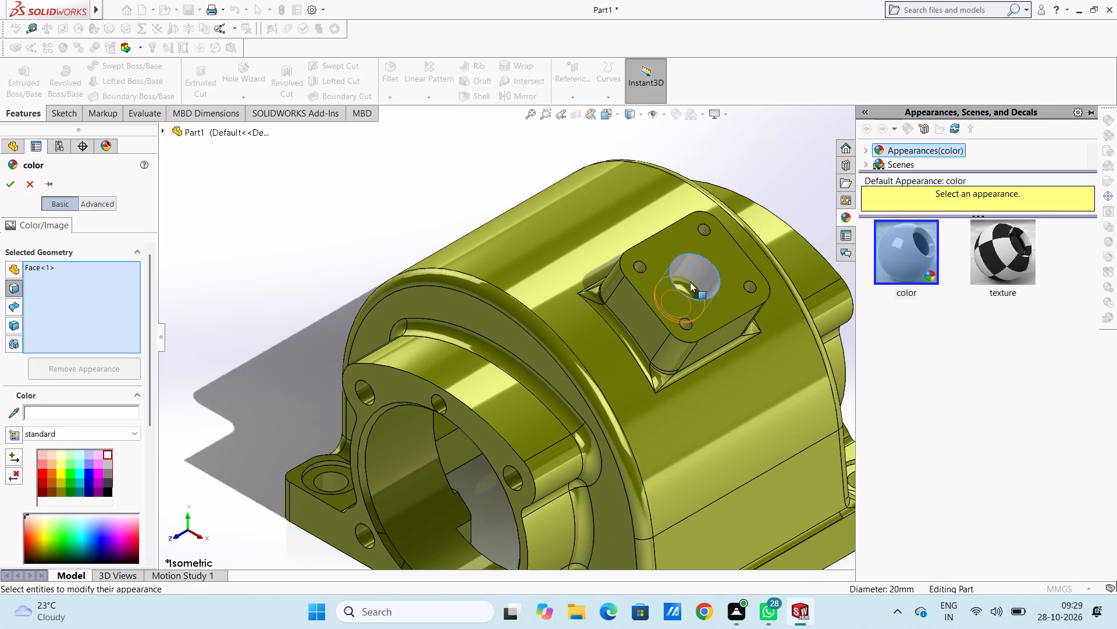
{"action": "left_click", "coordinate": [689, 281]}
{"action": "middle_click_drag", "start_coordinate": [680, 296], "coordinate": [664, 346]}
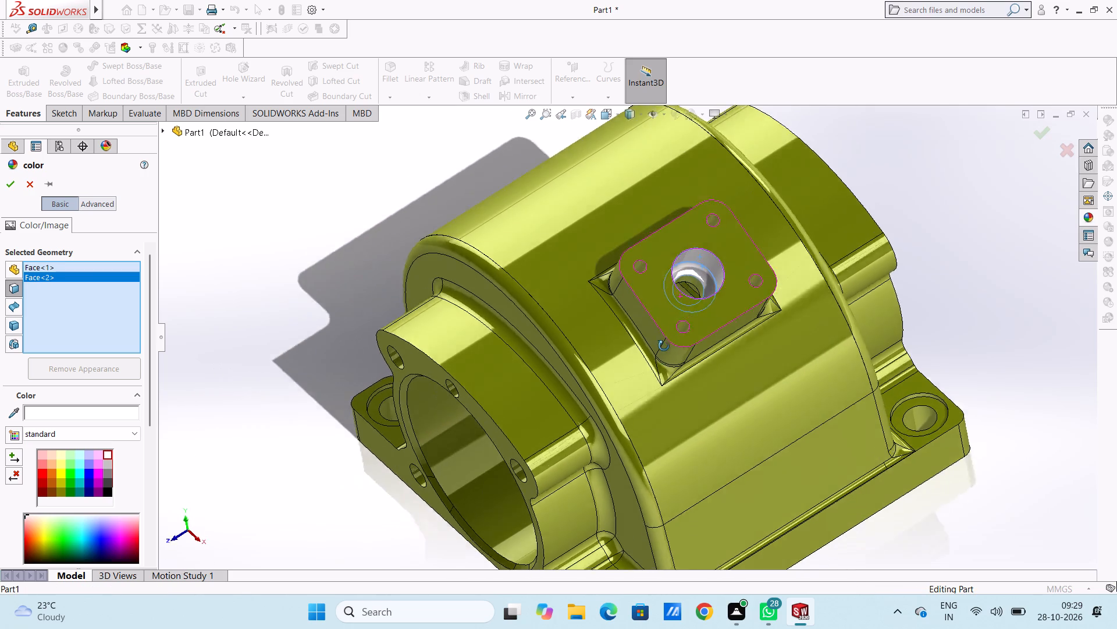
{"action": "middle_click_drag", "start_coordinate": [664, 346], "coordinate": [662, 359]}
{"action": "left_click", "coordinate": [696, 269]}
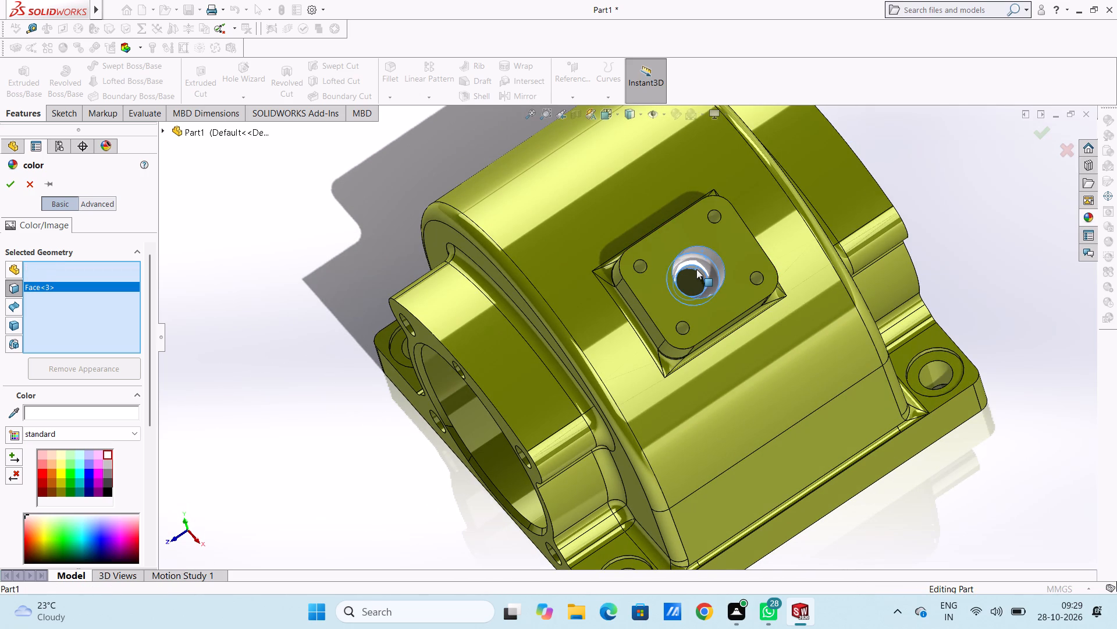
Add the inner faces of the four 5 mm bolt holes in the square boss to the white colour selection.
{"action": "left_click", "coordinate": [716, 214]}
{"action": "left_click", "coordinate": [756, 276]}
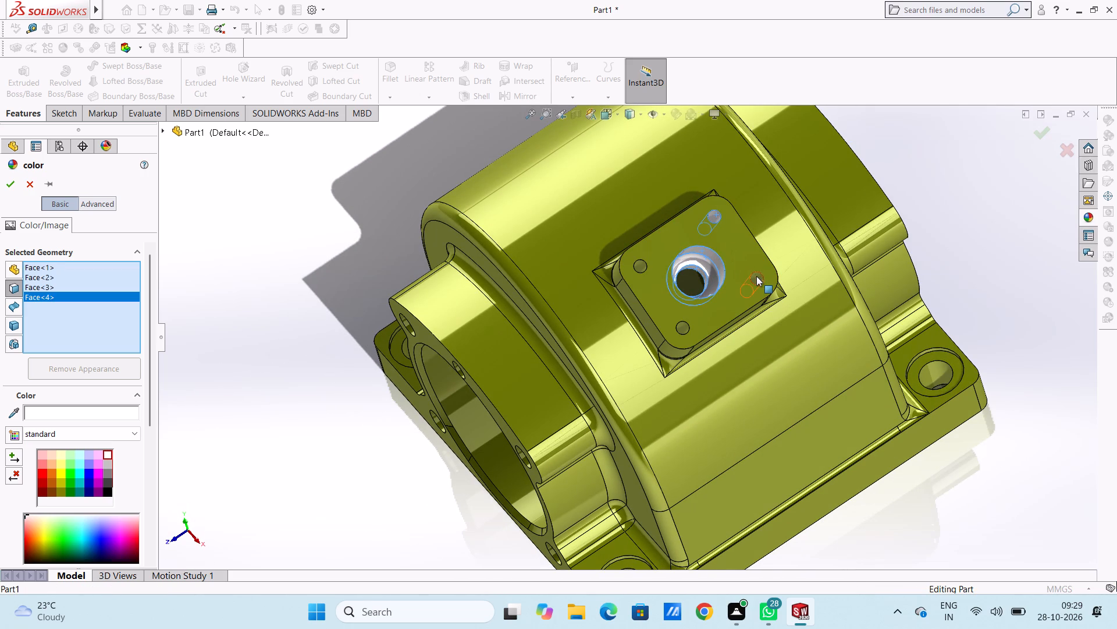
{"action": "left_click", "coordinate": [641, 266]}
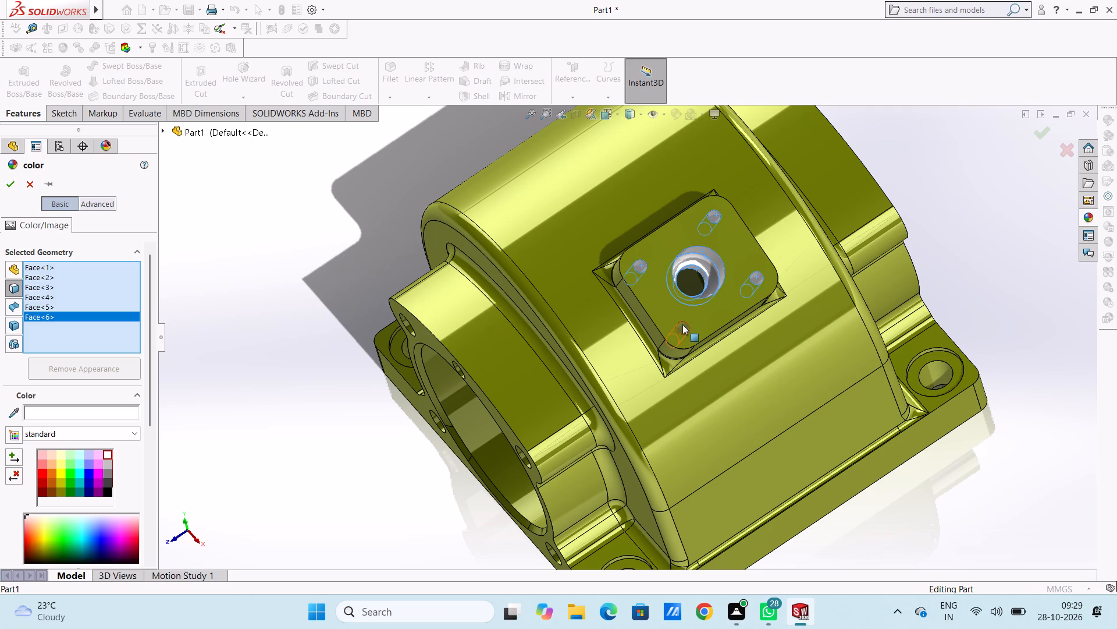
{"action": "left_click", "coordinate": [682, 325]}
Add the three faces of each of the two counterbored base holes beside the front flange to the white colour selection.
{"action": "middle_click_drag", "start_coordinate": [681, 361], "coordinate": [704, 286]}
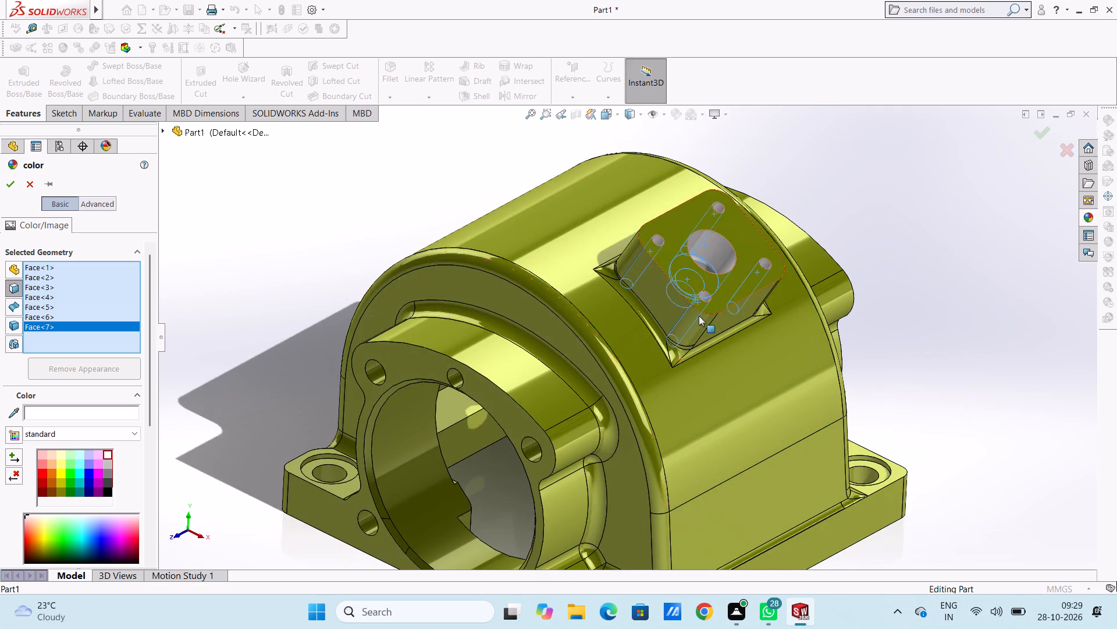
{"action": "scroll", "coordinate": [681, 345], "scroll_direction": "up", "scroll_amount": 5}
{"action": "scroll", "coordinate": [595, 416], "scroll_direction": "down", "scroll_amount": 4}
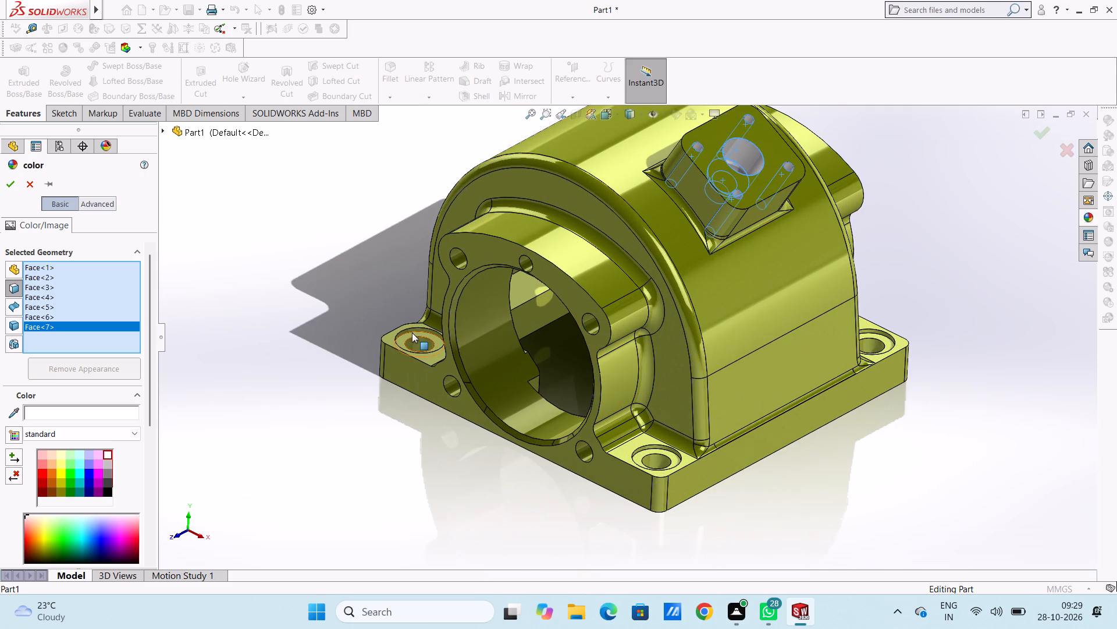
{"action": "left_click", "coordinate": [412, 333]}
{"action": "left_click", "coordinate": [419, 340]}
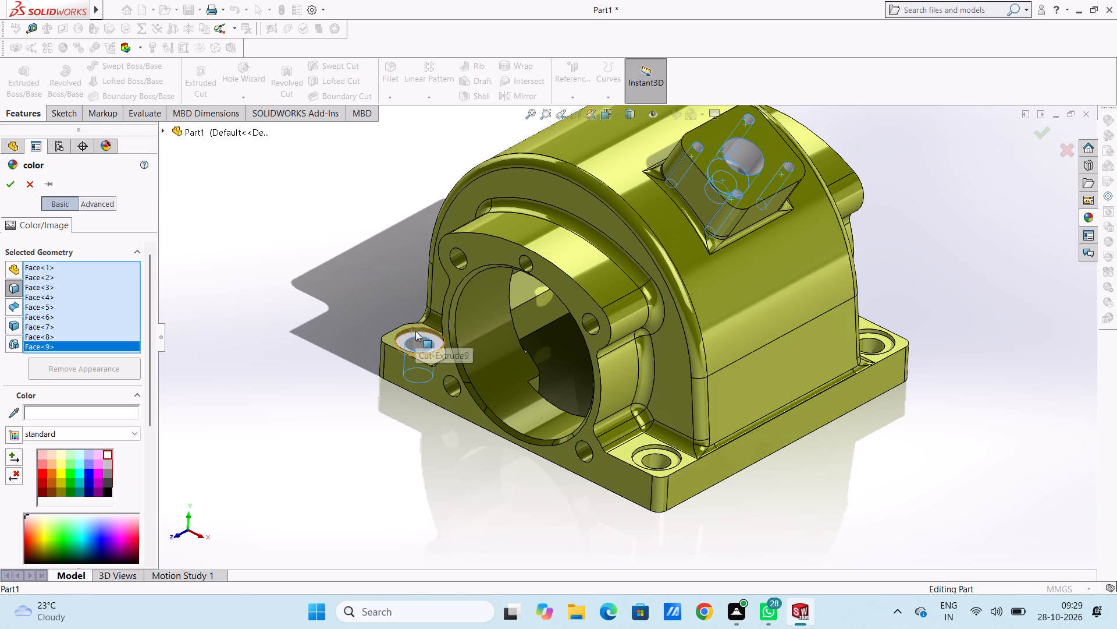
{"action": "left_click", "coordinate": [415, 331]}
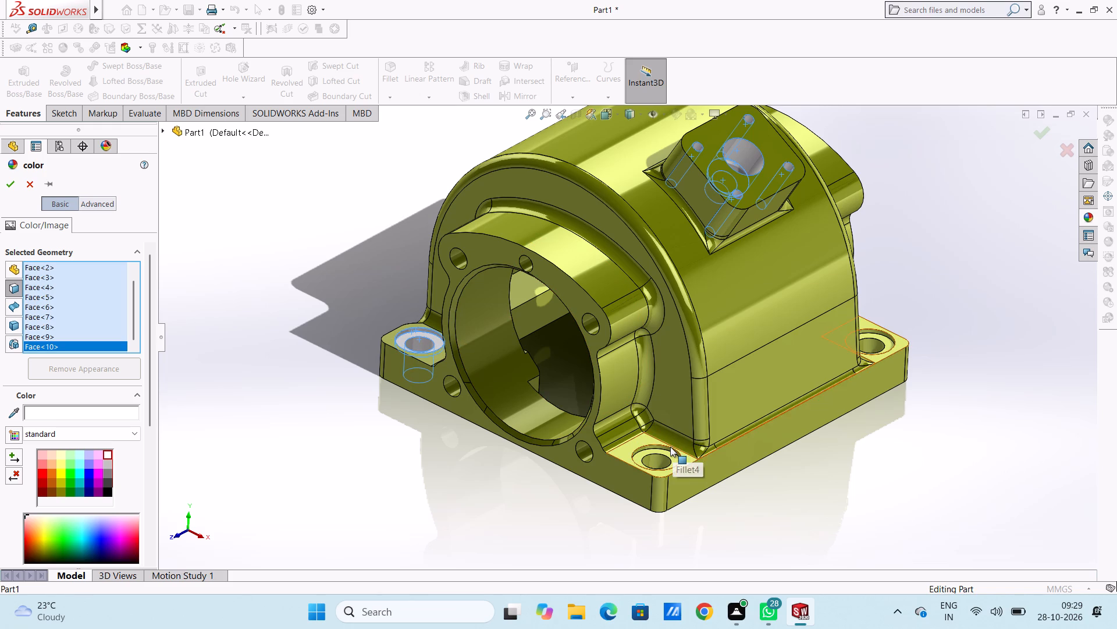
{"action": "left_click", "coordinate": [670, 447]}
{"action": "left_click", "coordinate": [669, 453]}
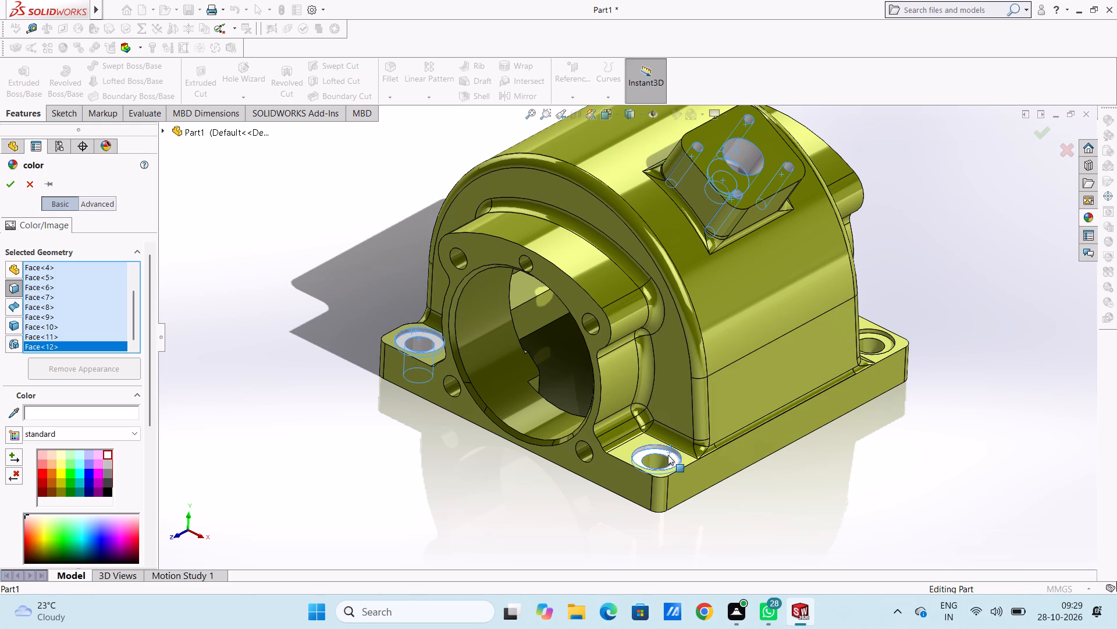
{"action": "left_click", "coordinate": [660, 459]}
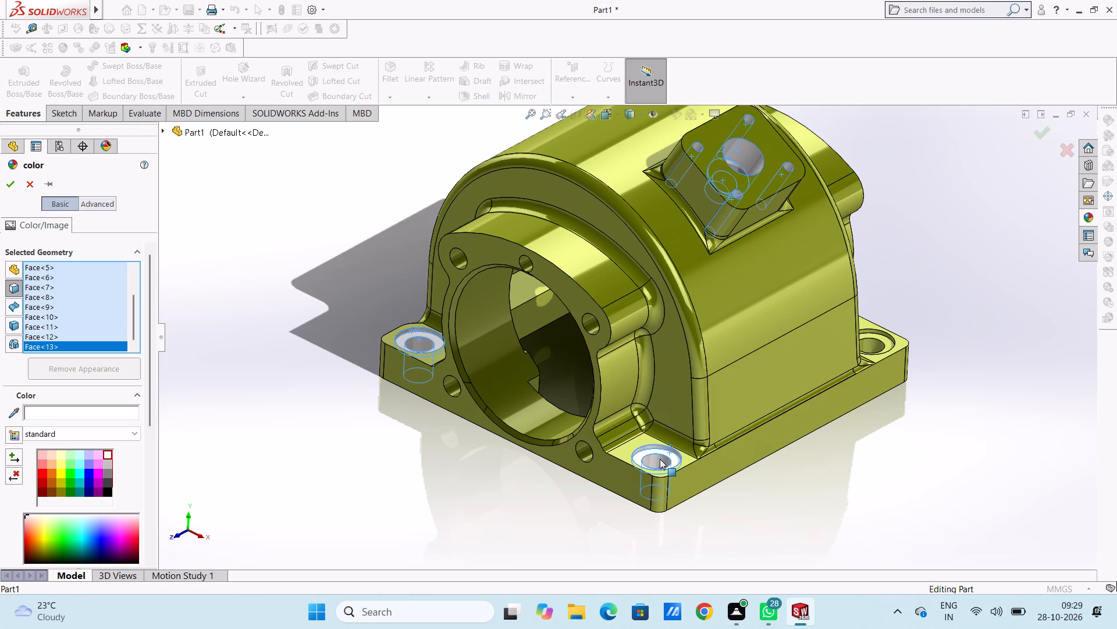
Add the inner faces of the five bolt holes in the front round flange to the white colour selection.
{"action": "left_click", "coordinate": [454, 256]}
{"action": "left_click", "coordinate": [524, 264]}
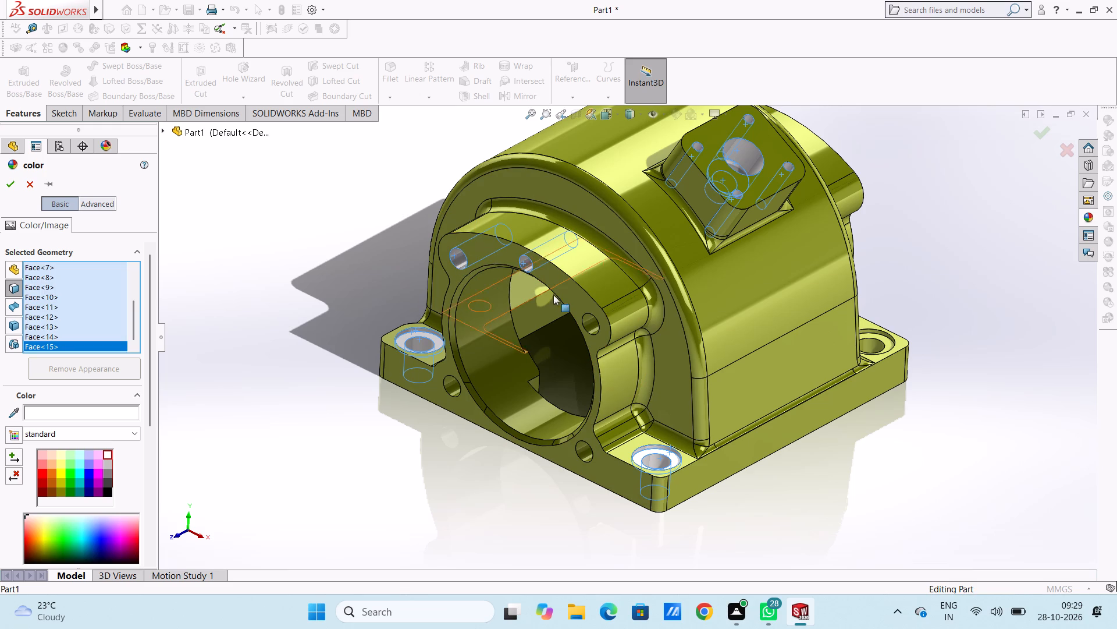
{"action": "left_click", "coordinate": [588, 326]}
{"action": "left_click", "coordinate": [447, 388]}
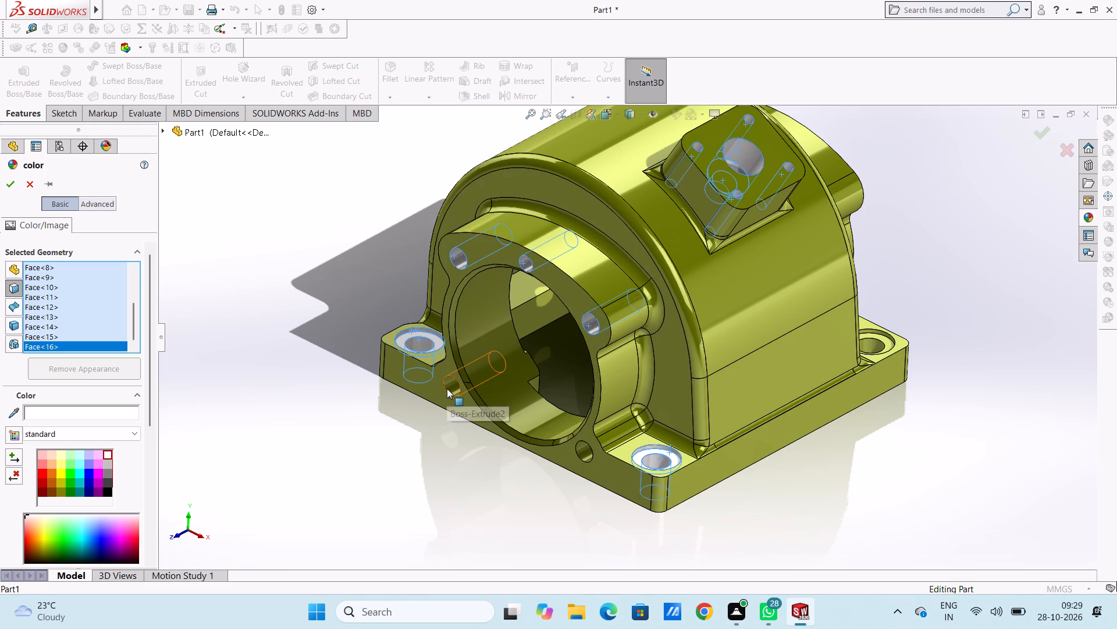
{"action": "left_click", "coordinate": [581, 448]}
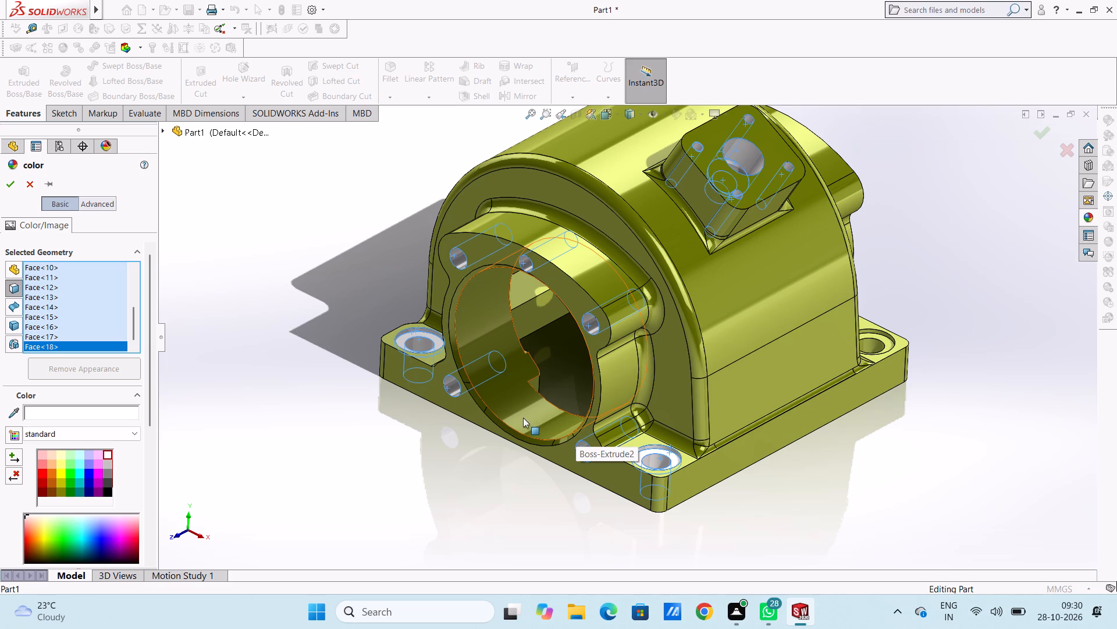
Add the four chamfer faces around the front flange's large bore to the white colour selection.
{"action": "left_click", "coordinate": [497, 419]}
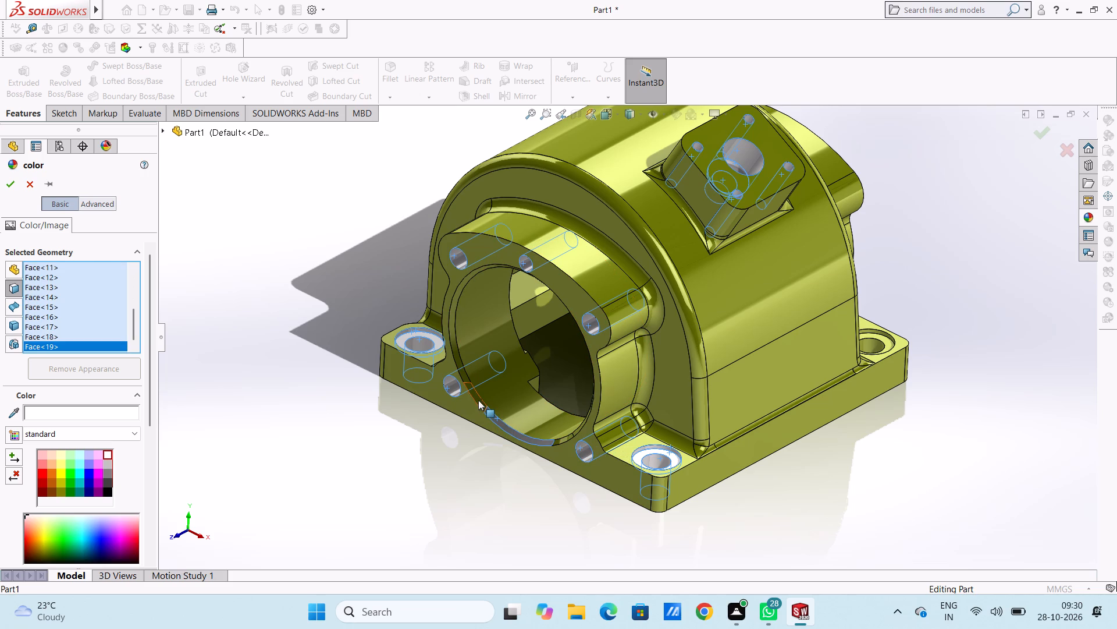
{"action": "left_click", "coordinate": [478, 400]}
{"action": "left_click", "coordinate": [453, 337]}
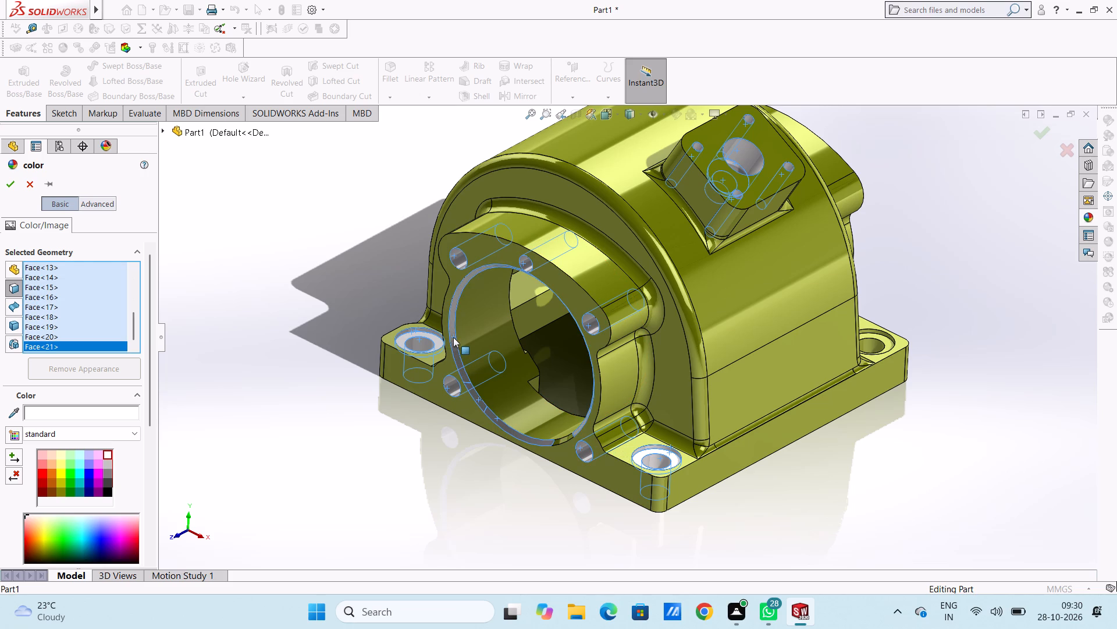
{"action": "left_click", "coordinate": [565, 440]}
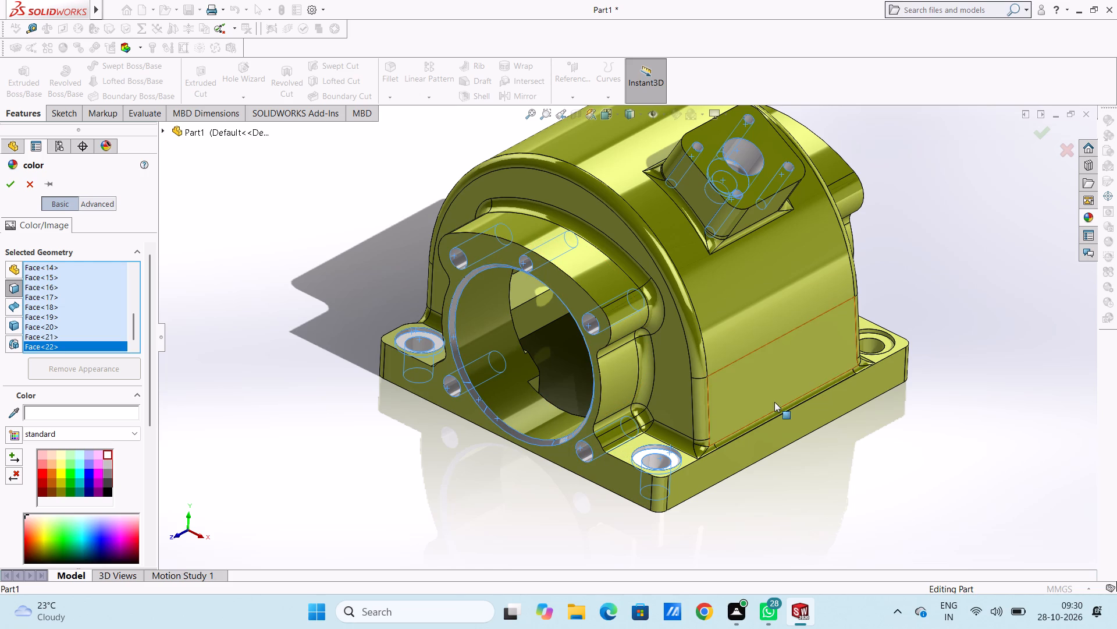
Add the three faces of the rear counterbored base hole on the square boss side to the white colour selection.
{"action": "middle_click_drag", "start_coordinate": [878, 273], "coordinate": [832, 338]}
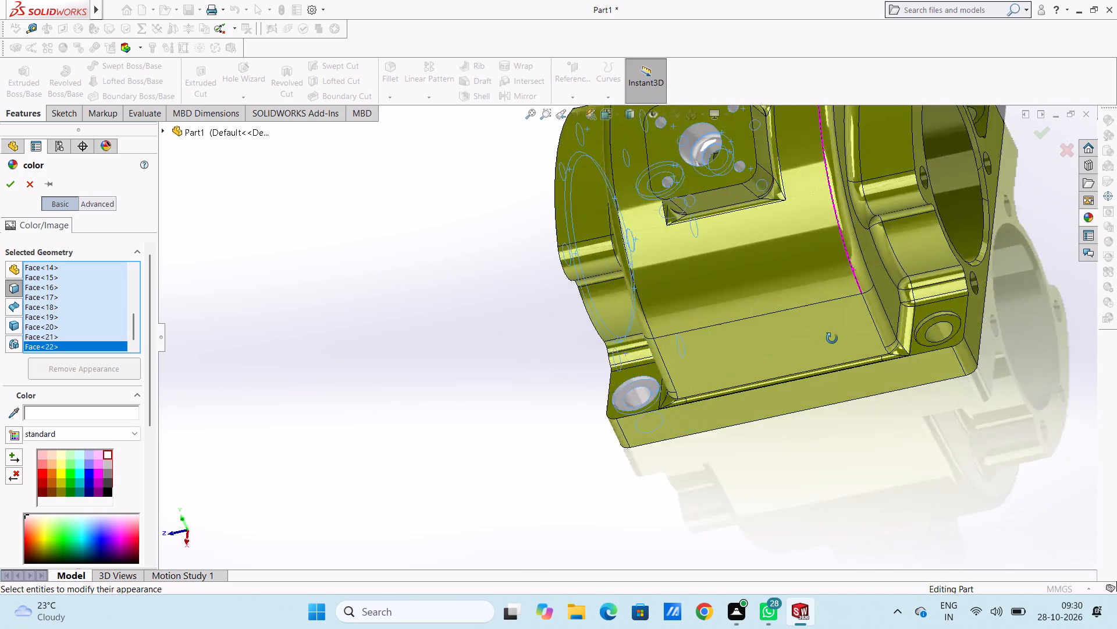
{"action": "middle_click_drag", "start_coordinate": [832, 338], "coordinate": [855, 337]}
{"action": "scroll", "coordinate": [940, 309], "scroll_direction": "down", "scroll_amount": 3}
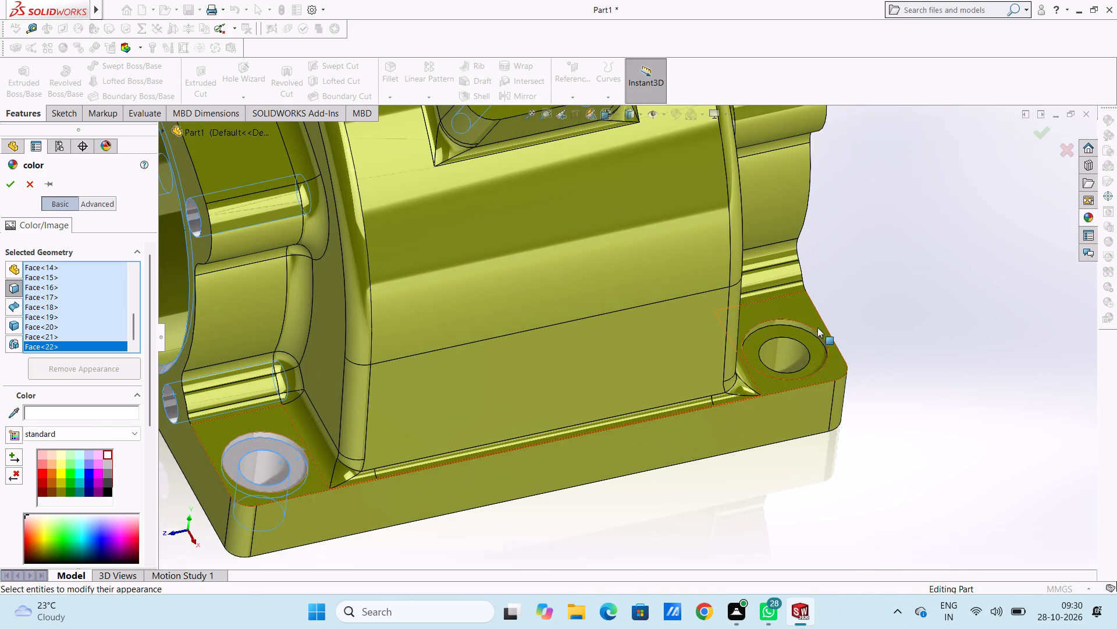
{"action": "left_click", "coordinate": [800, 327]}
{"action": "left_click", "coordinate": [802, 338]}
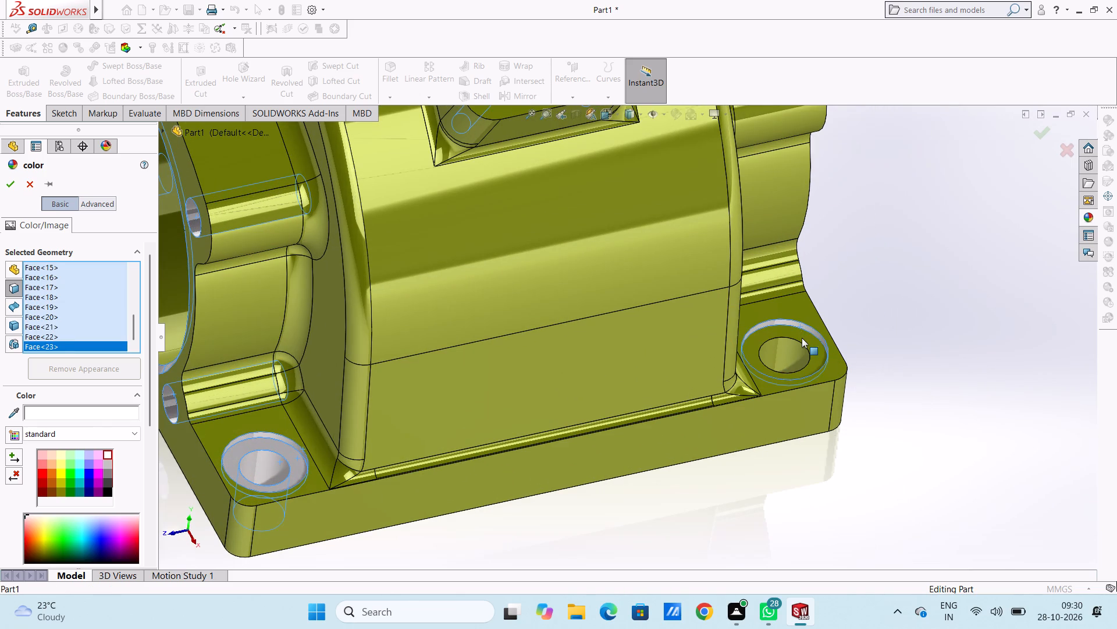
{"action": "left_click", "coordinate": [795, 348]}
Add the inner faces of the five bolt holes in the rear round flange to the white colour selection.
{"action": "scroll", "coordinate": [875, 265], "scroll_direction": "up", "scroll_amount": 5}
{"action": "middle_click_drag", "start_coordinate": [814, 268], "coordinate": [807, 266]}
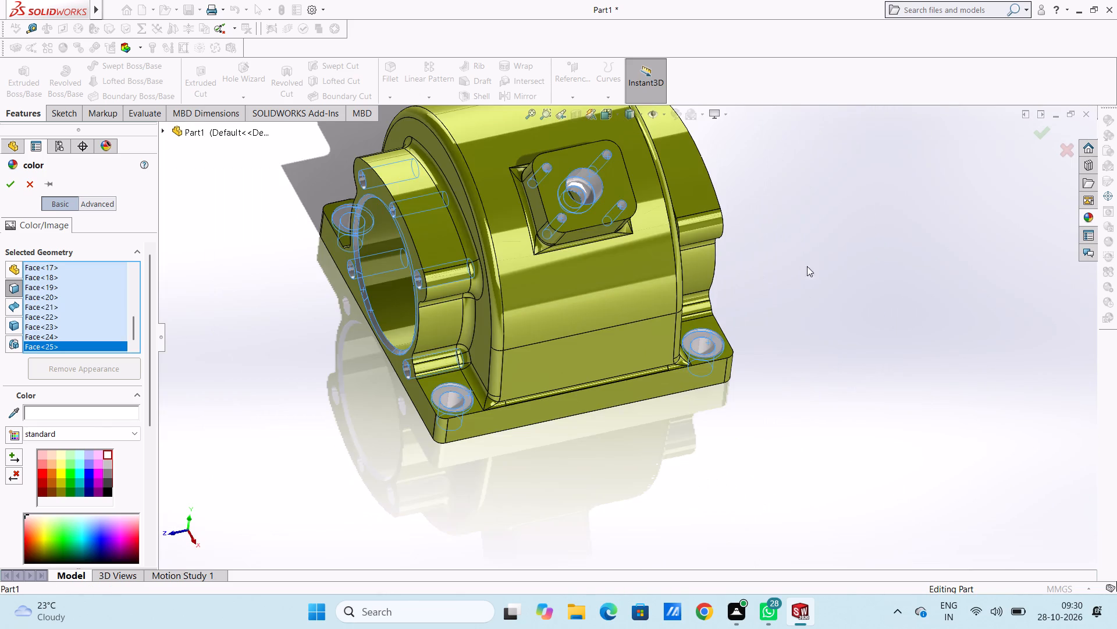
{"action": "middle_click_drag", "start_coordinate": [807, 266], "coordinate": [707, 303]}
{"action": "scroll", "coordinate": [721, 186], "scroll_direction": "down", "scroll_amount": 4}
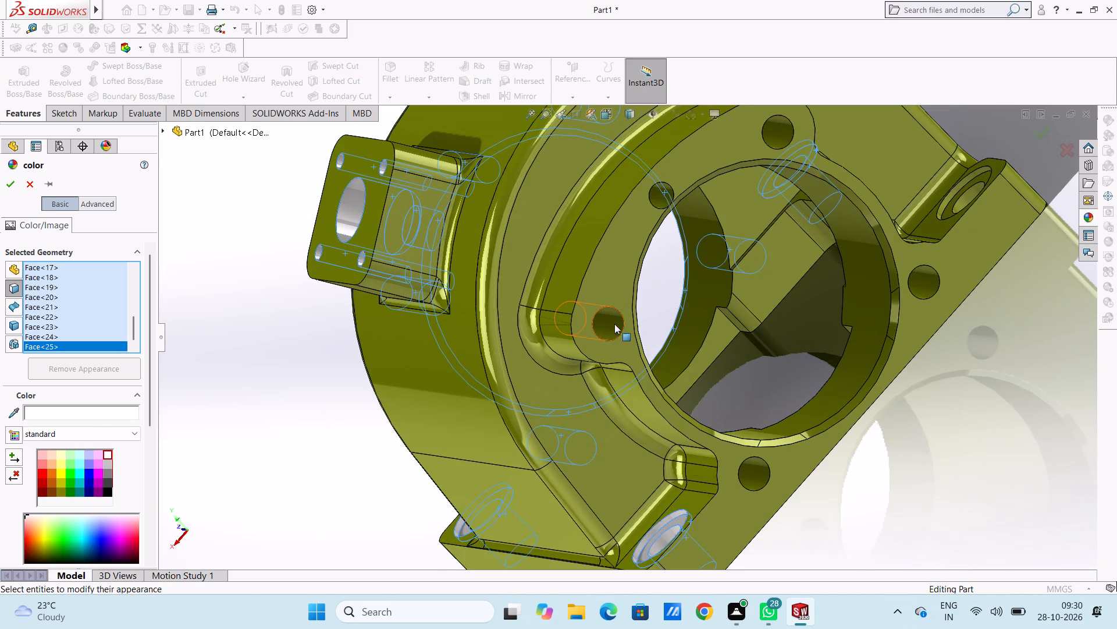
{"action": "left_click", "coordinate": [614, 324]}
{"action": "left_click", "coordinate": [658, 190]}
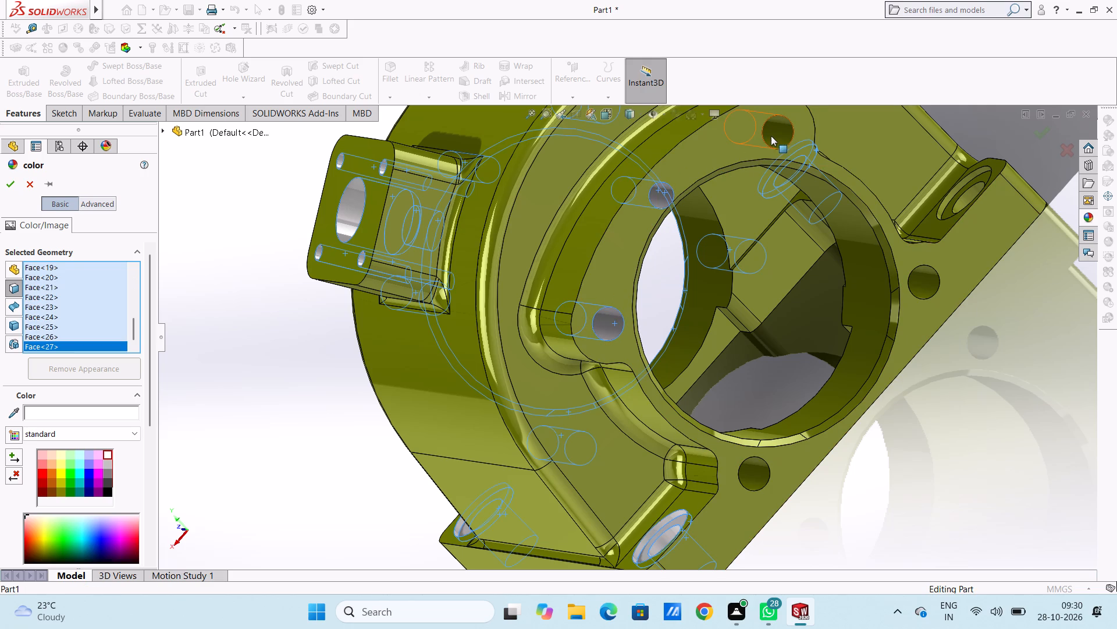
{"action": "left_click", "coordinate": [770, 136]}
{"action": "left_click", "coordinate": [921, 281]}
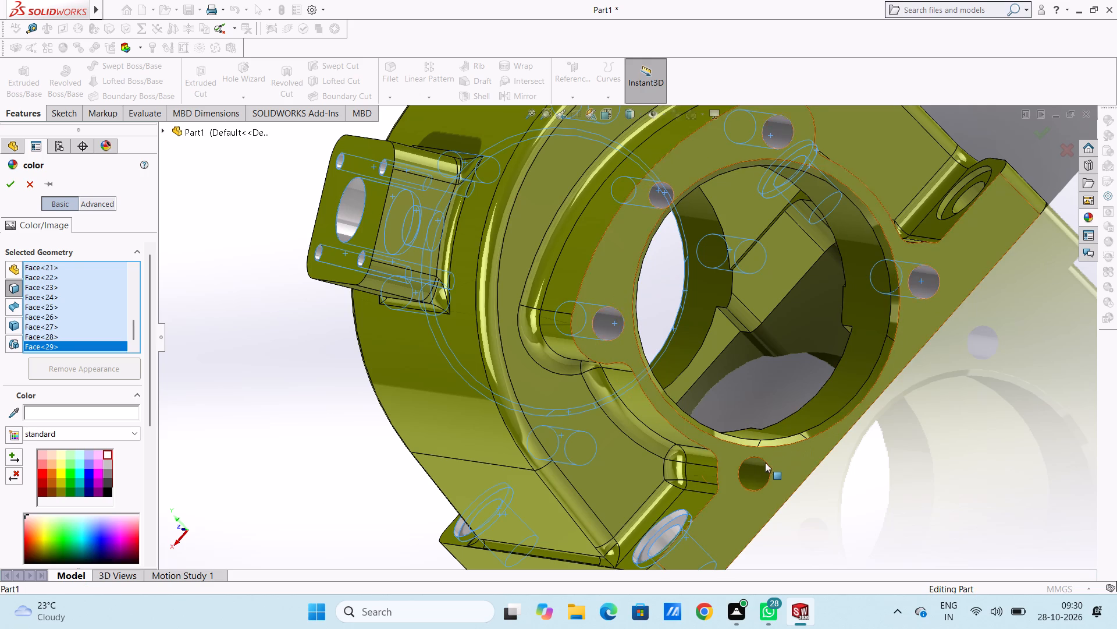
{"action": "left_click", "coordinate": [755, 475]}
Add the four chamfer faces around the rear flange's large bore to the white colour selection.
{"action": "left_click", "coordinate": [773, 444]}
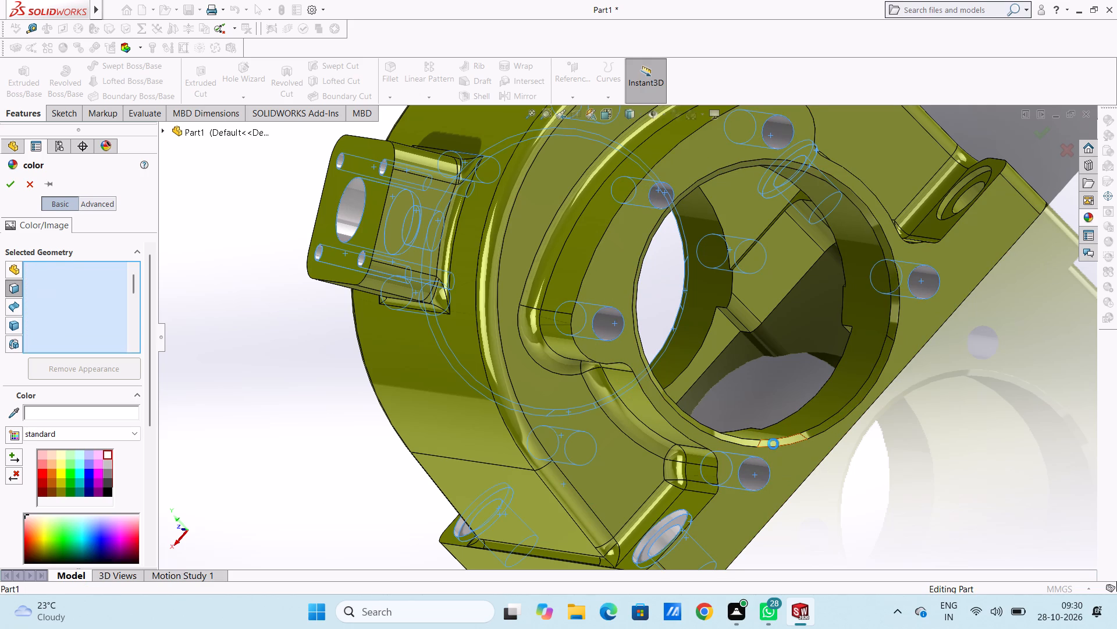
{"action": "left_click", "coordinate": [823, 427]}
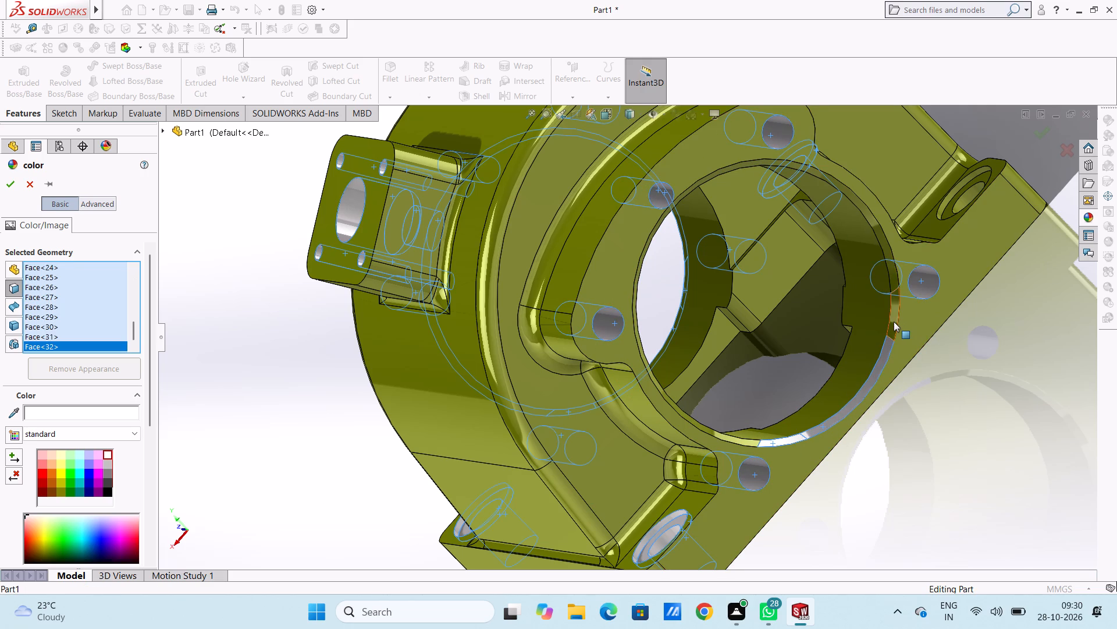
{"action": "left_click", "coordinate": [894, 321]}
{"action": "left_click", "coordinate": [891, 279]}
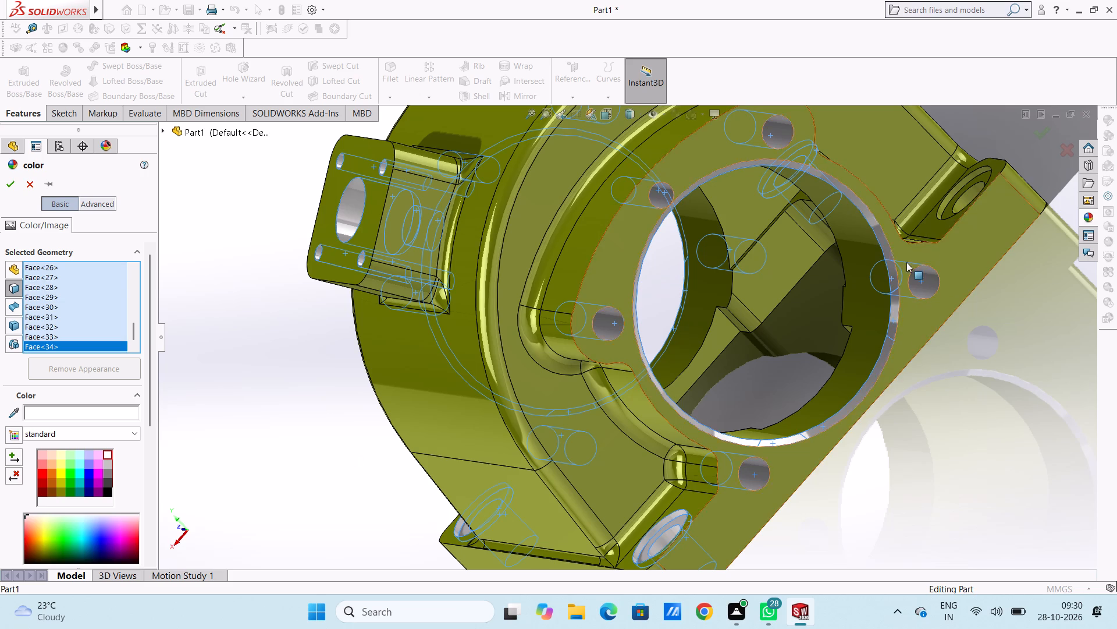
Add the three faces of the last counterbored base hole to the selection and apply the white face colour.
{"action": "left_click", "coordinate": [948, 194]}
{"action": "left_click", "coordinate": [954, 198]}
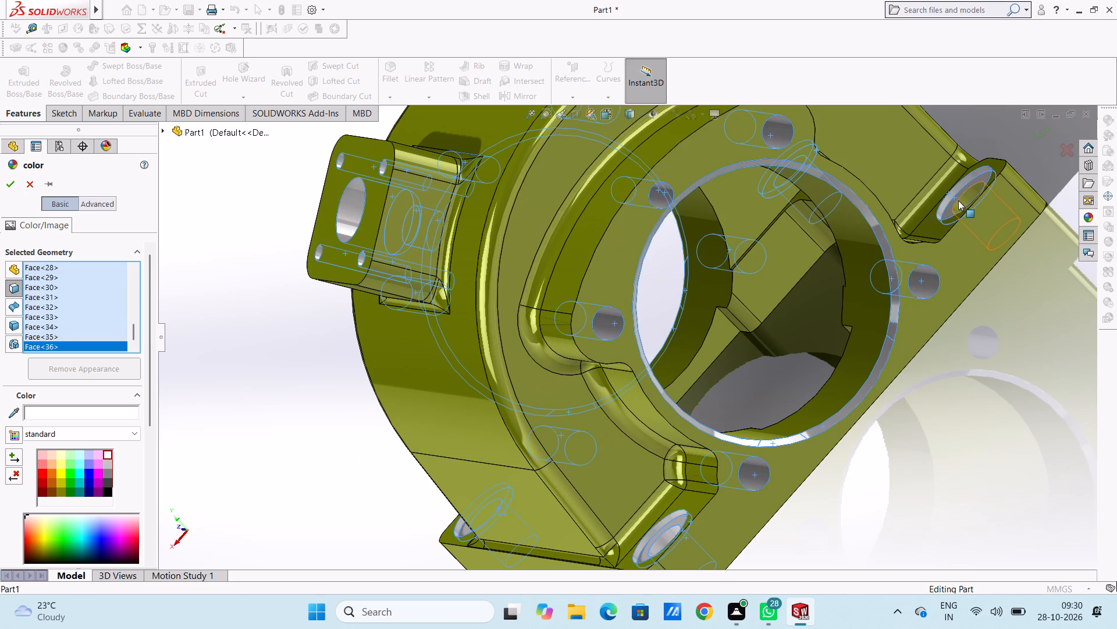
{"action": "left_click", "coordinate": [958, 200]}
{"action": "scroll", "coordinate": [987, 313], "scroll_direction": "up", "scroll_amount": 4}
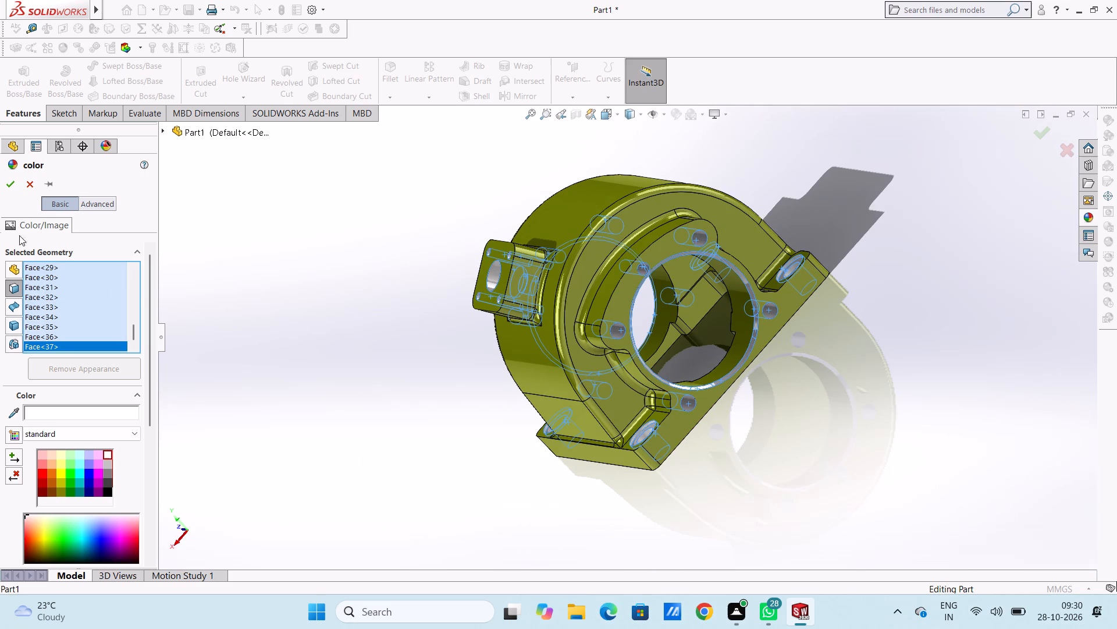
{"action": "left_click", "coordinate": [12, 186]}
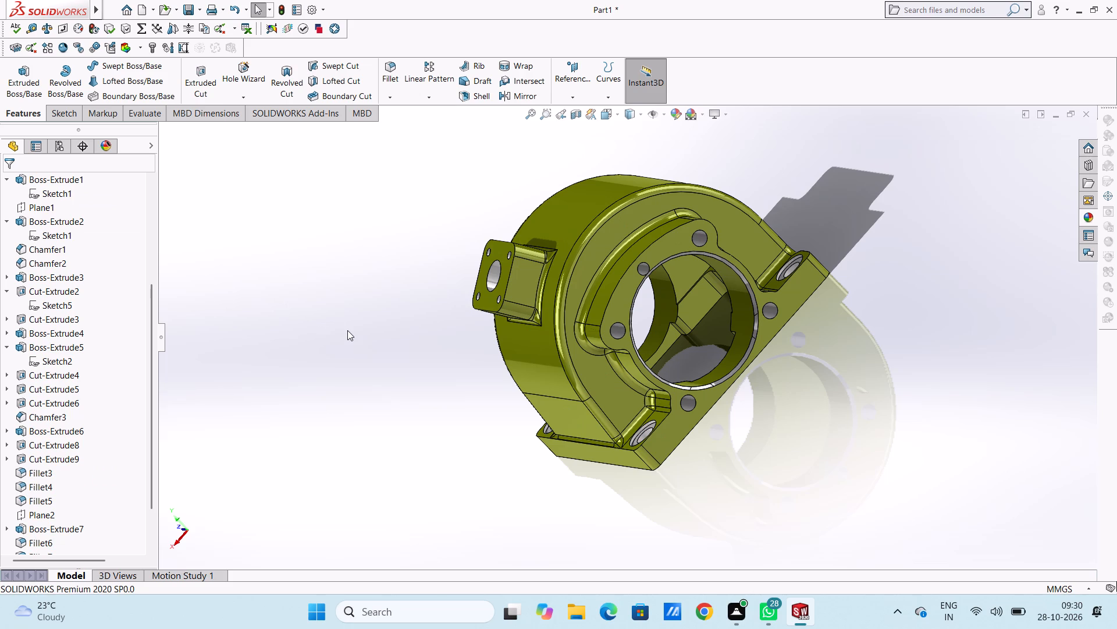
Inspect the housing's interior in a section view offset 69 mm from the Front Plane, then return to the full isometric view.
{"action": "key", "text": "ctrl+7"}
{"action": "scroll", "coordinate": [514, 359], "scroll_direction": "up", "scroll_amount": 4}
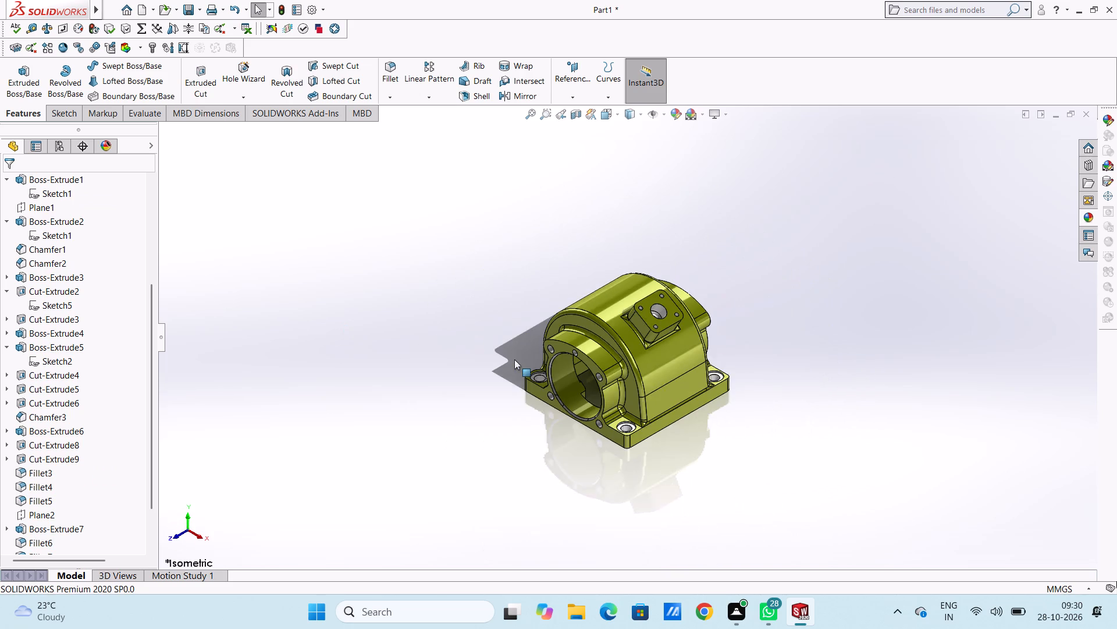
{"action": "scroll", "coordinate": [616, 425], "scroll_direction": "down", "scroll_amount": 2}
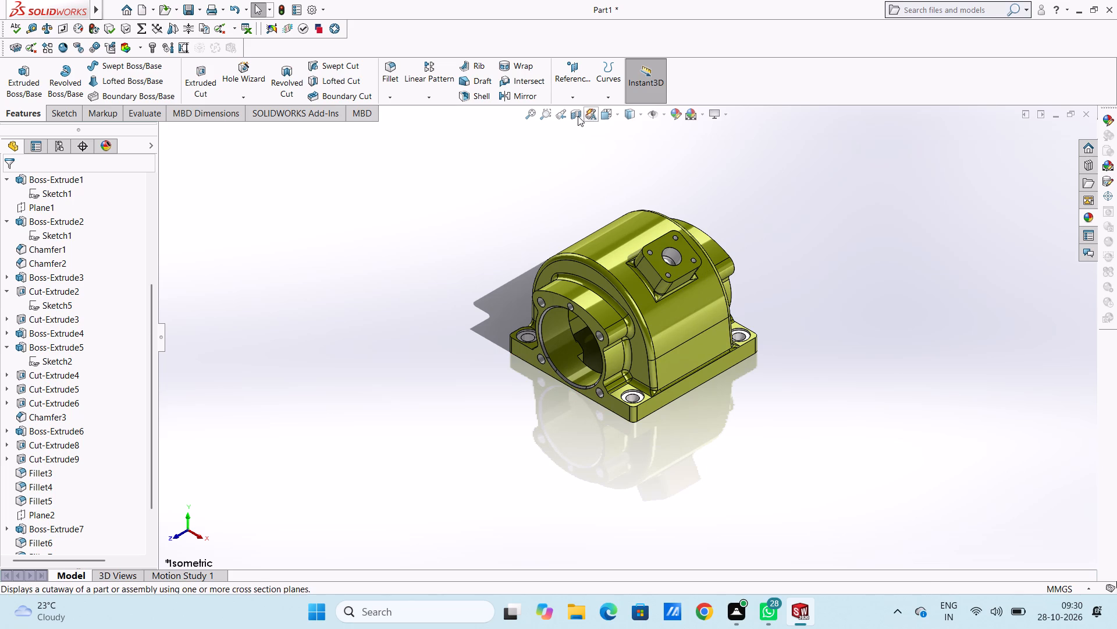
{"action": "left_click", "coordinate": [575, 115]}
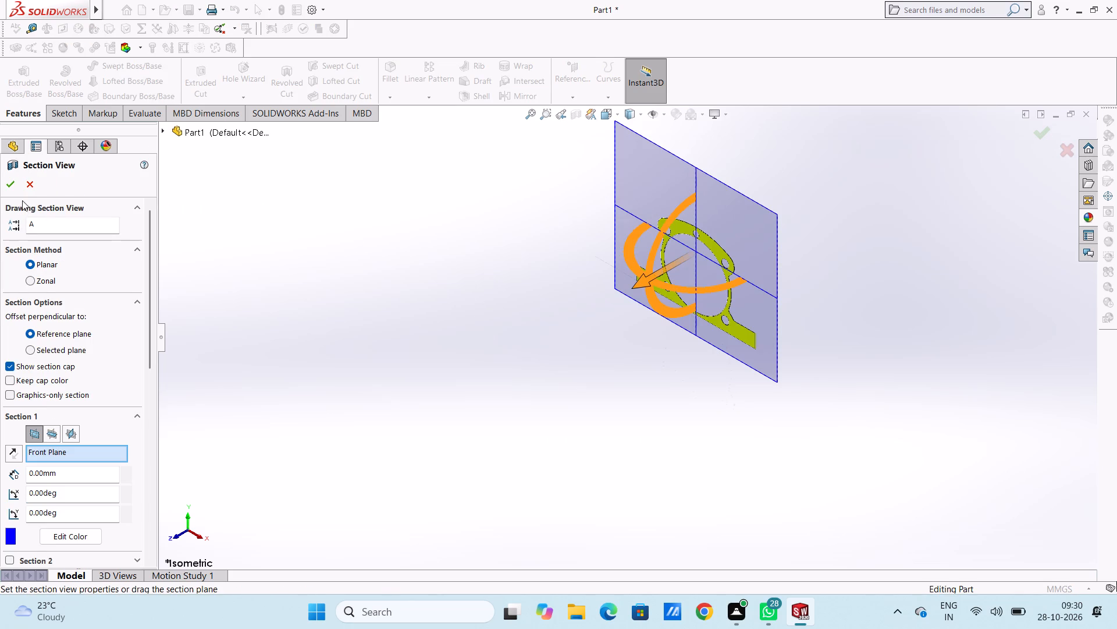
{"action": "left_click_drag", "start_coordinate": [641, 284], "coordinate": [564, 340]}
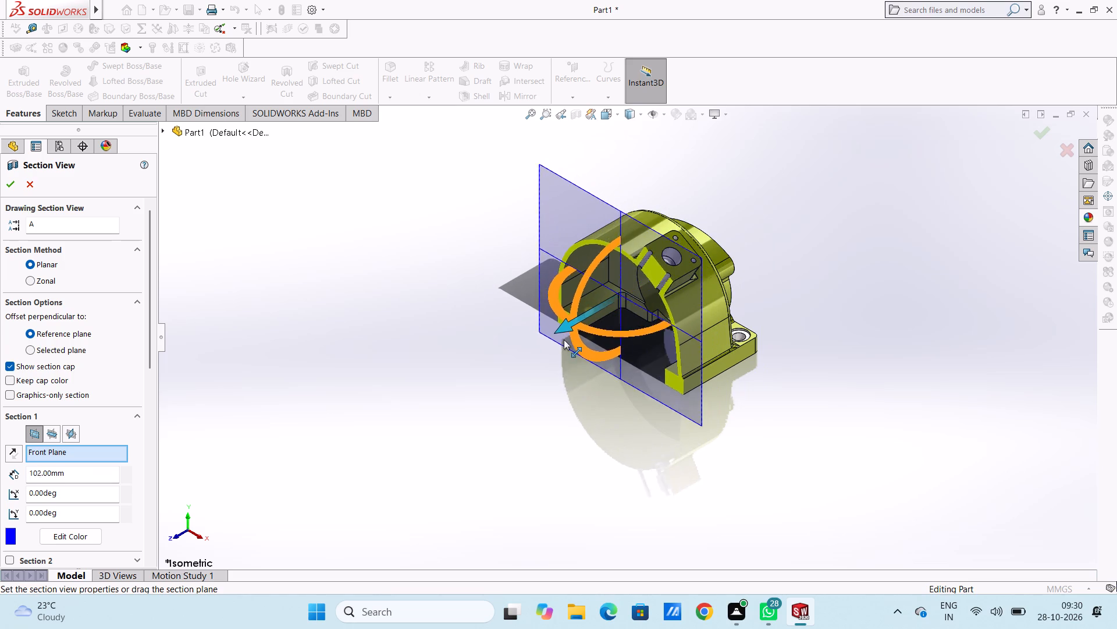
{"action": "left_click_drag", "start_coordinate": [564, 340], "coordinate": [600, 334]}
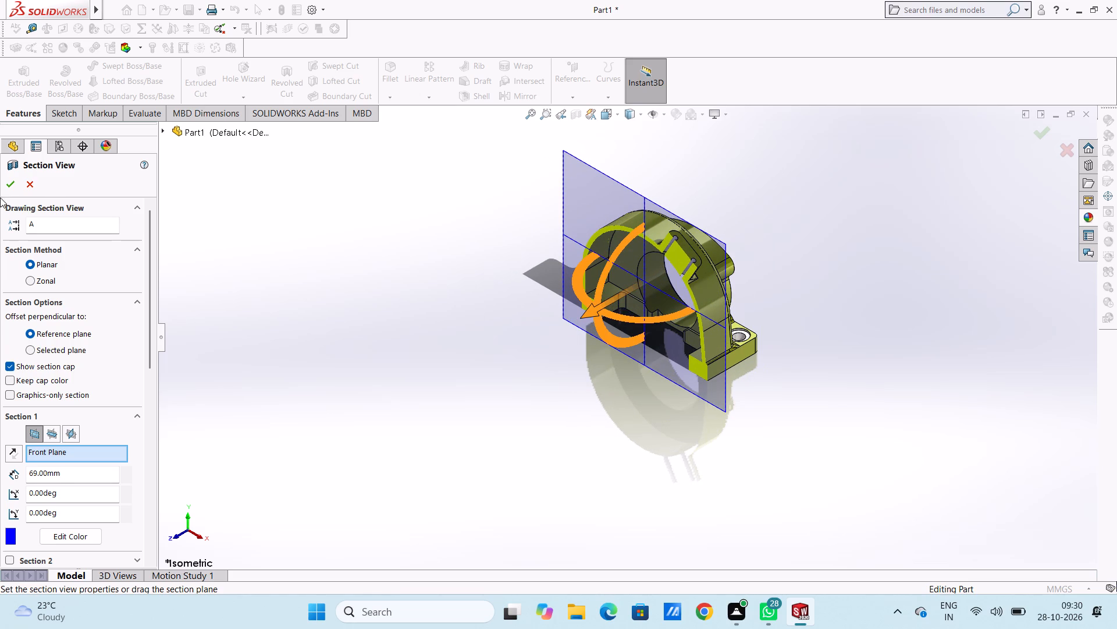
{"action": "left_click", "coordinate": [11, 182]}
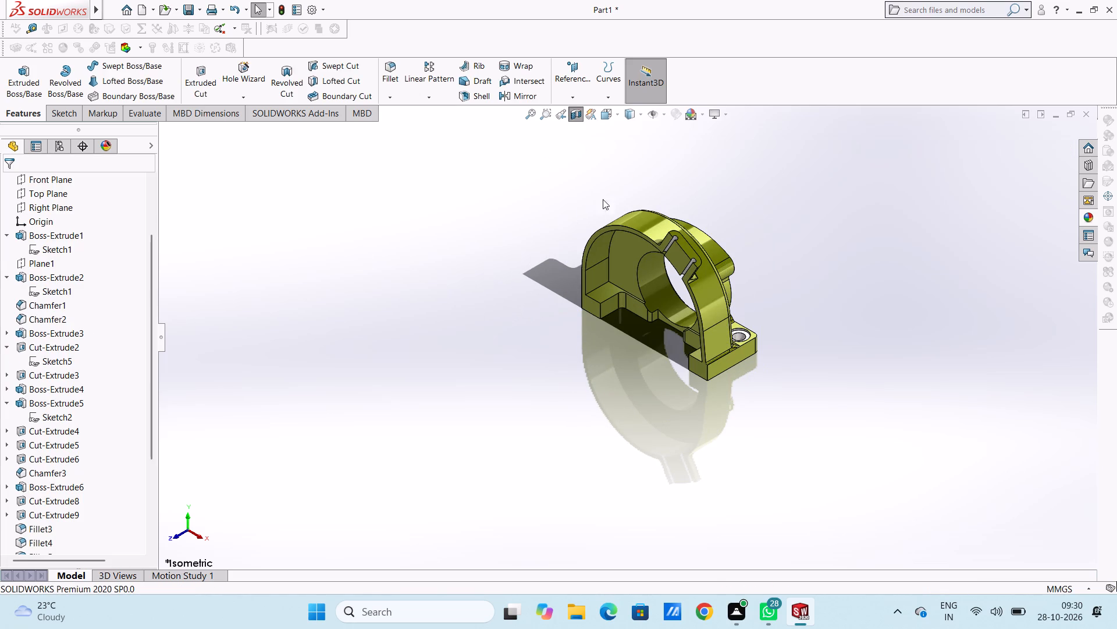
{"action": "left_click", "coordinate": [571, 113]}
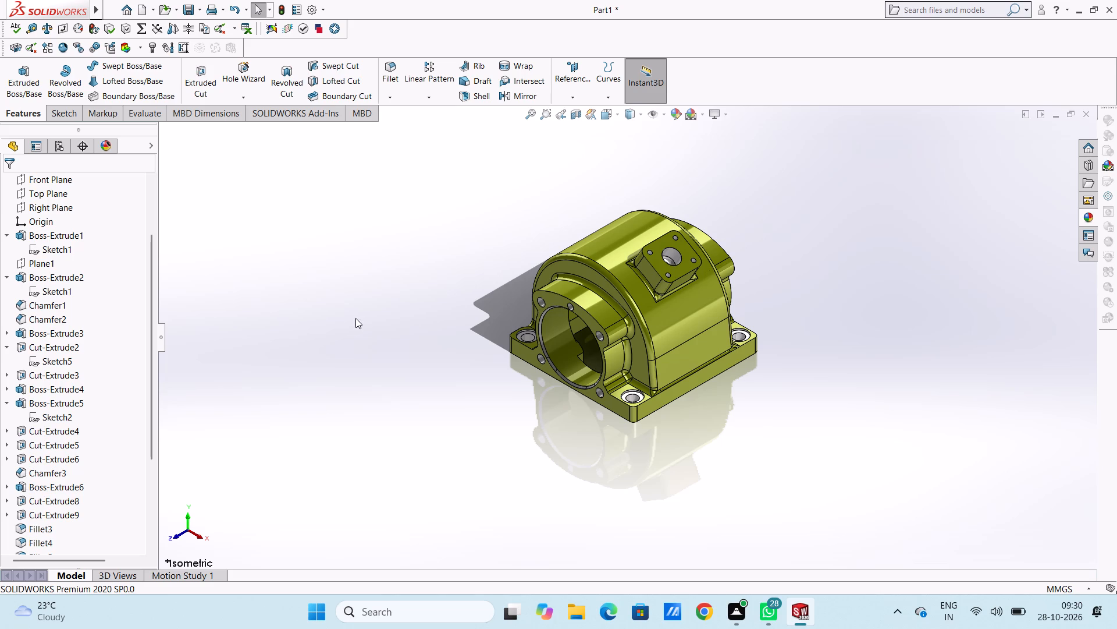
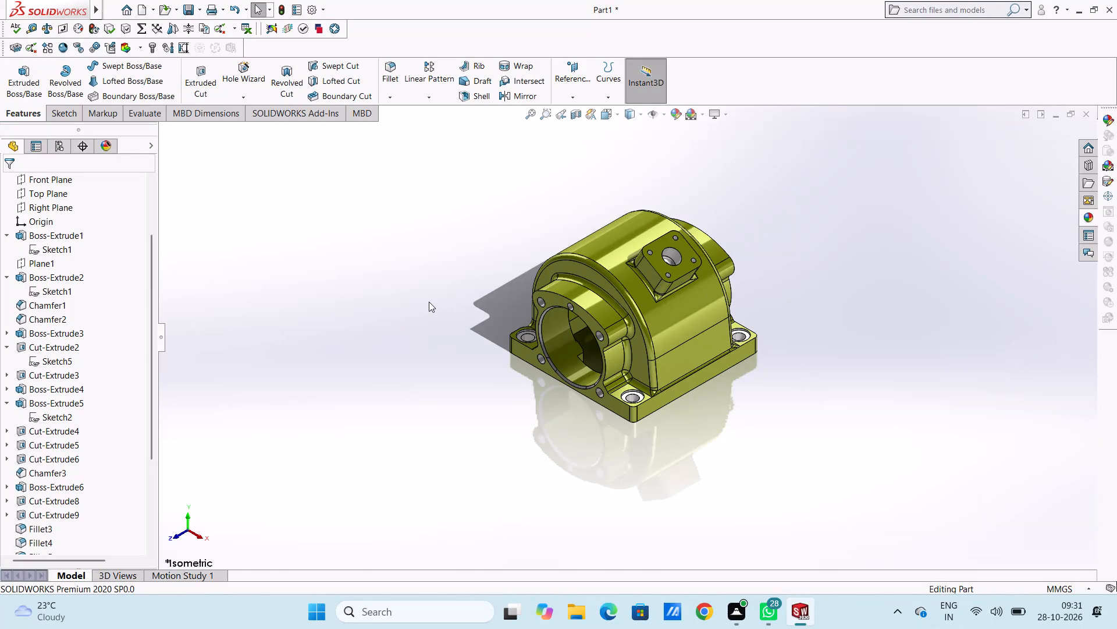
Save the part in Documents under the name ENCLOSURE Cast Iron Bearing Housing.
{"action": "key", "text": "ctrl+s"}
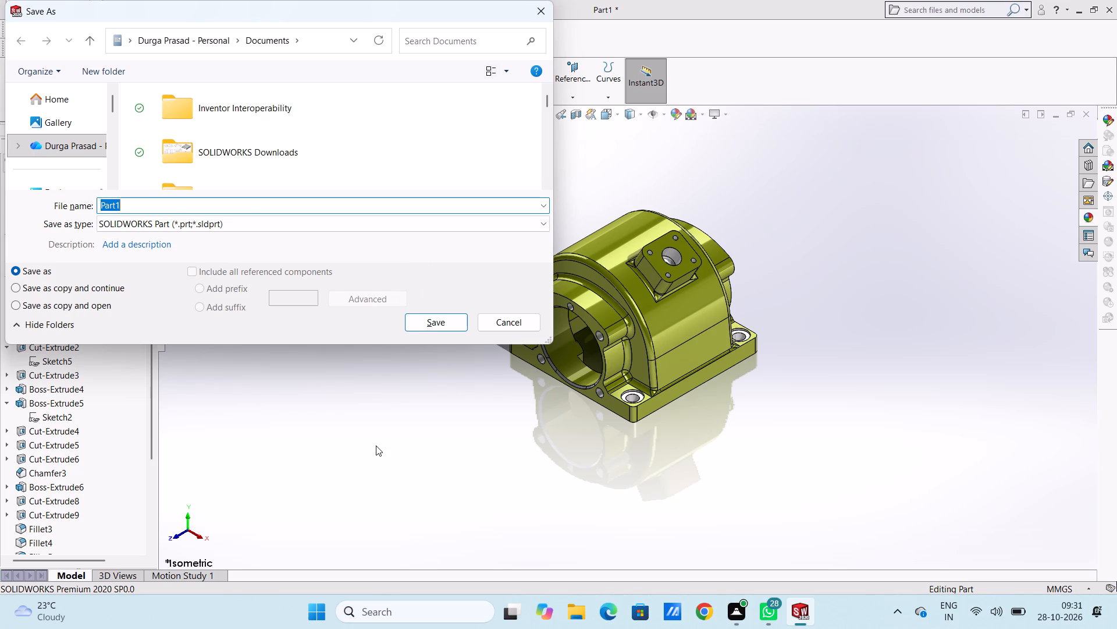
{"action": "key", "text": "ctrl+v"}
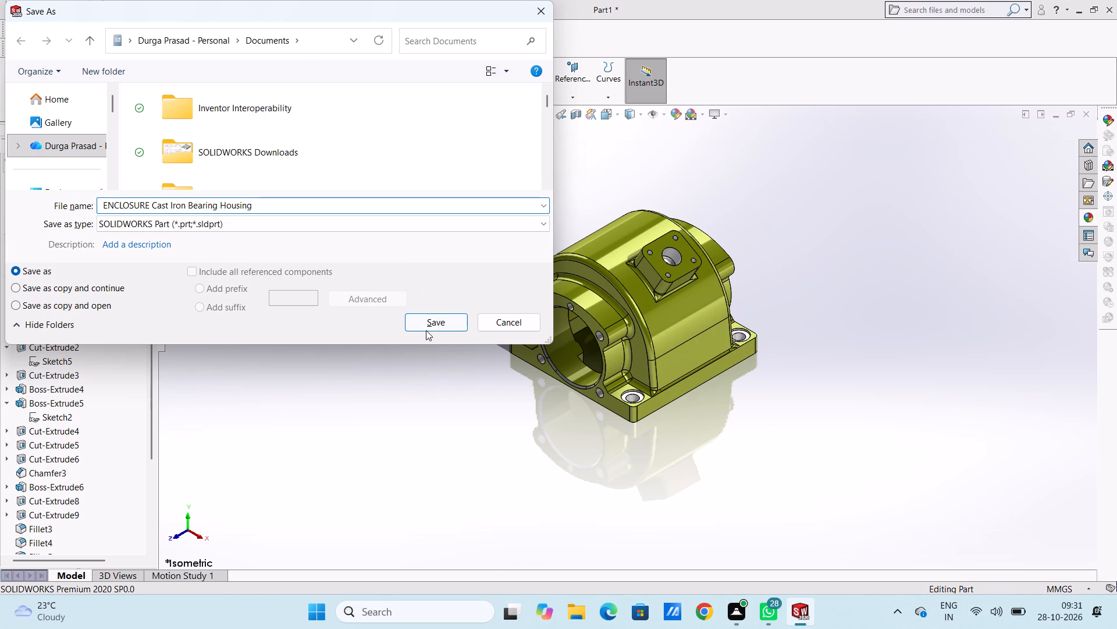
{"action": "left_click", "coordinate": [428, 325]}
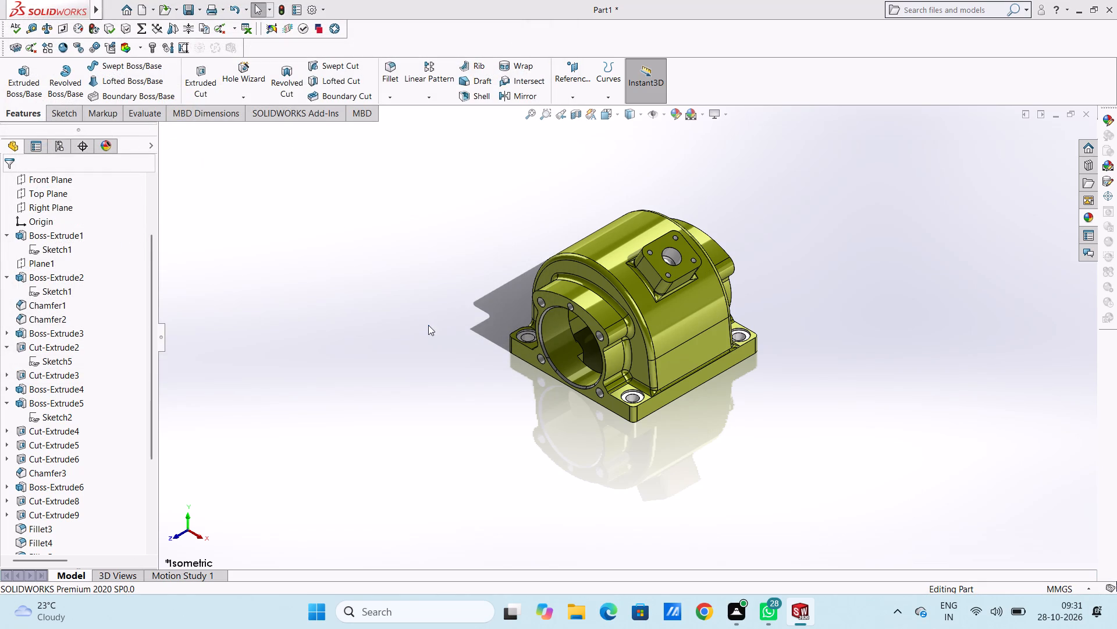
Save a copy of the bearing housing as an Adobe PDF with the same file name.
{"action": "left_click", "coordinate": [198, 8]}
{"action": "left_click", "coordinate": [210, 38]}
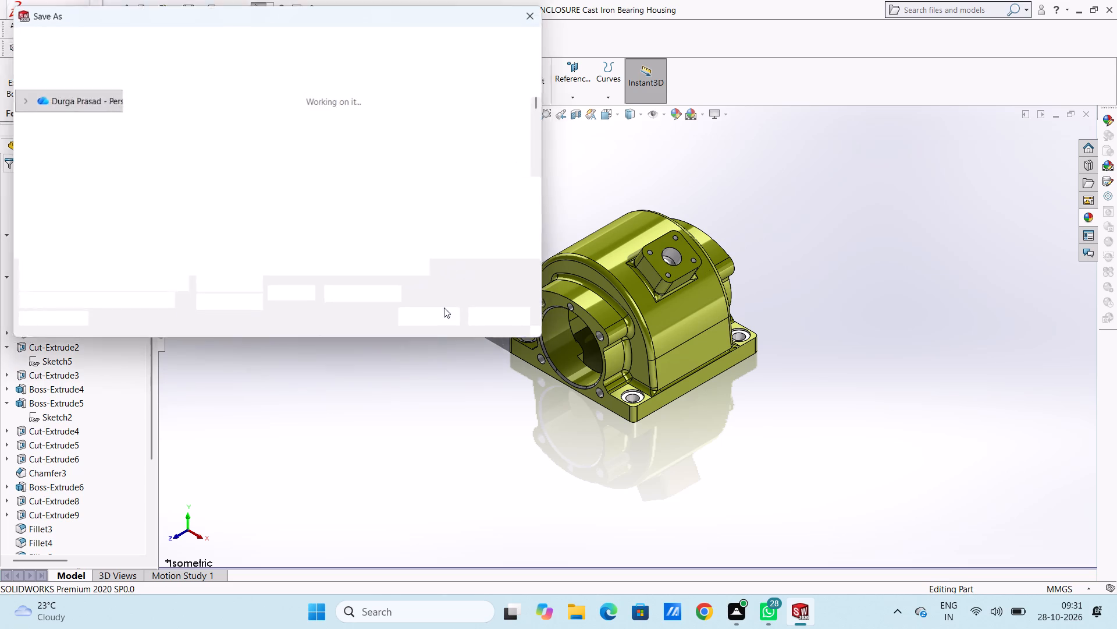
{"action": "left_click", "coordinate": [370, 220]}
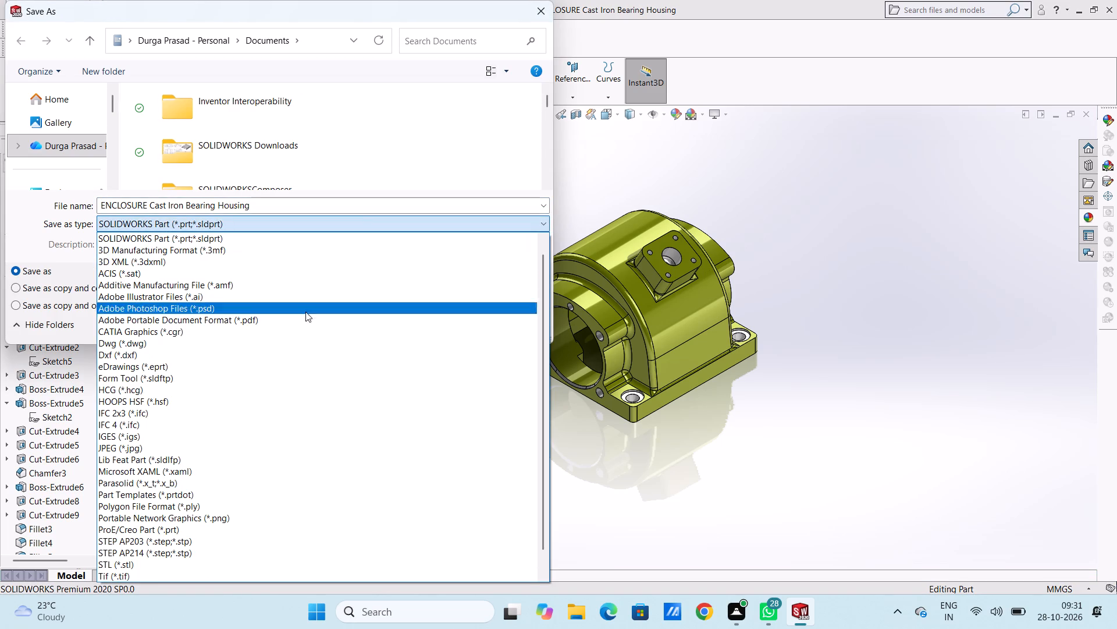
{"action": "left_click", "coordinate": [300, 319]}
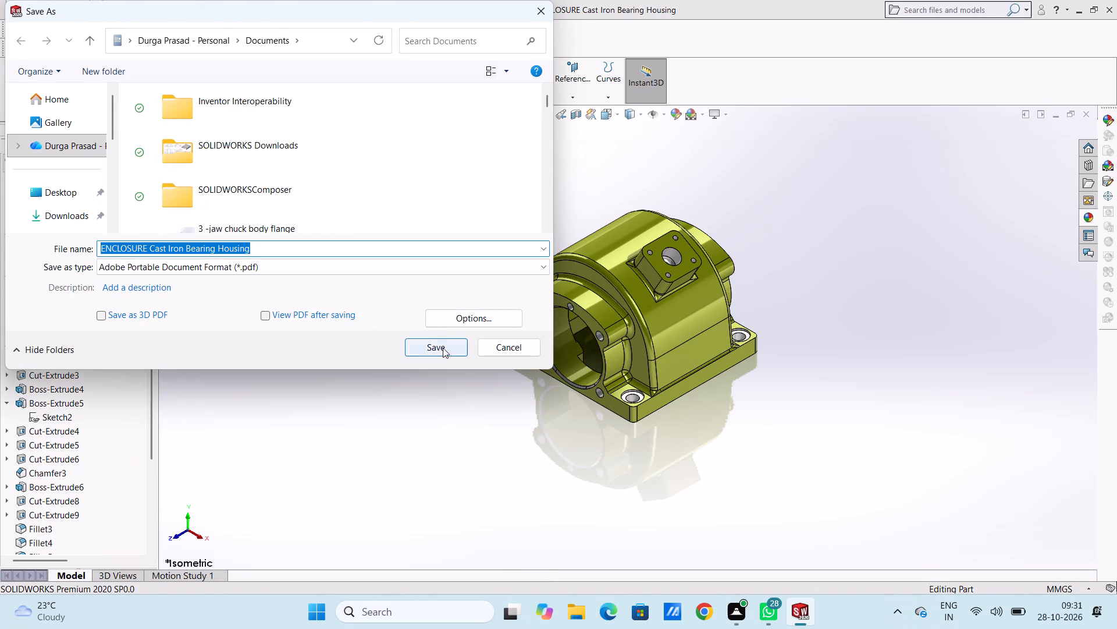
{"action": "left_click", "coordinate": [441, 349]}
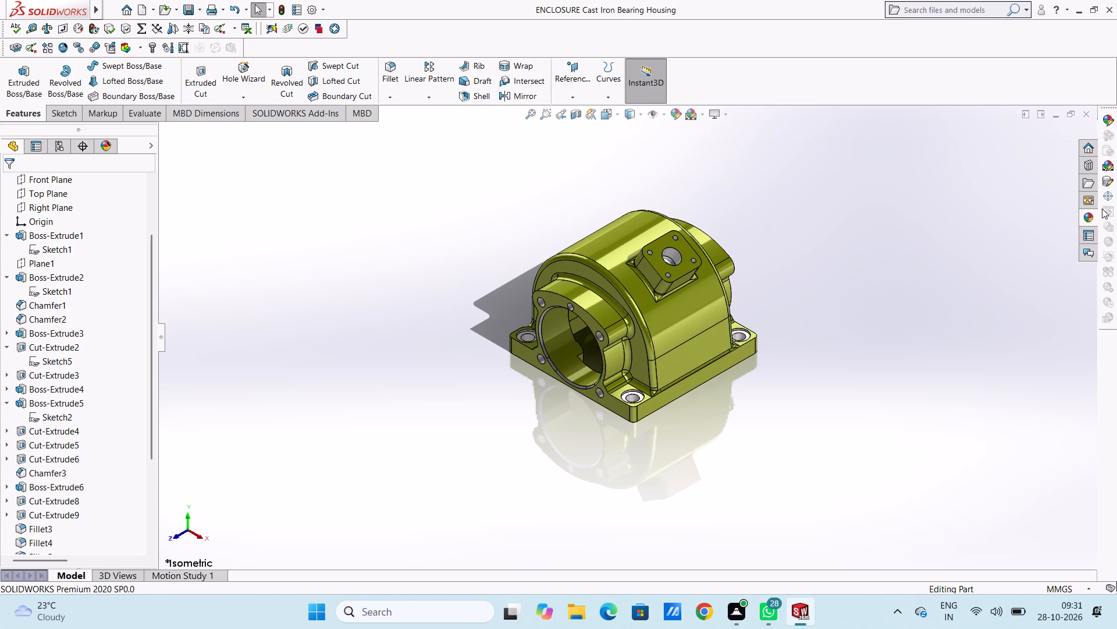
Apply the chromium plate metal appearance to only the inner face of the front flange's large bore.
{"action": "left_click", "coordinate": [1082, 220]}
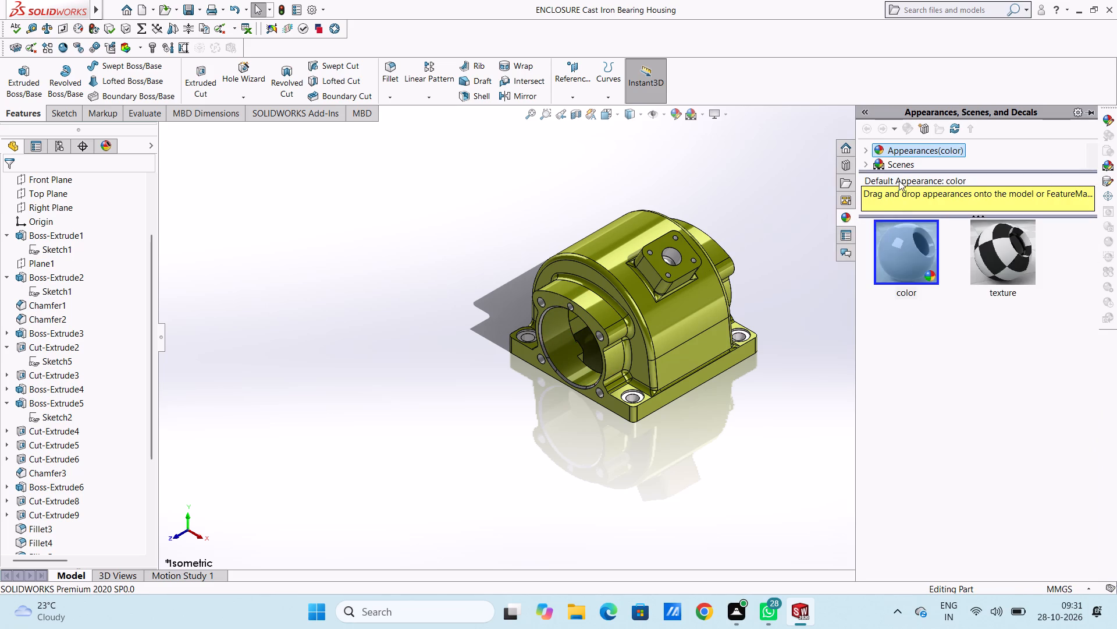
{"action": "left_click", "coordinate": [901, 169]}
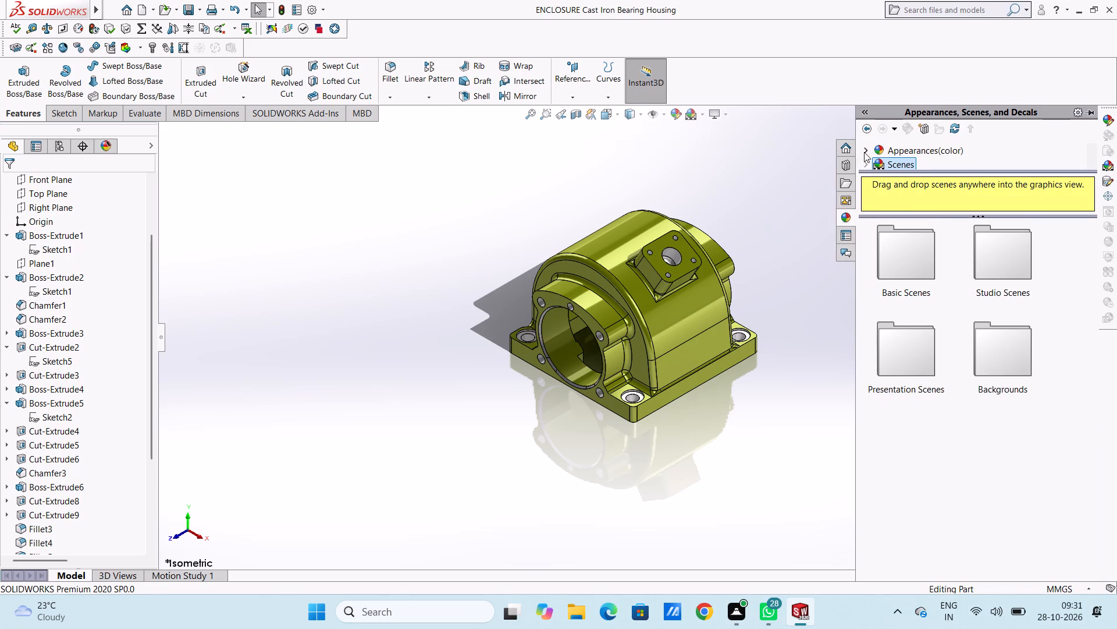
{"action": "left_click", "coordinate": [864, 152]}
{"action": "left_click_drag", "start_coordinate": [884, 172], "coordinate": [888, 224]}
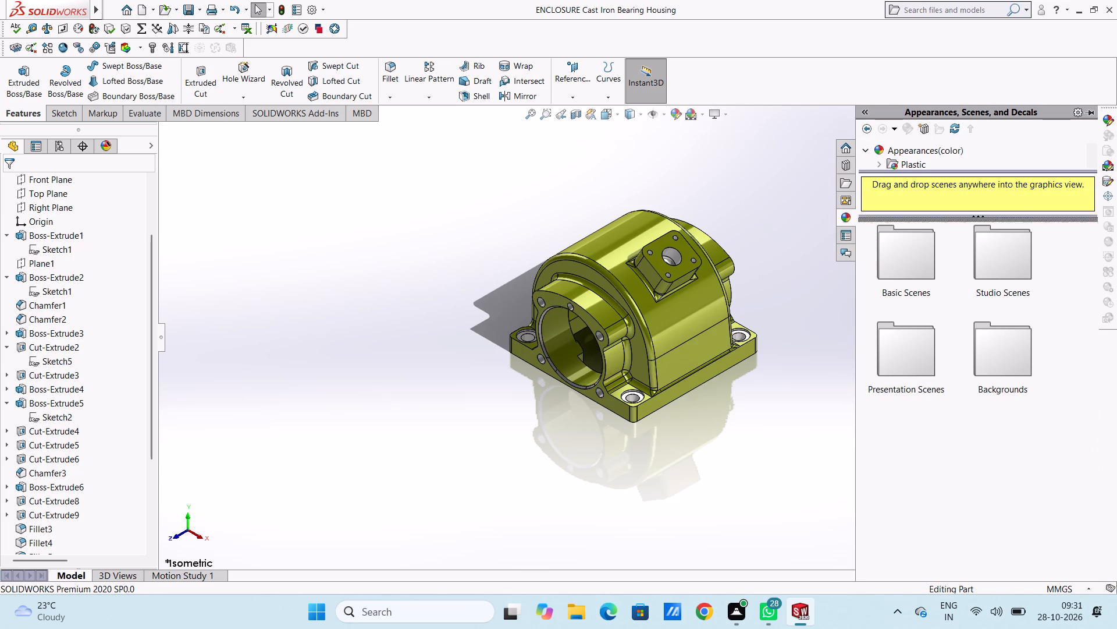
{"action": "left_click_drag", "start_coordinate": [888, 224], "coordinate": [898, 292]}
{"action": "left_click", "coordinate": [907, 174]}
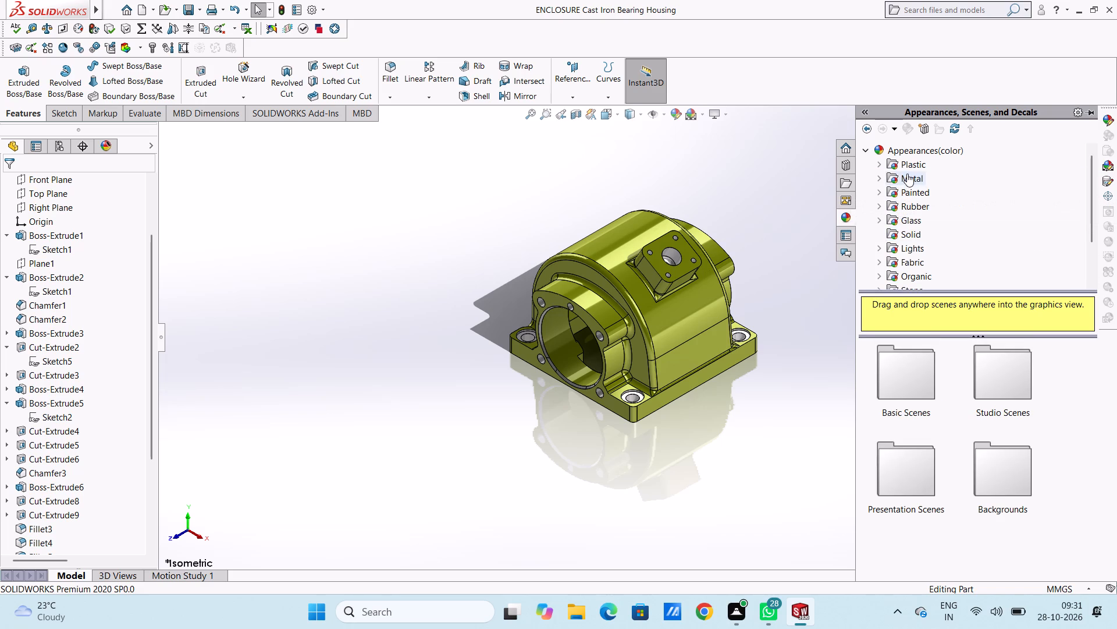
{"action": "scroll", "coordinate": [575, 342], "scroll_direction": "down", "scroll_amount": 6}
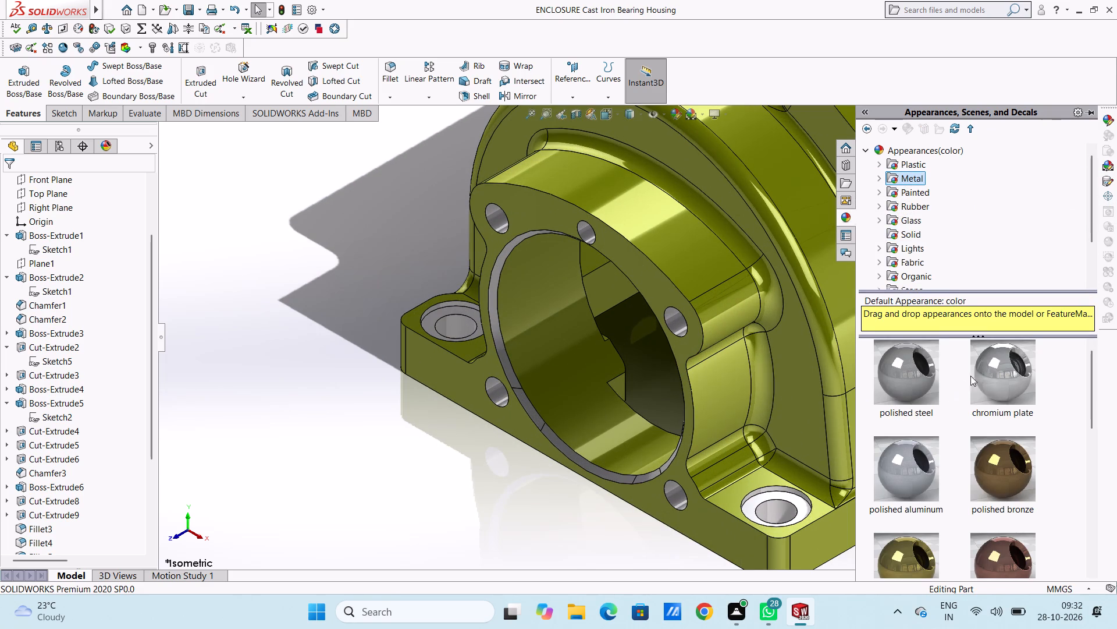
{"action": "left_click_drag", "start_coordinate": [987, 383], "coordinate": [564, 386]}
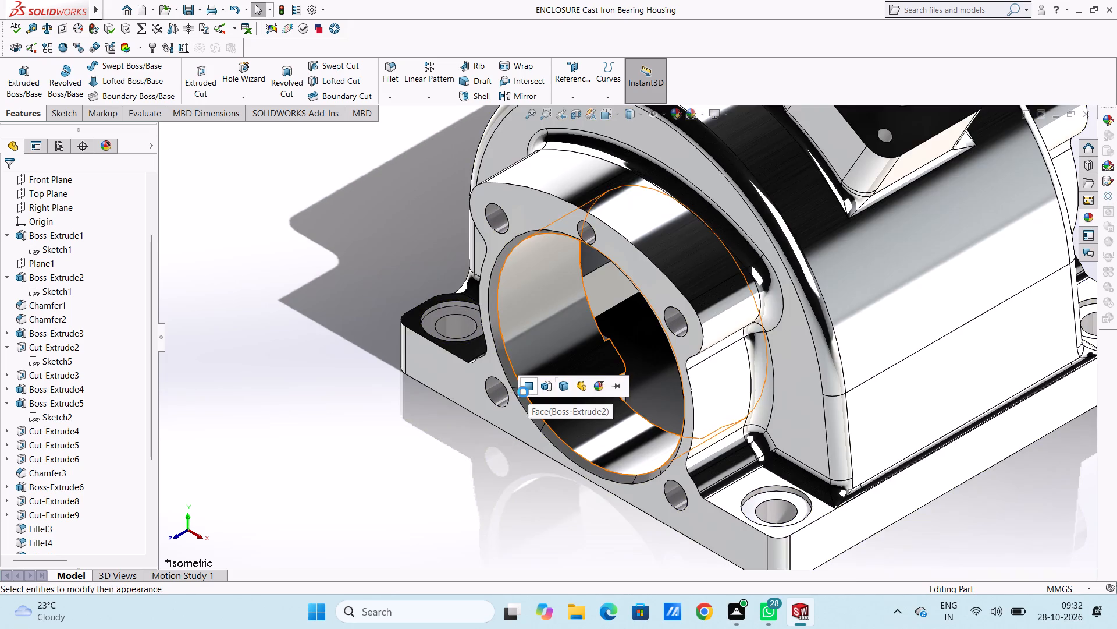
{"action": "left_click", "coordinate": [524, 390]}
Apply the chromium plate appearance to only the inner face of the large bore in the opposite, rear flange.
{"action": "scroll", "coordinate": [537, 377], "scroll_direction": "up", "scroll_amount": 6}
{"action": "middle_click_drag", "start_coordinate": [787, 301], "coordinate": [786, 301]}
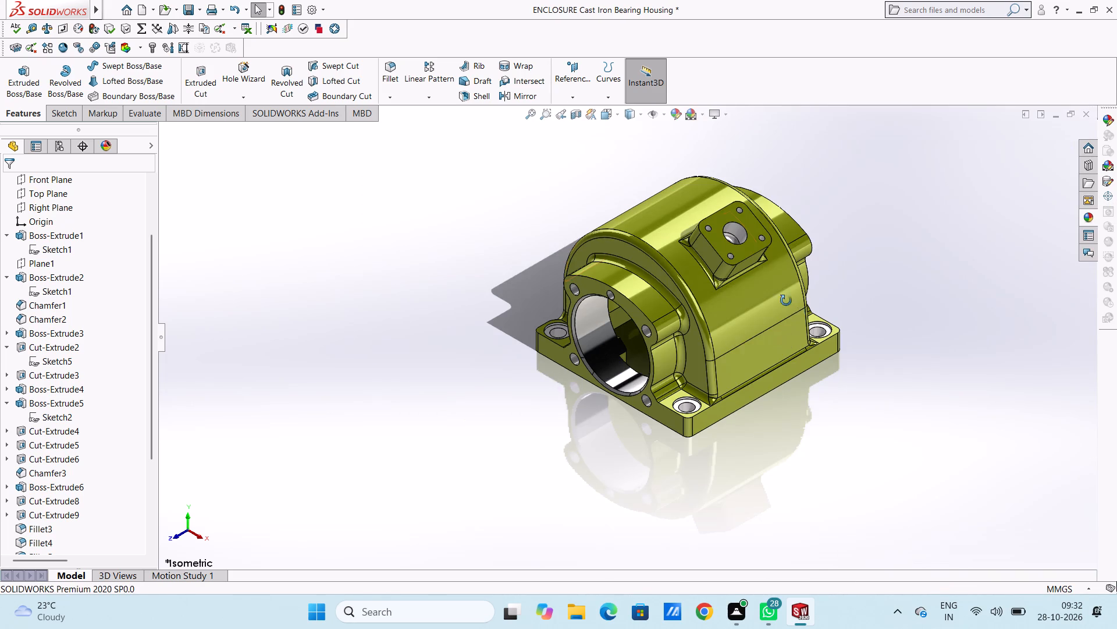
{"action": "middle_click_drag", "start_coordinate": [786, 301], "coordinate": [678, 453]}
{"action": "middle_click_drag", "start_coordinate": [816, 305], "coordinate": [841, 320]}
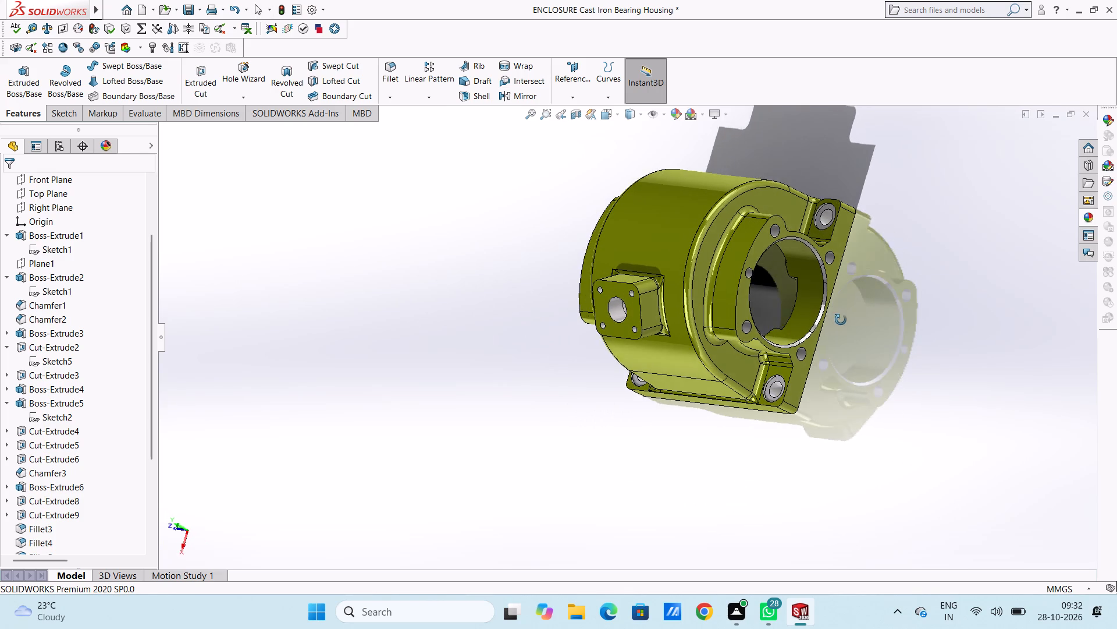
{"action": "middle_click_drag", "start_coordinate": [841, 320], "coordinate": [843, 321]}
{"action": "scroll", "coordinate": [831, 317], "scroll_direction": "down", "scroll_amount": 5}
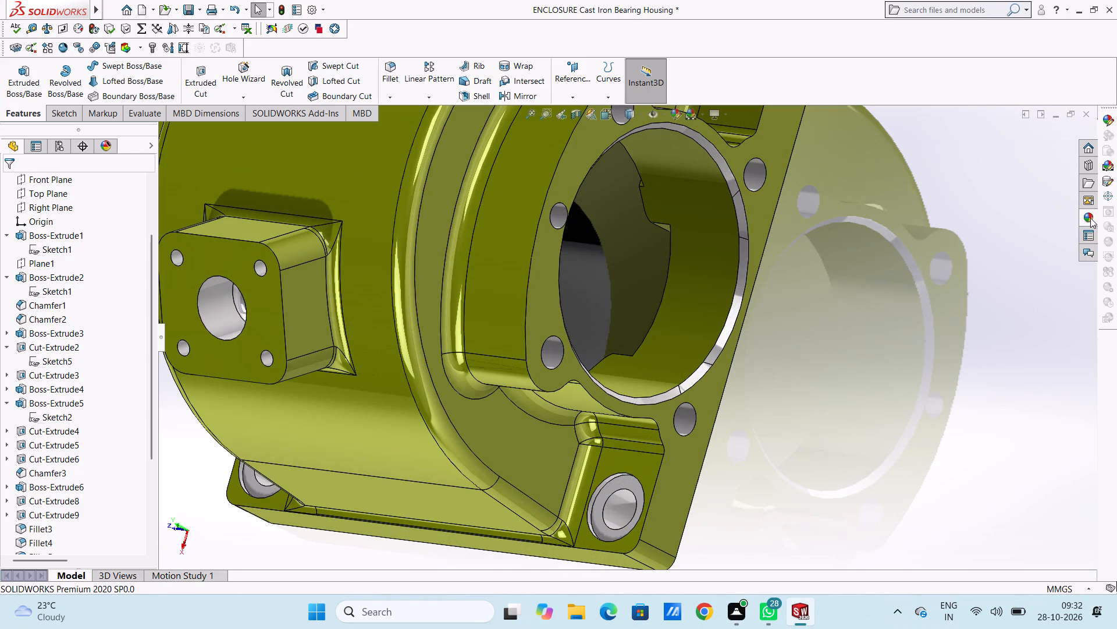
{"action": "left_click", "coordinate": [1090, 218]}
{"action": "left_click_drag", "start_coordinate": [993, 380], "coordinate": [706, 300]}
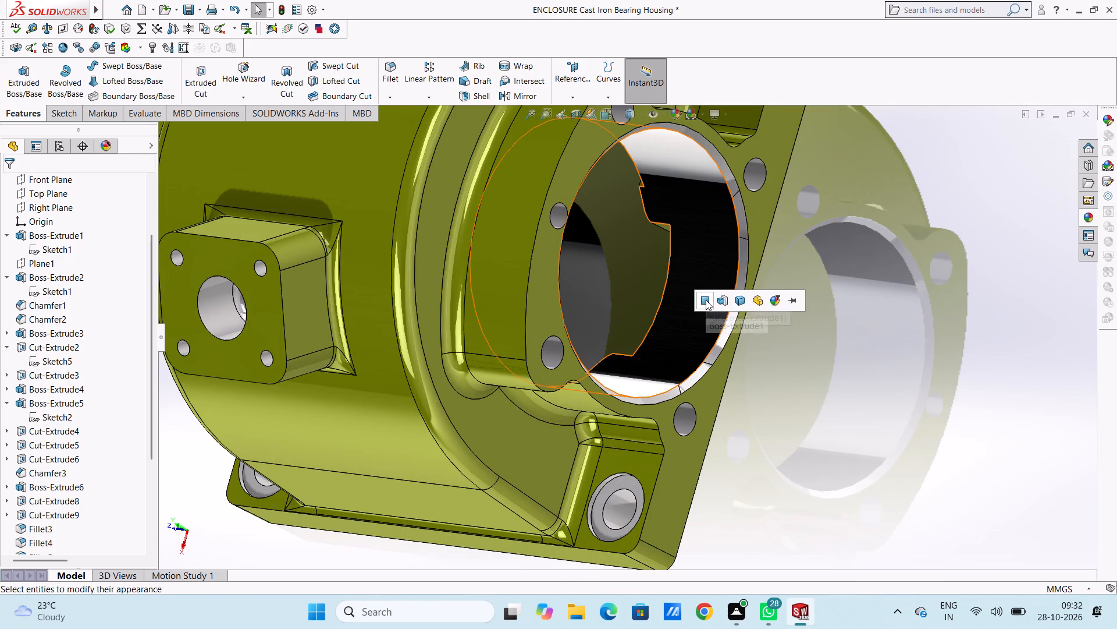
{"action": "left_click", "coordinate": [706, 300]}
Return the housing to the isometric view and save the part again.
{"action": "scroll", "coordinate": [904, 384], "scroll_direction": "up", "scroll_amount": 5}
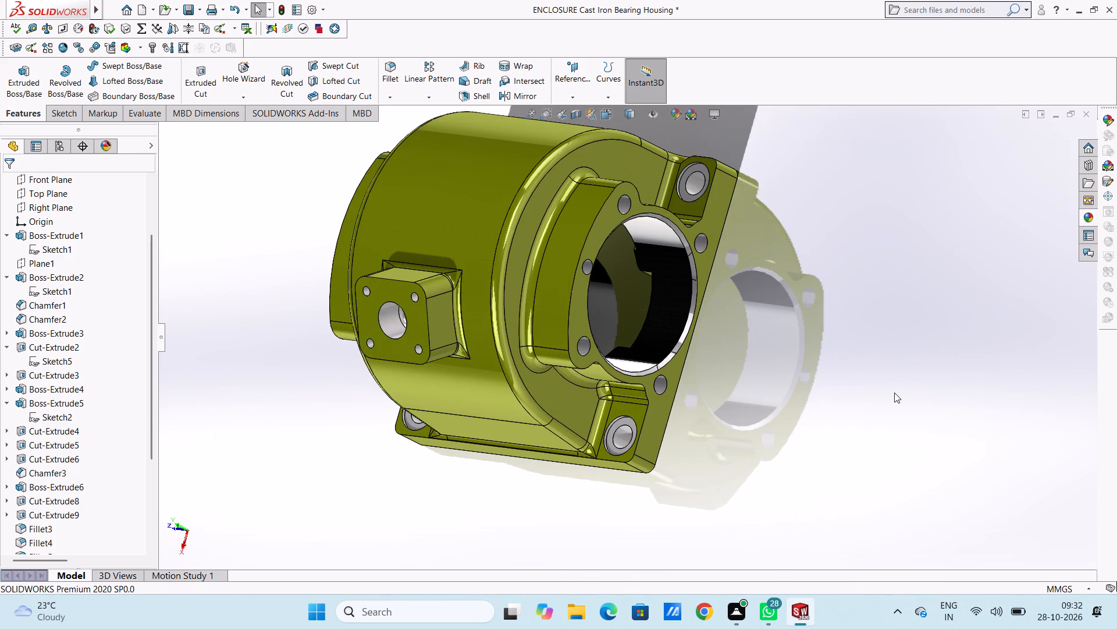
{"action": "key", "text": "Escape"}
{"action": "key", "text": "ctrl+7"}
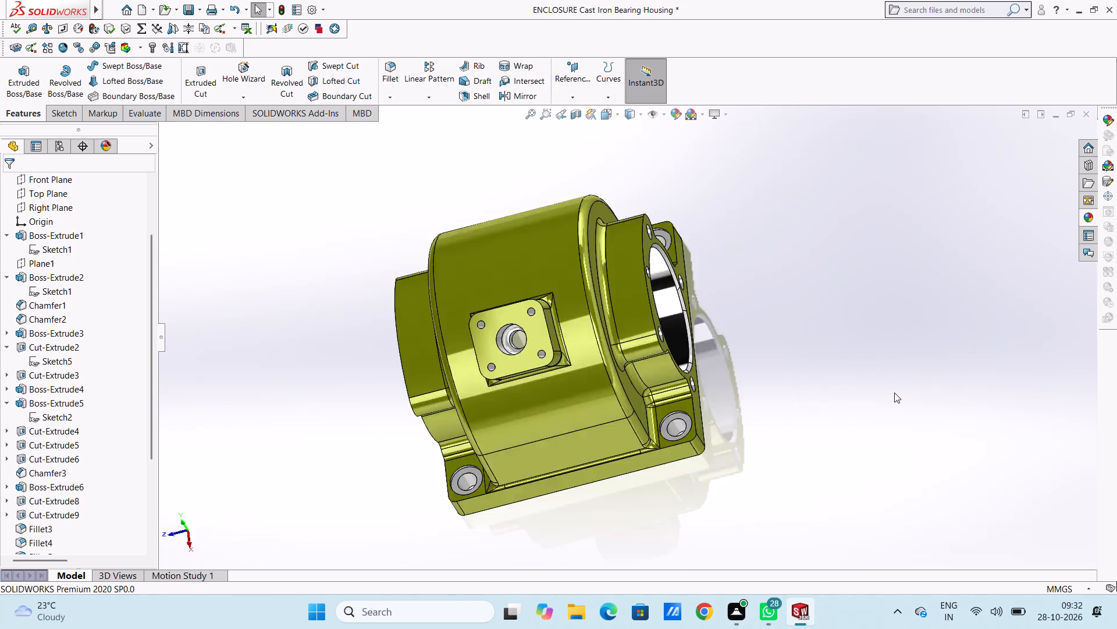
{"action": "key", "text": "ctrl+s"}
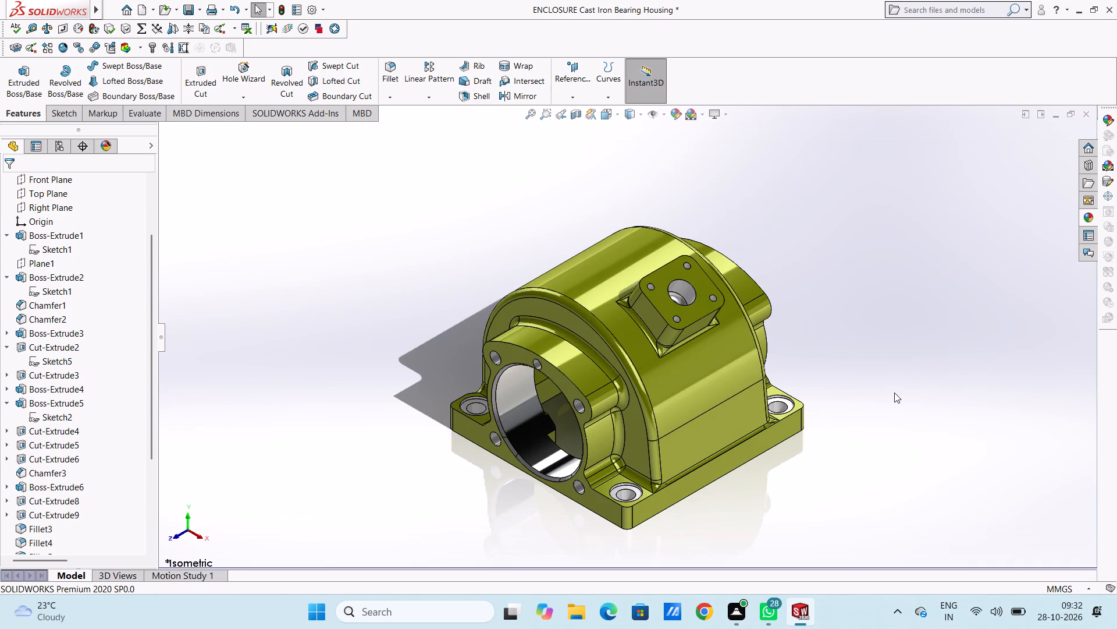
{"action": "scroll", "coordinate": [799, 406], "scroll_direction": "up", "scroll_amount": 3}
{"action": "scroll", "coordinate": [612, 483], "scroll_direction": "down", "scroll_amount": 2}
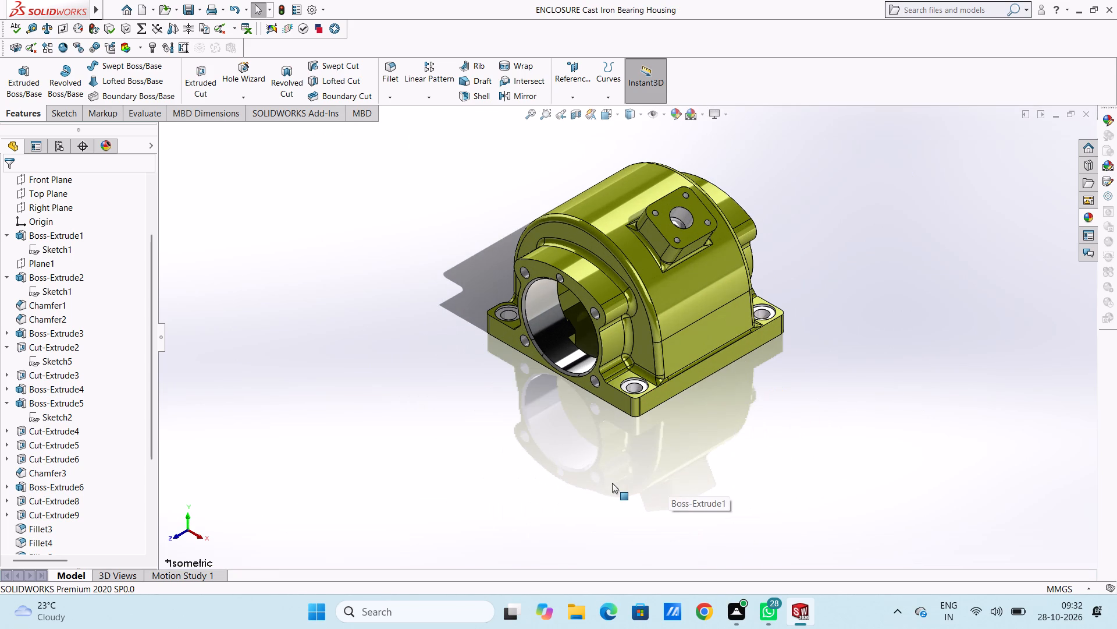